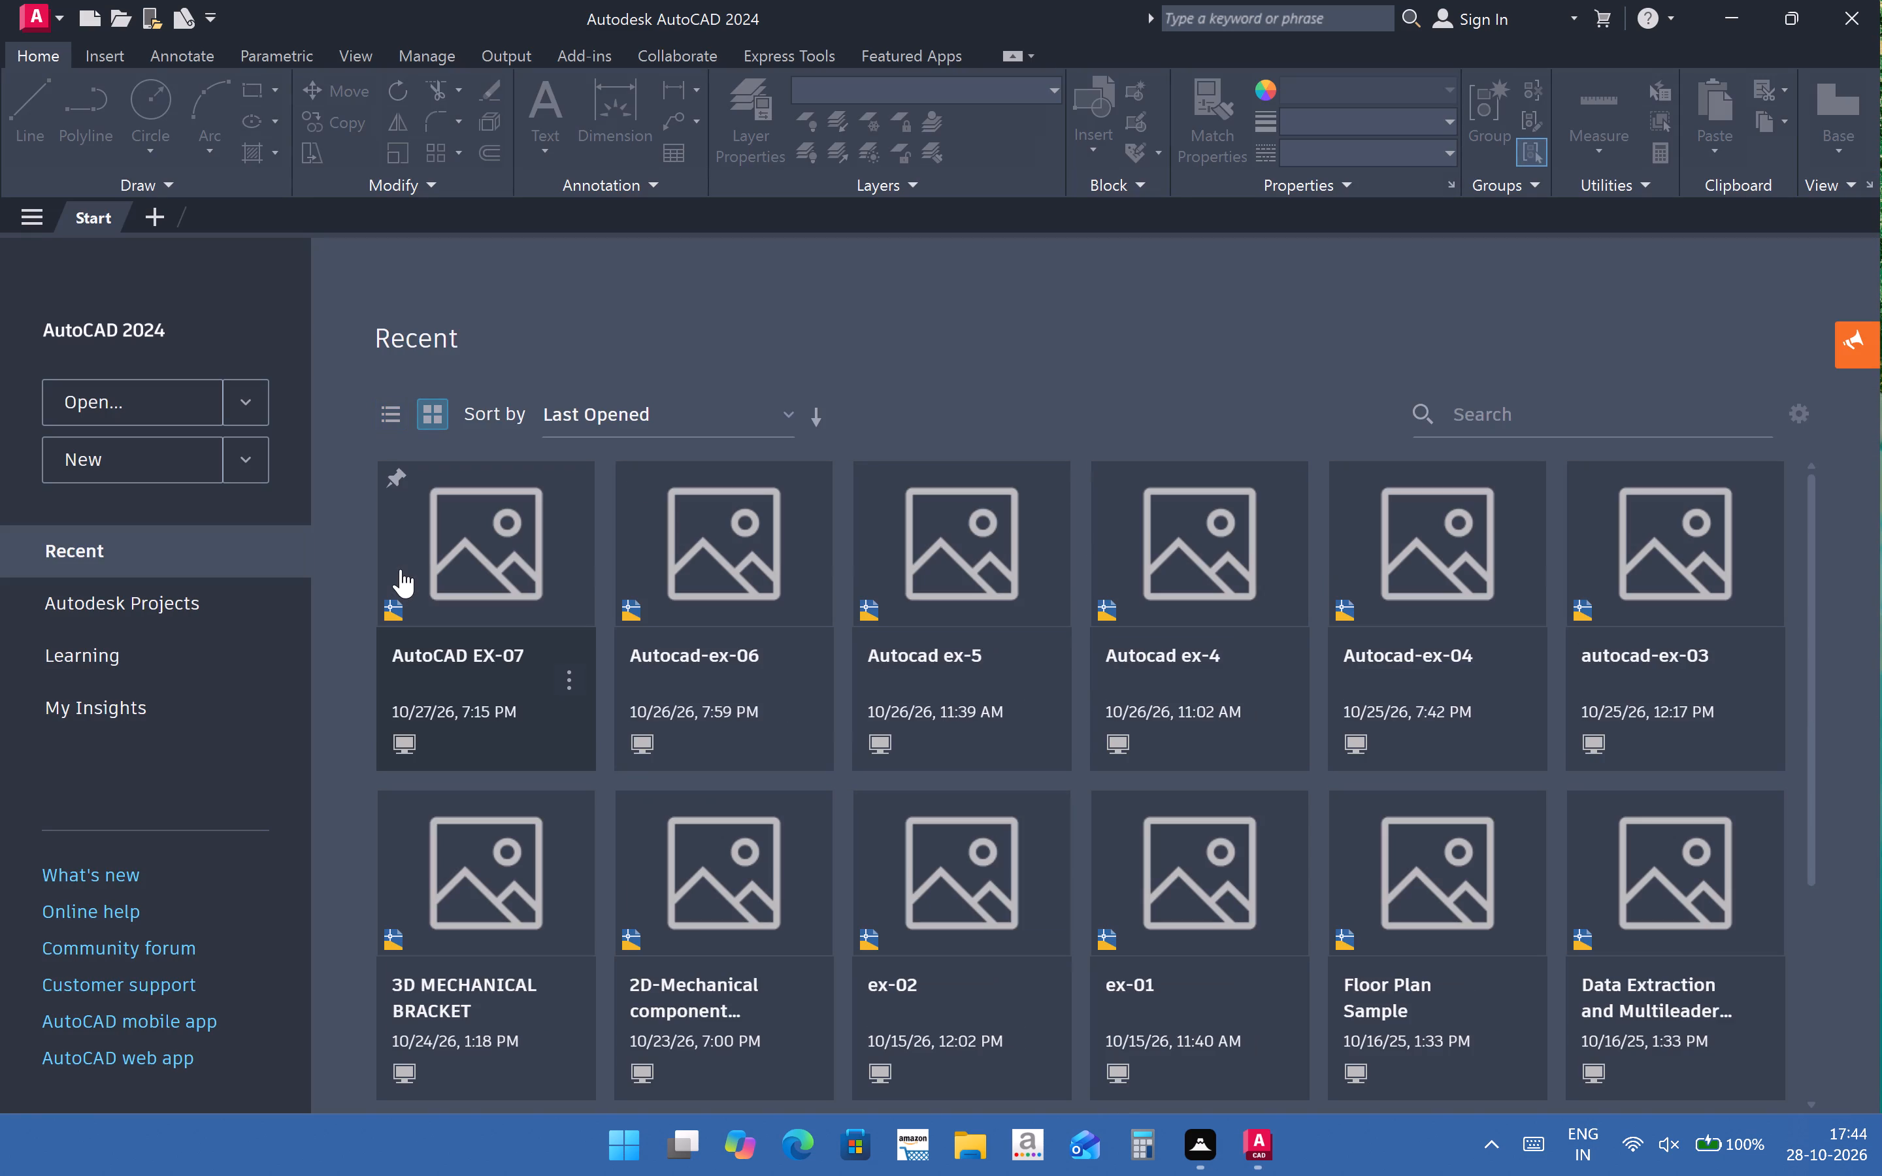
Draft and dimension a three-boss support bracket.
Create a new blank drawing.
left_click(102, 452)
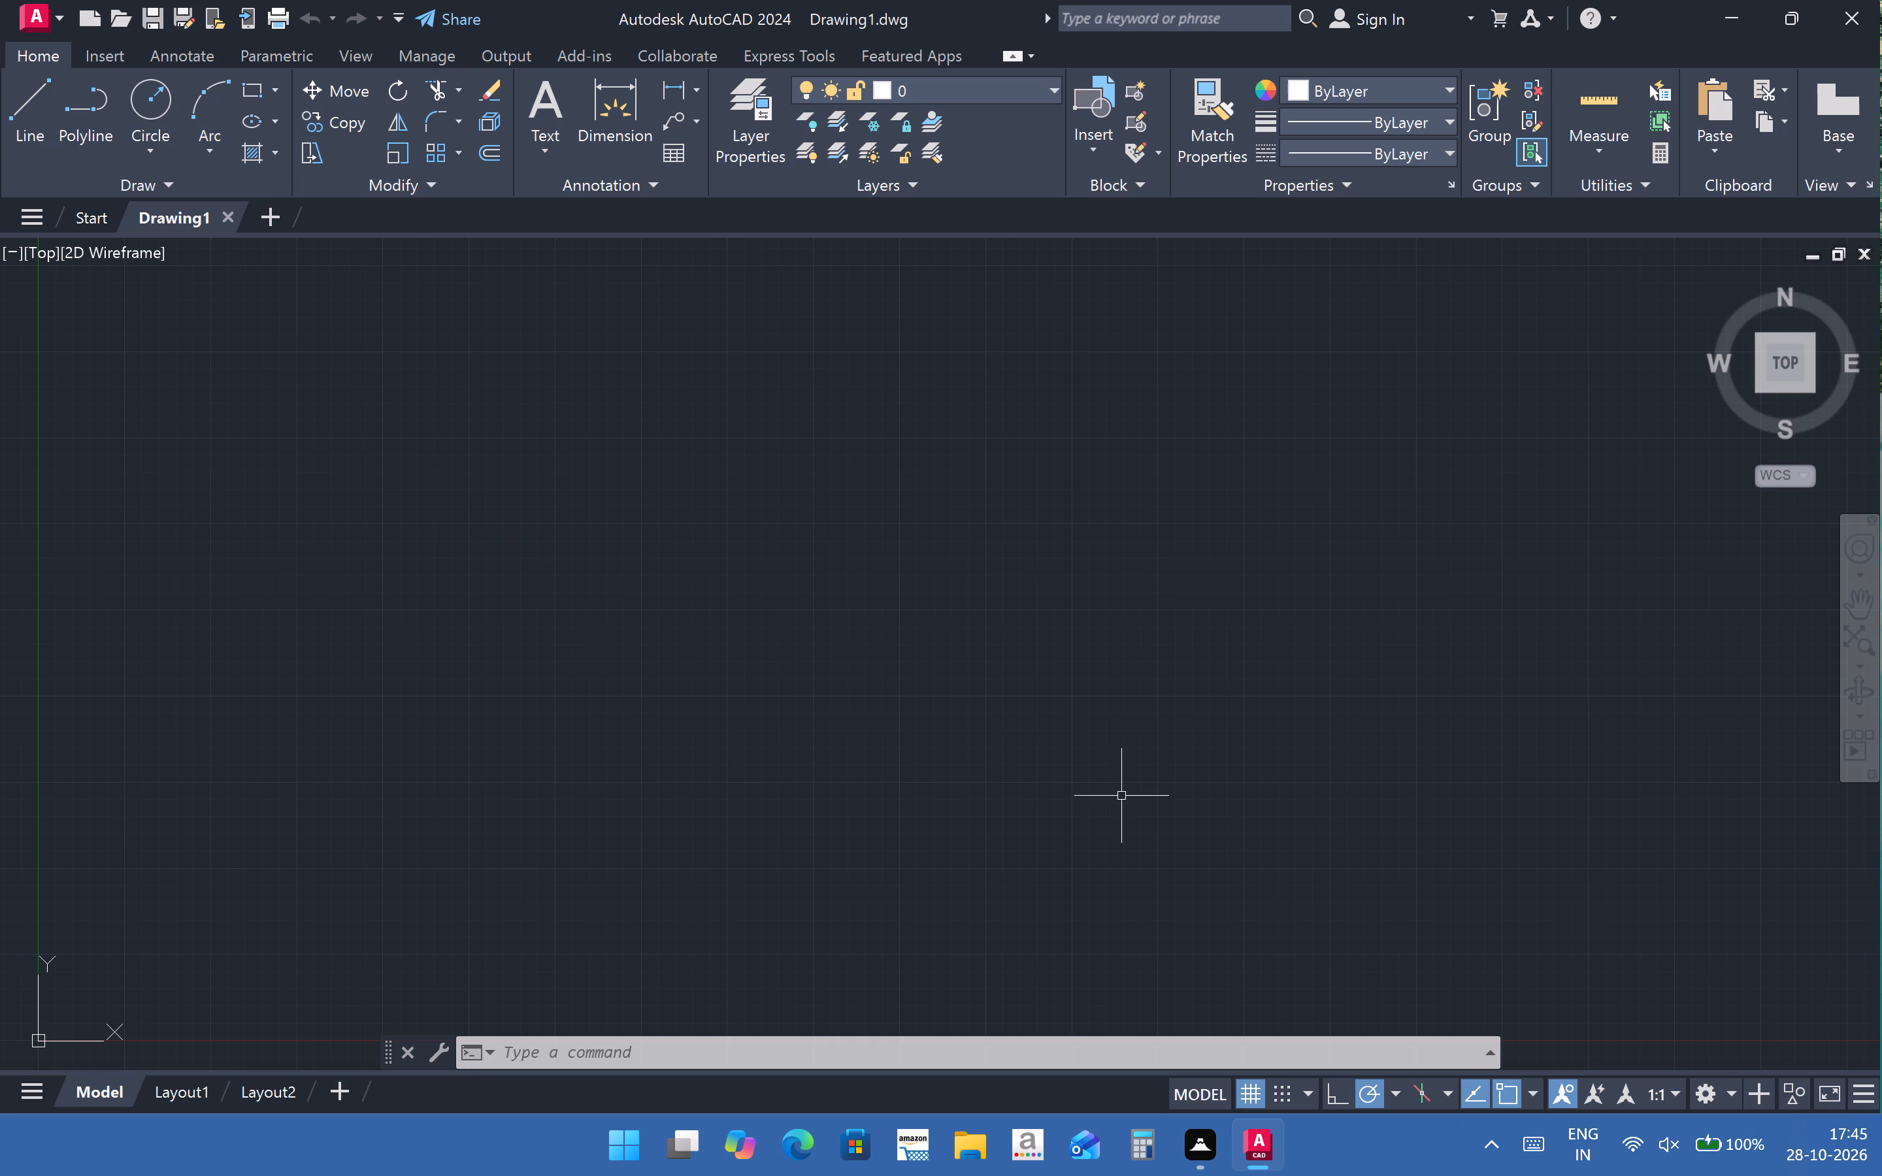
Set the drawing's insertion scale units to Millimeters.
left_click(718, 1057)
type("un")
key("Return")
left_click(919, 557)
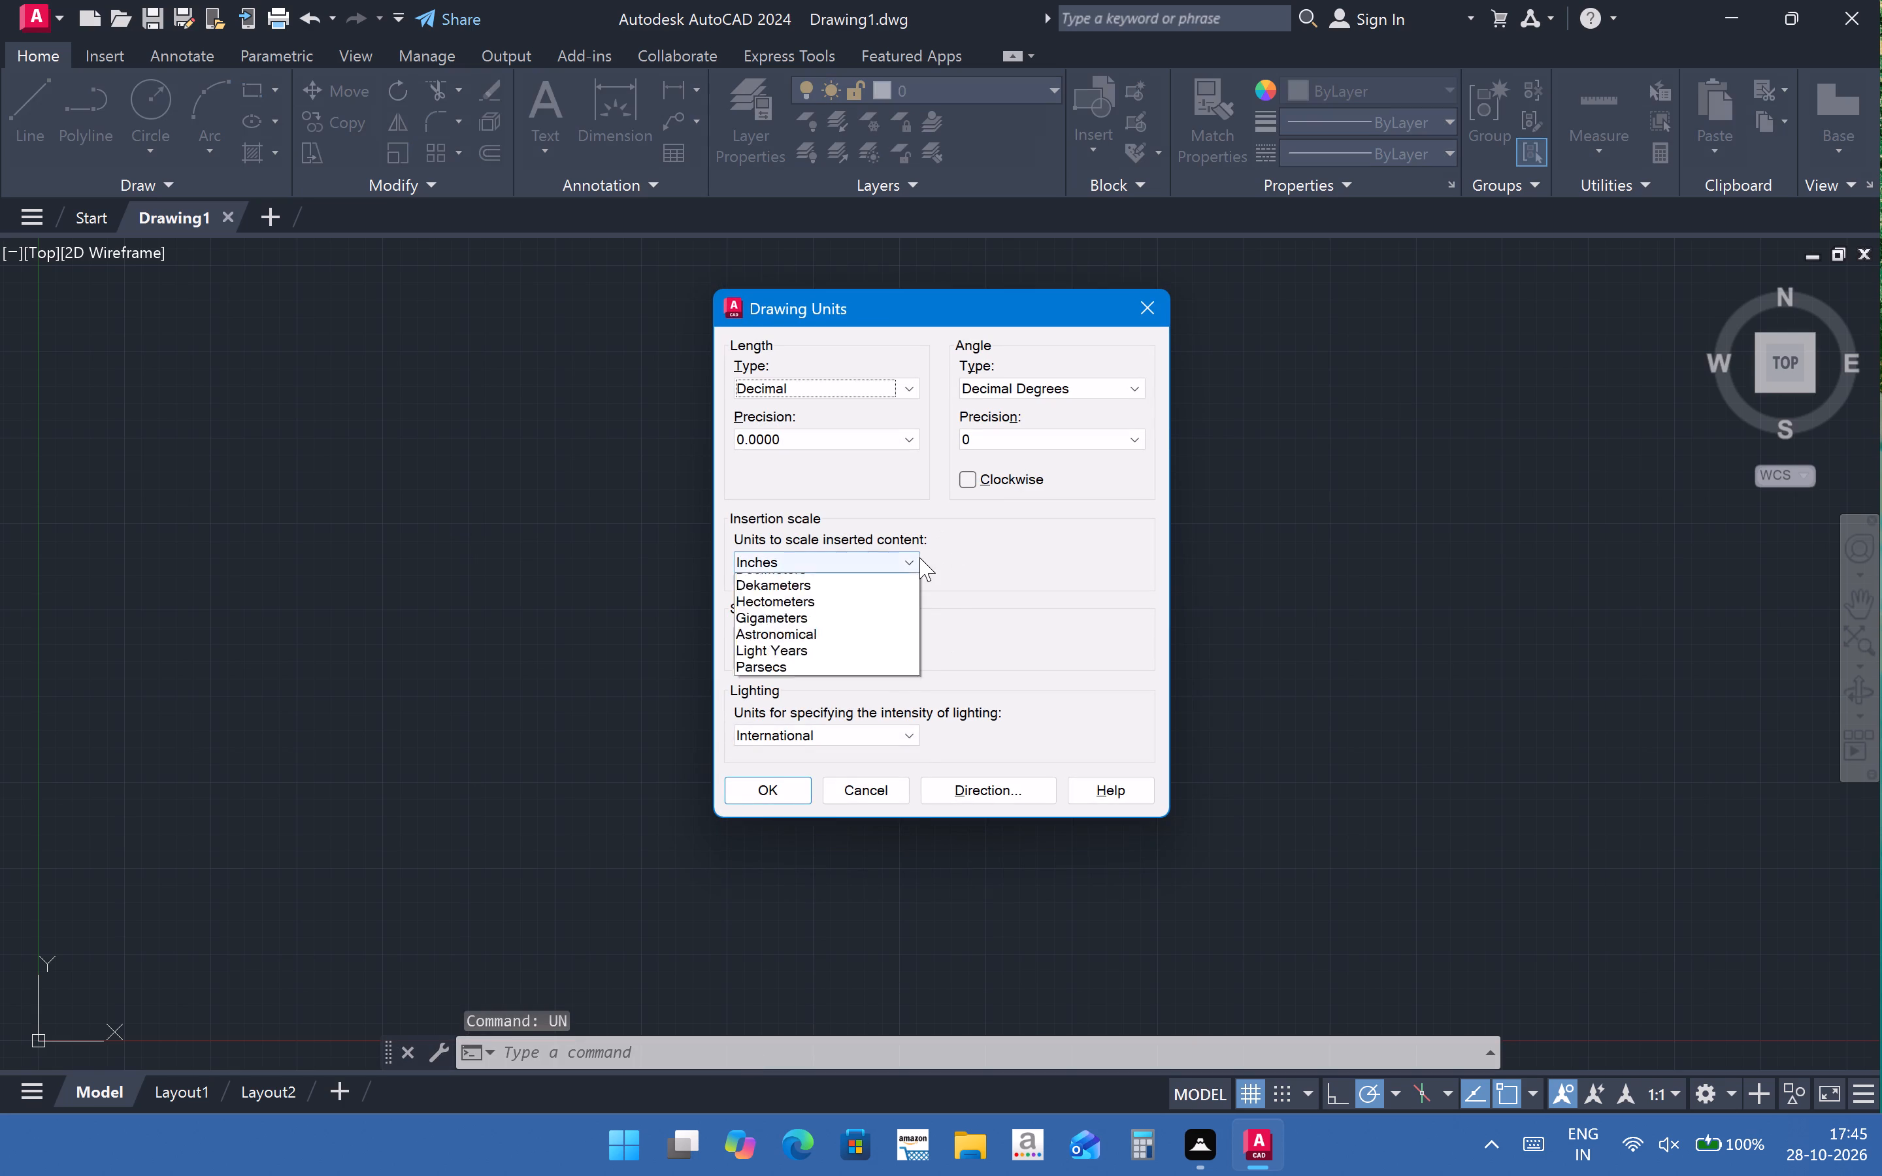
left_click(851, 666)
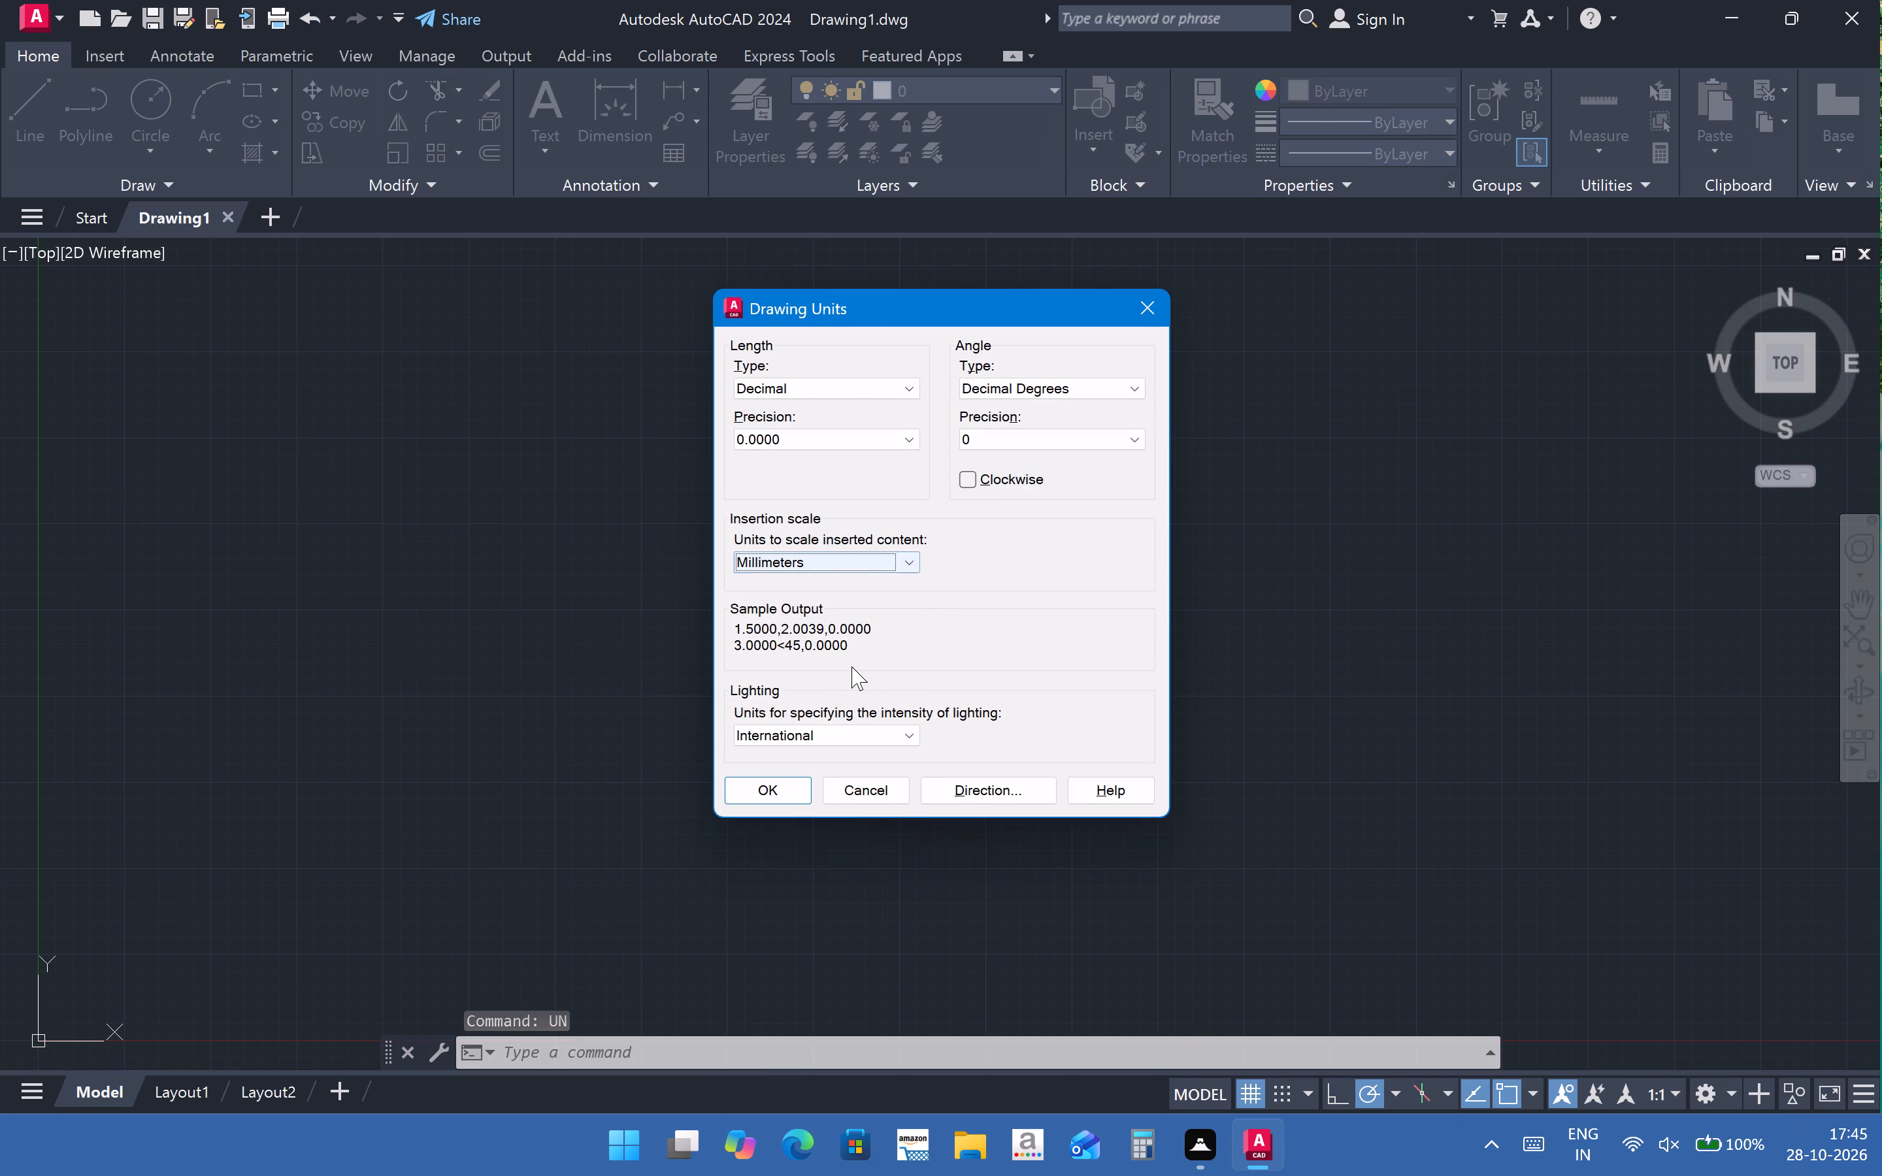
left_click(783, 789)
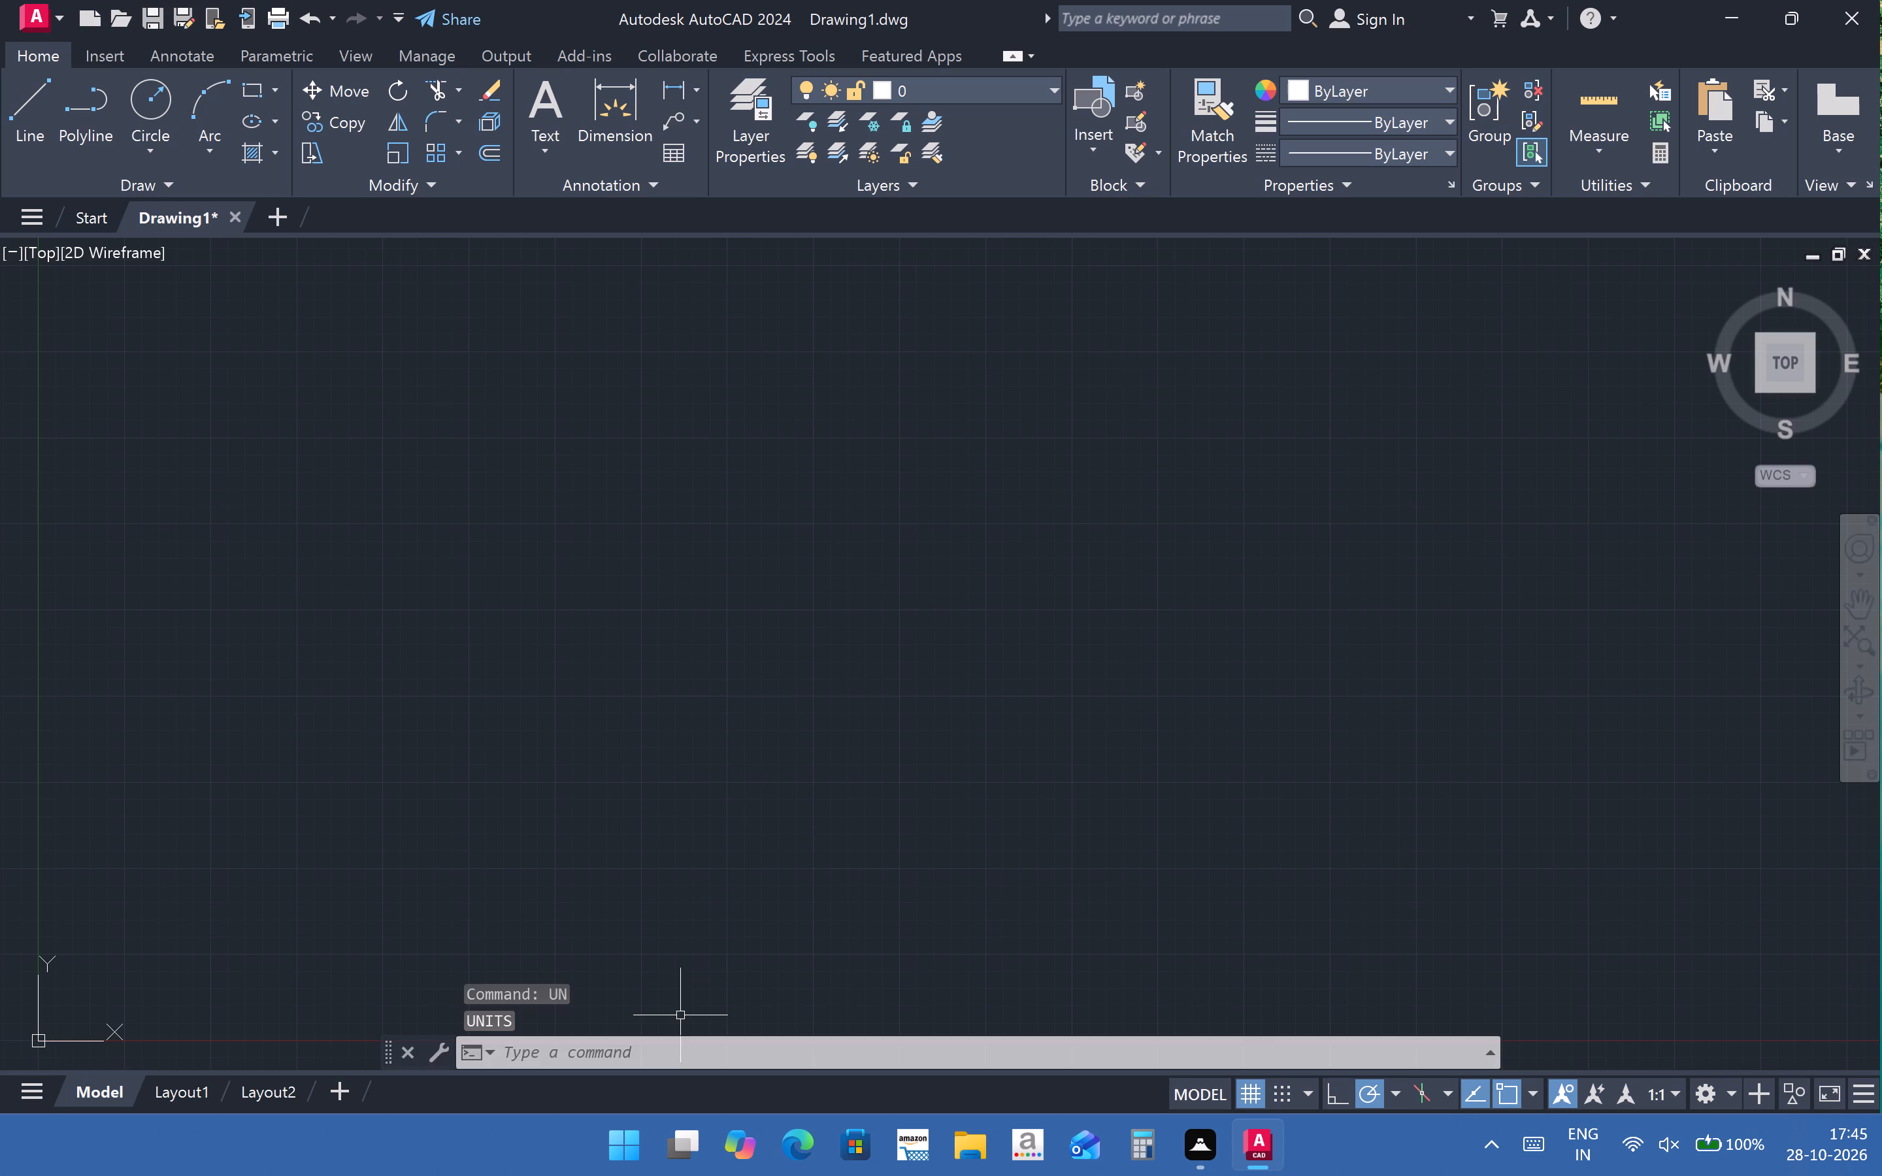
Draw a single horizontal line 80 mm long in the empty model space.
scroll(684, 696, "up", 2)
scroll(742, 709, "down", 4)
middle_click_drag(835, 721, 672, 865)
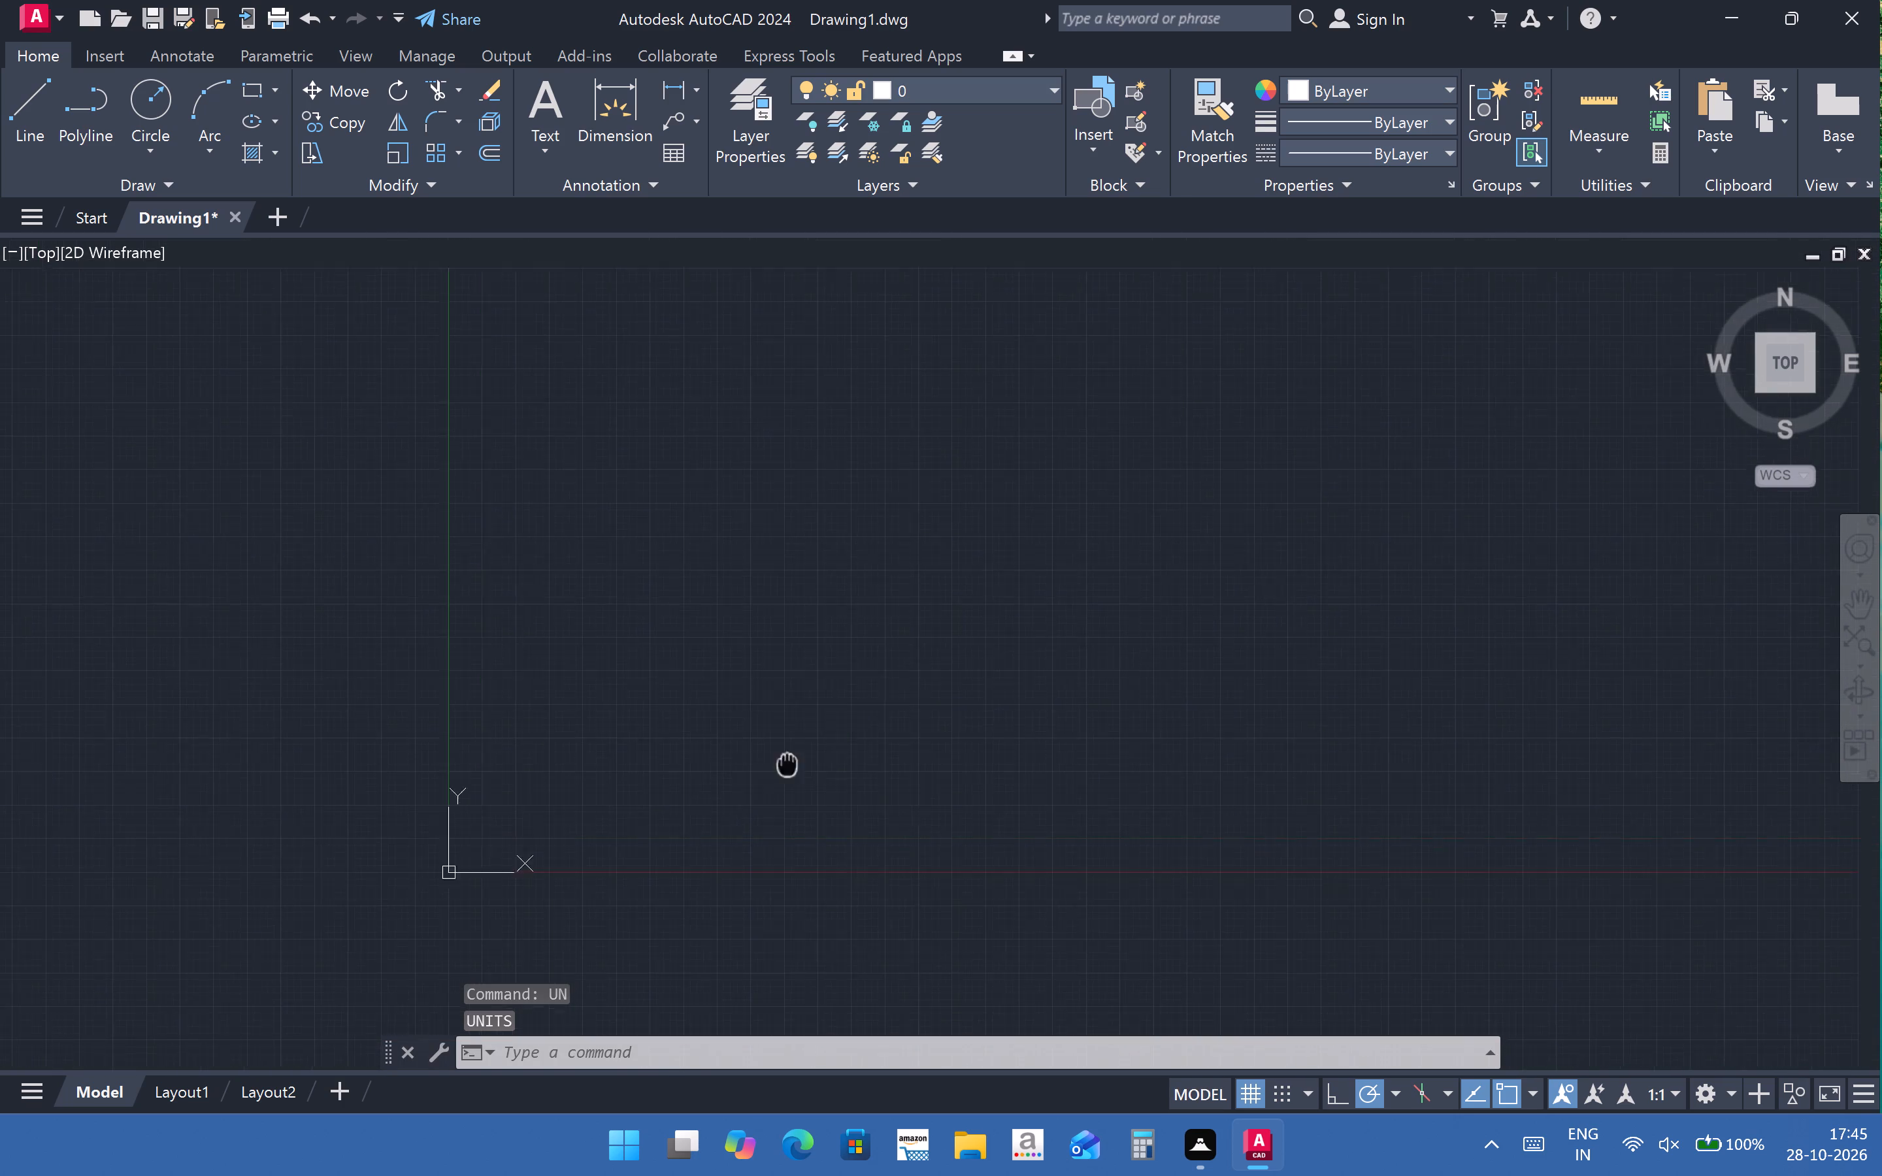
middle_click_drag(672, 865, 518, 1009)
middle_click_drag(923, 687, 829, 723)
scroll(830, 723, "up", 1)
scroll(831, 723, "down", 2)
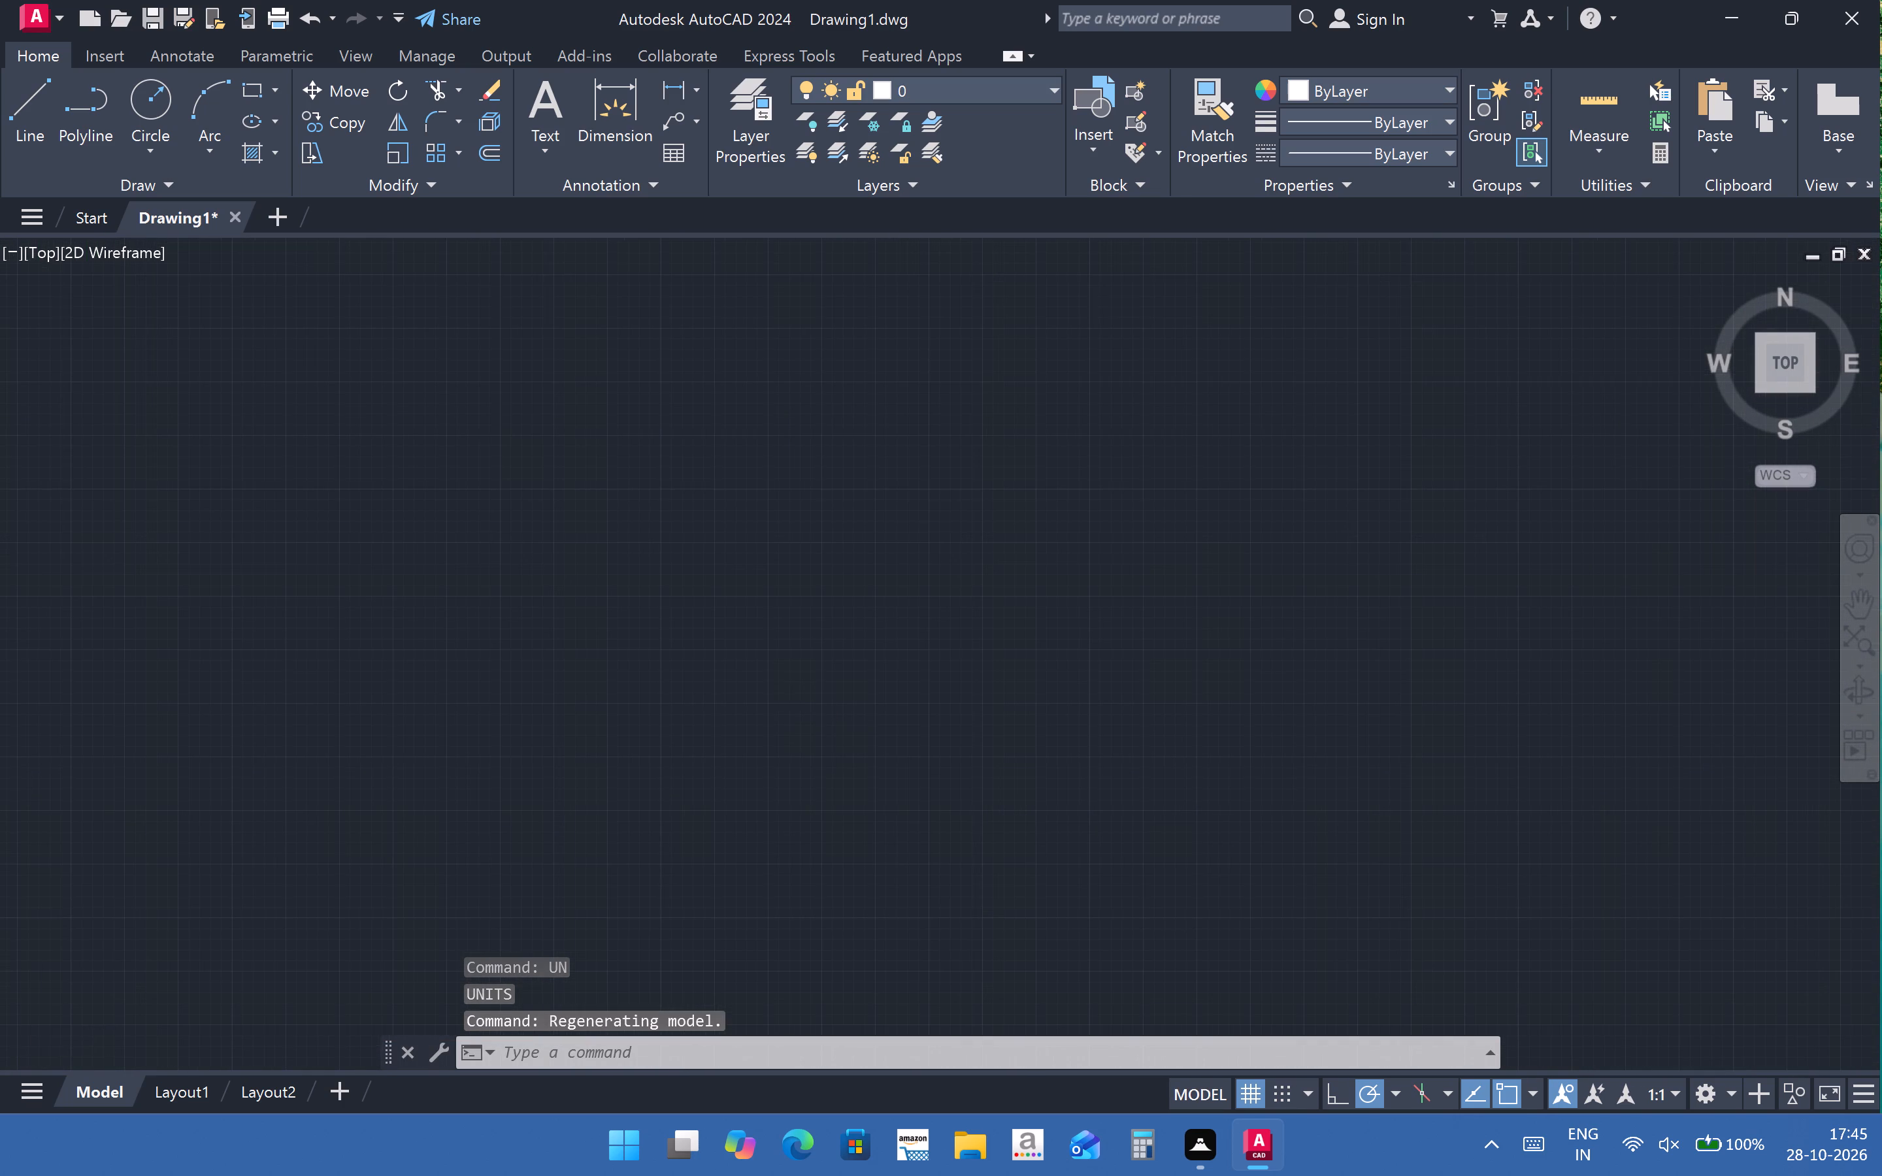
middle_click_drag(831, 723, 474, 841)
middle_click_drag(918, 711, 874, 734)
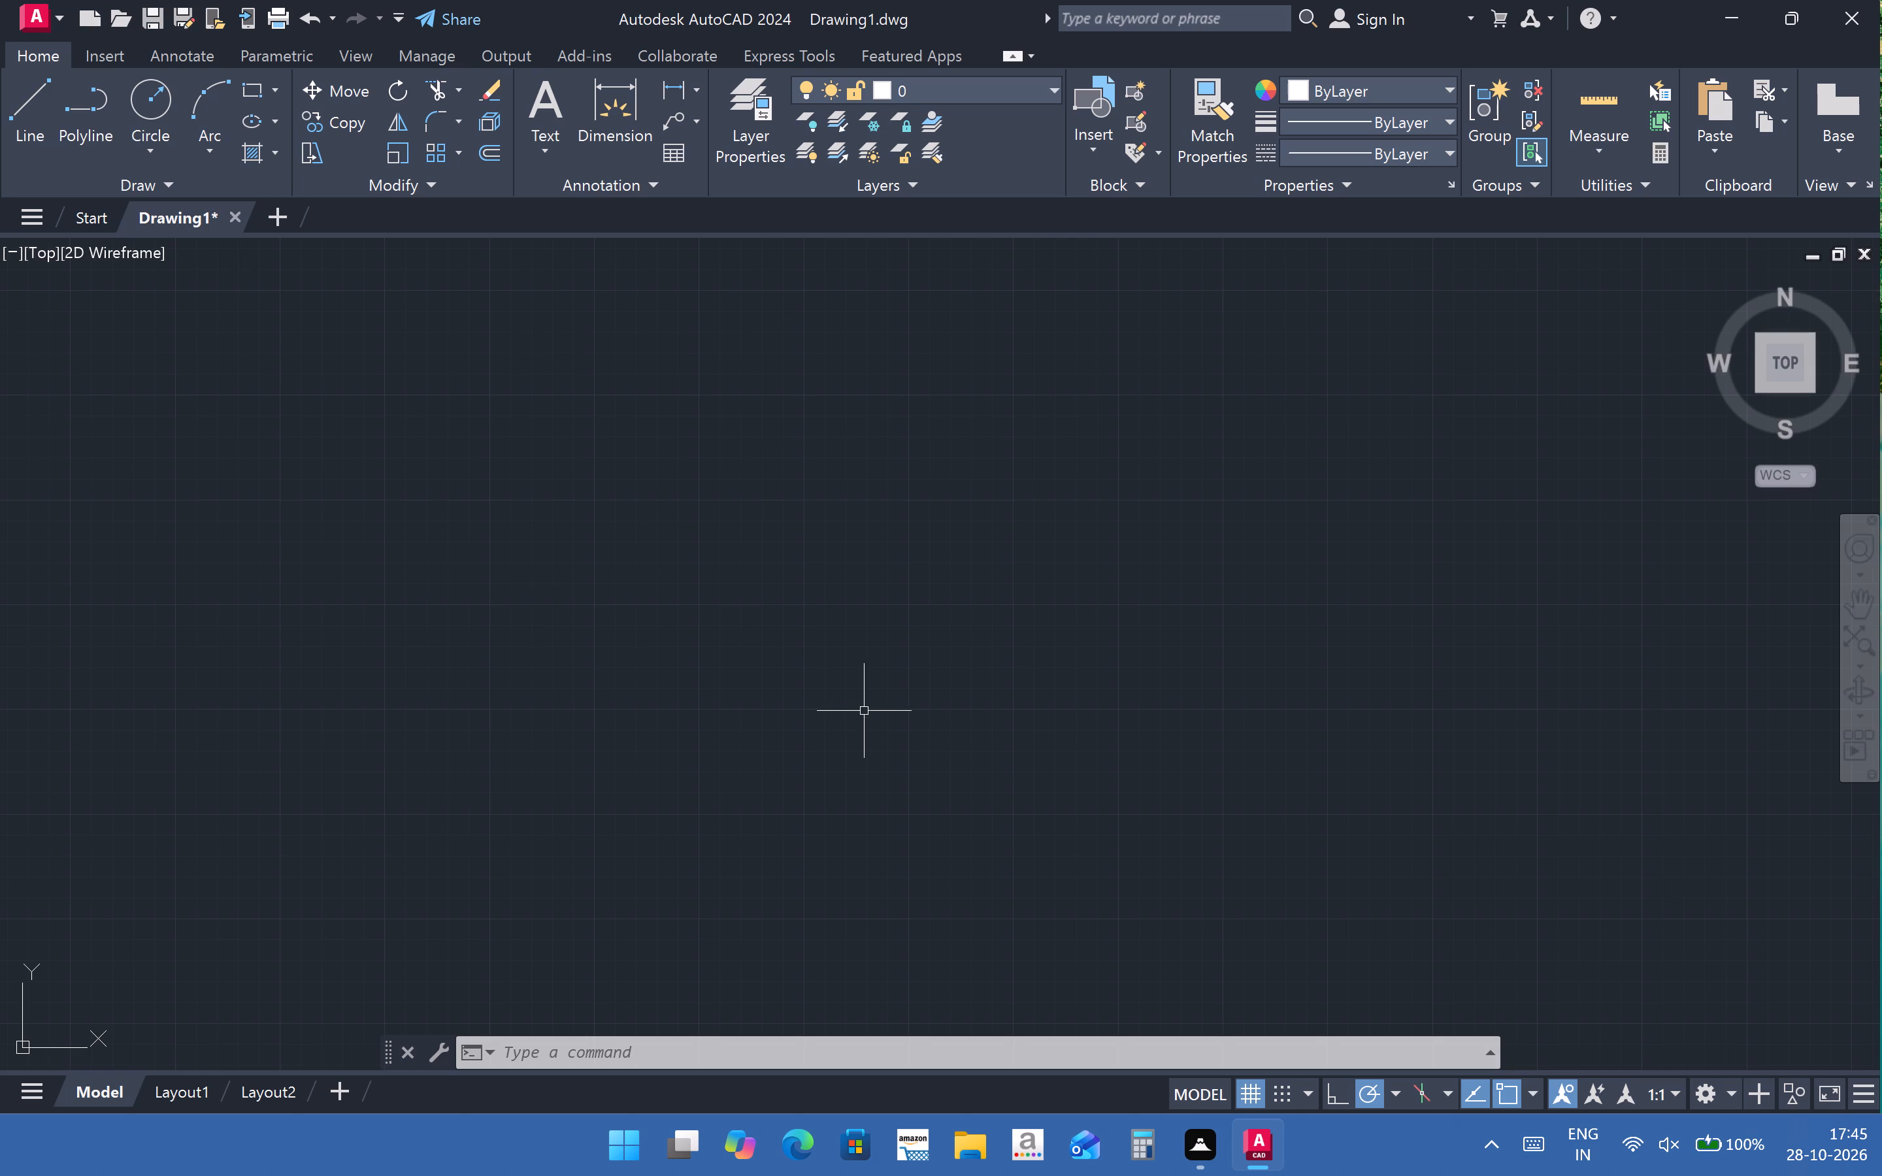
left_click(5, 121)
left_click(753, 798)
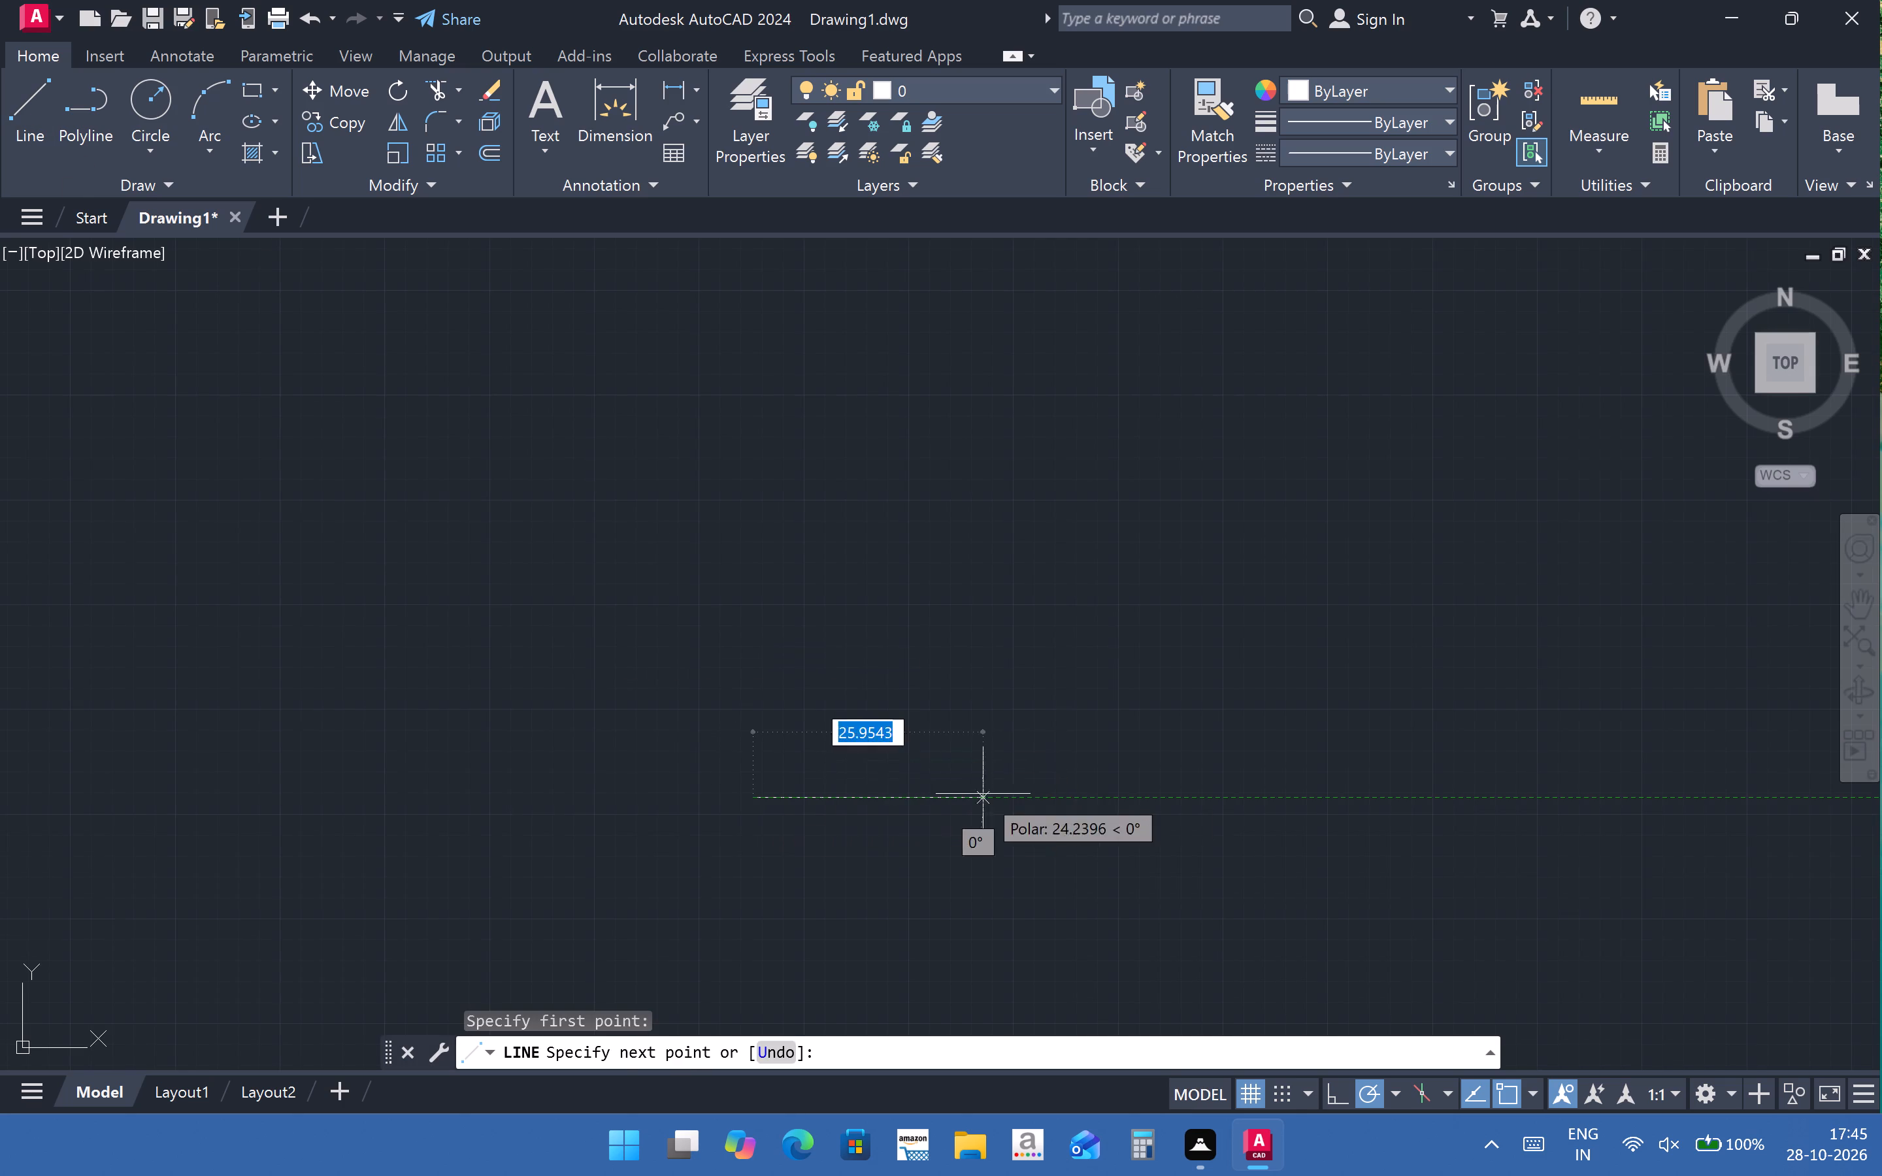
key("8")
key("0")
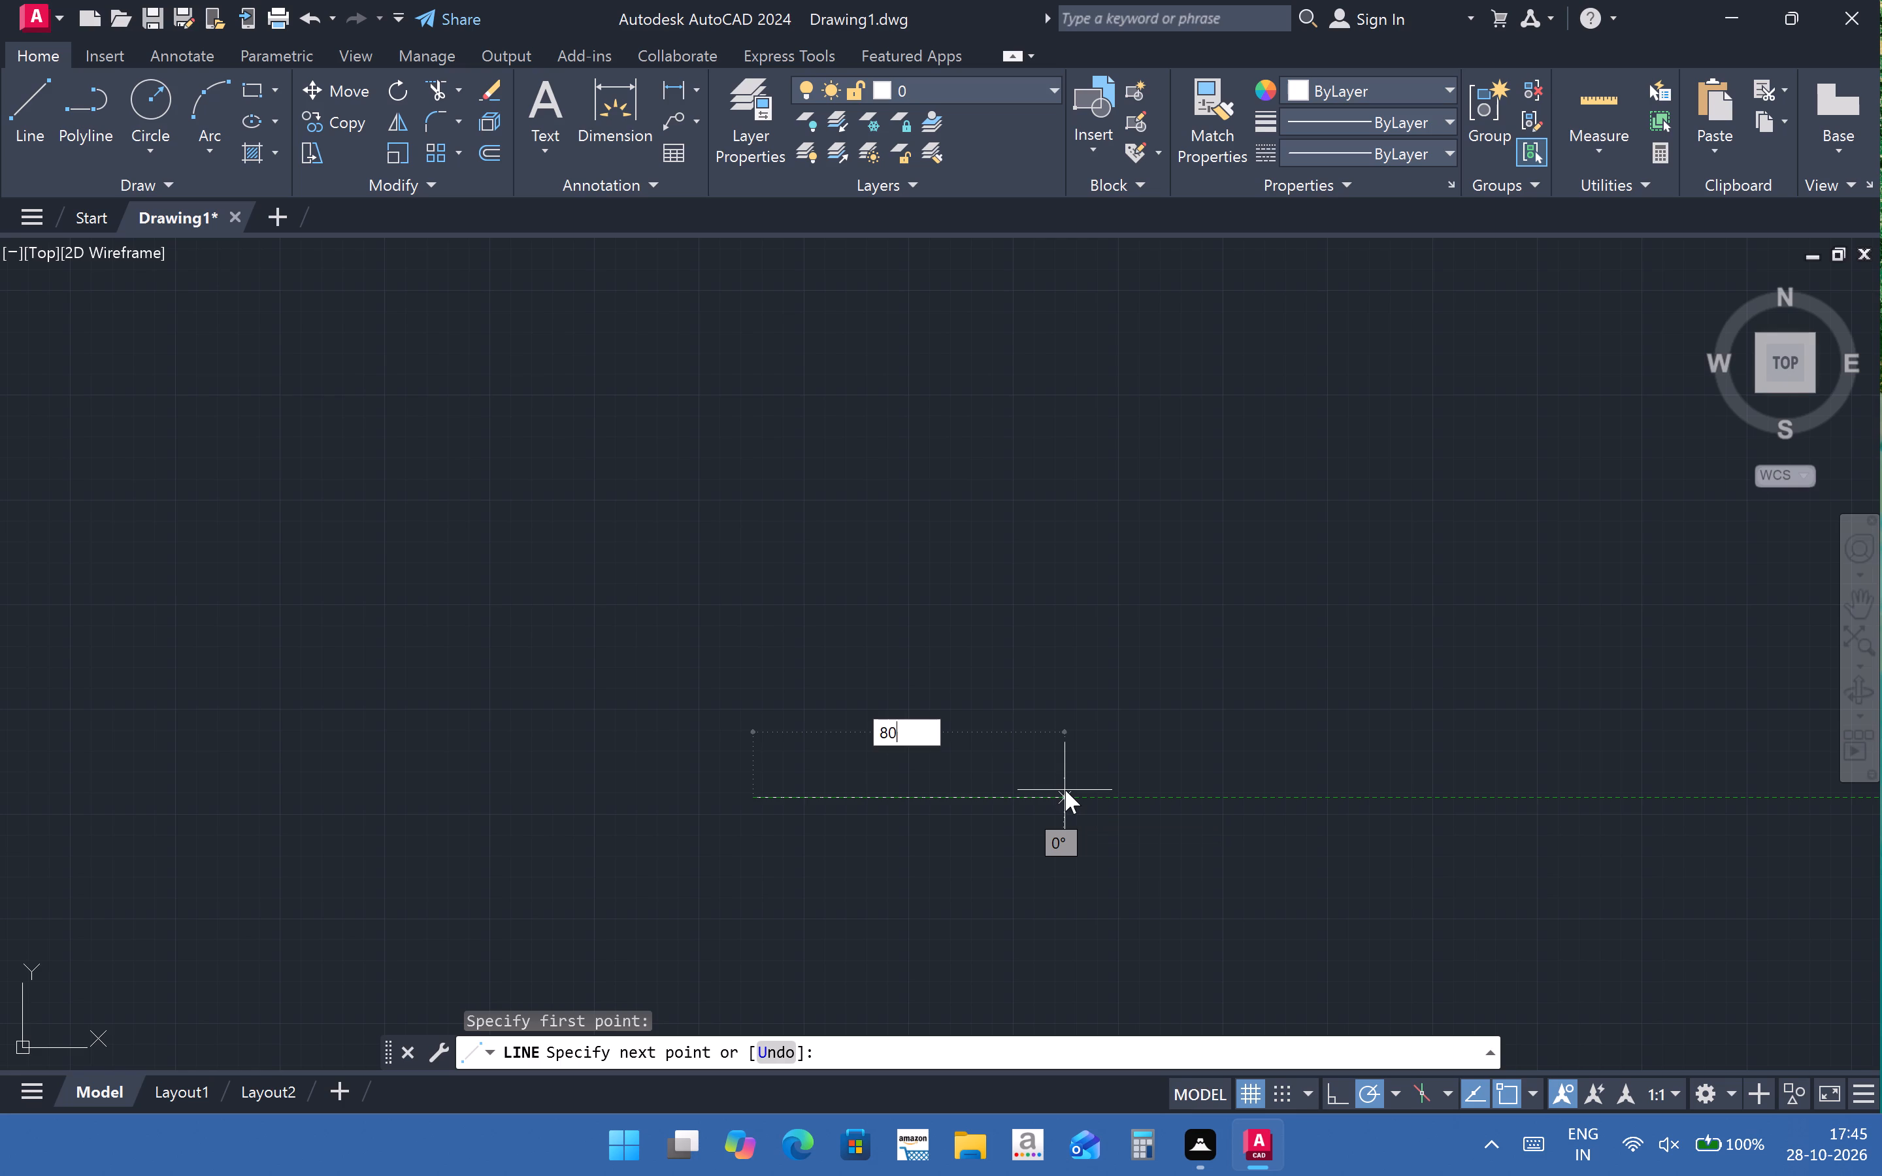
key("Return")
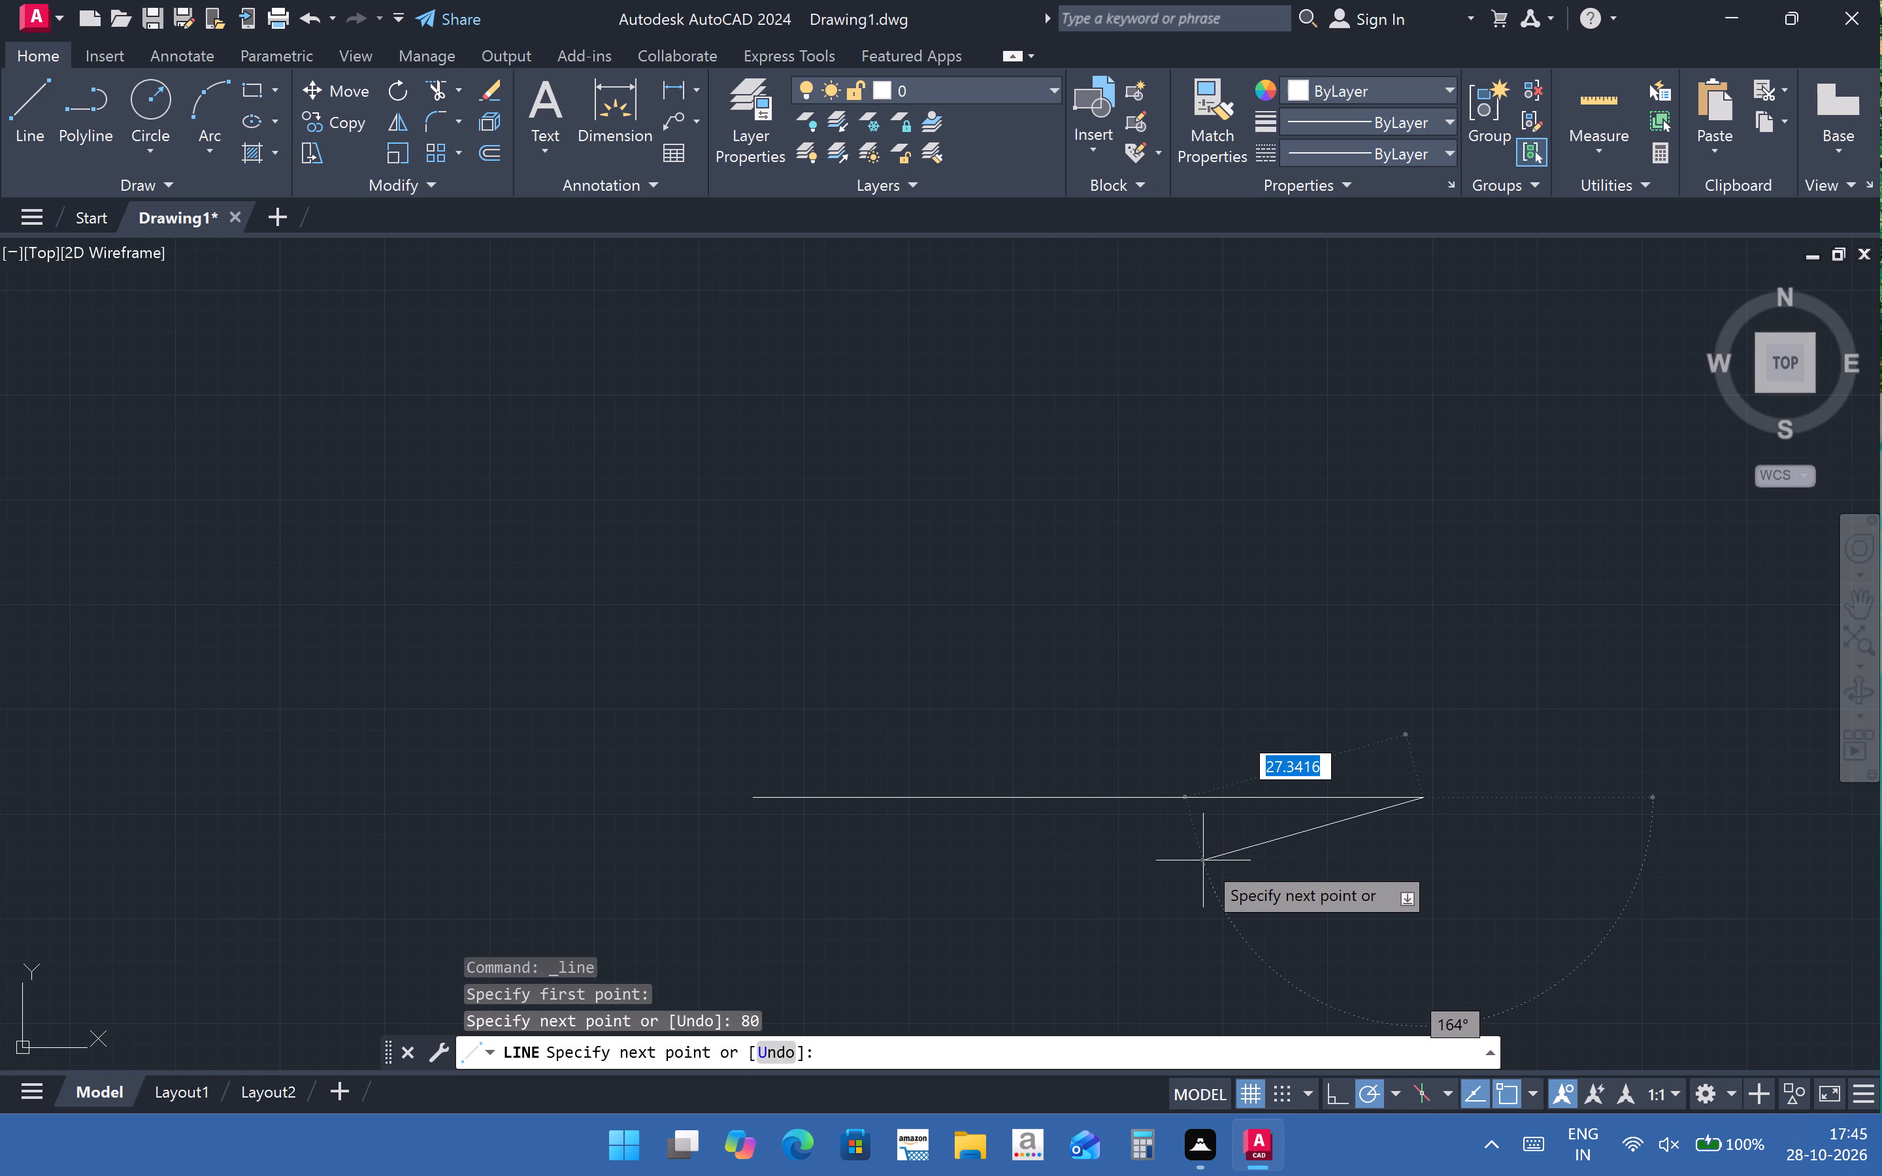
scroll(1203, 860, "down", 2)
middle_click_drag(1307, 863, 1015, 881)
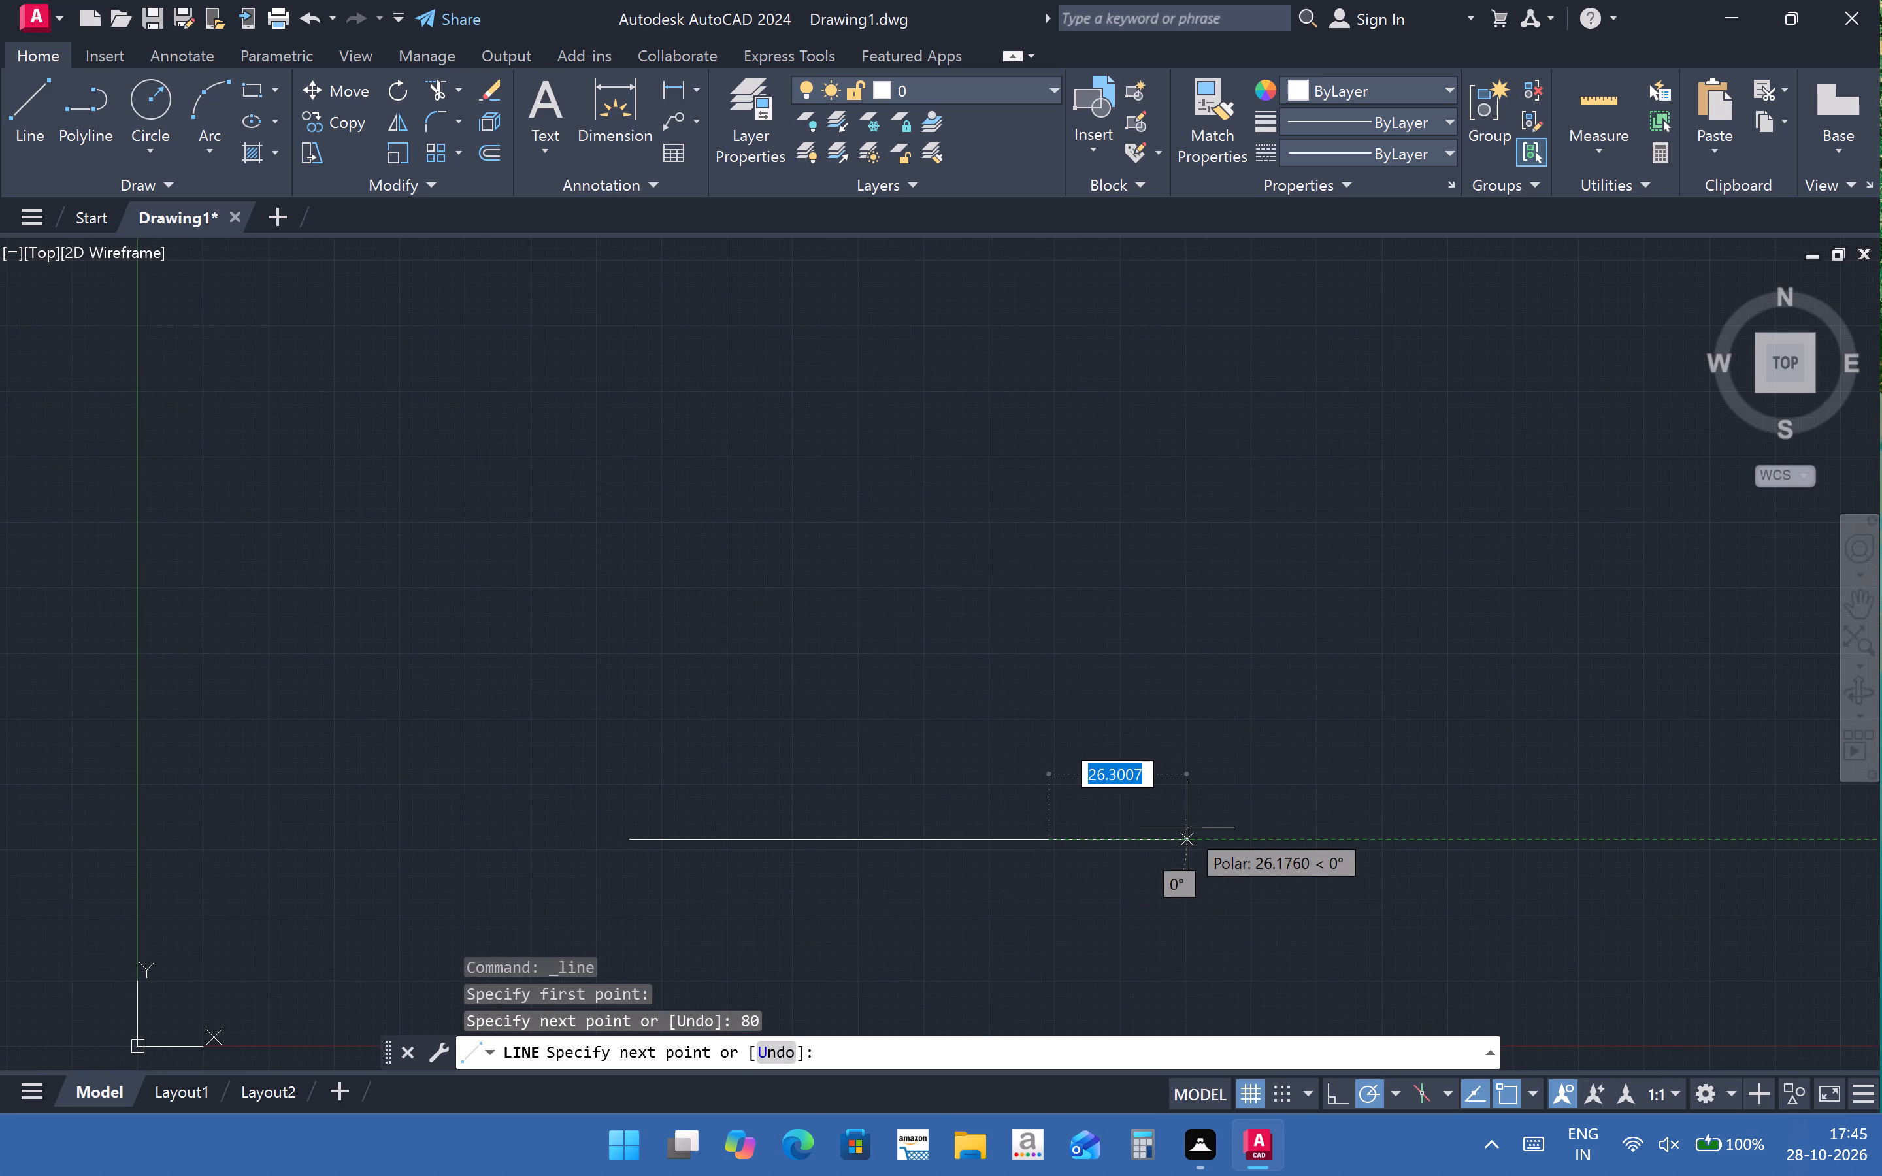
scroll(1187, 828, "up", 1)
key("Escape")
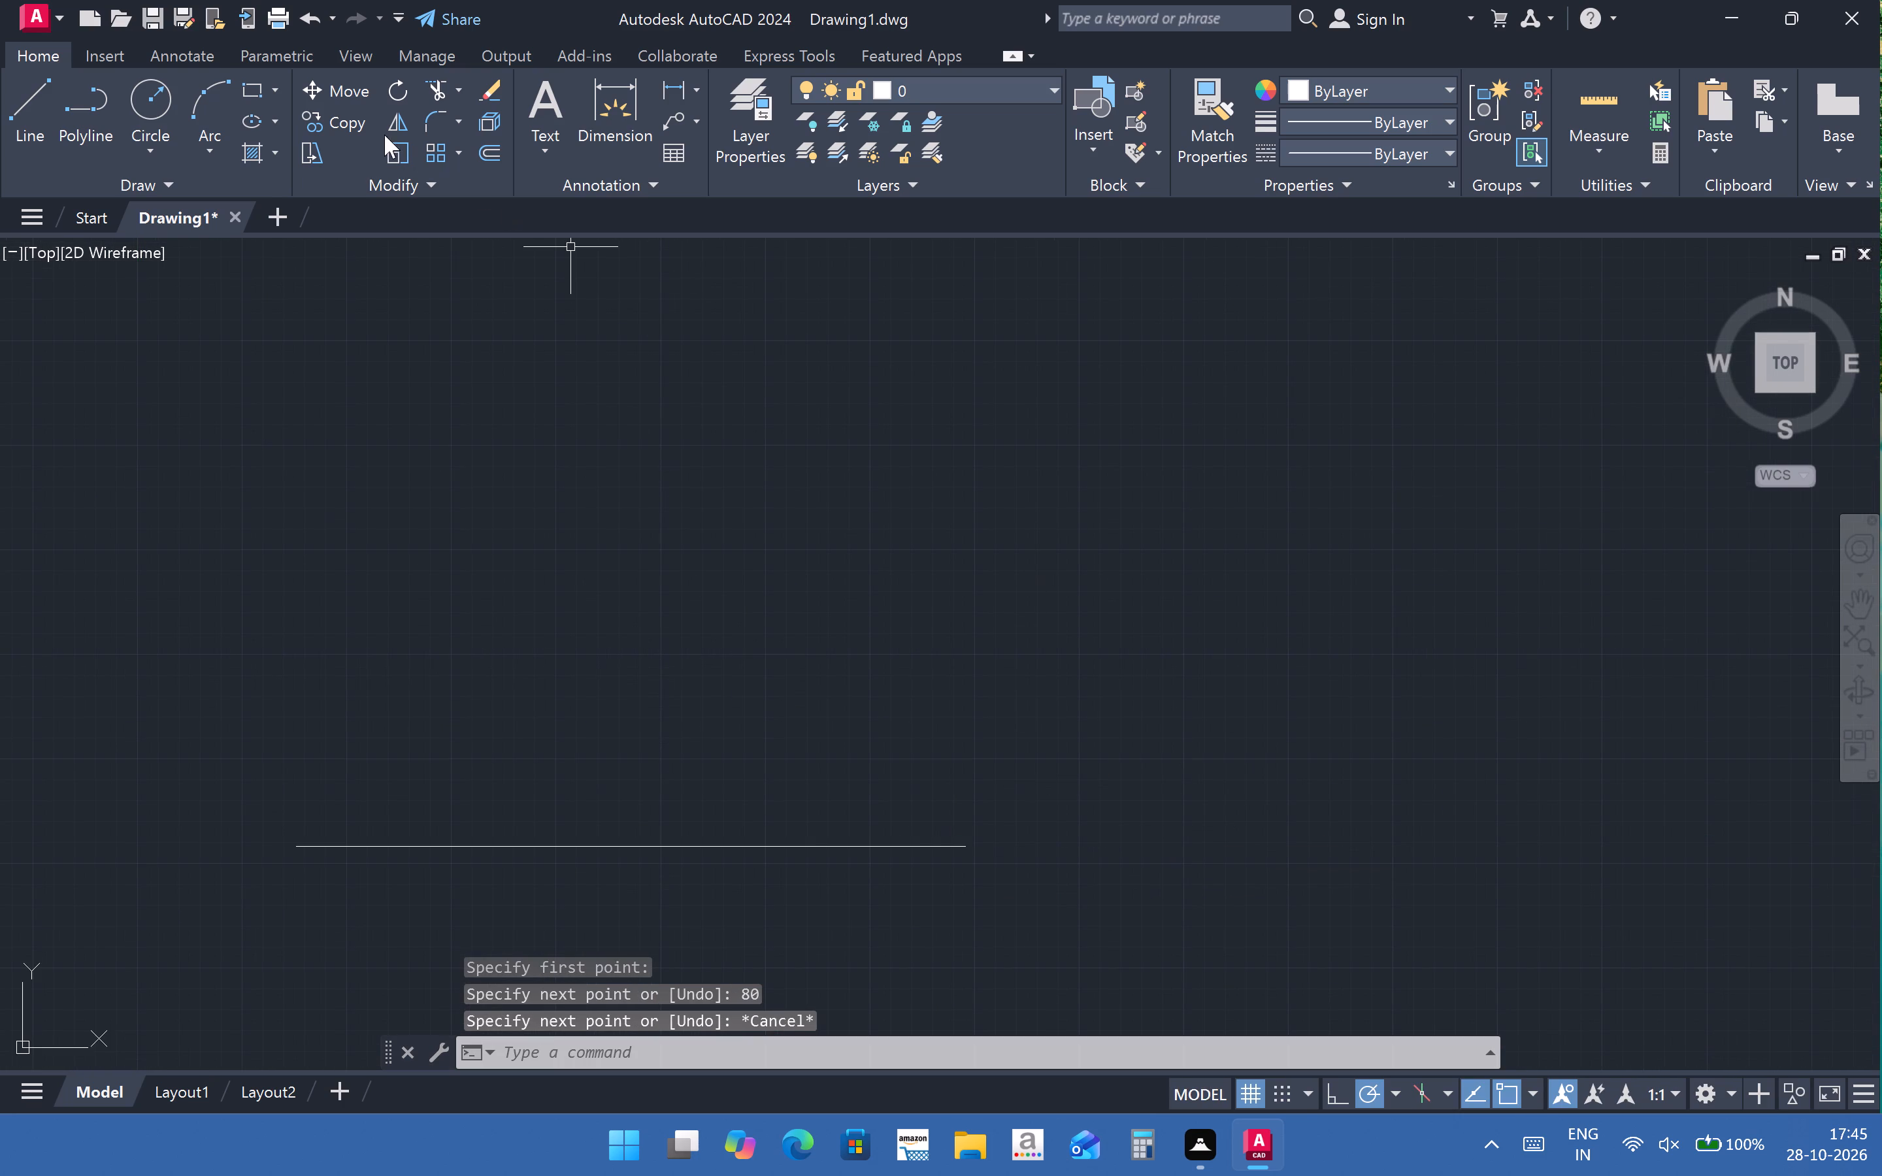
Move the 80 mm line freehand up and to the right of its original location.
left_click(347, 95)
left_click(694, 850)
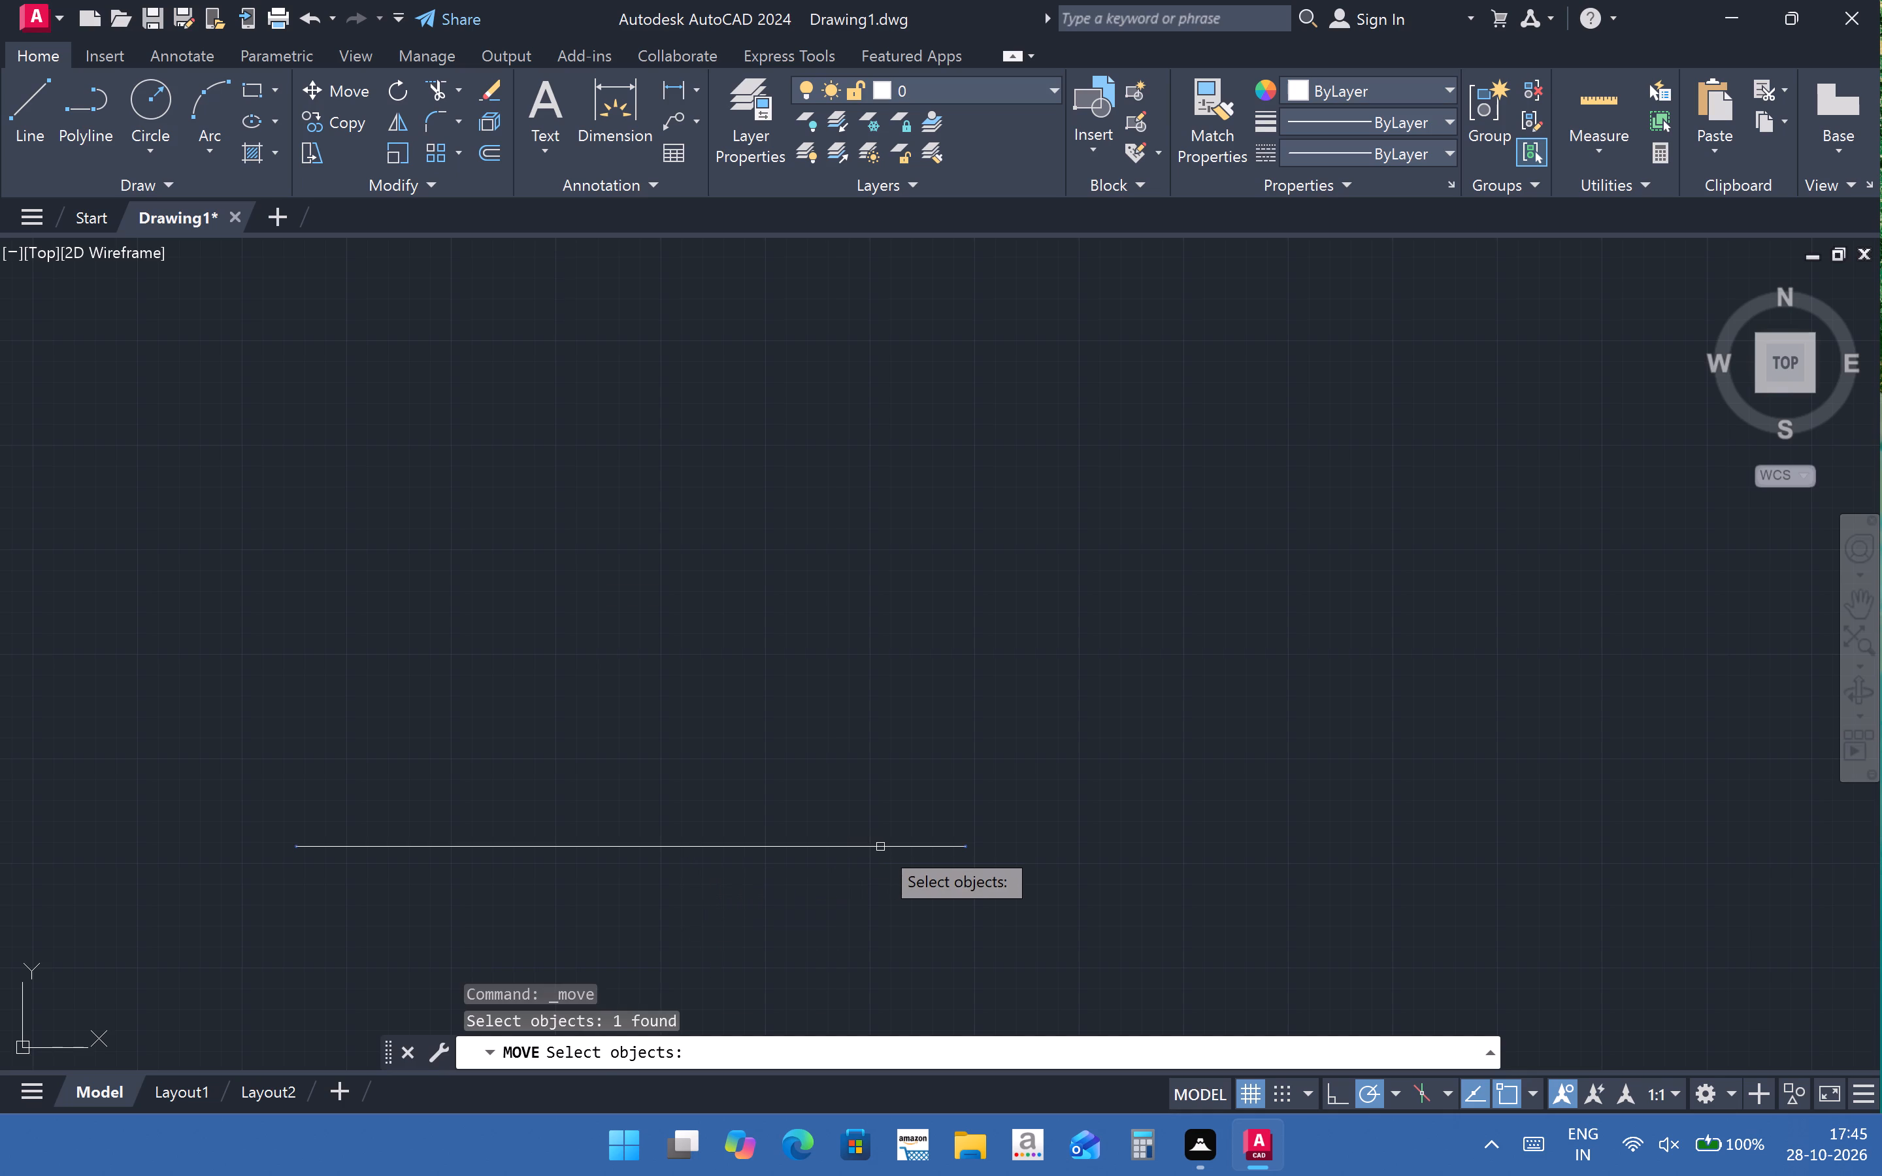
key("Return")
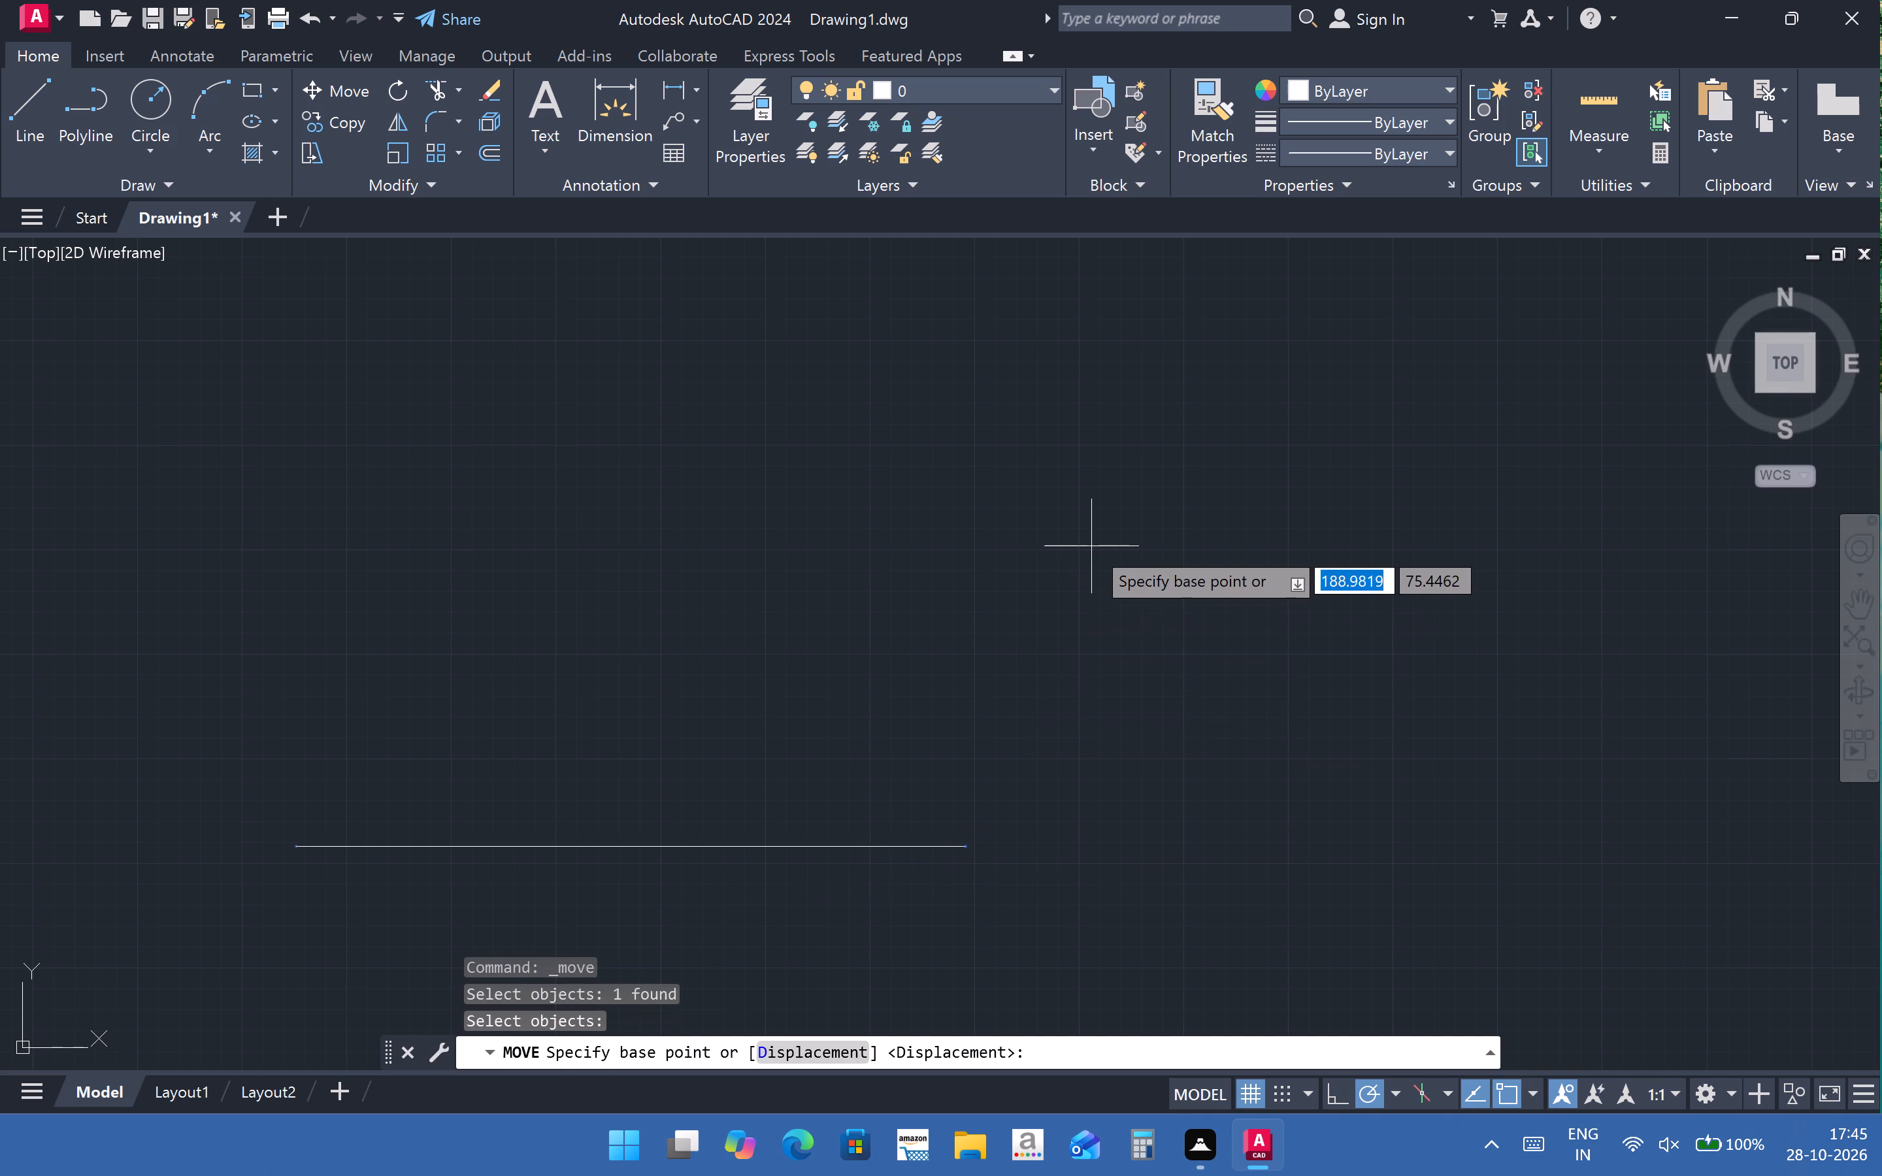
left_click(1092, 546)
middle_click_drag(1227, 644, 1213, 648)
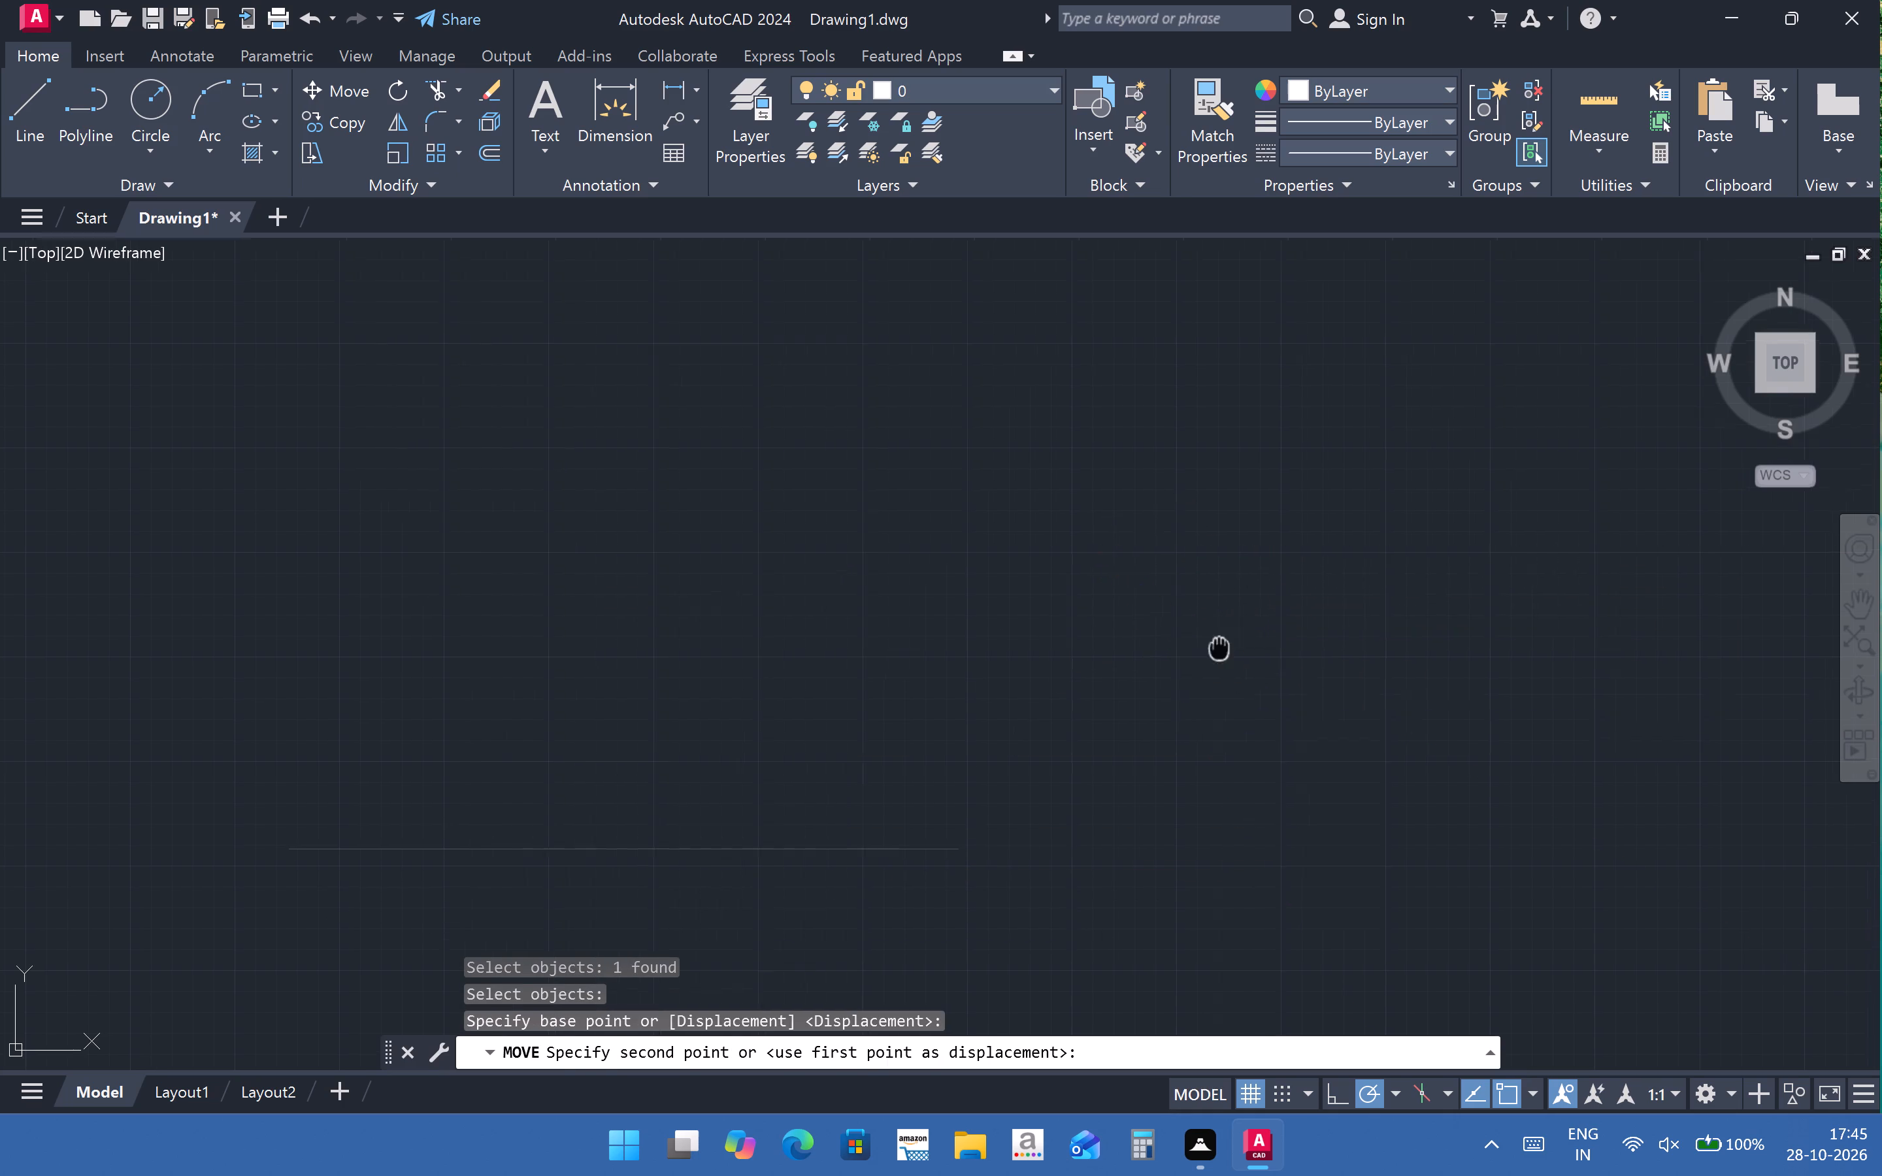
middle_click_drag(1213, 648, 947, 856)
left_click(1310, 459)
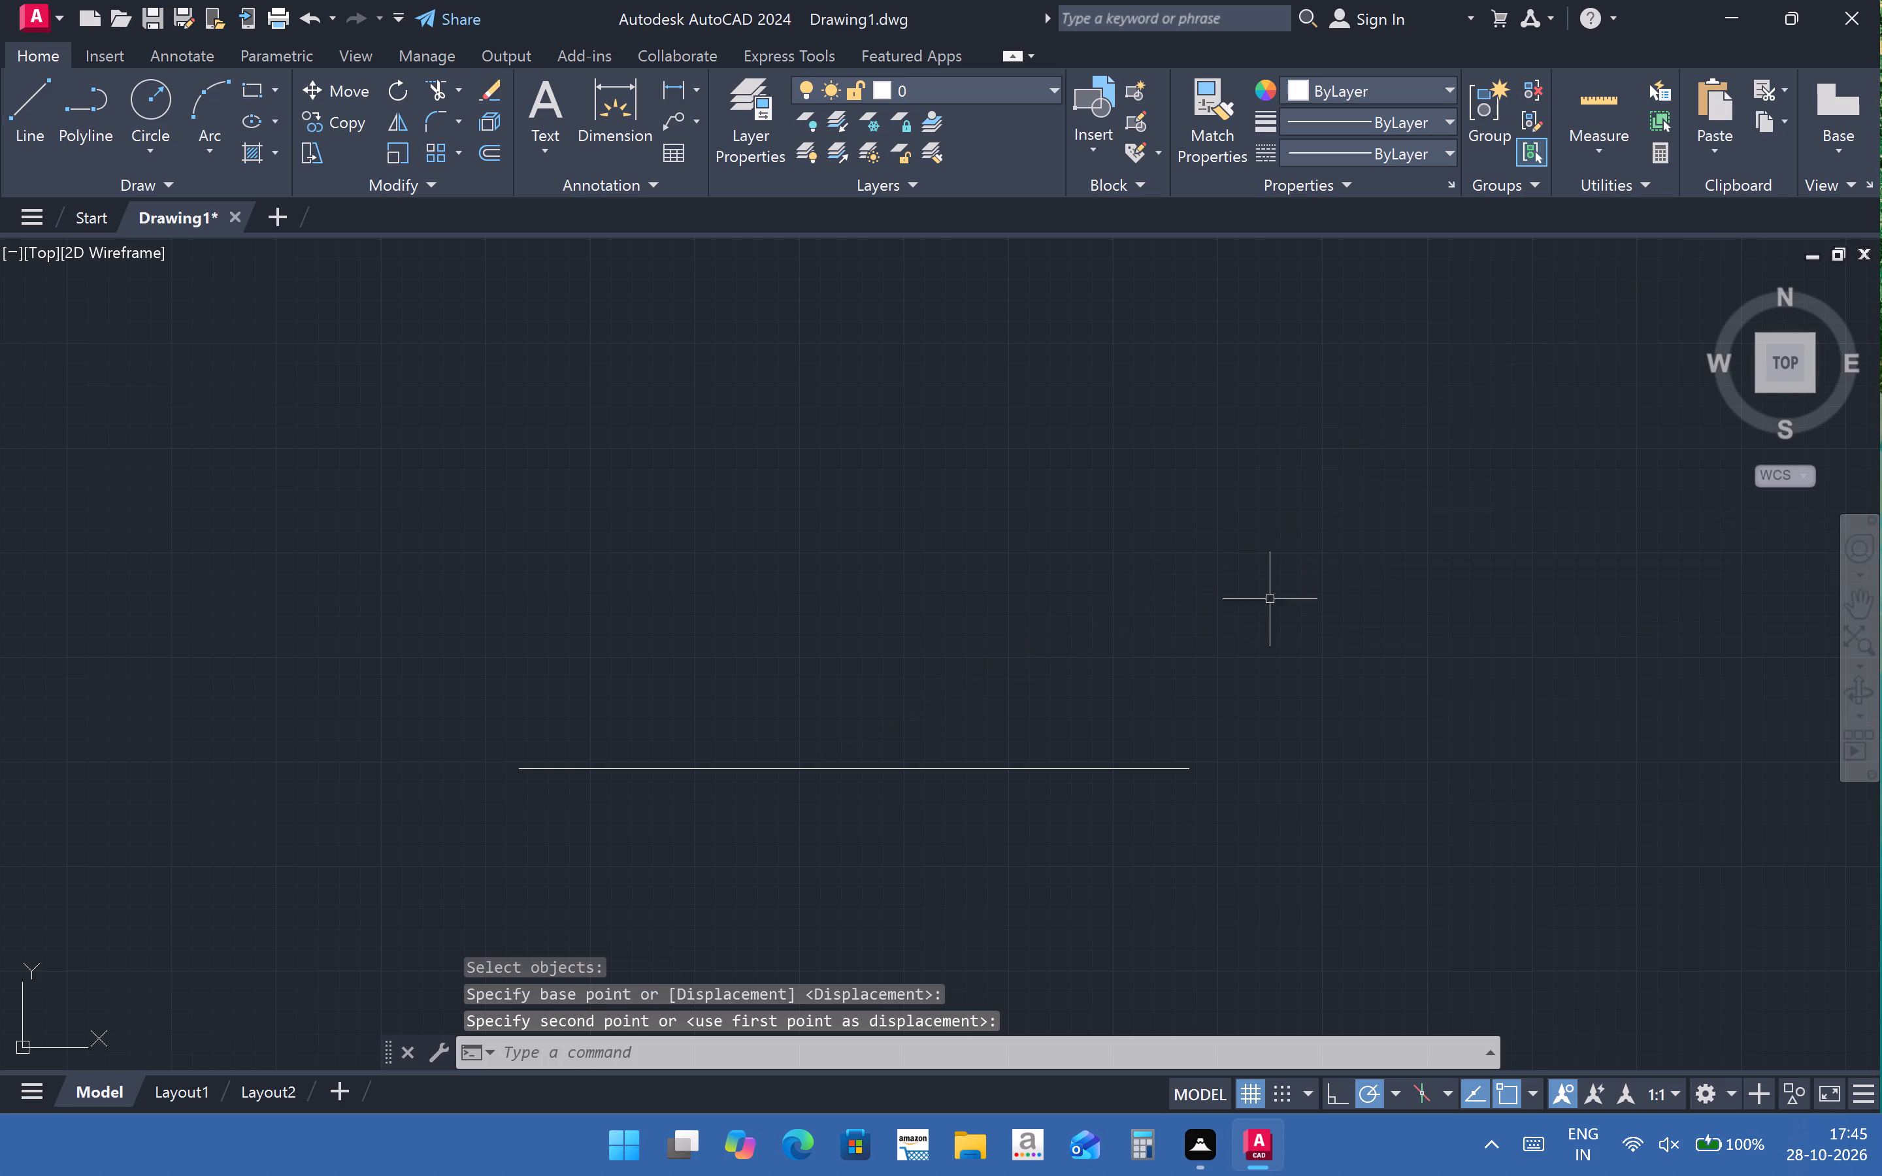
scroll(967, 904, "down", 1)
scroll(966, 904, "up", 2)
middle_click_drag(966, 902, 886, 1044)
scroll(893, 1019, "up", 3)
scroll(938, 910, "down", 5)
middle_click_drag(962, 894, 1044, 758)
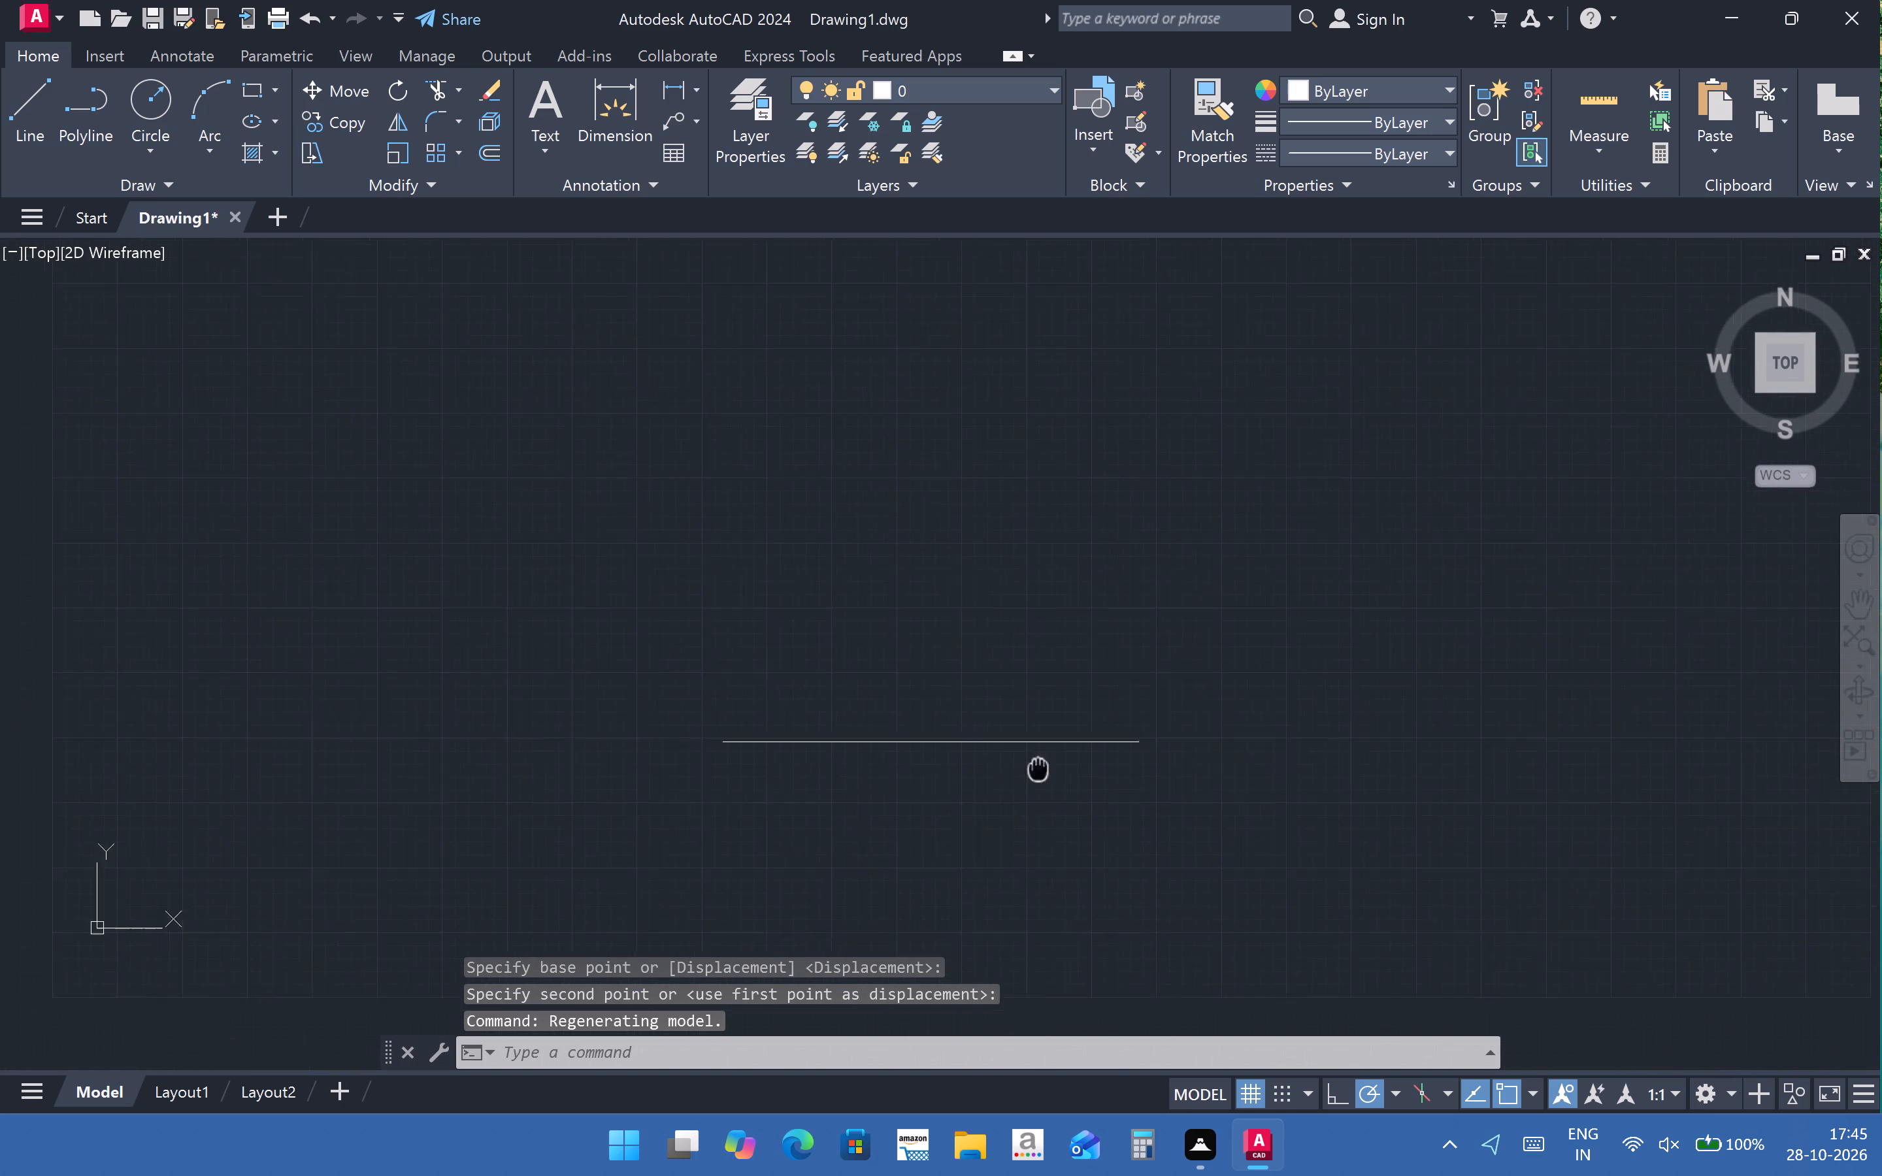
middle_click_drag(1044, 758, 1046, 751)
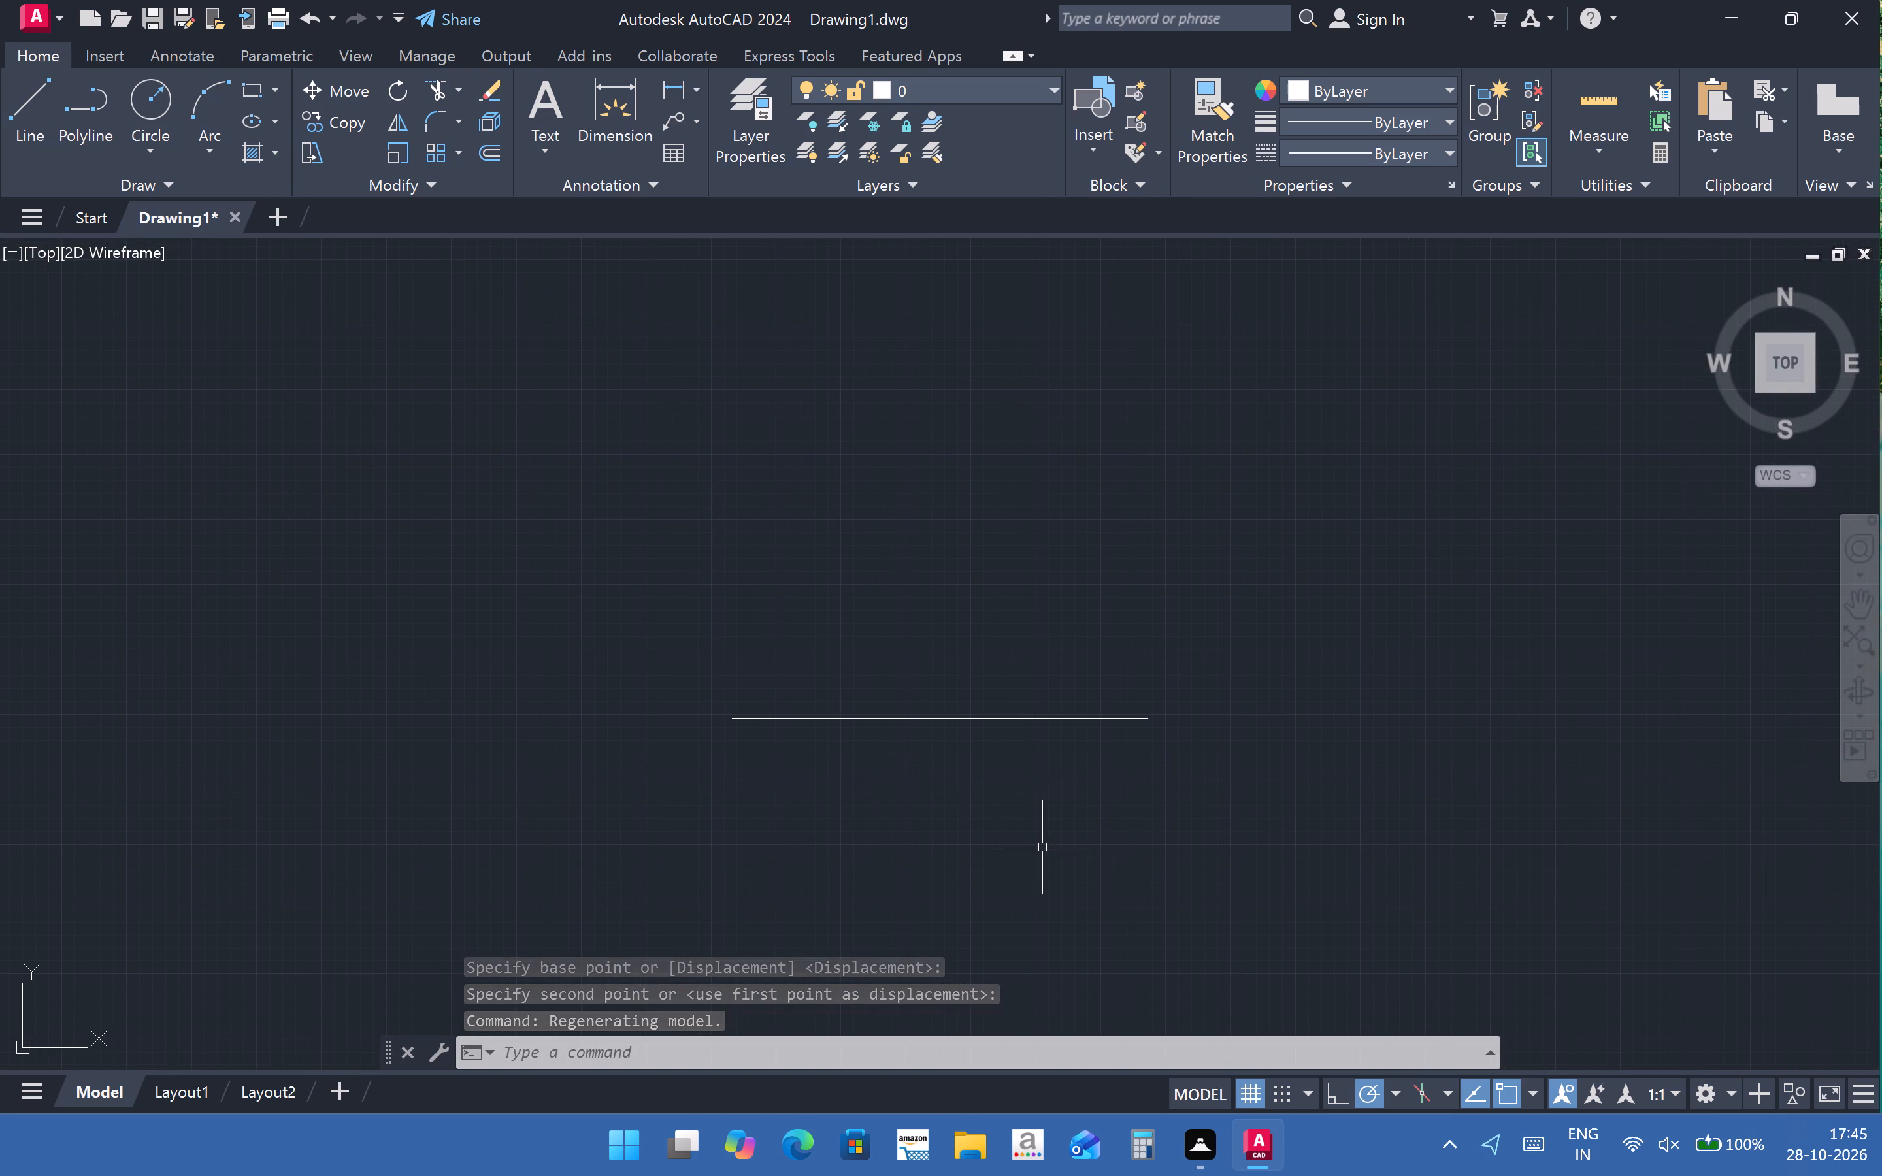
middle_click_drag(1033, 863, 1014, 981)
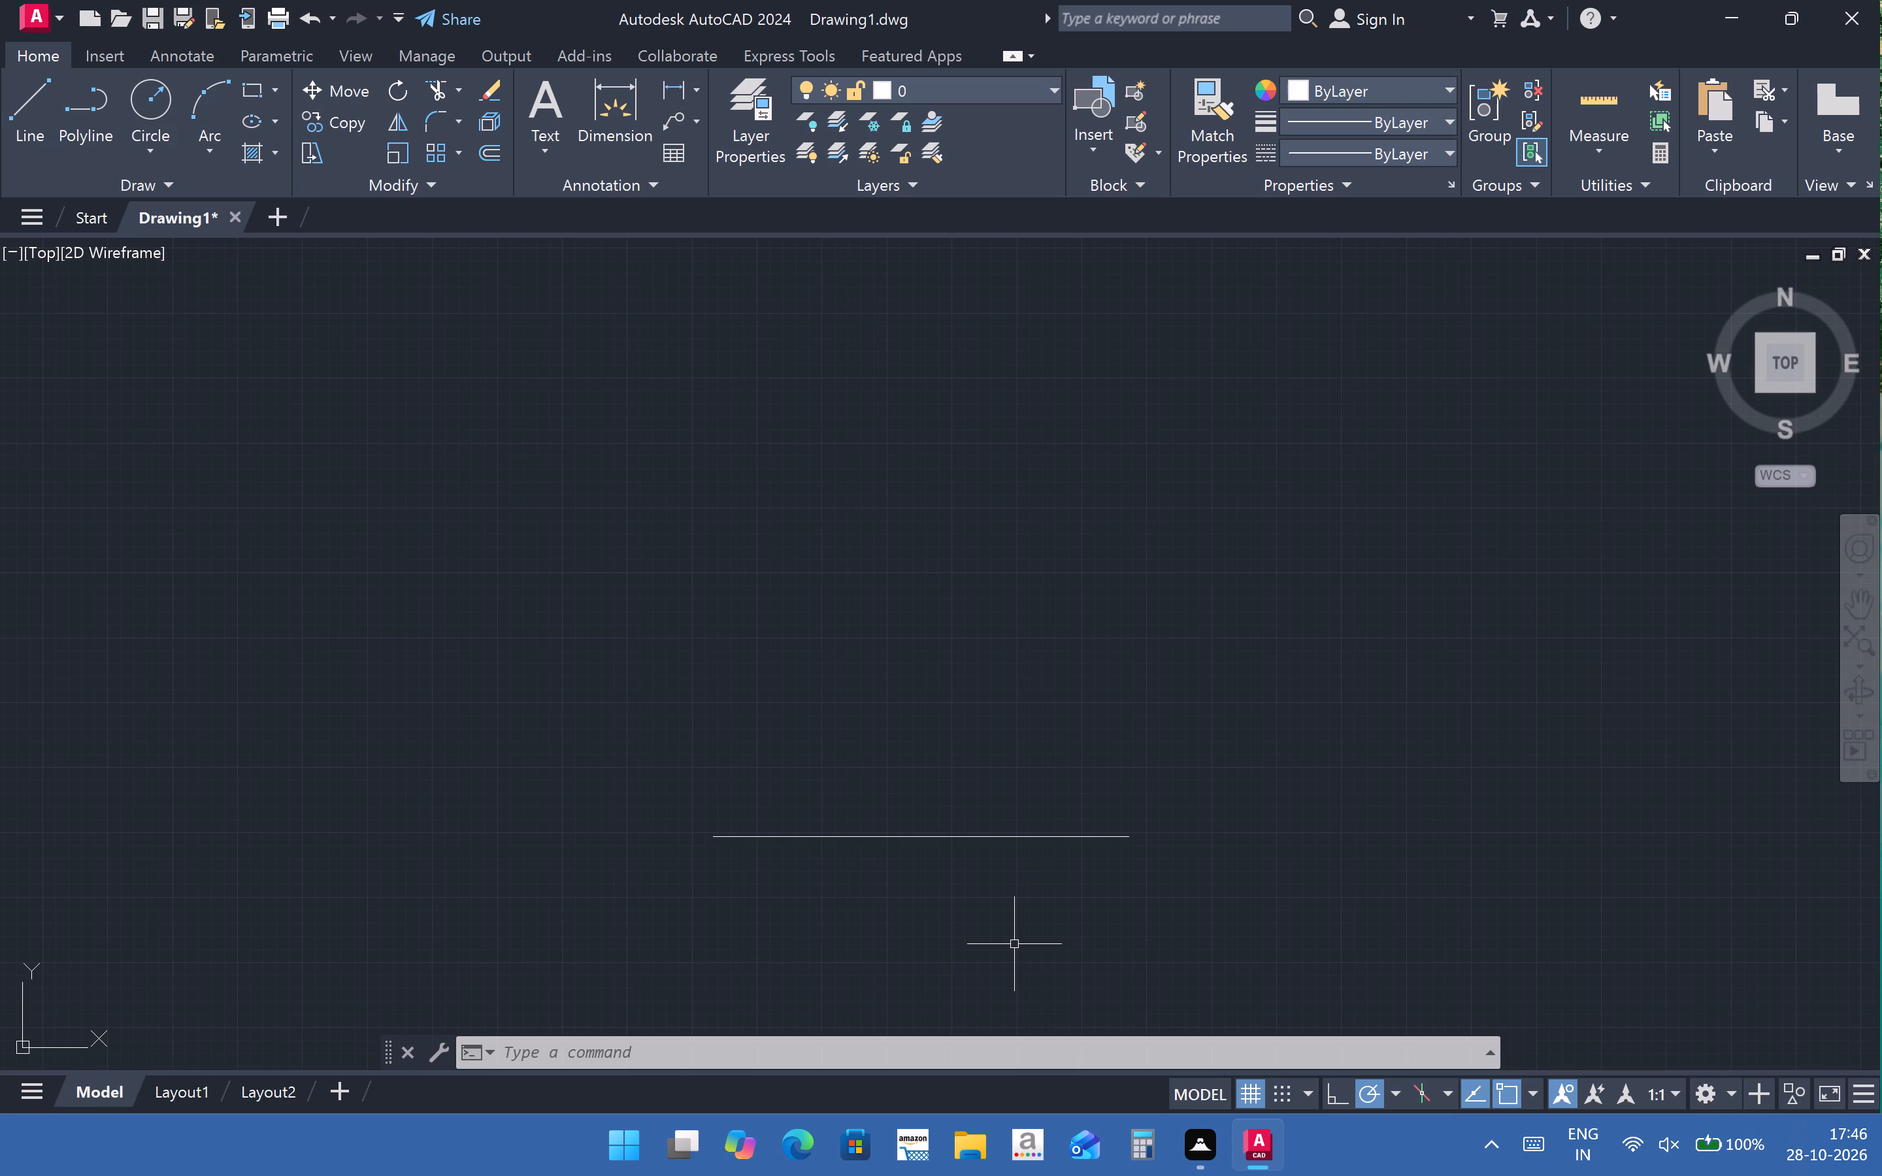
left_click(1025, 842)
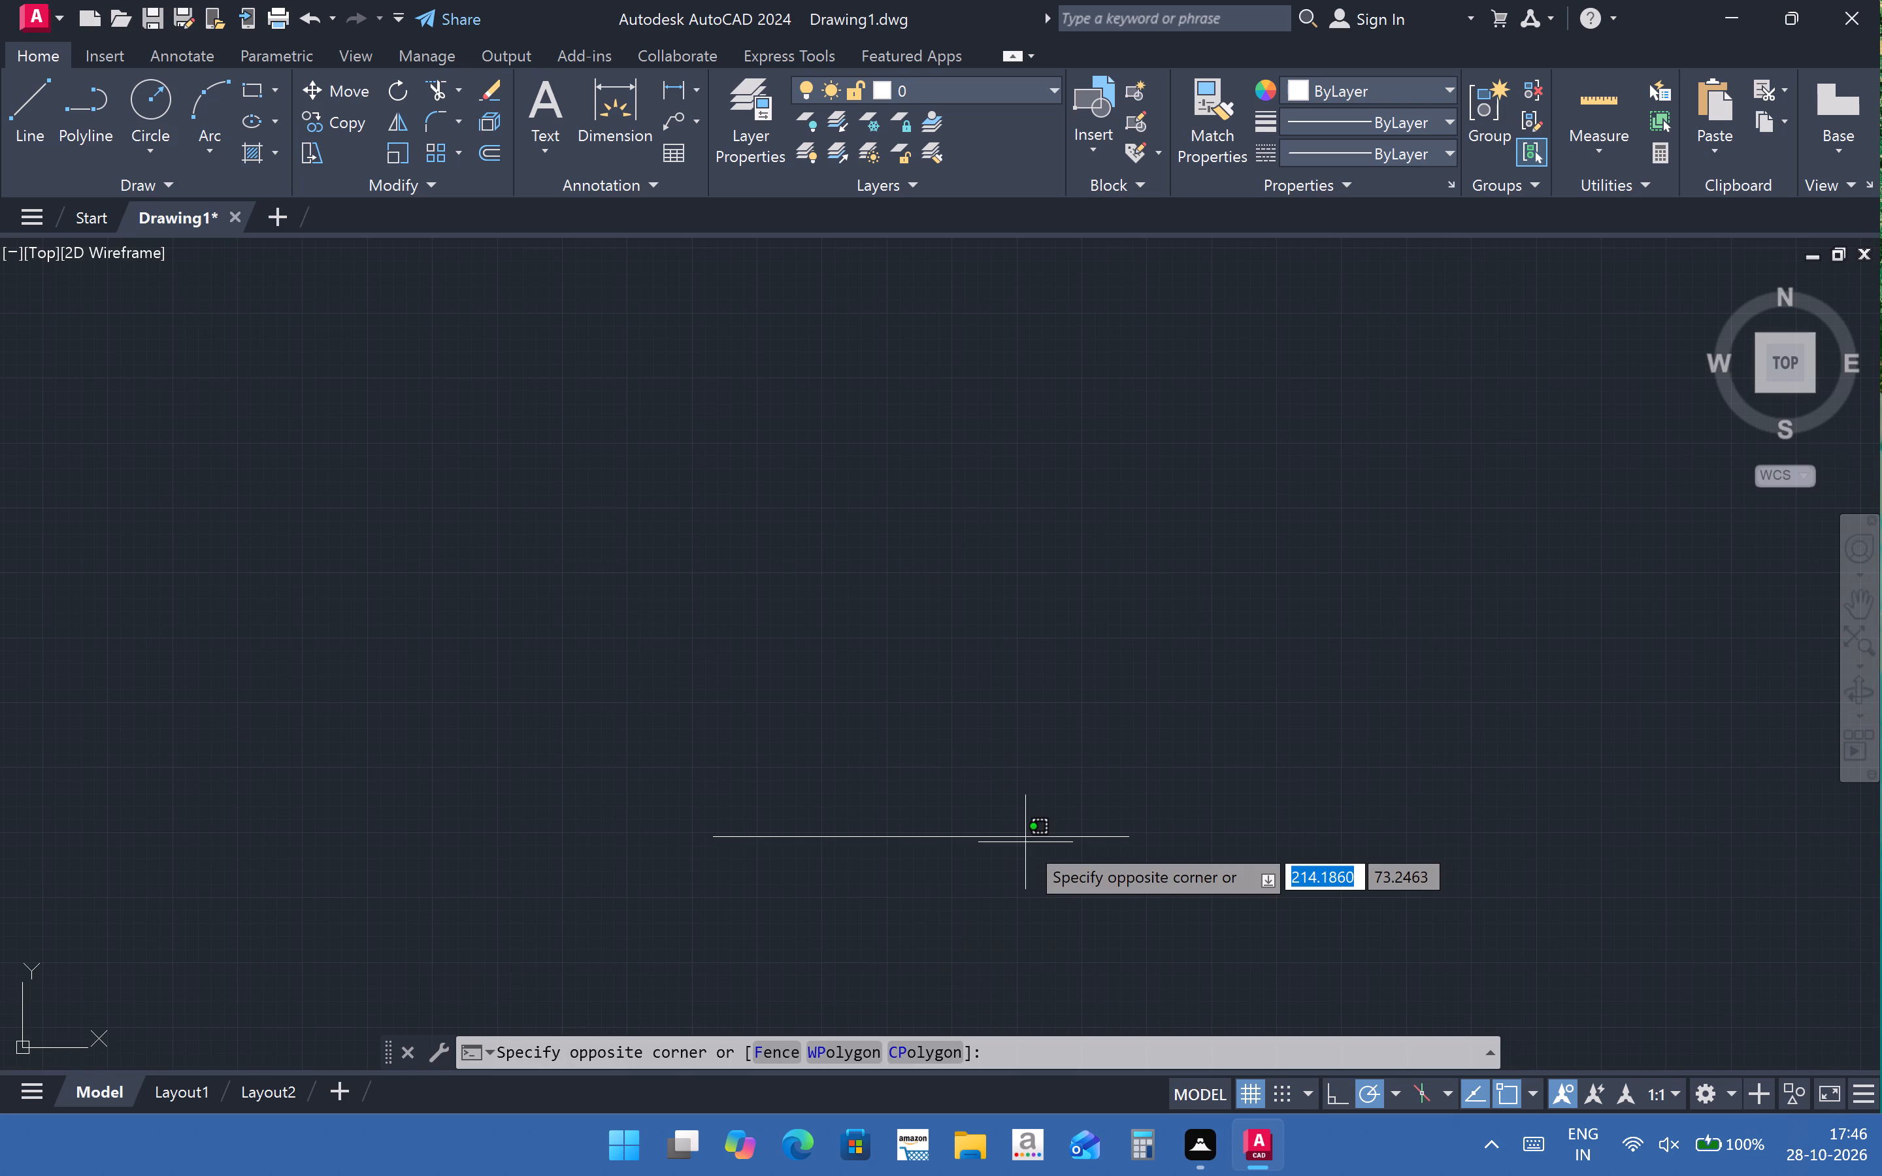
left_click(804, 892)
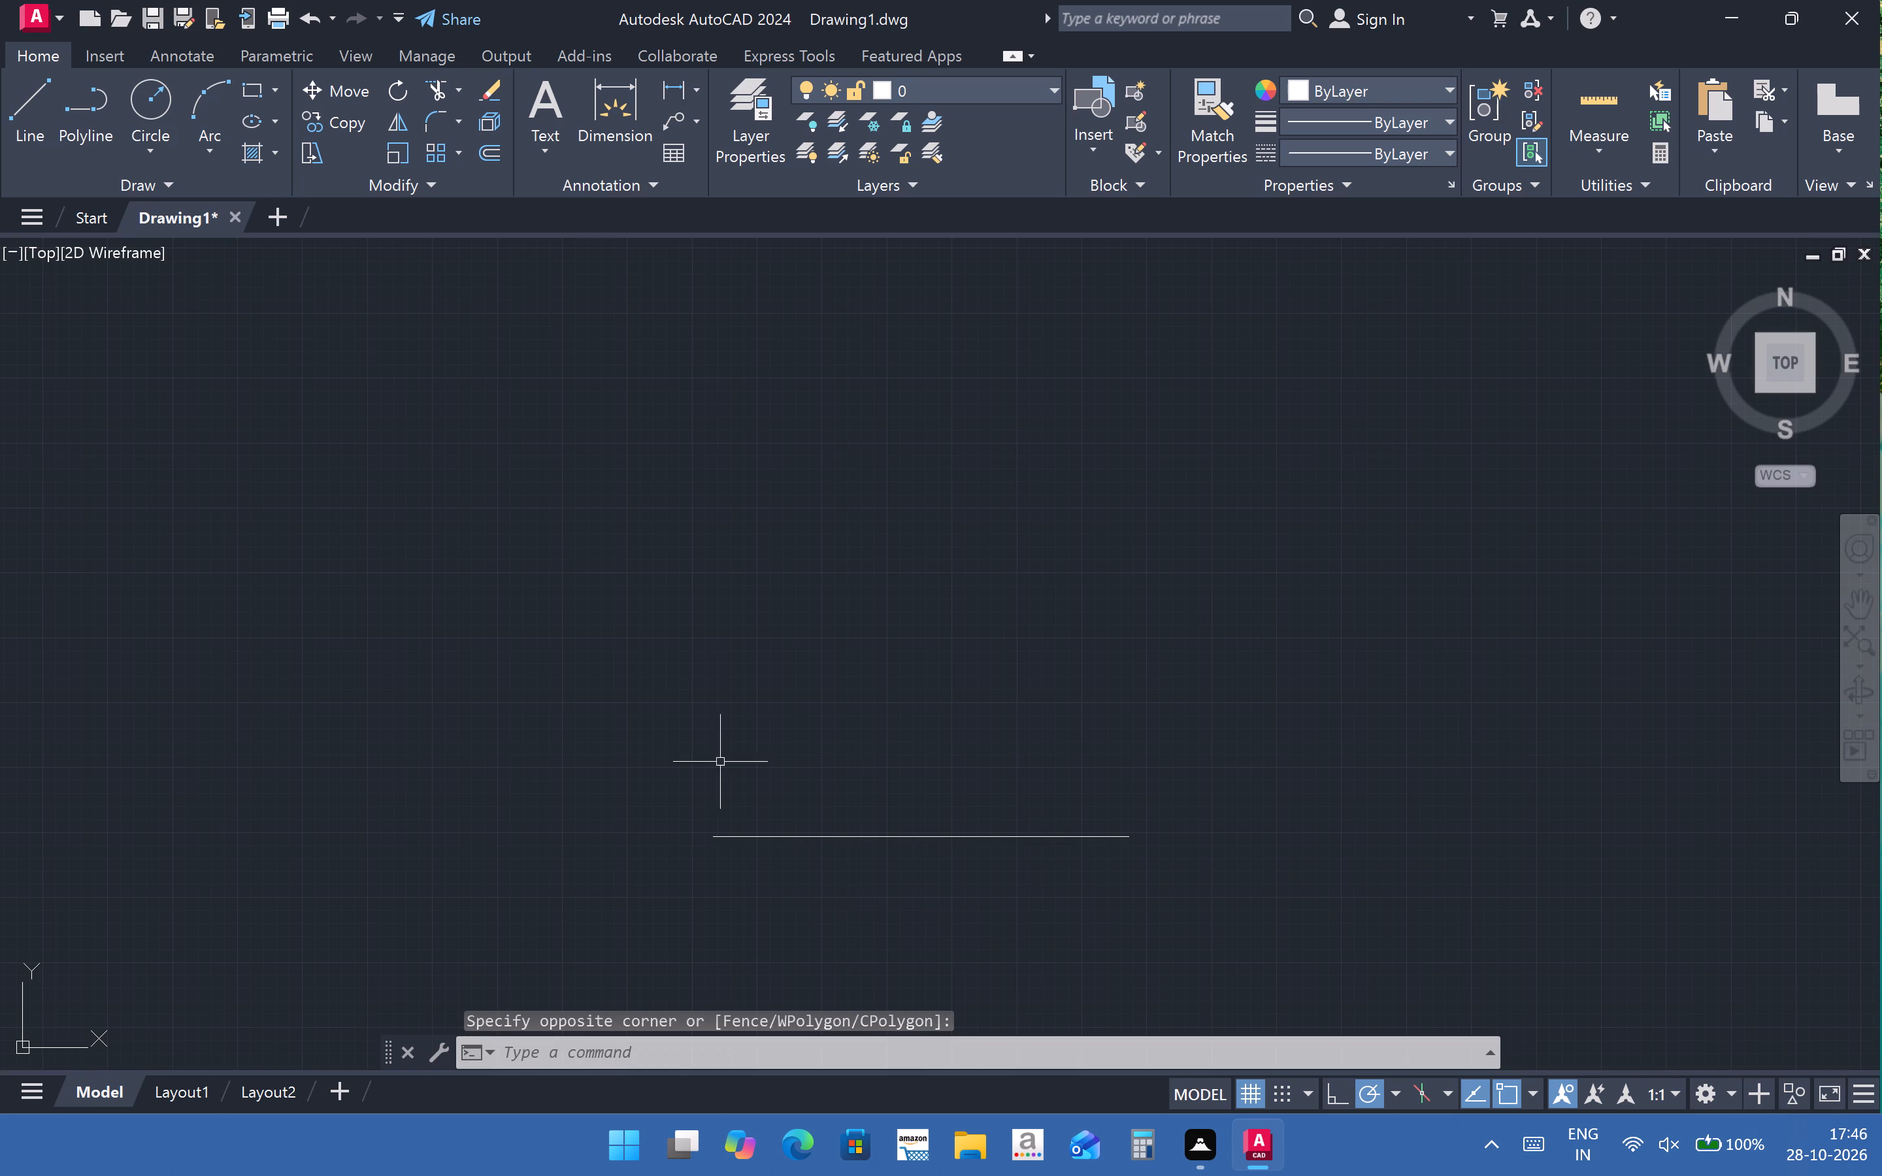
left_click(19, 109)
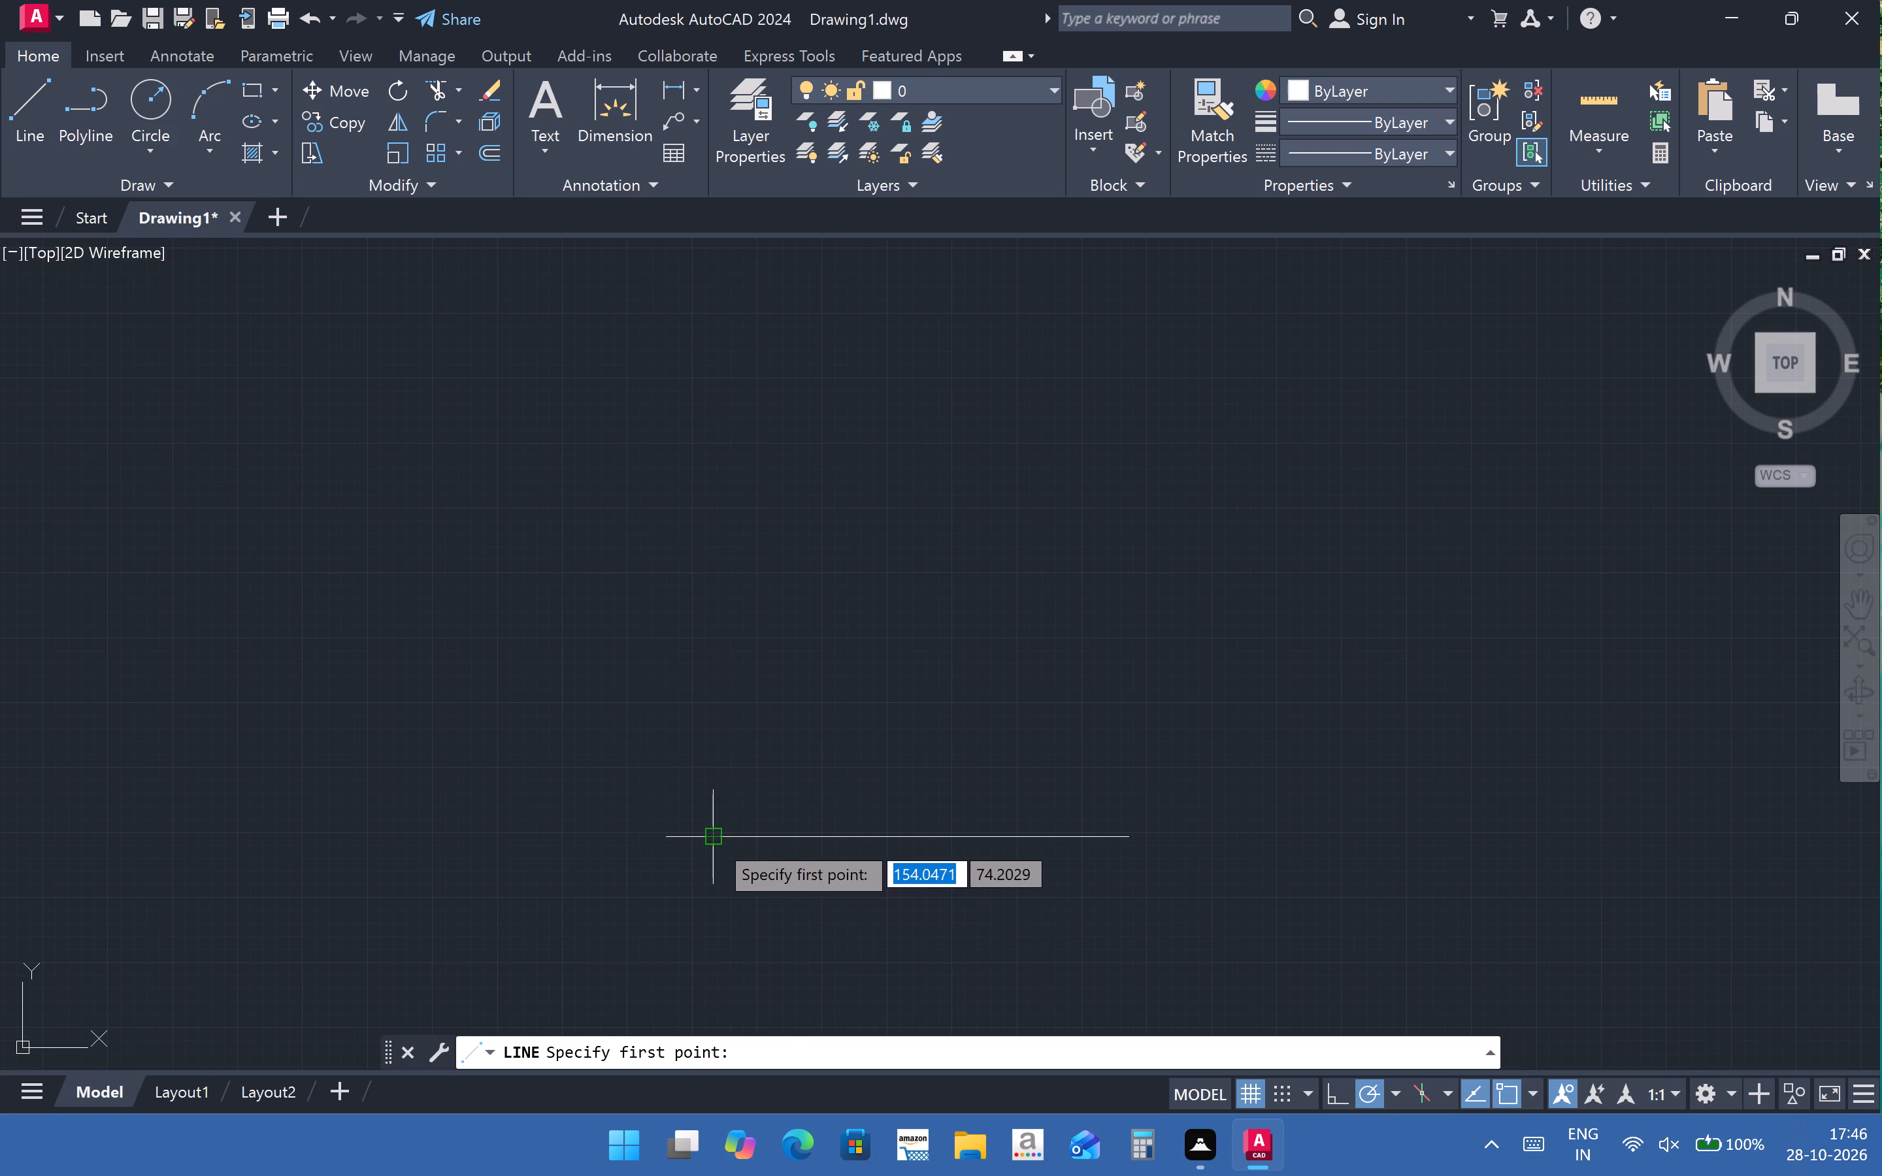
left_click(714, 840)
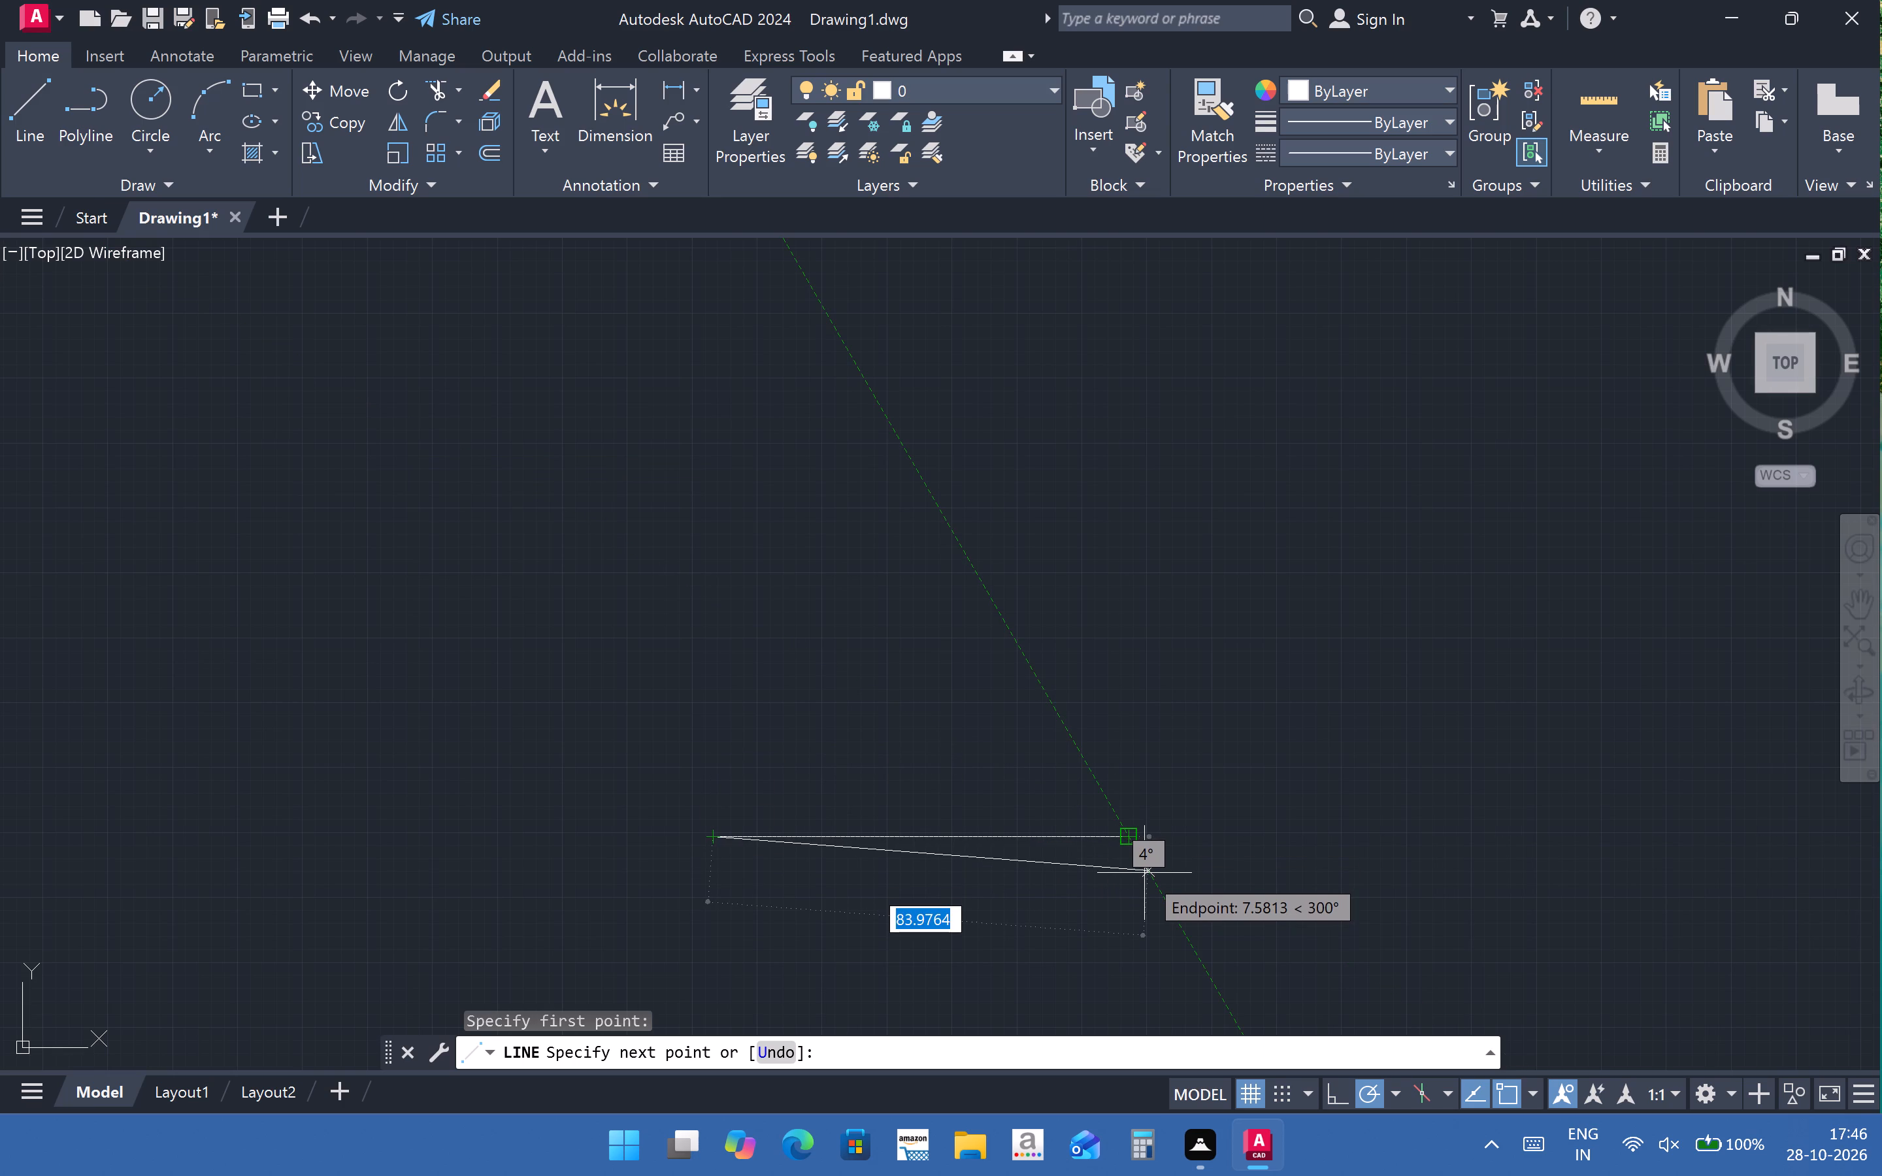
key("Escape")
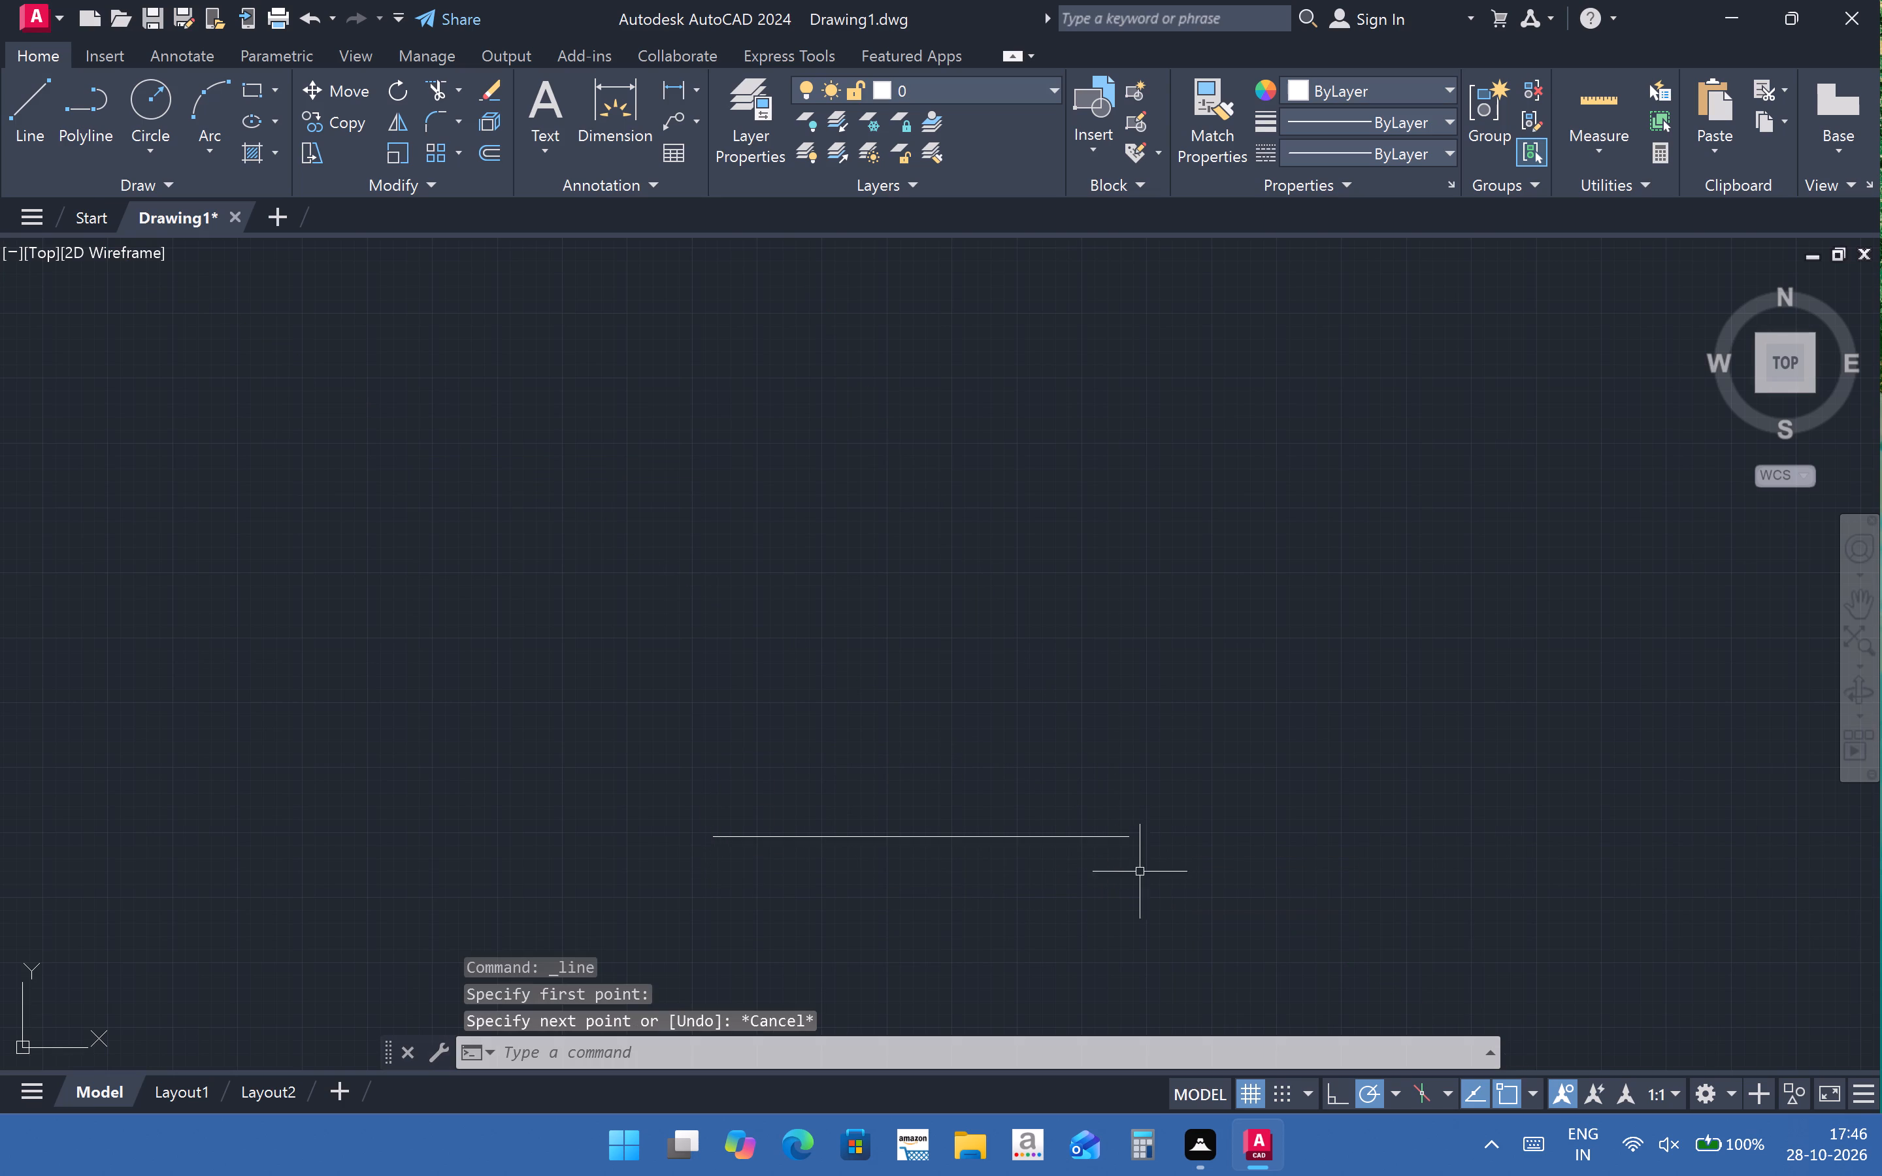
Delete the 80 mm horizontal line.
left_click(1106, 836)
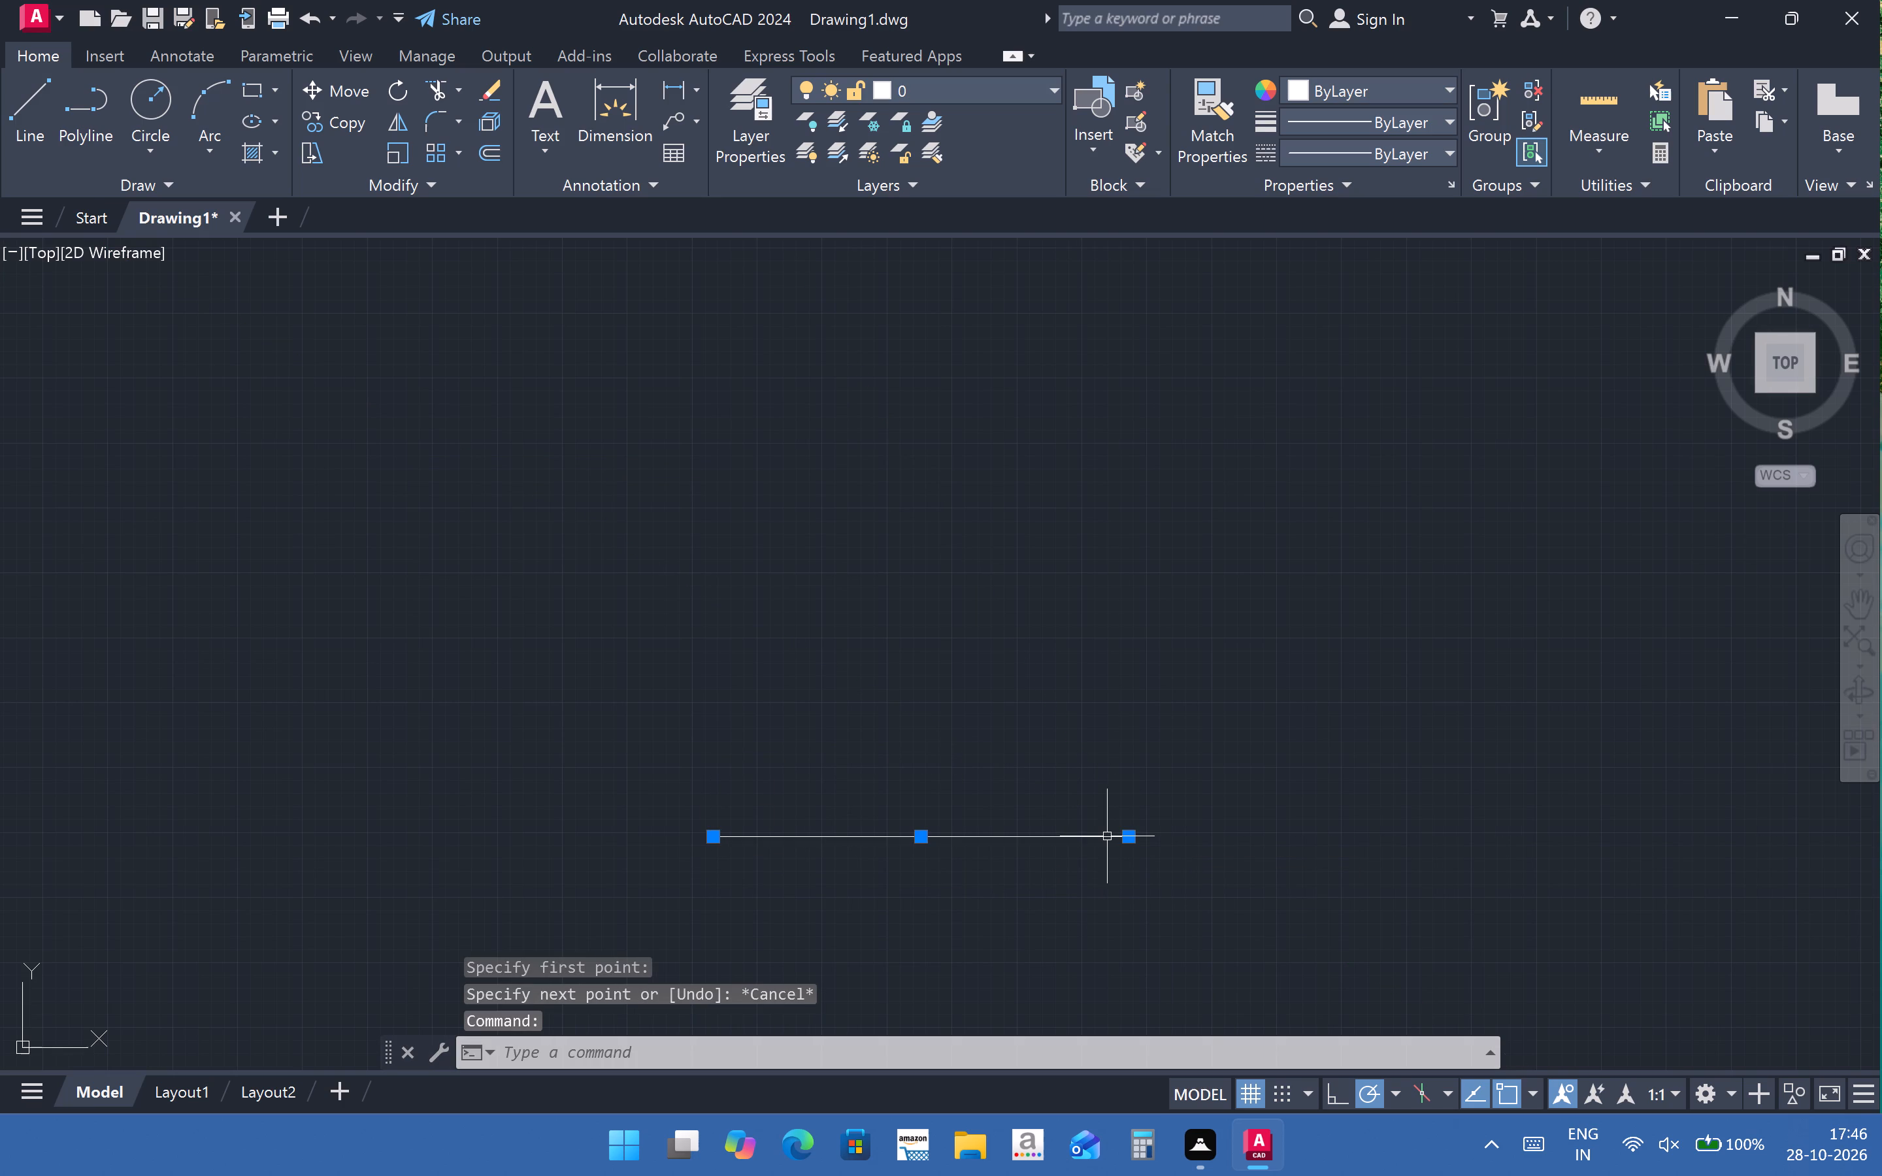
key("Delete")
Draw a horizontal base line 160 mm long.
left_click(15, 123)
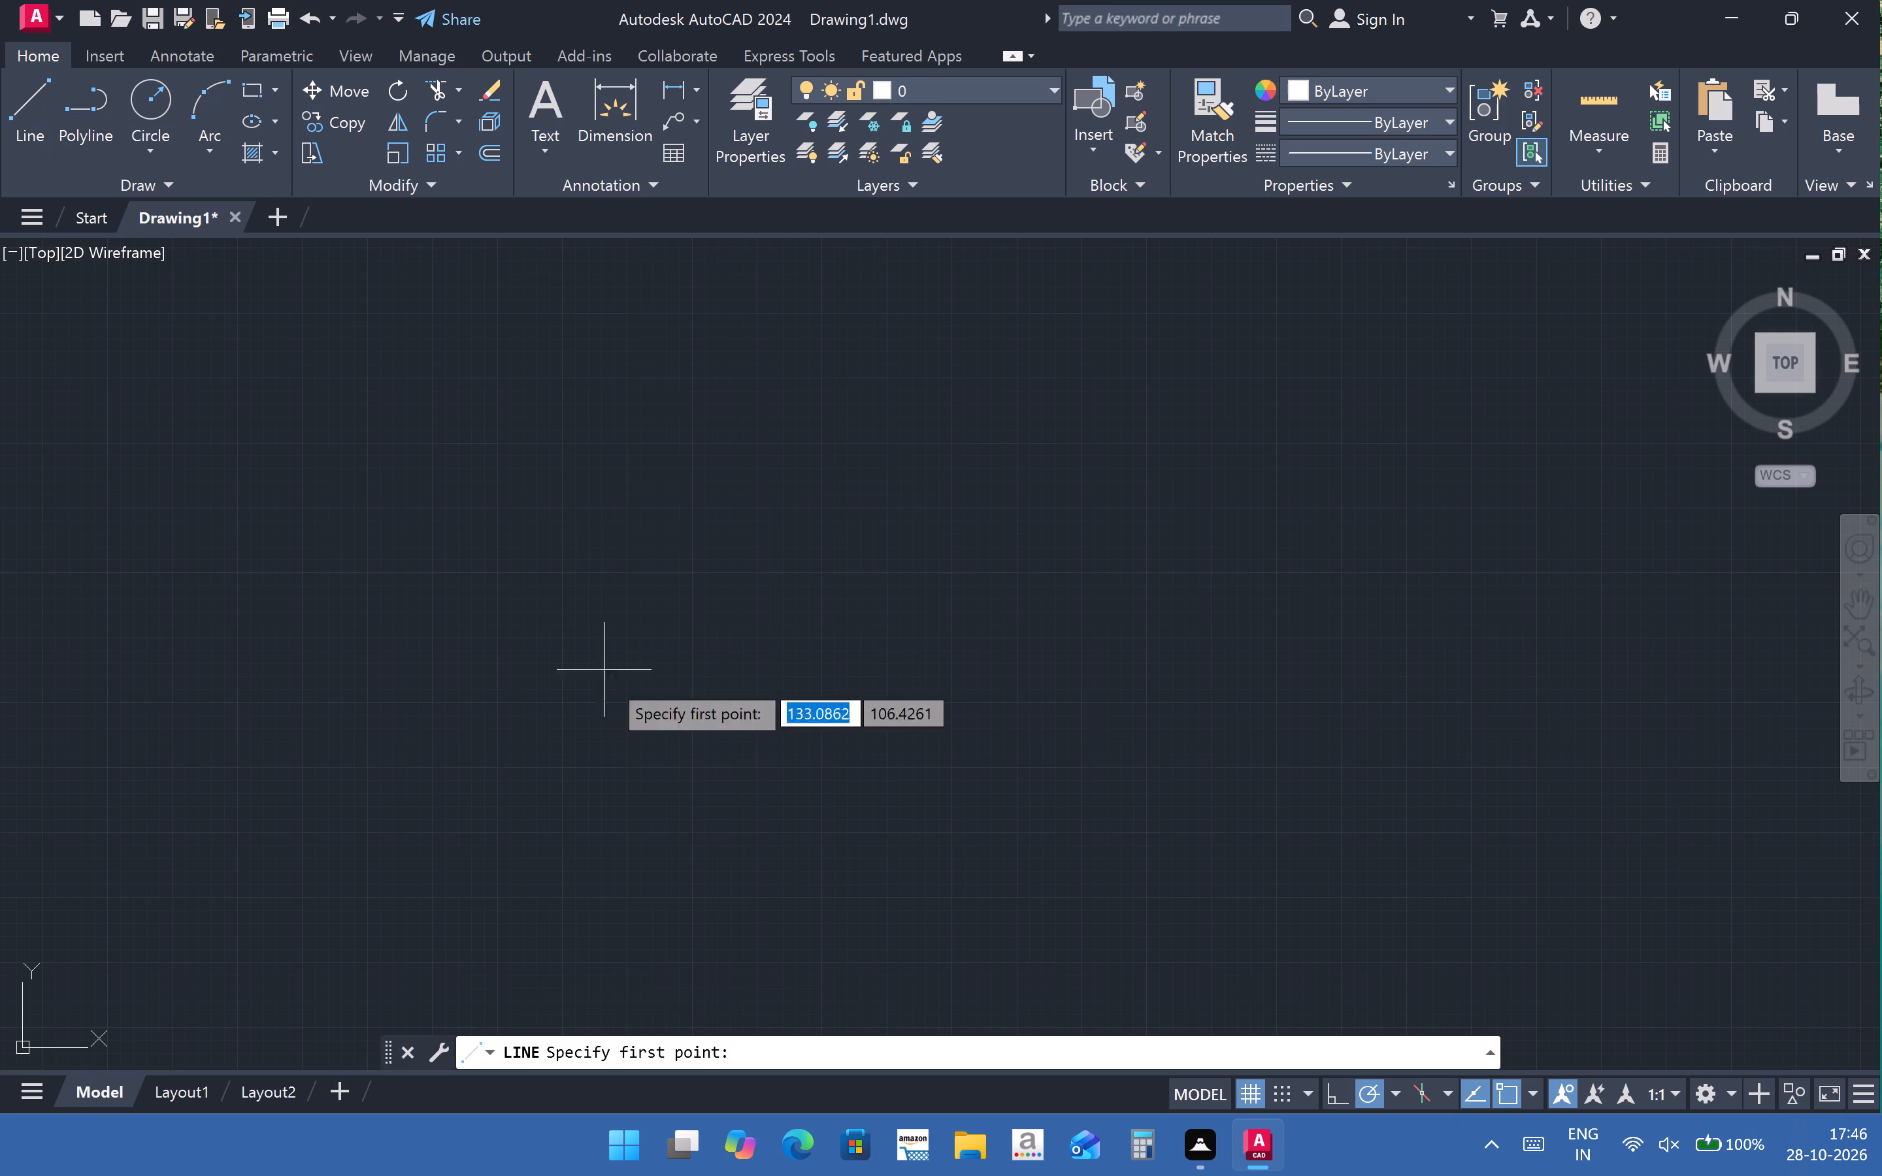
left_click(589, 802)
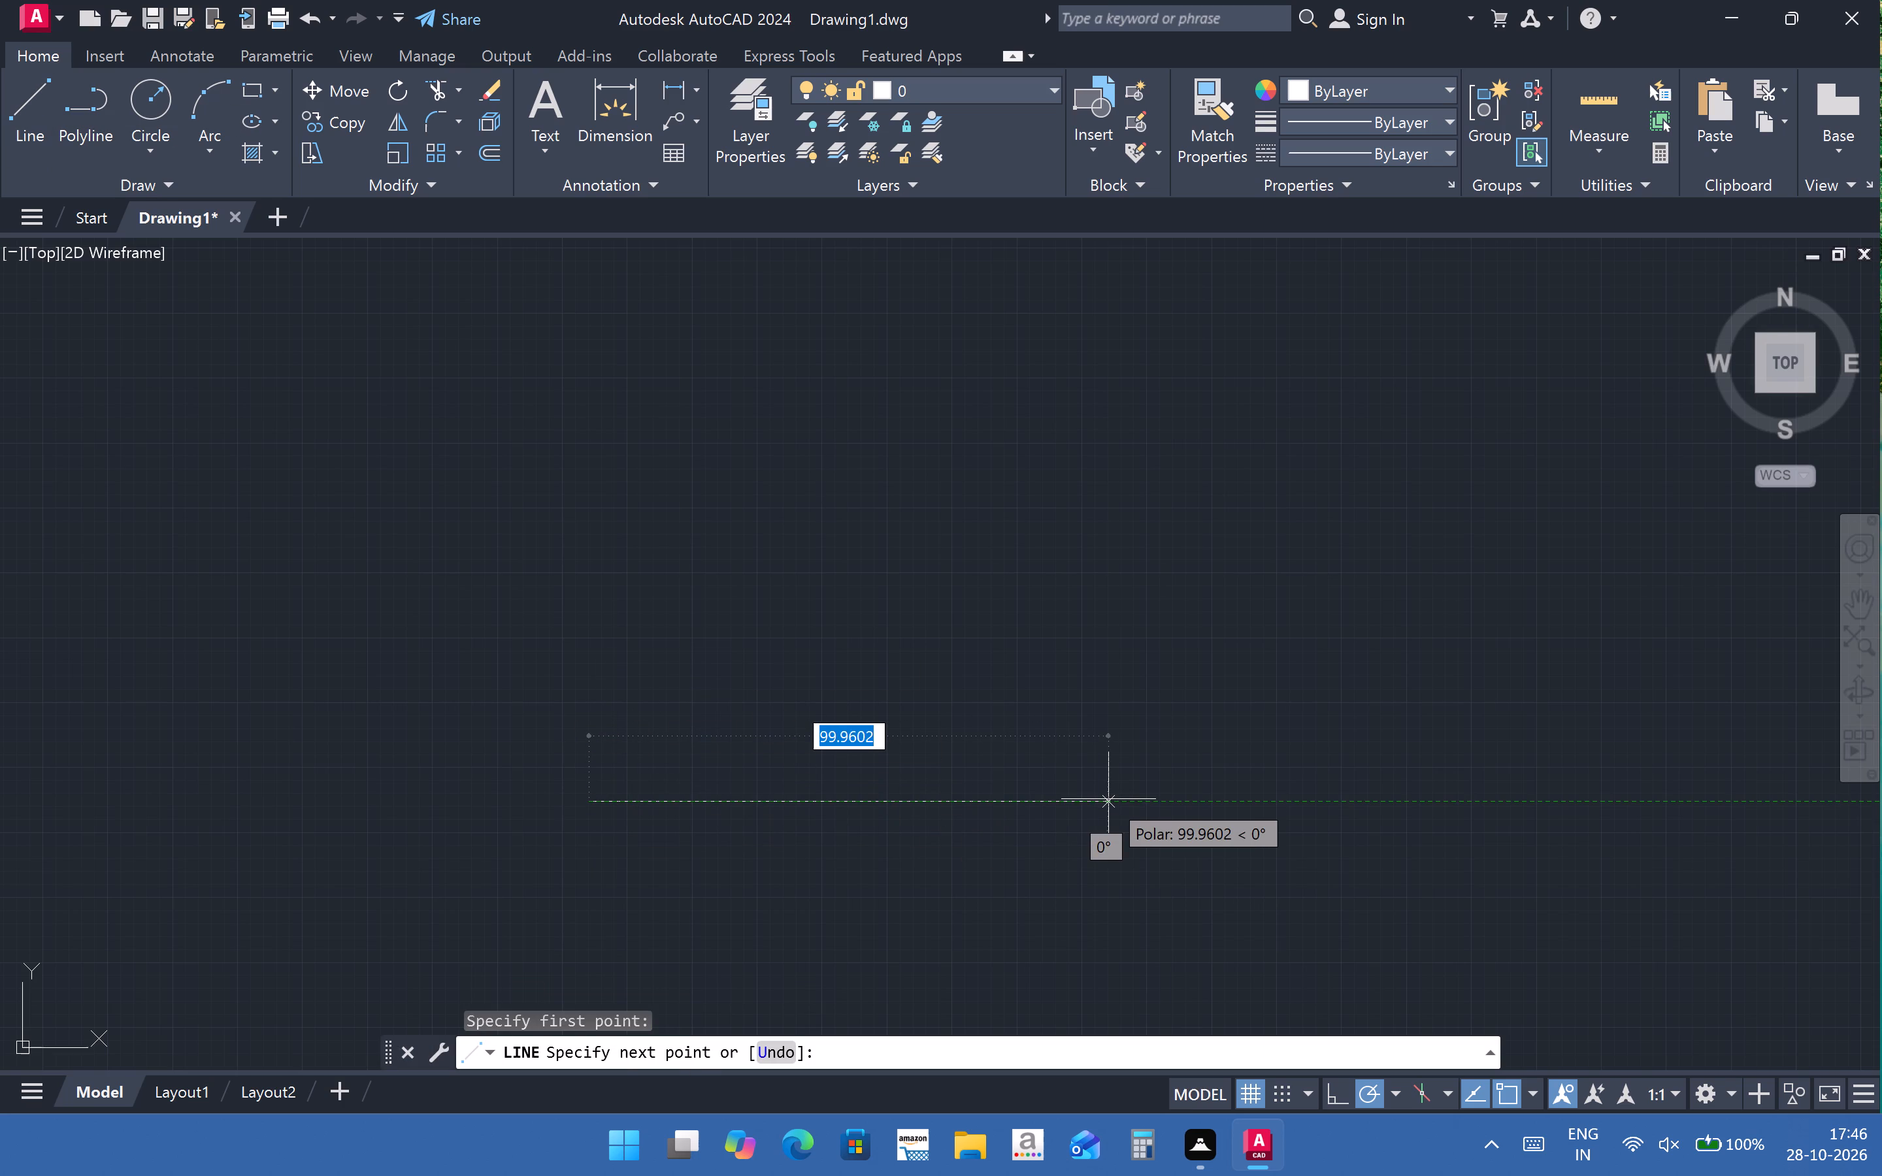
type("160")
key("Return")
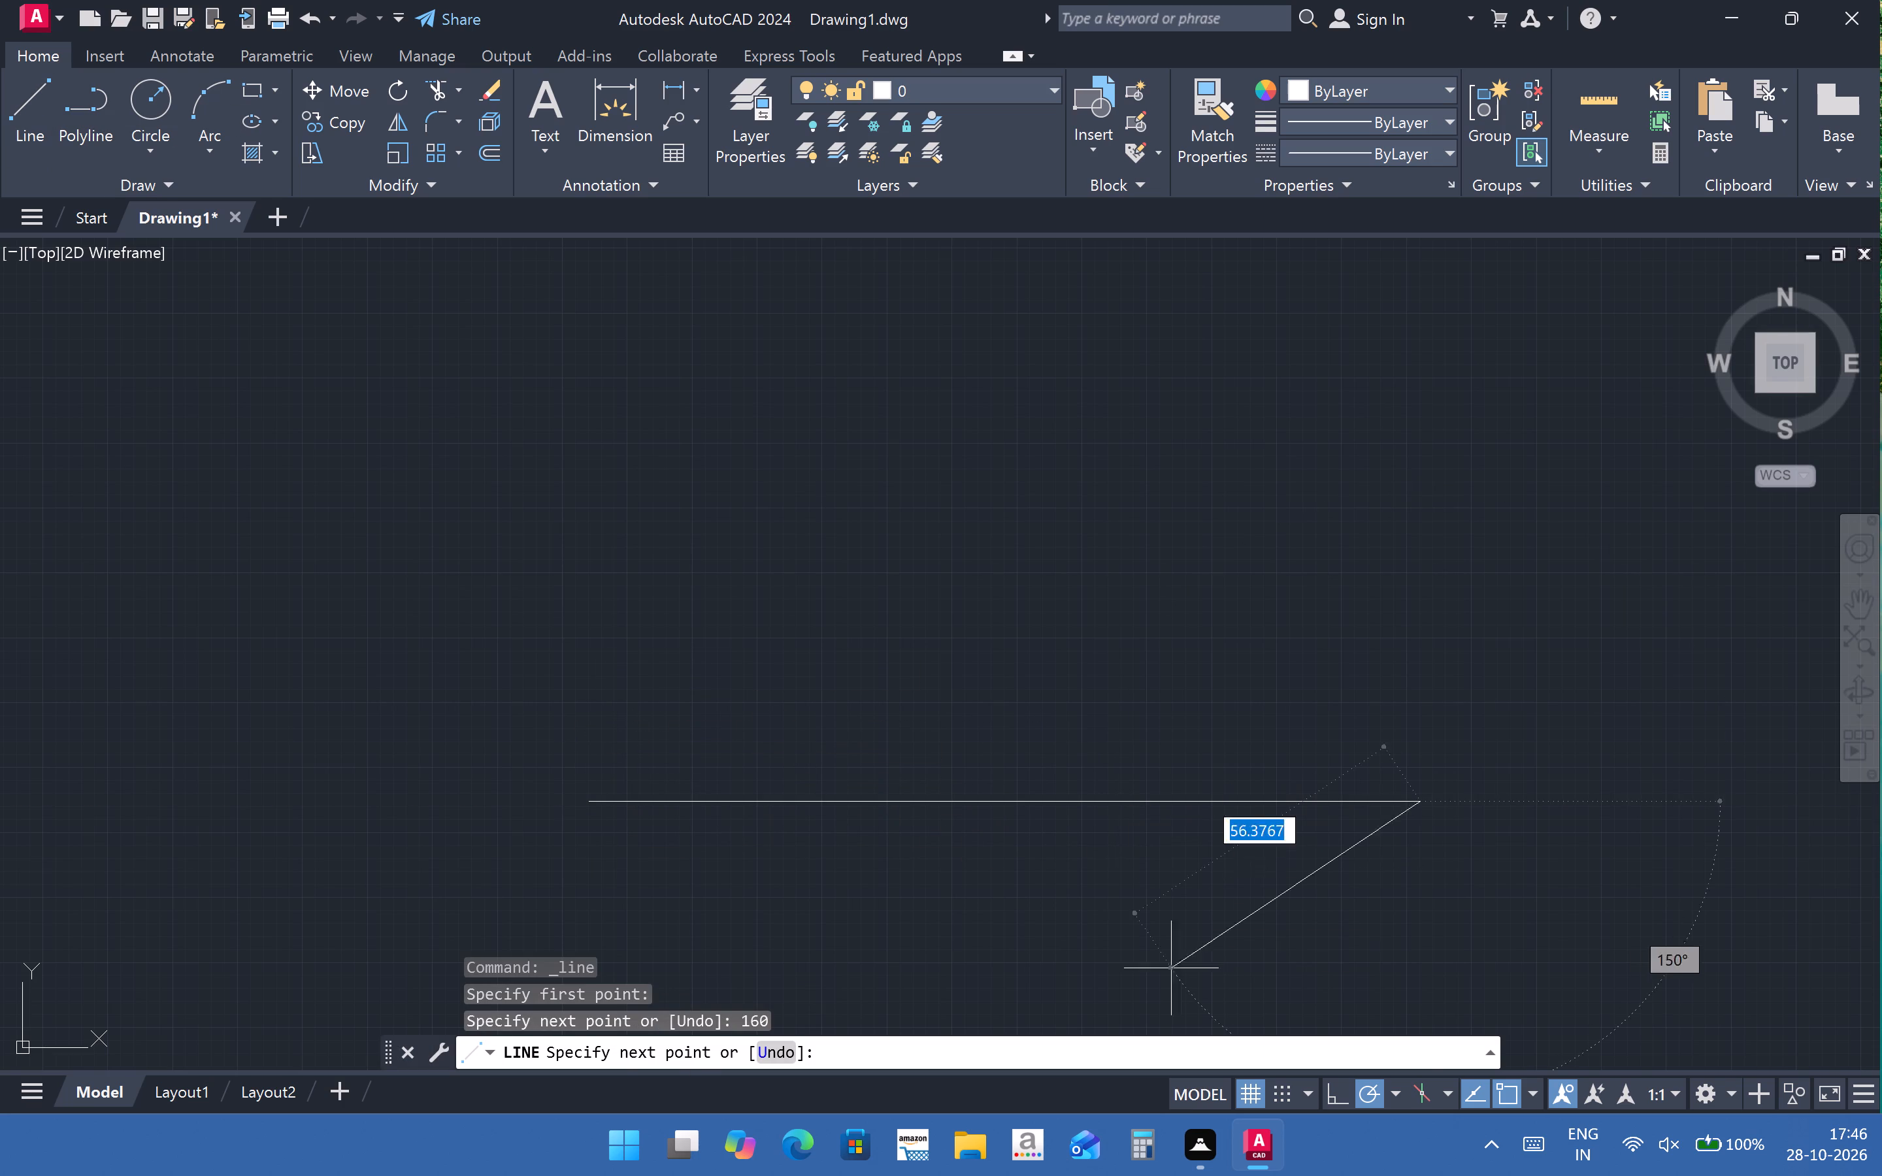
key("Escape")
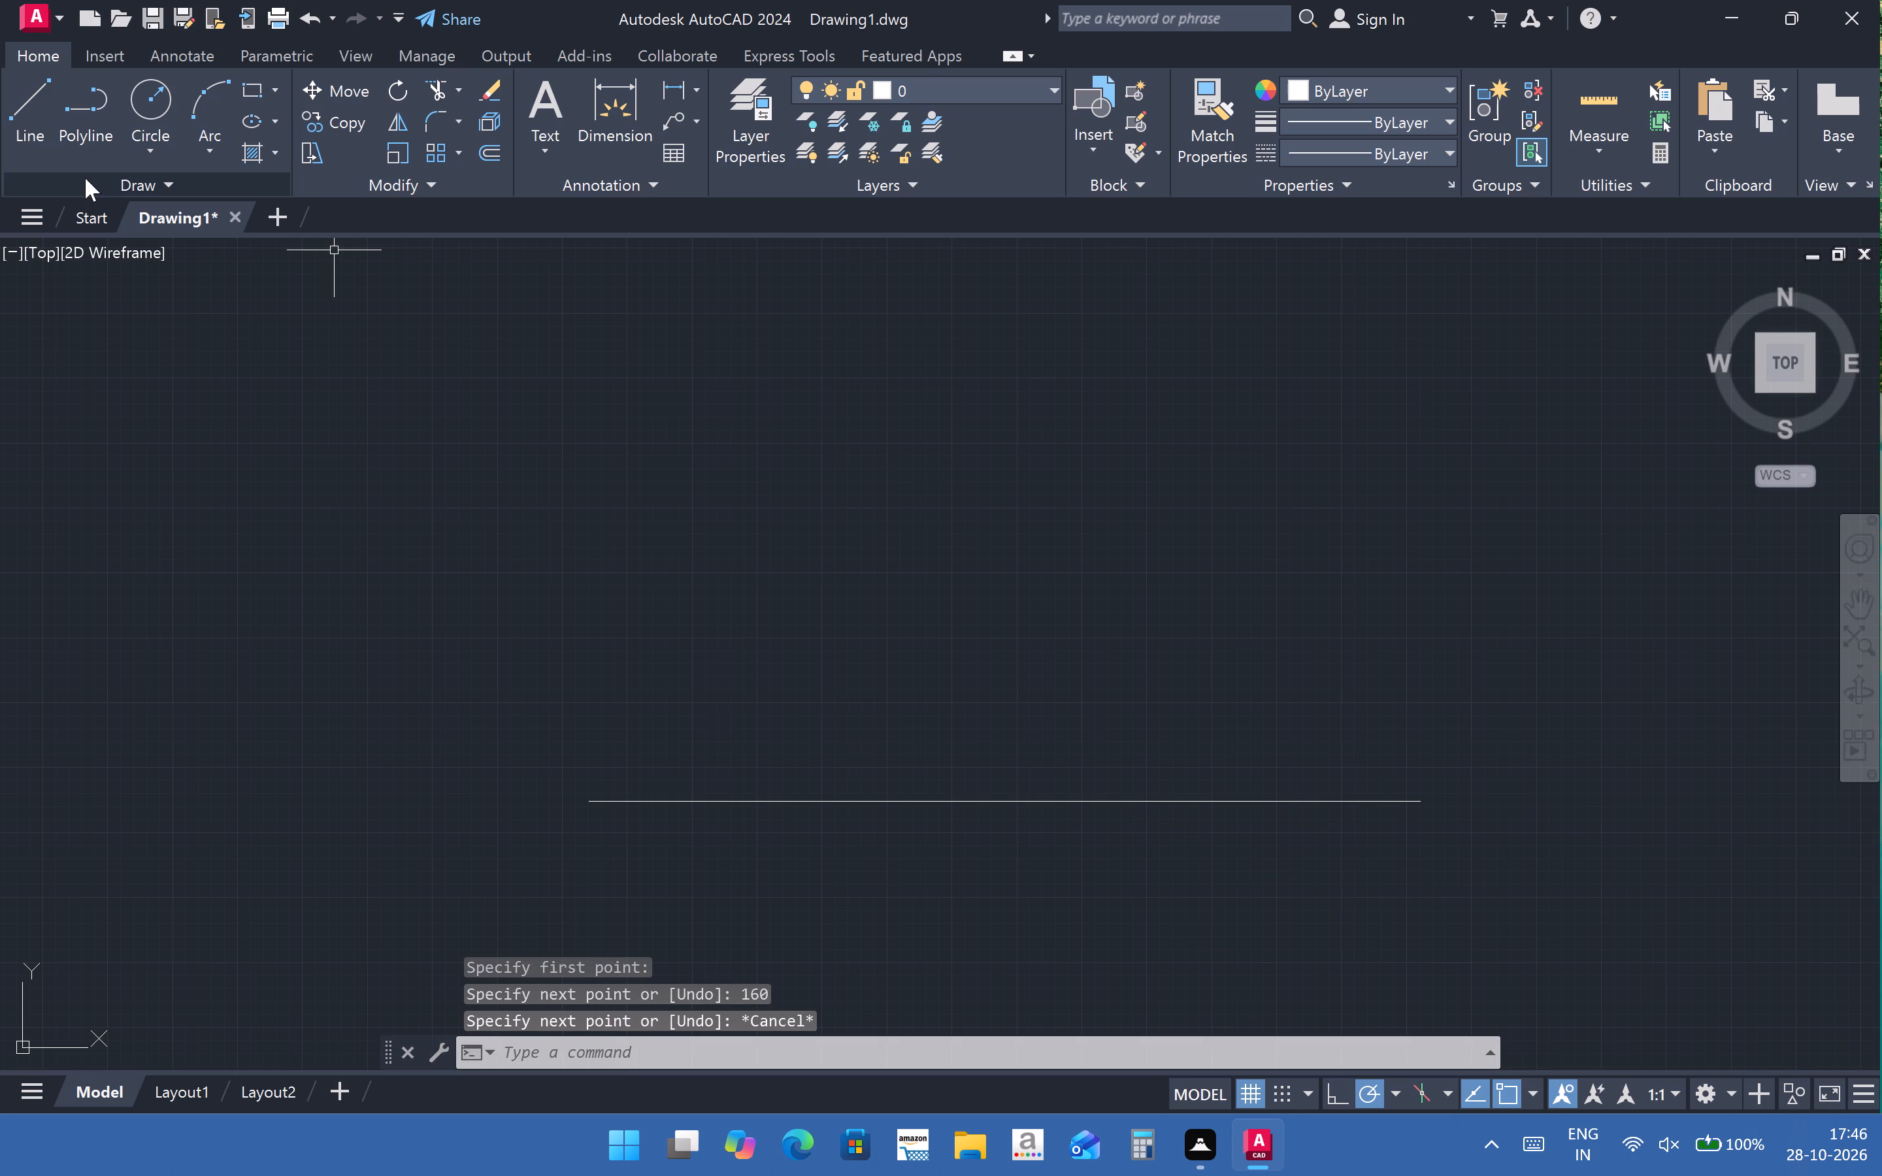
Complete a rectangle on the base line with a 15 mm left side, a top edge about 160 mm long and a right side.
left_click(45, 114)
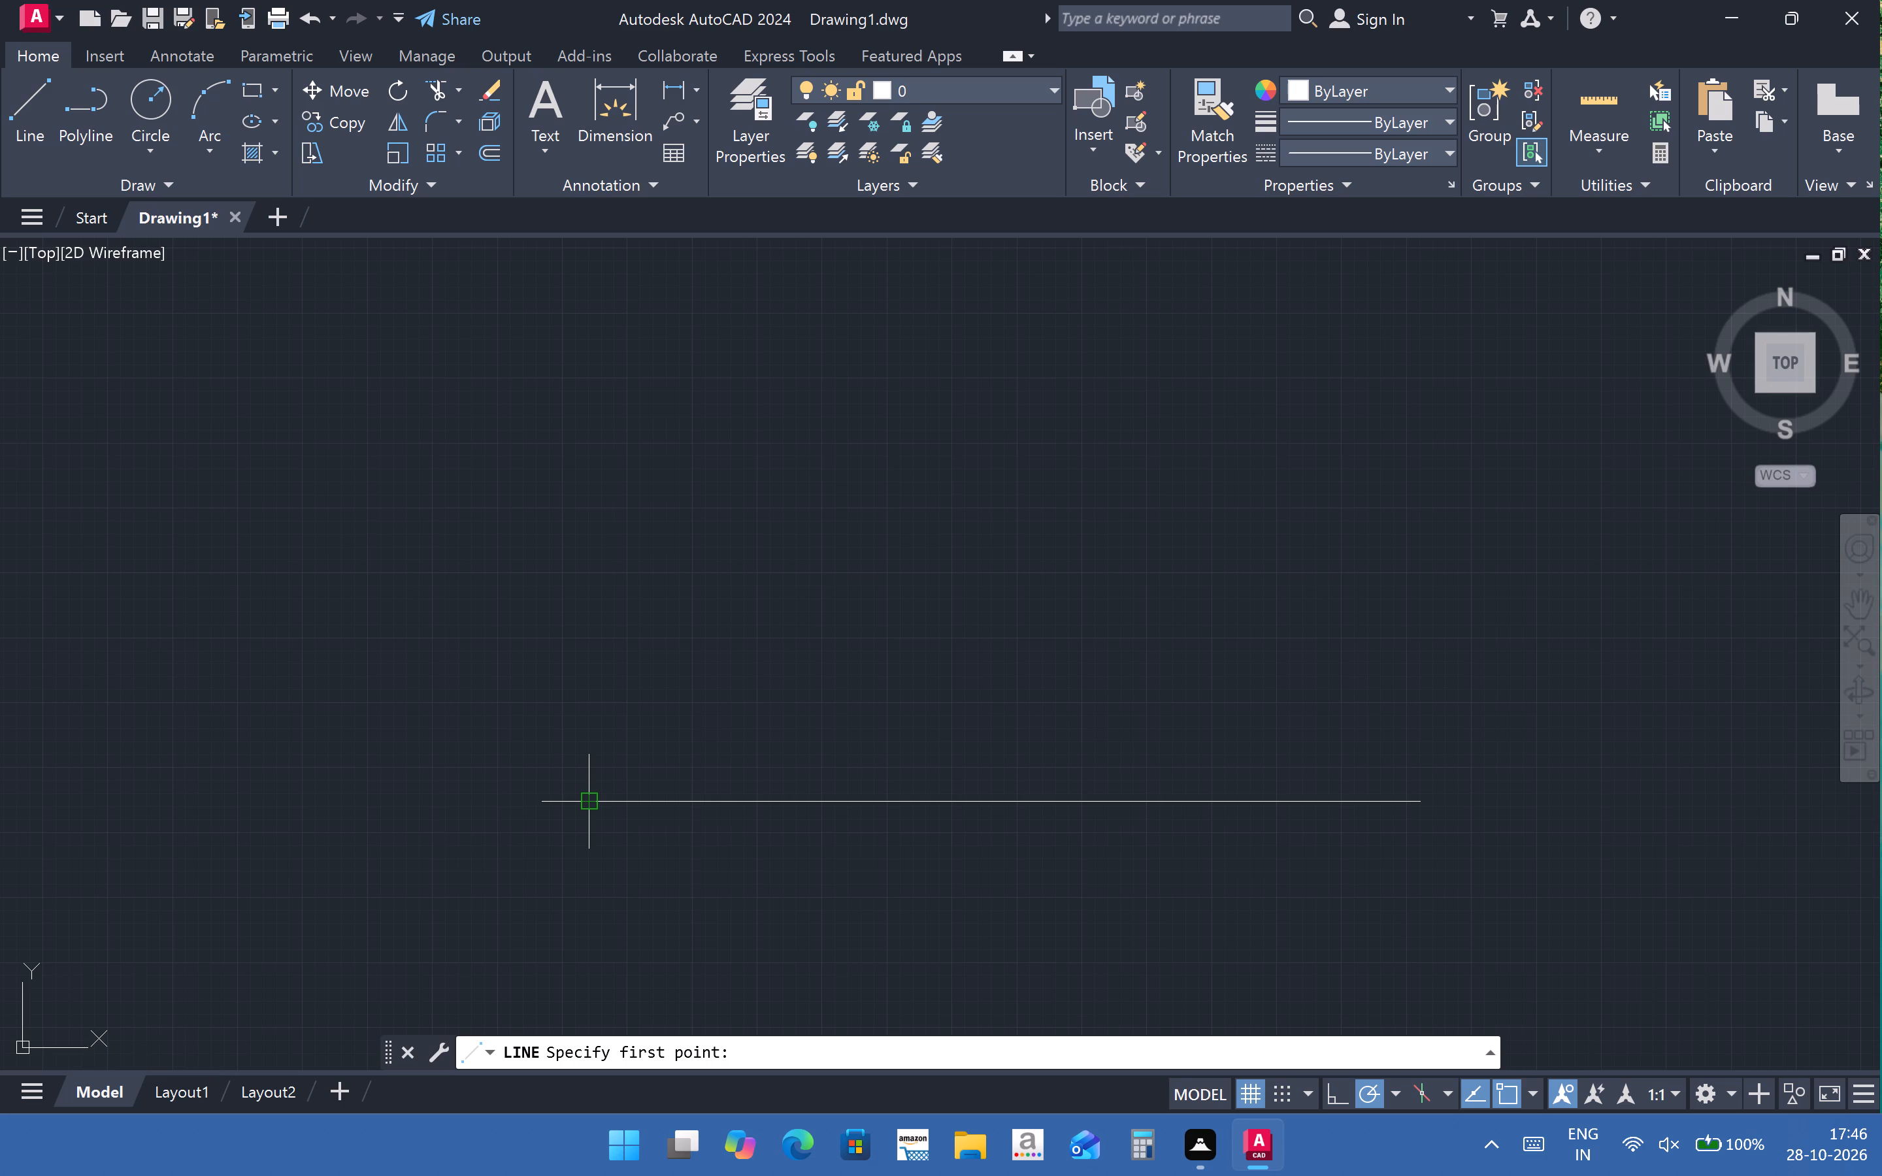
left_click(591, 804)
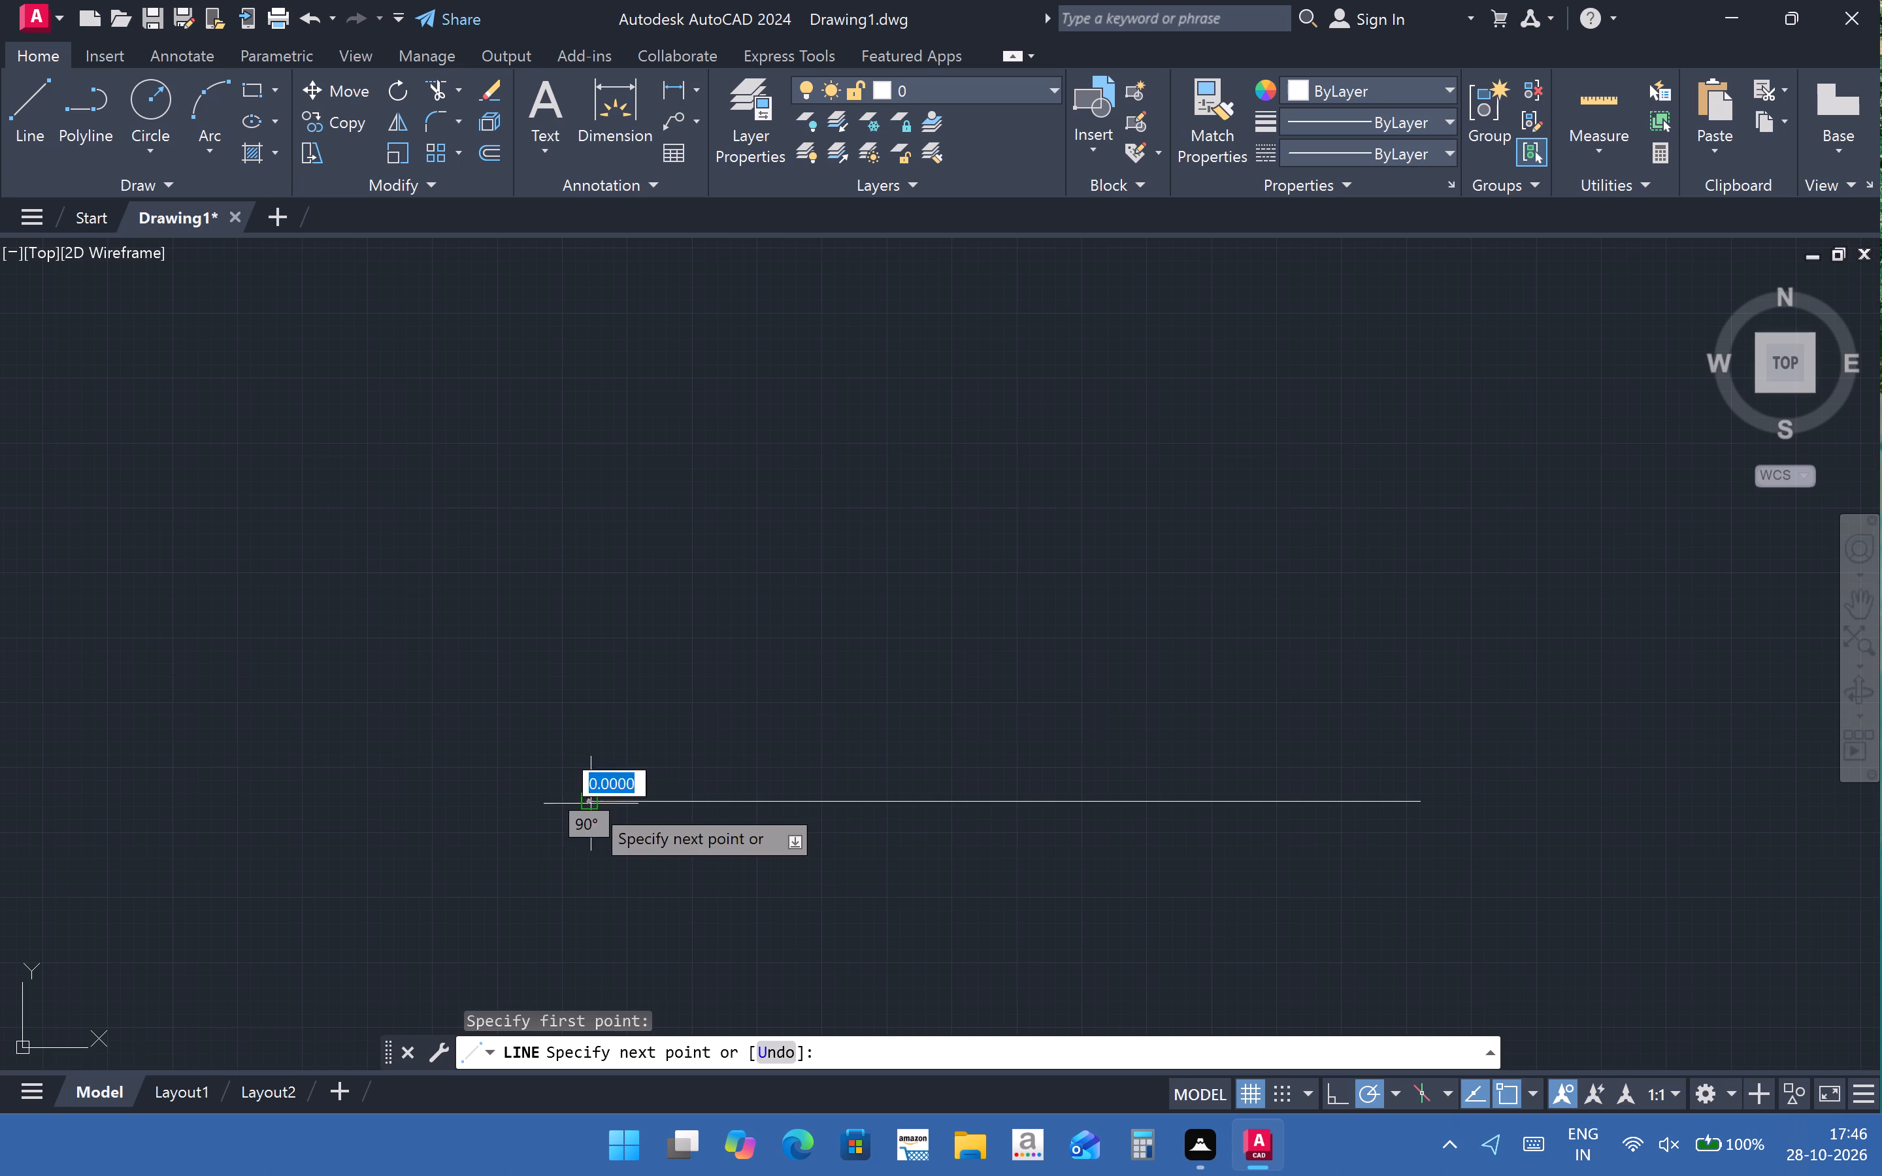
type("15")
key("Return")
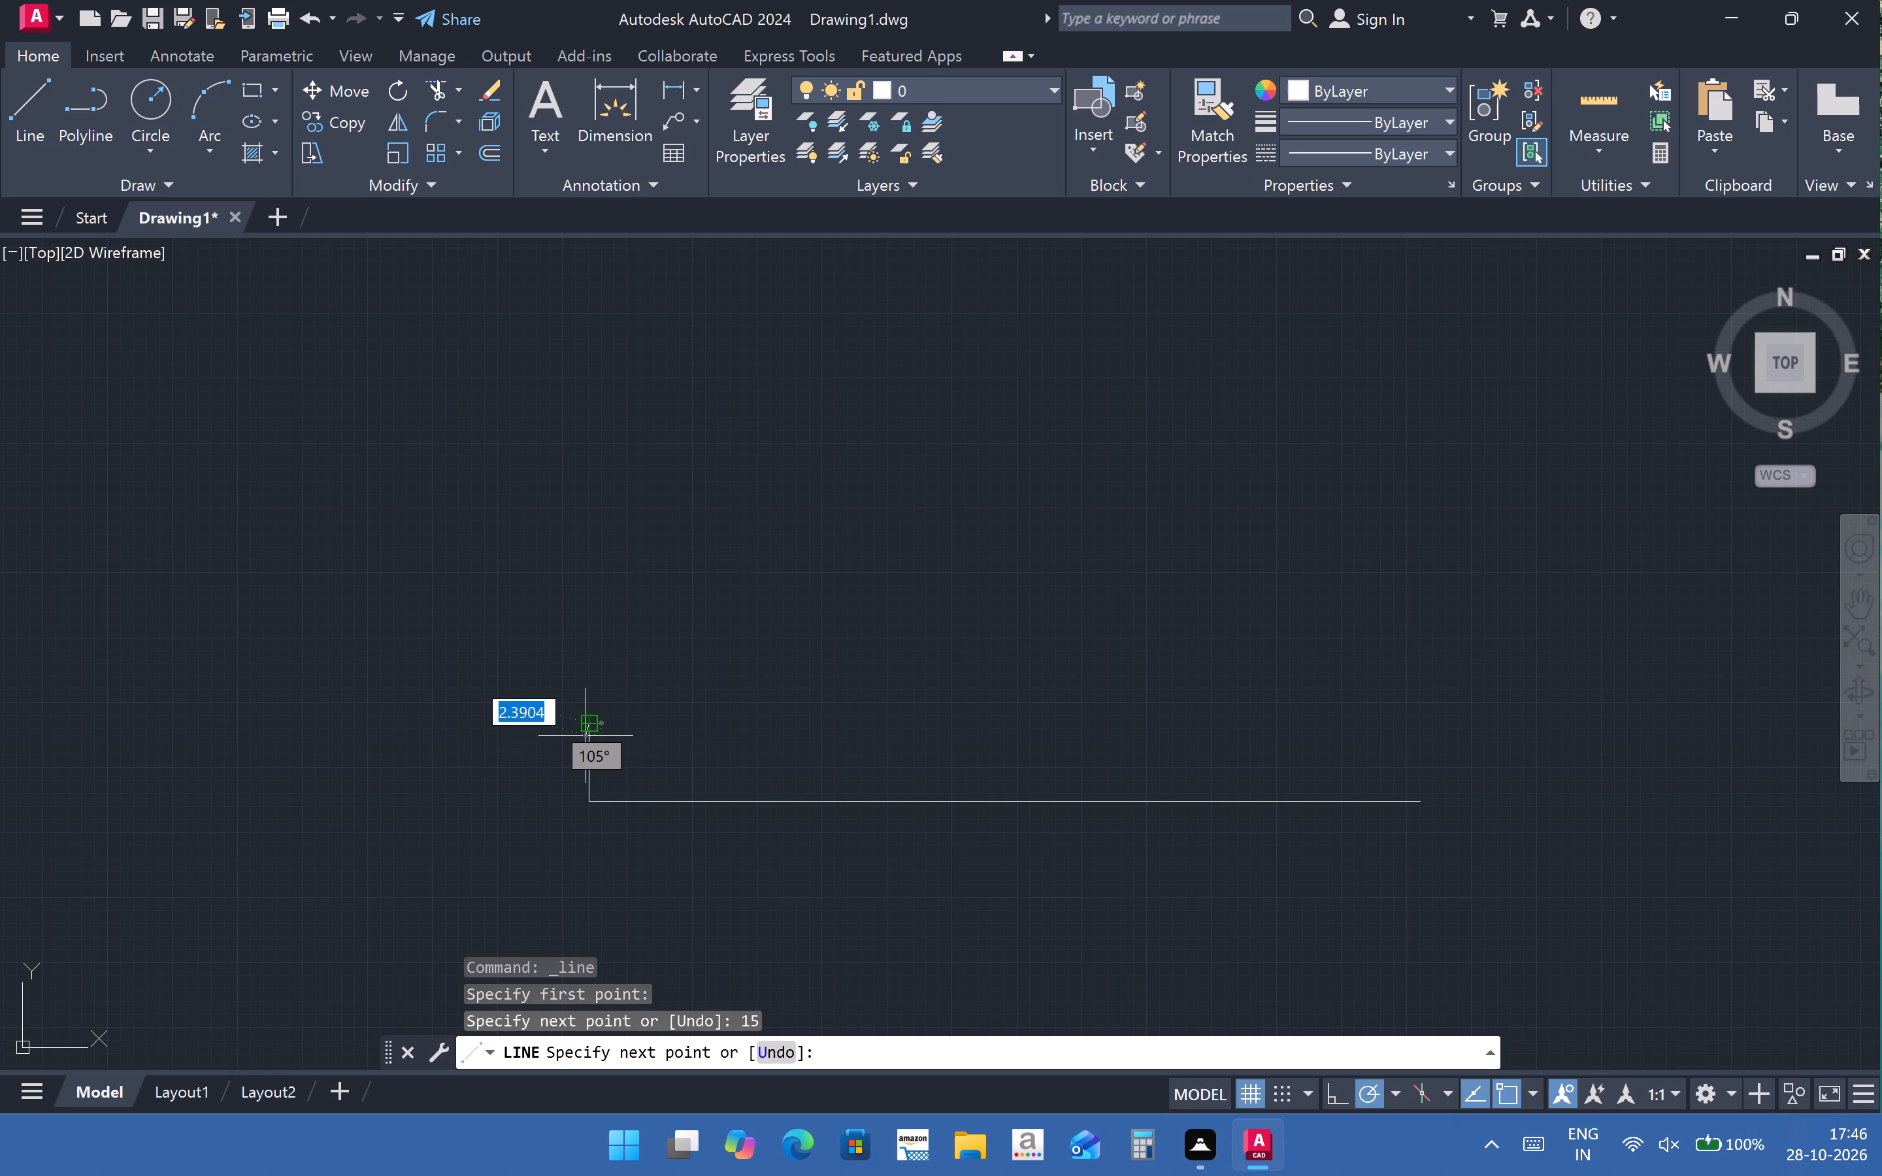
left_click(1419, 729)
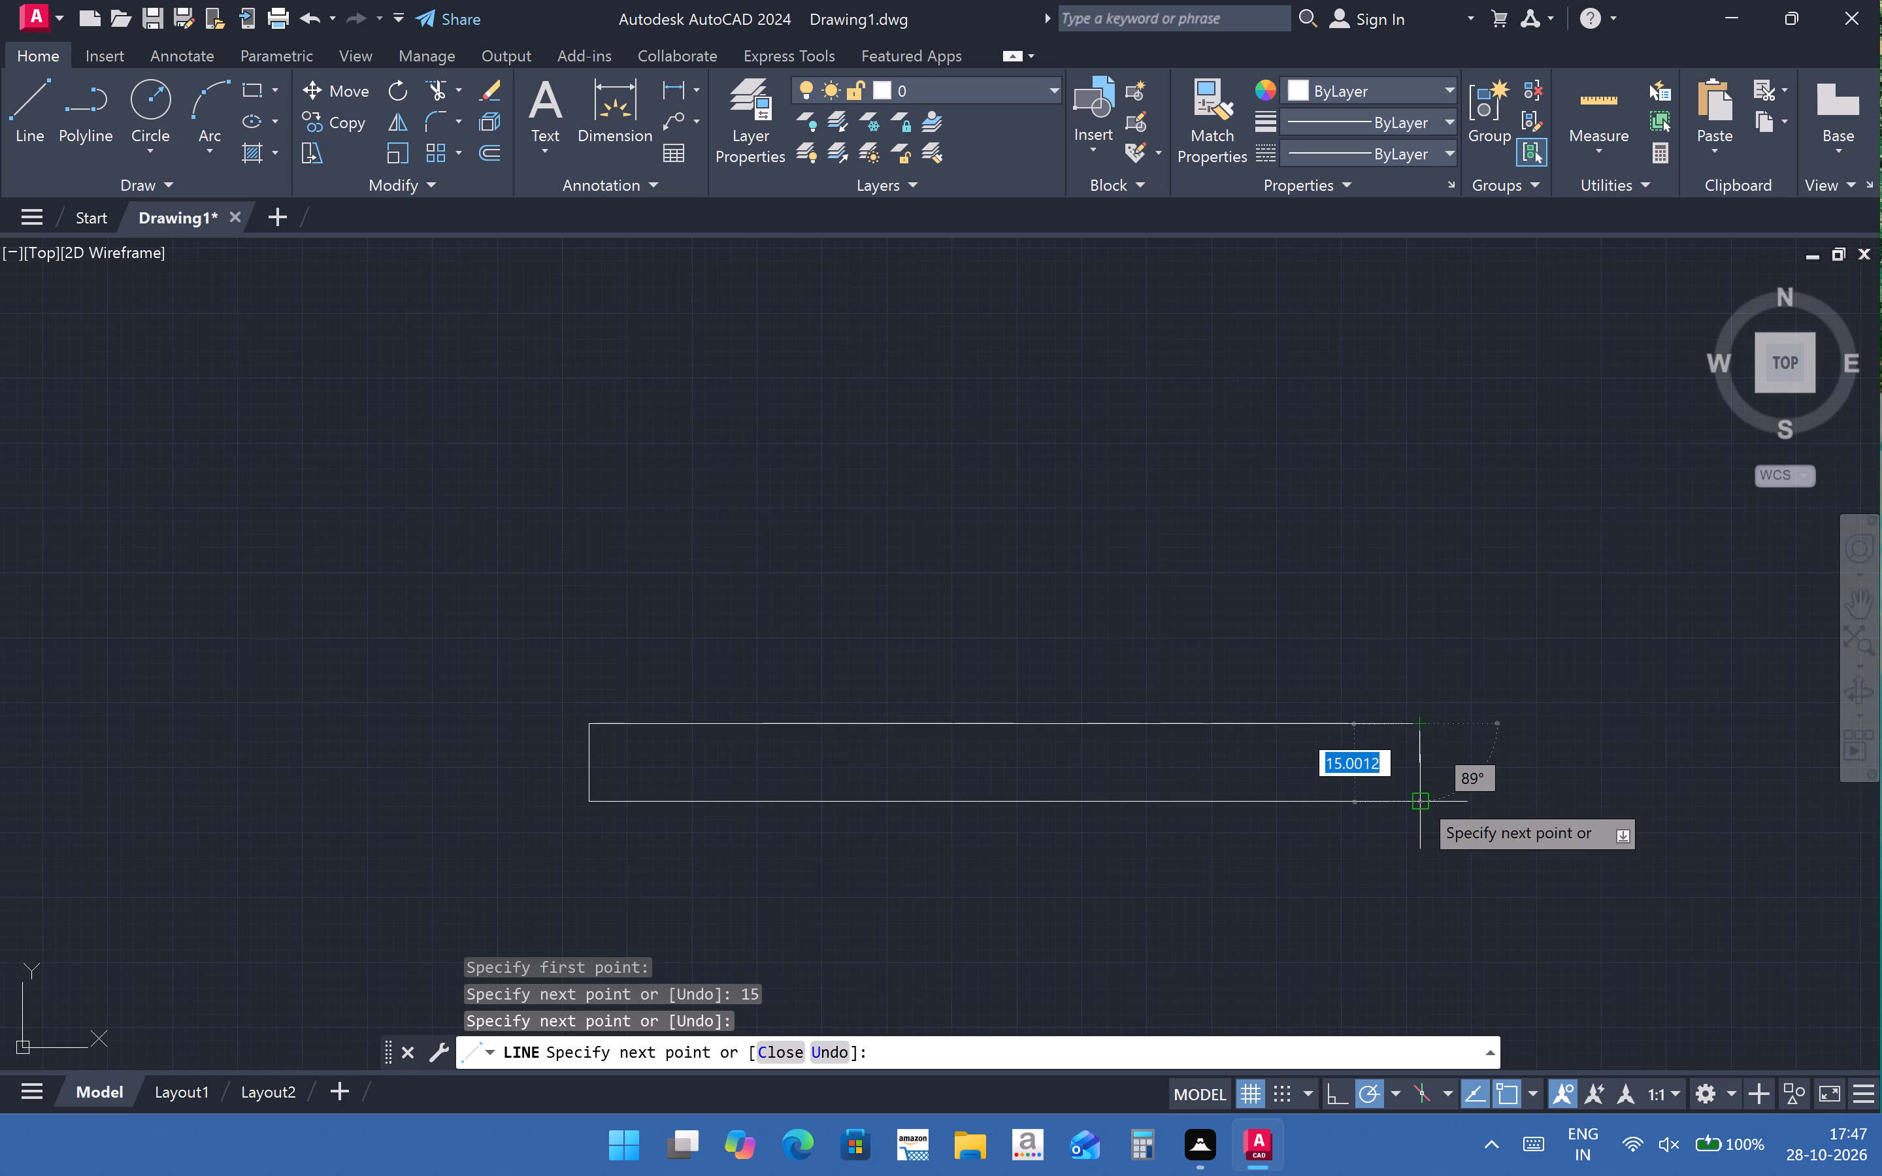
left_click(1411, 796)
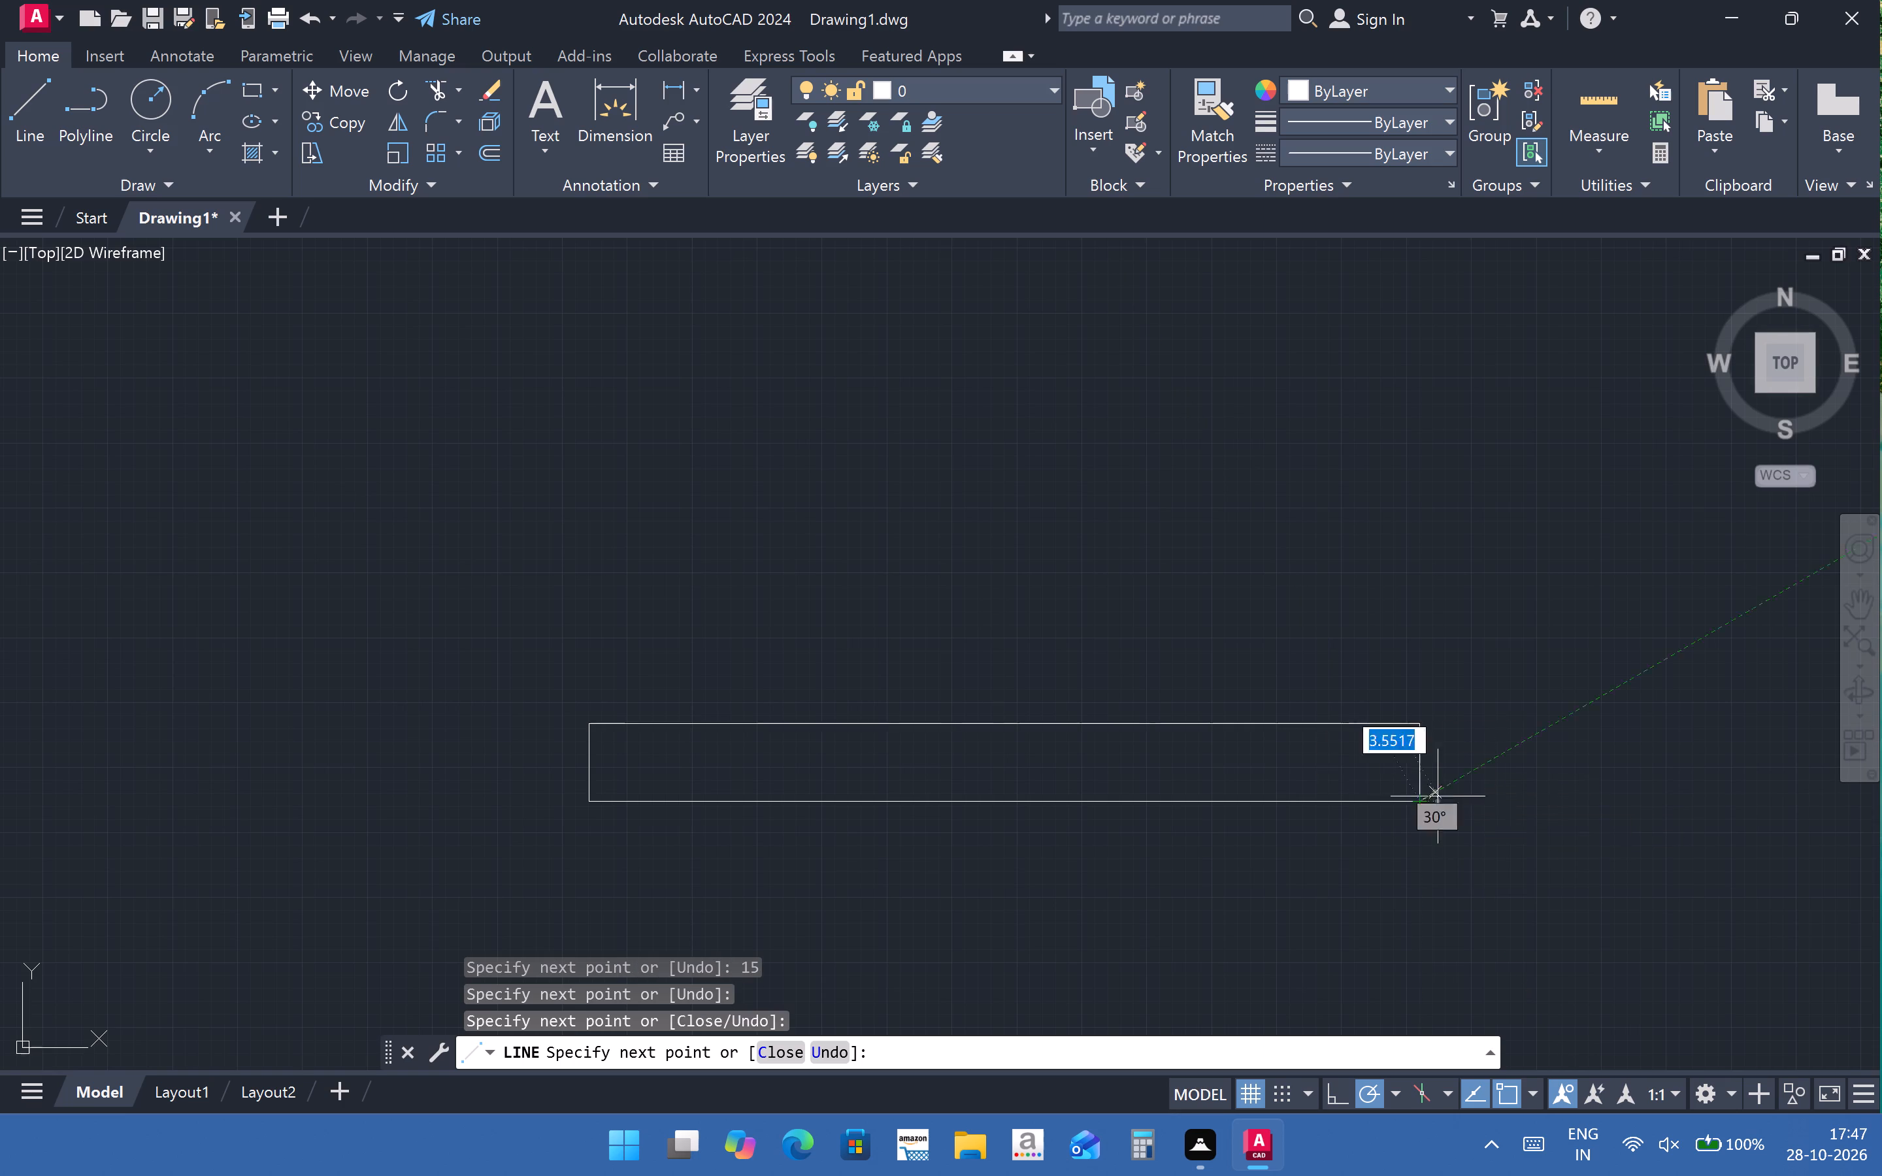
key("Escape")
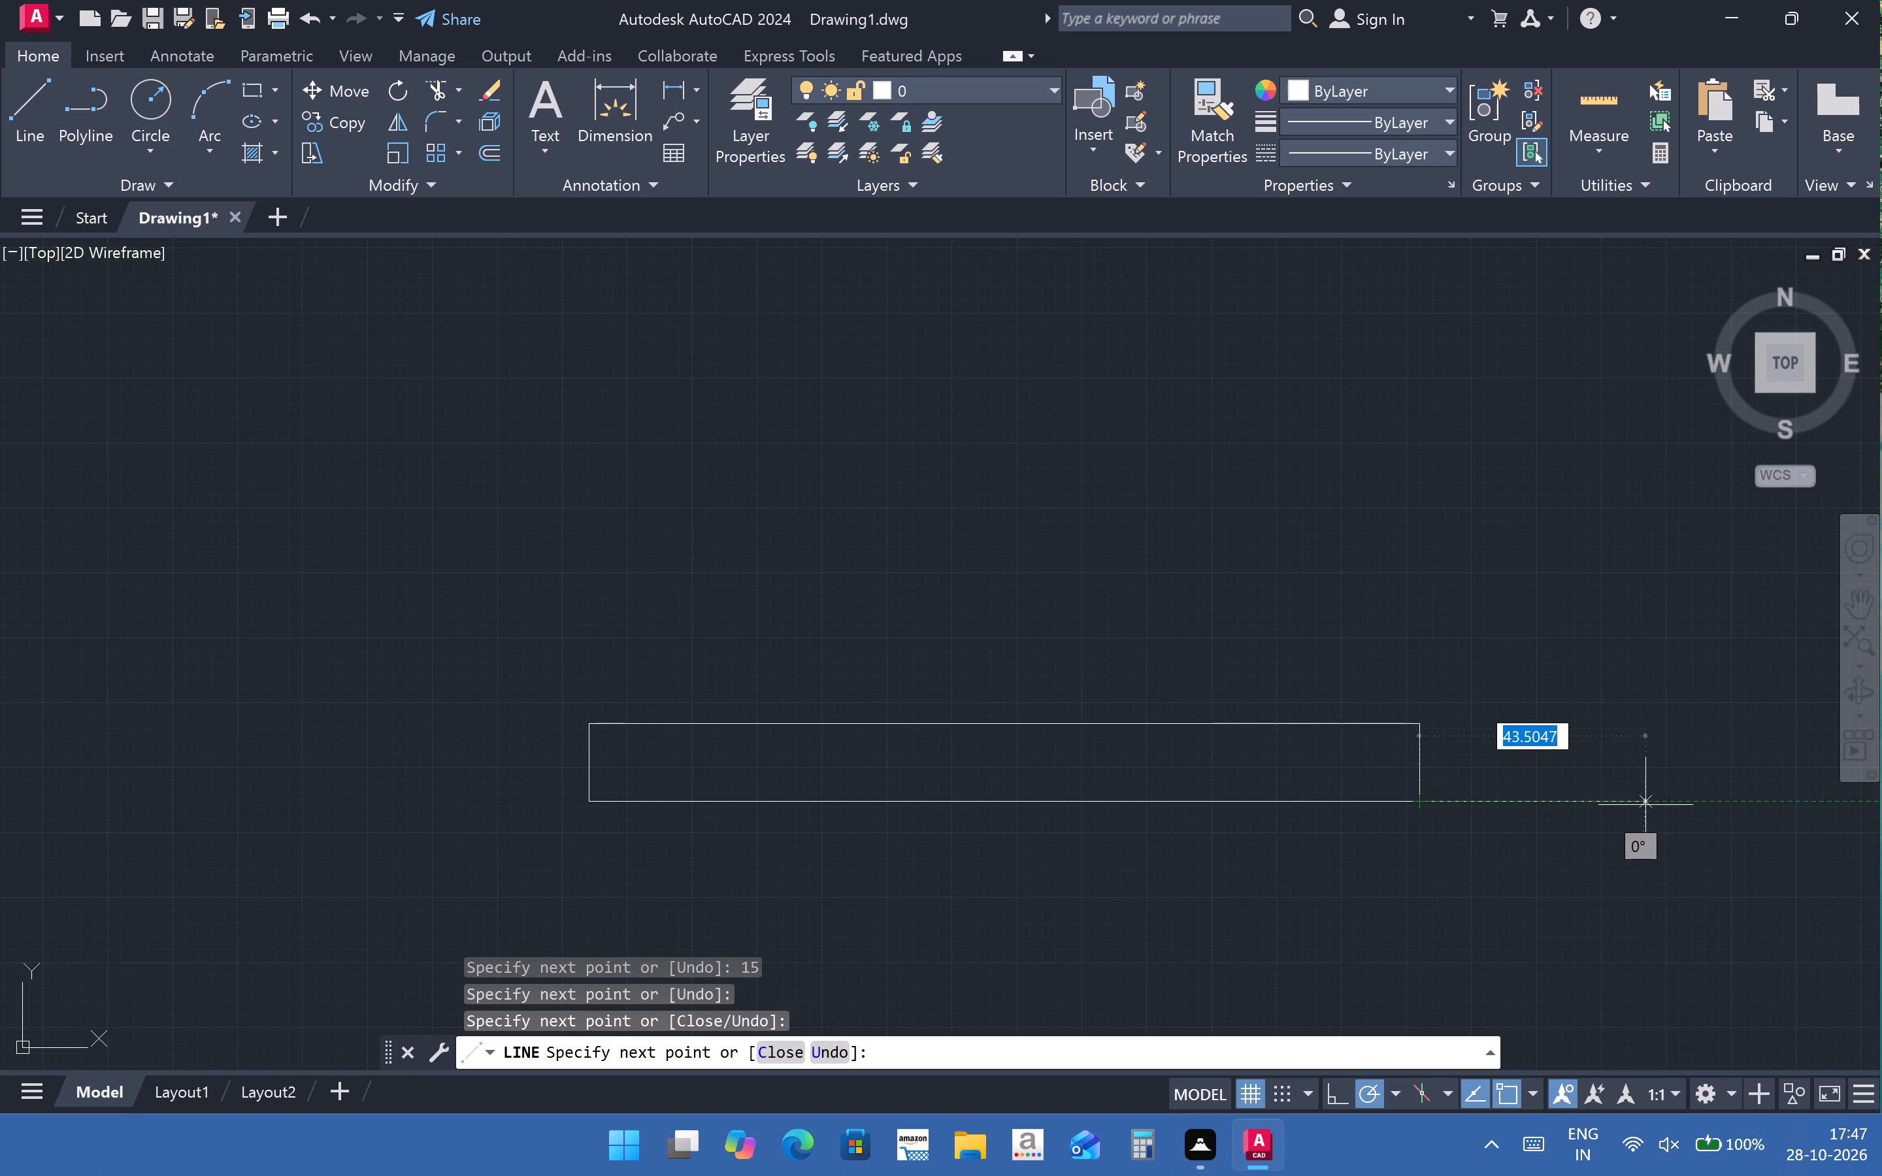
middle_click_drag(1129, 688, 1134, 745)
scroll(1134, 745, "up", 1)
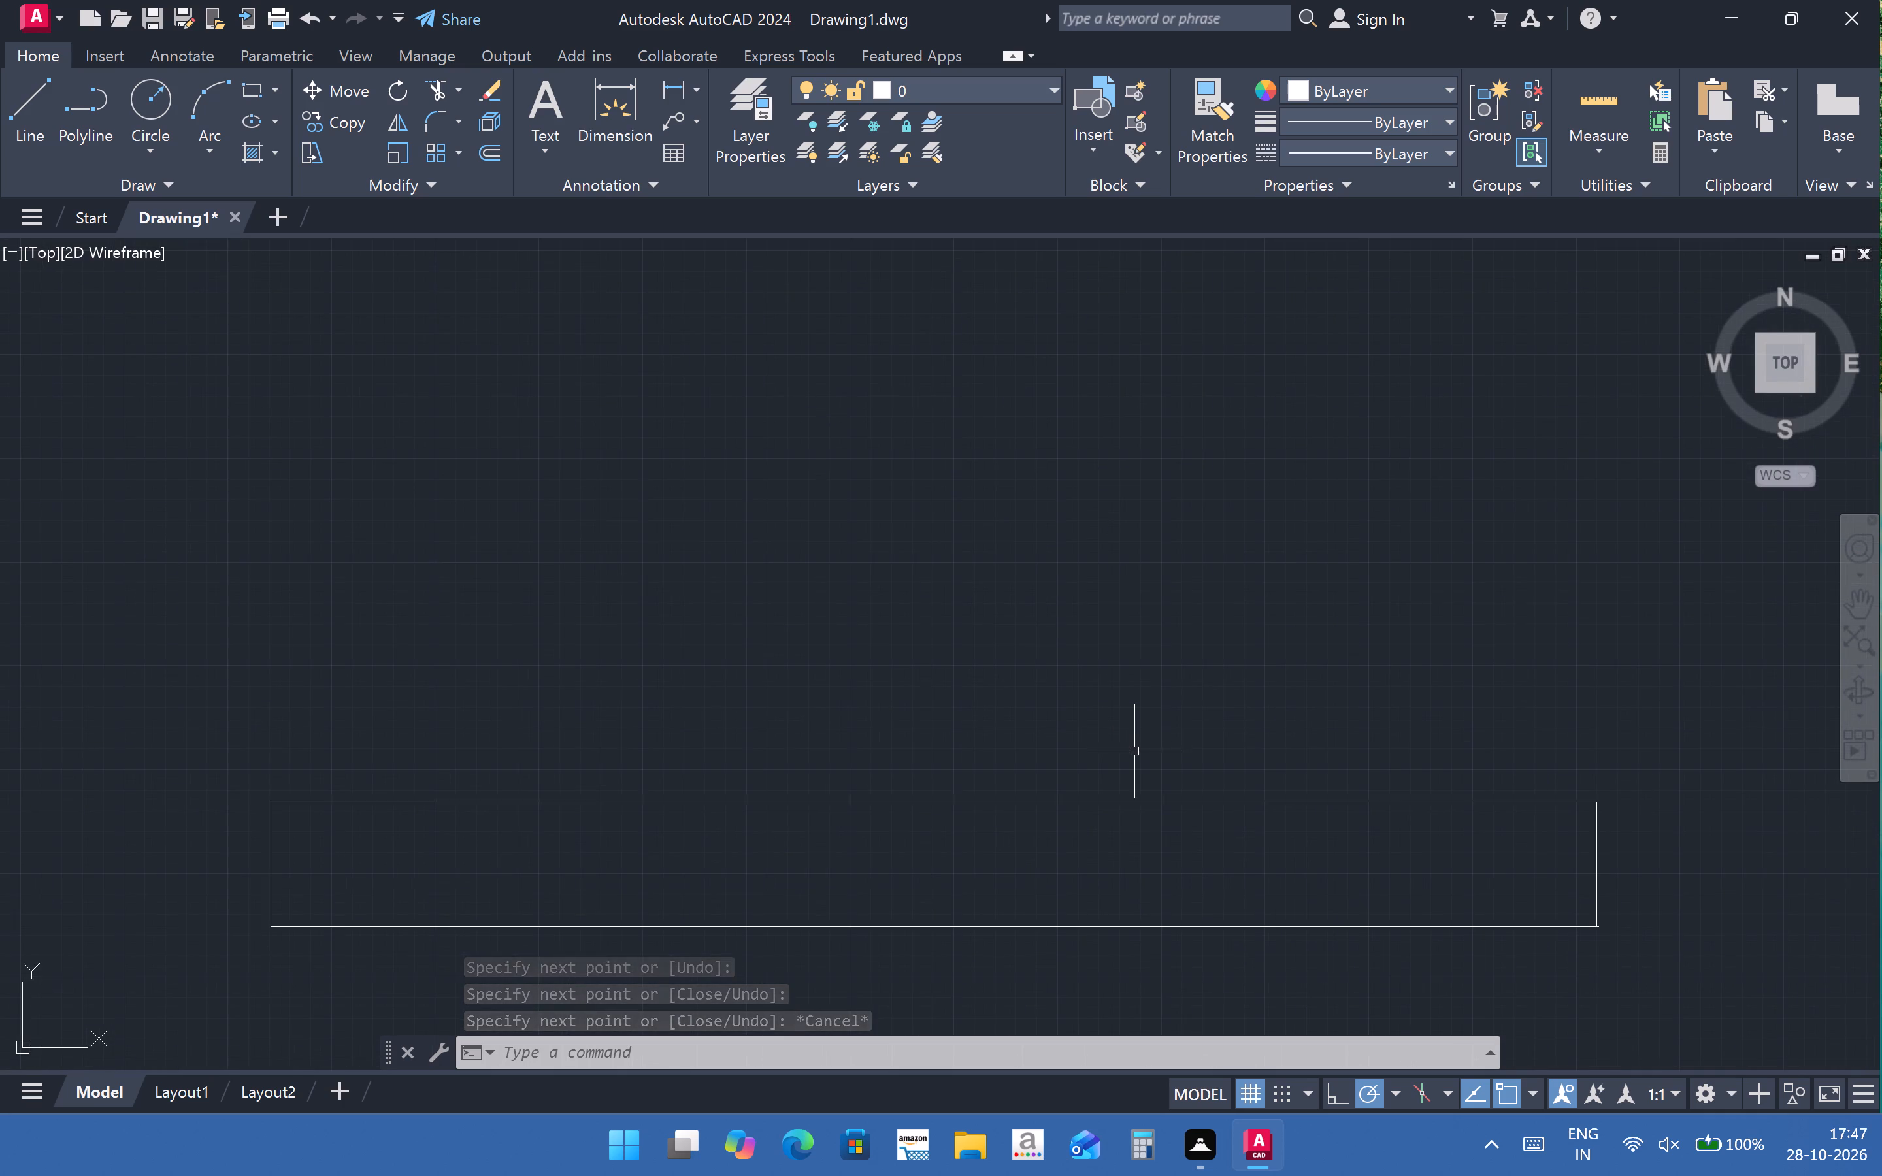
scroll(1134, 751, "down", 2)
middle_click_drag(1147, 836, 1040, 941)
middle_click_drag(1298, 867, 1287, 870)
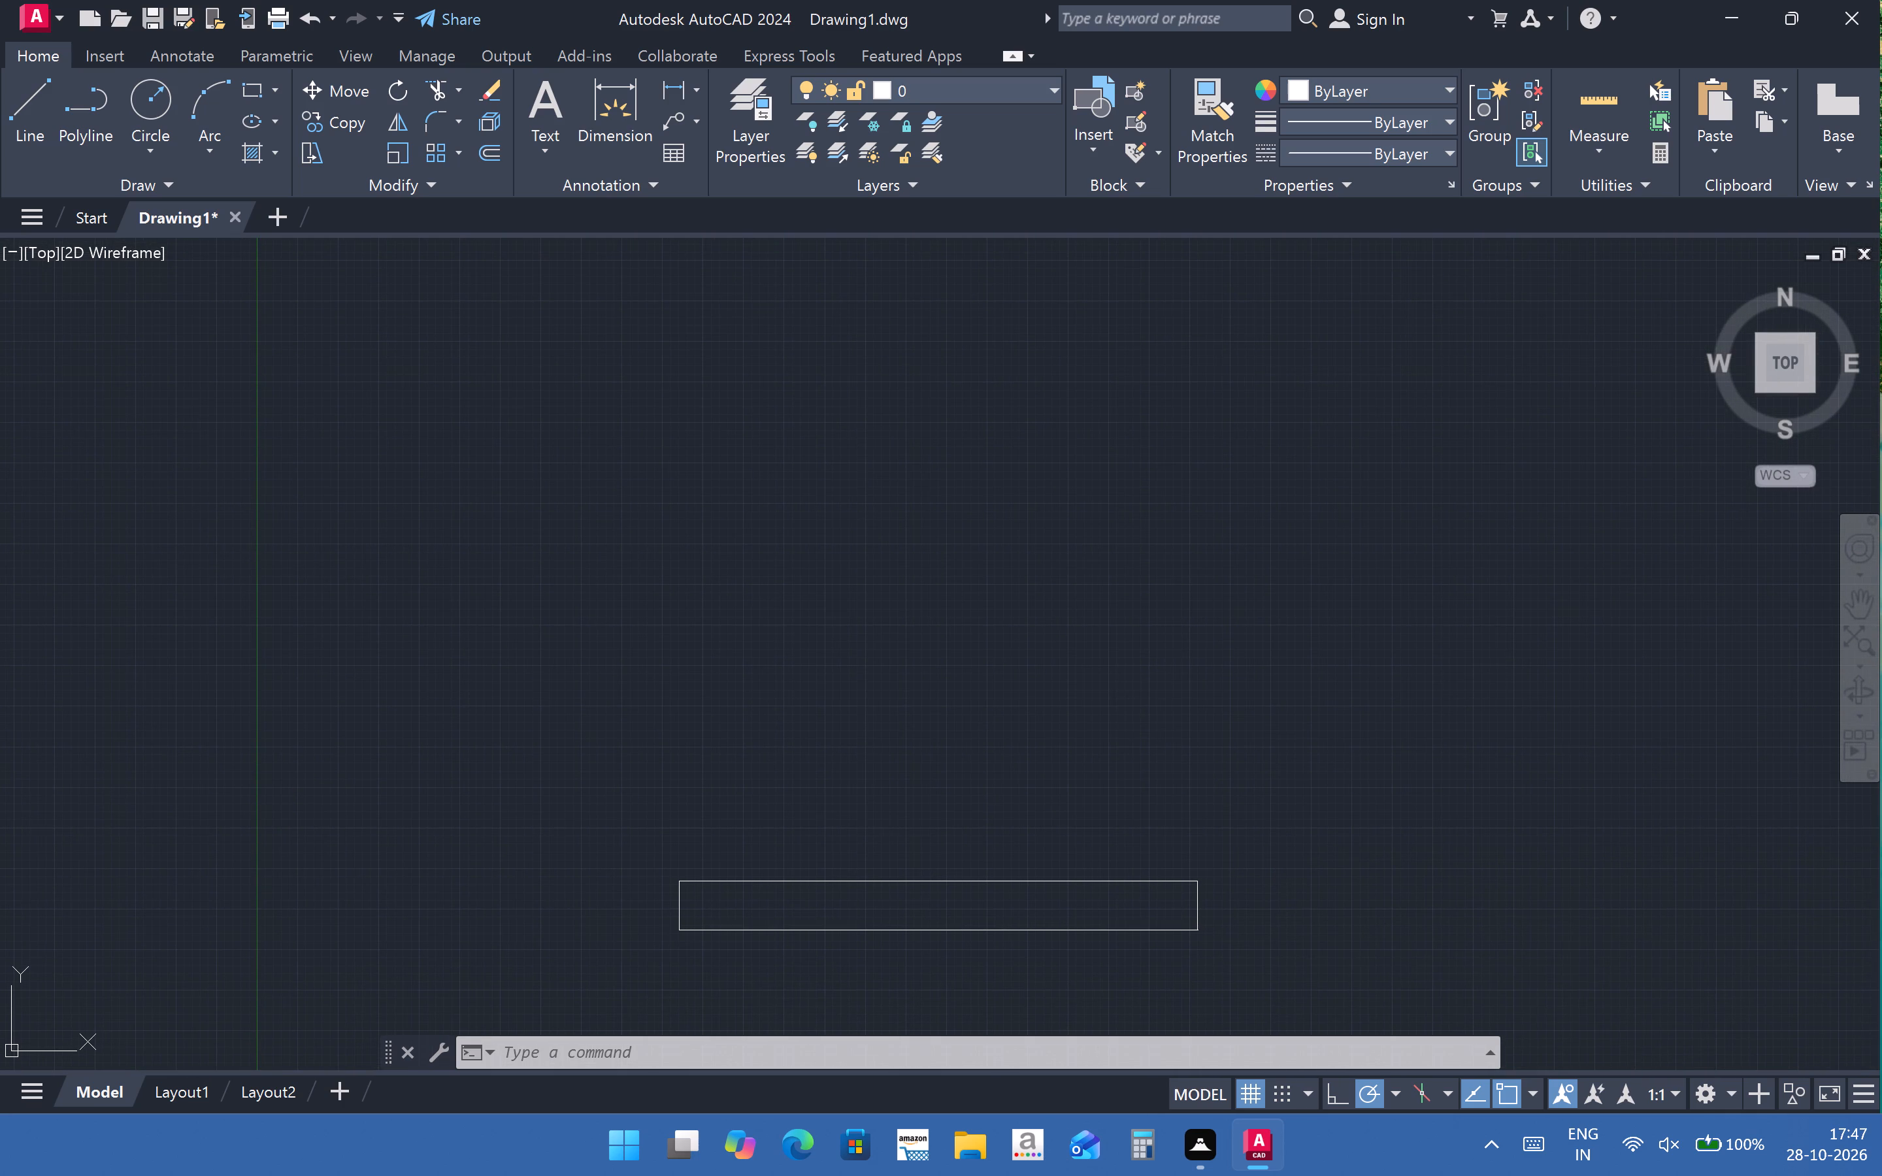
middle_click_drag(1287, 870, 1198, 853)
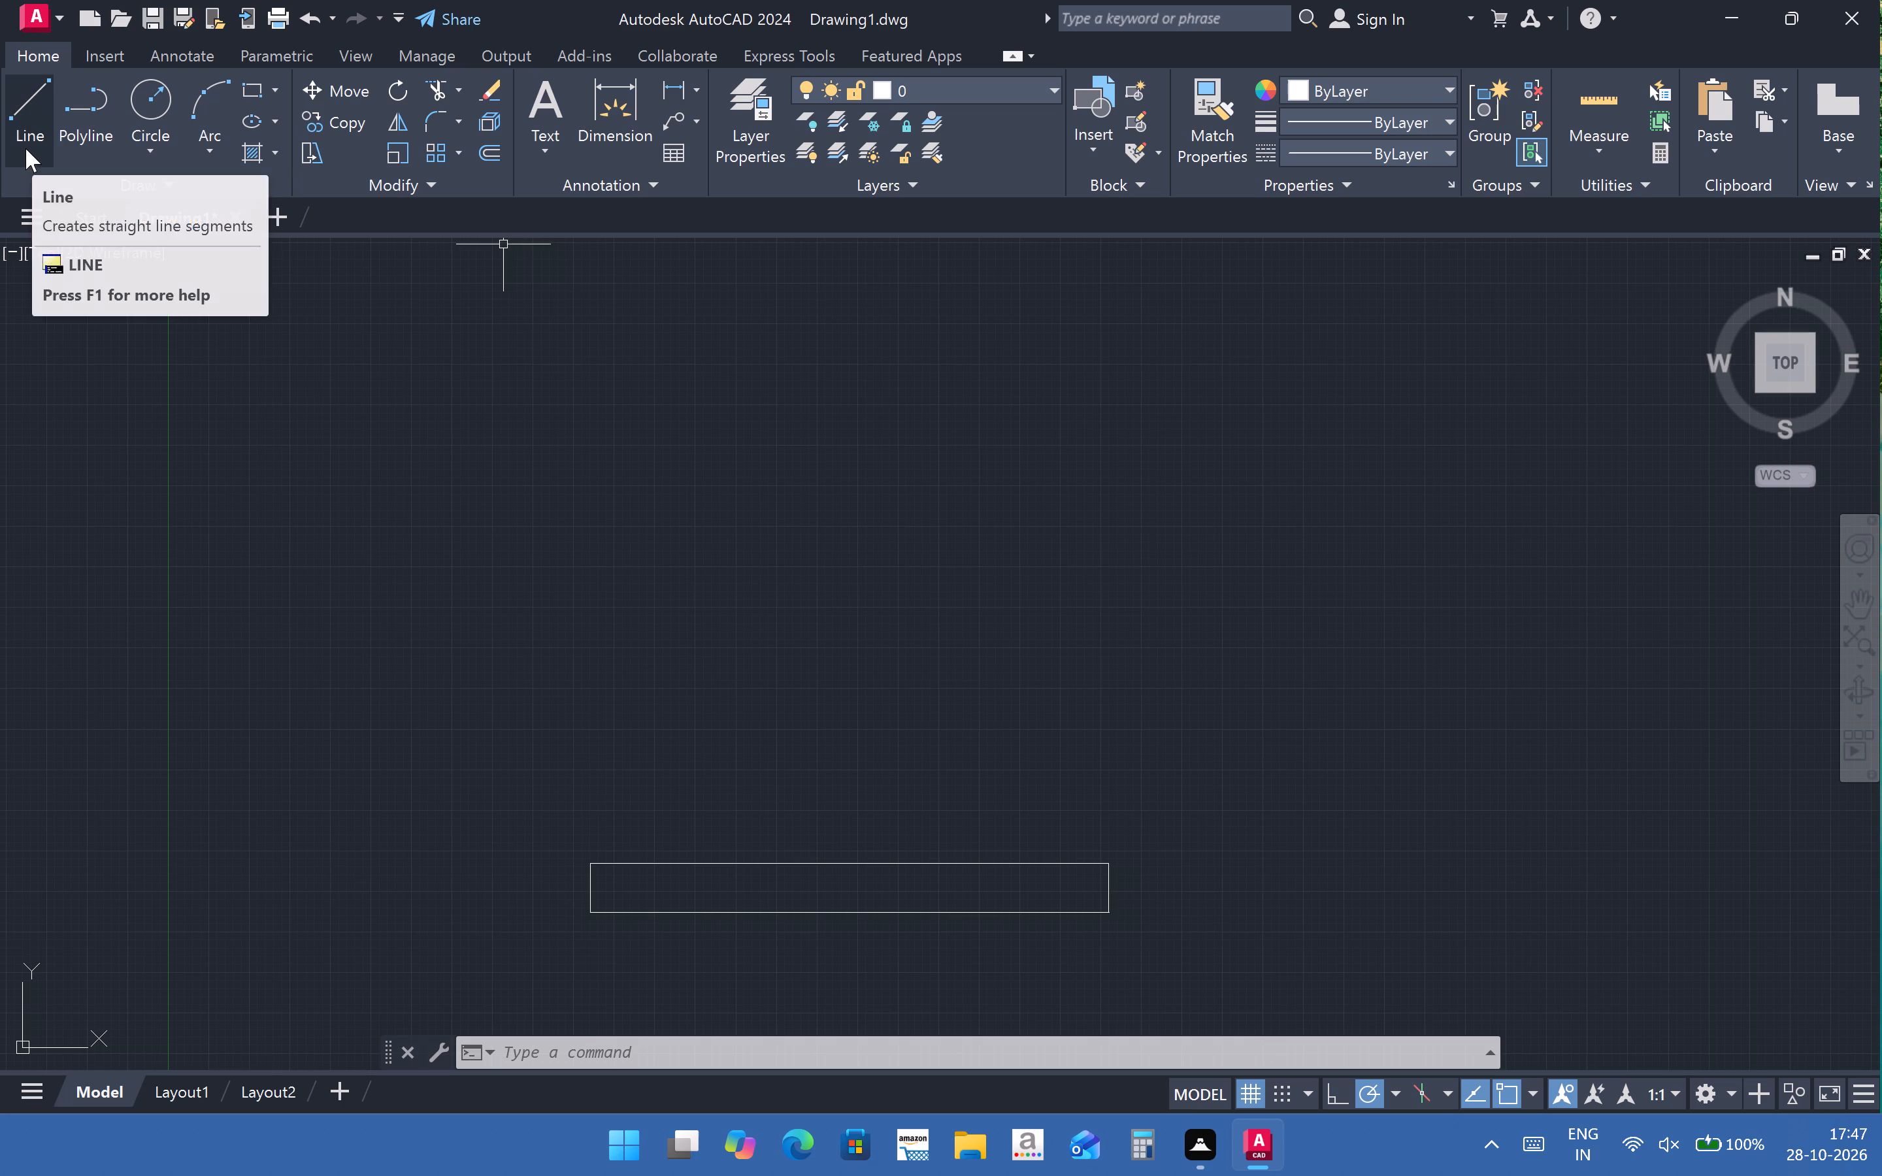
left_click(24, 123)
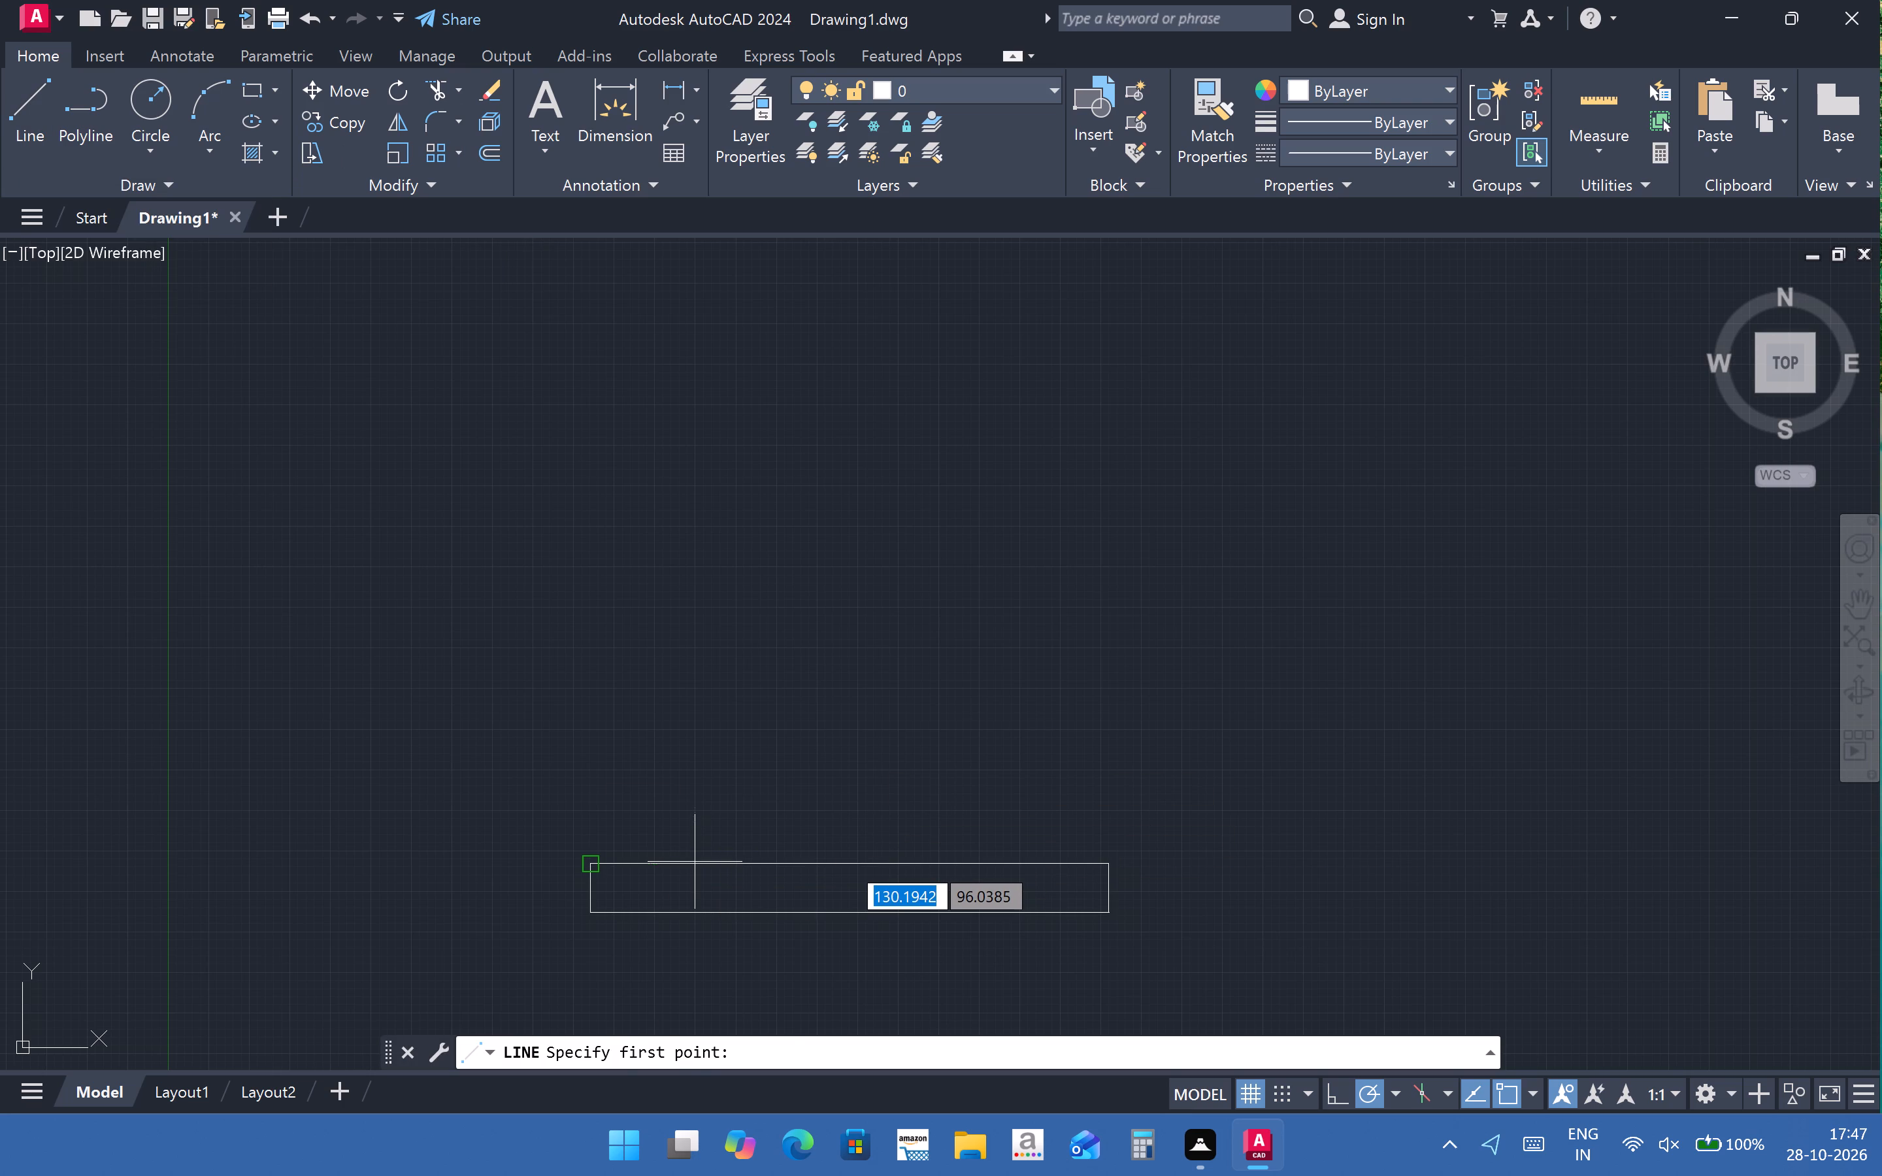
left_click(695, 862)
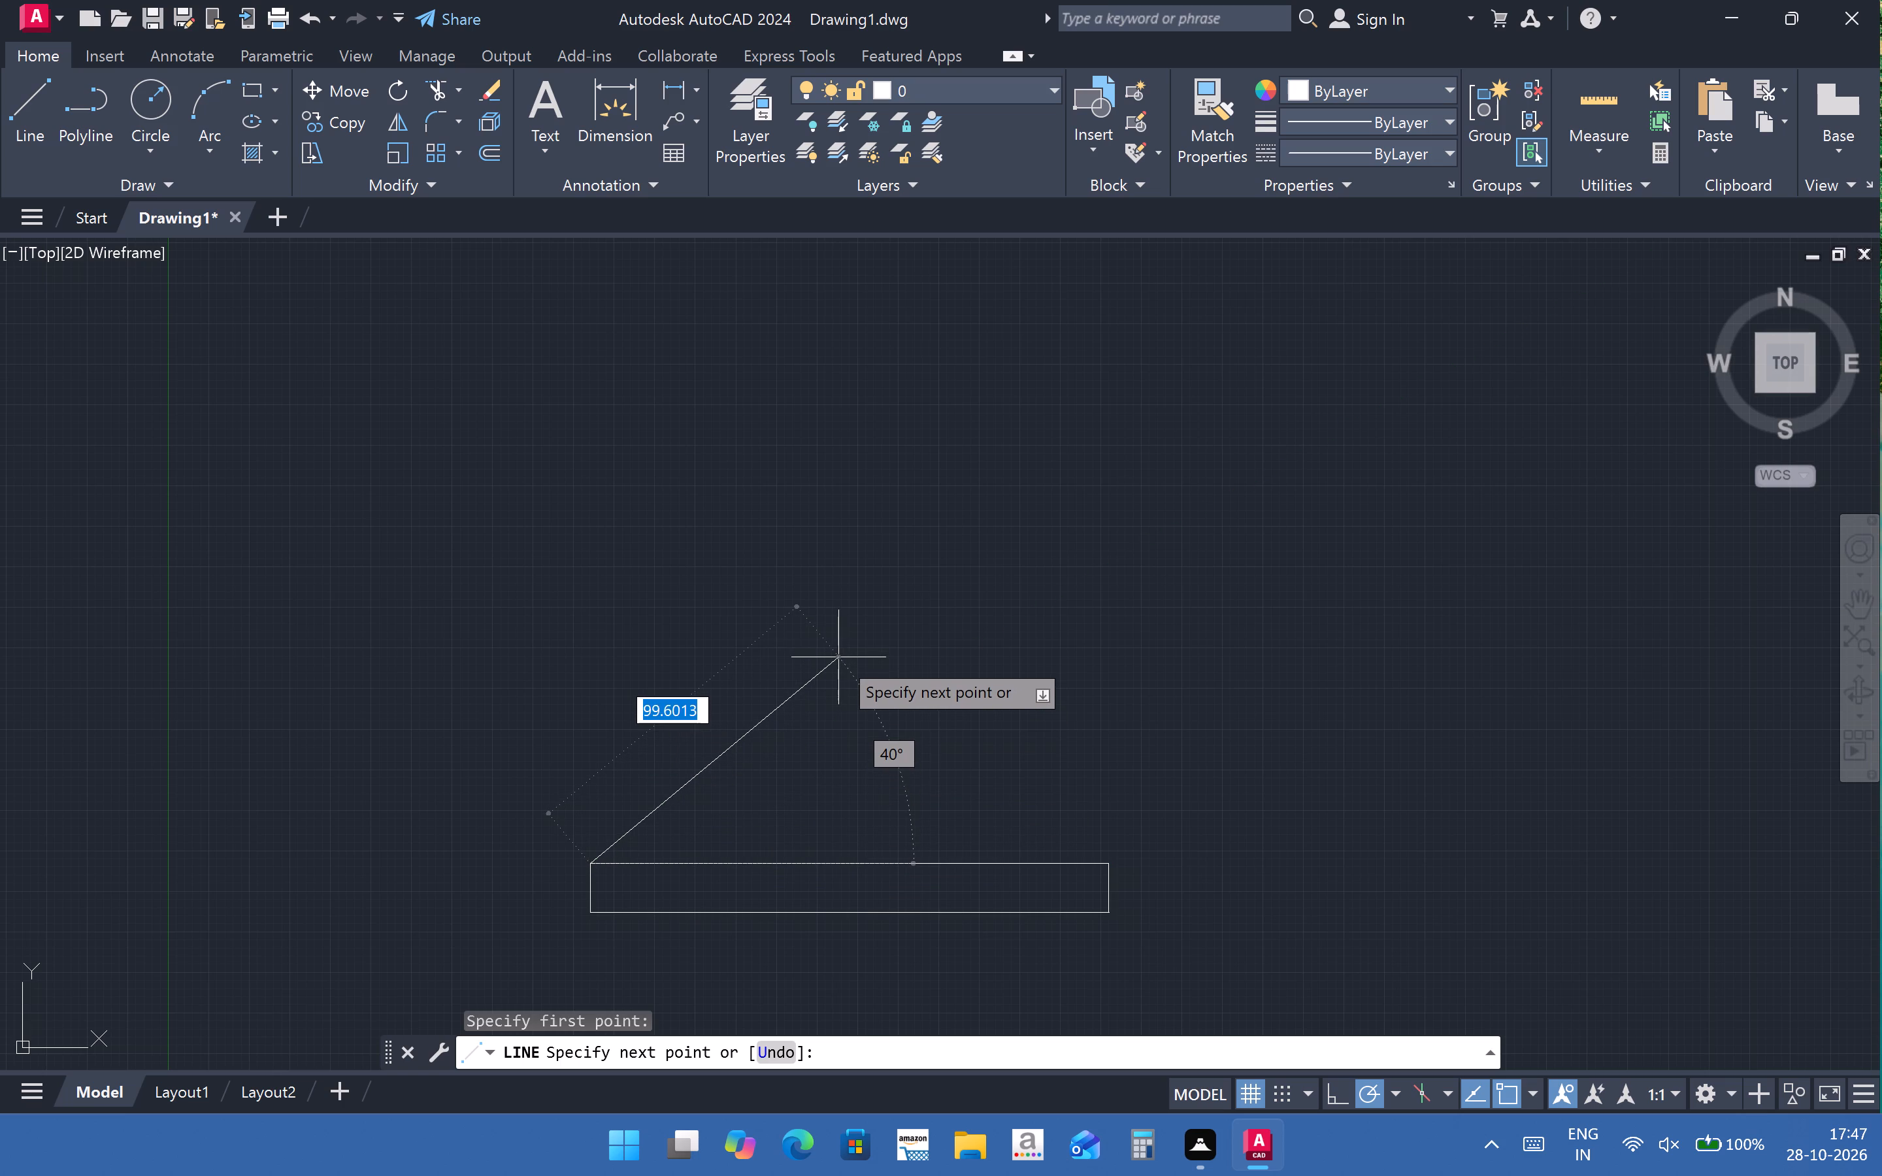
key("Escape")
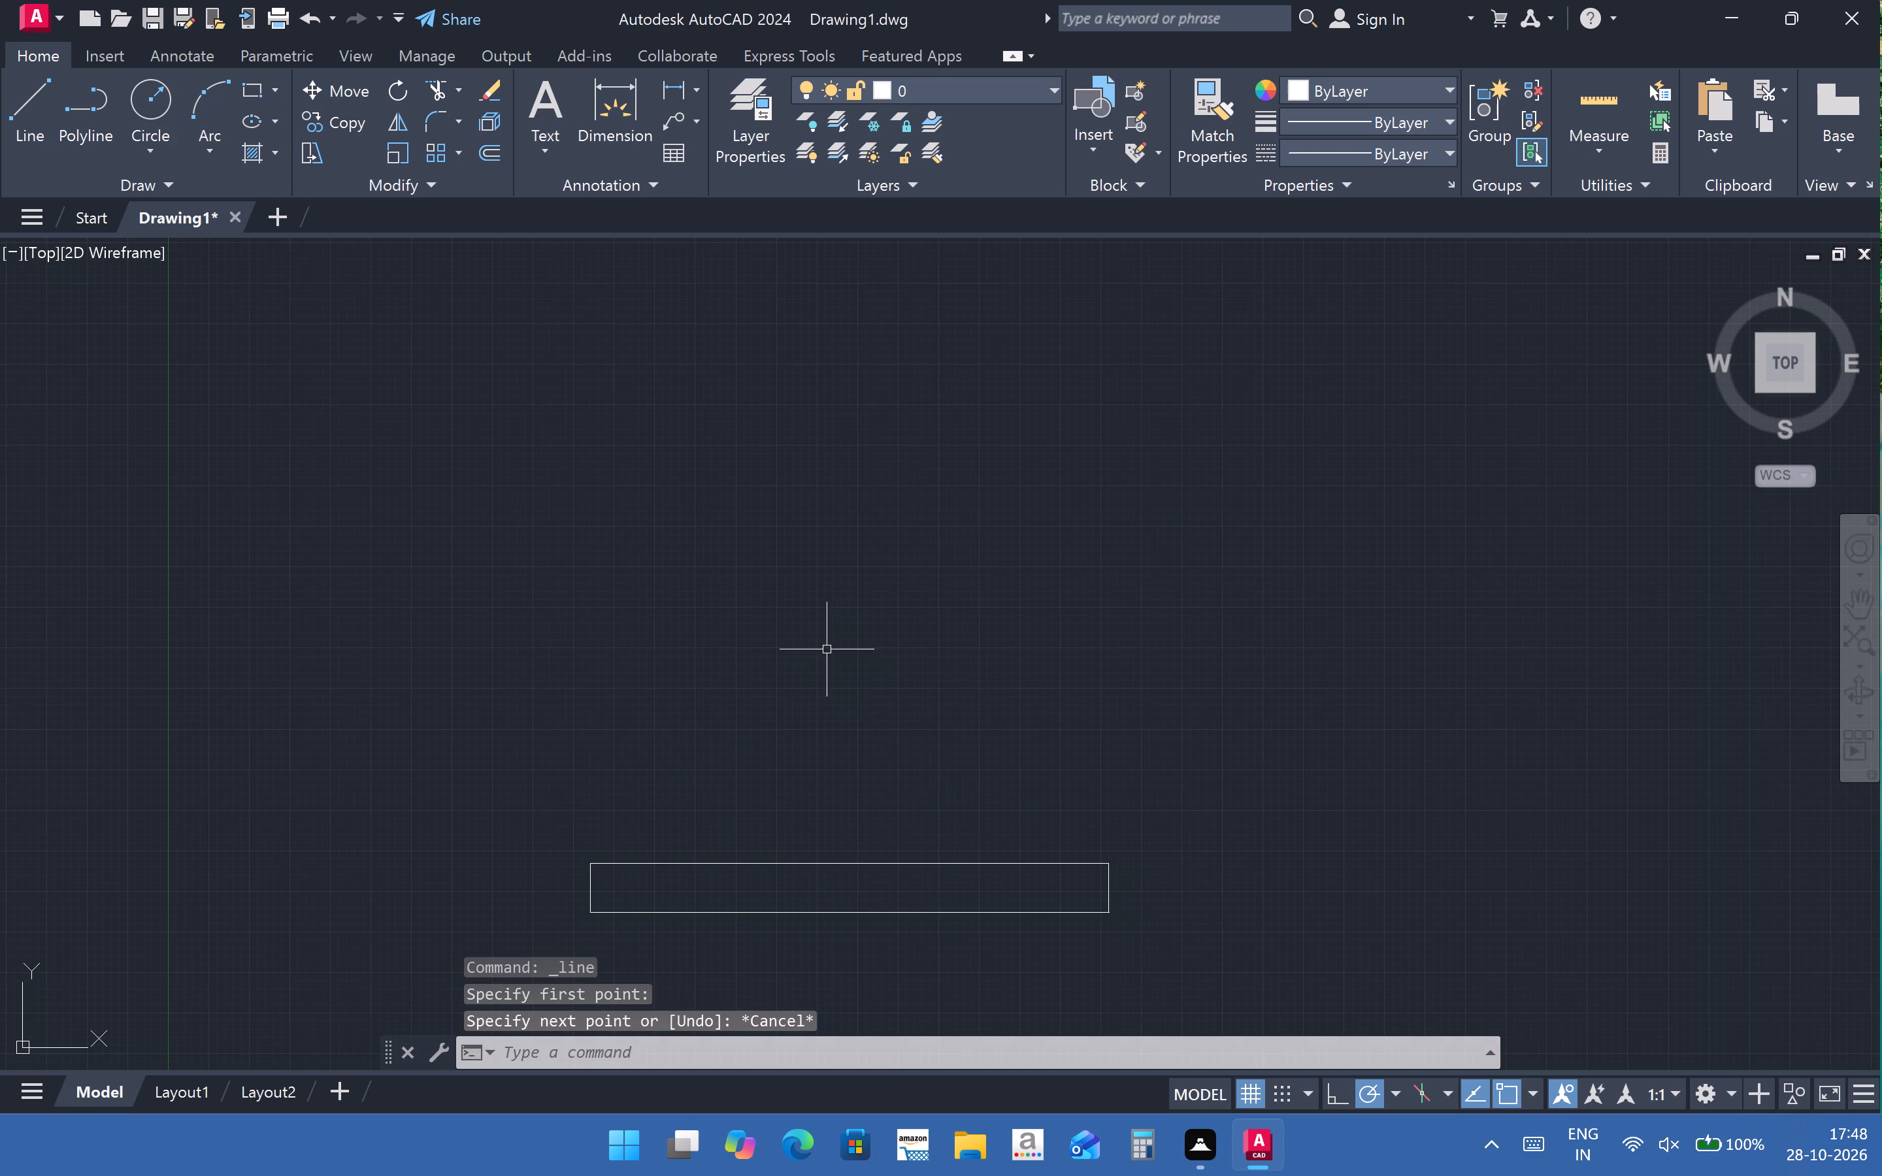
Draw an 80 mm line along the base's top edge from its upper-left corner, continuing vertically upward about 60 mm.
left_click(7, 130)
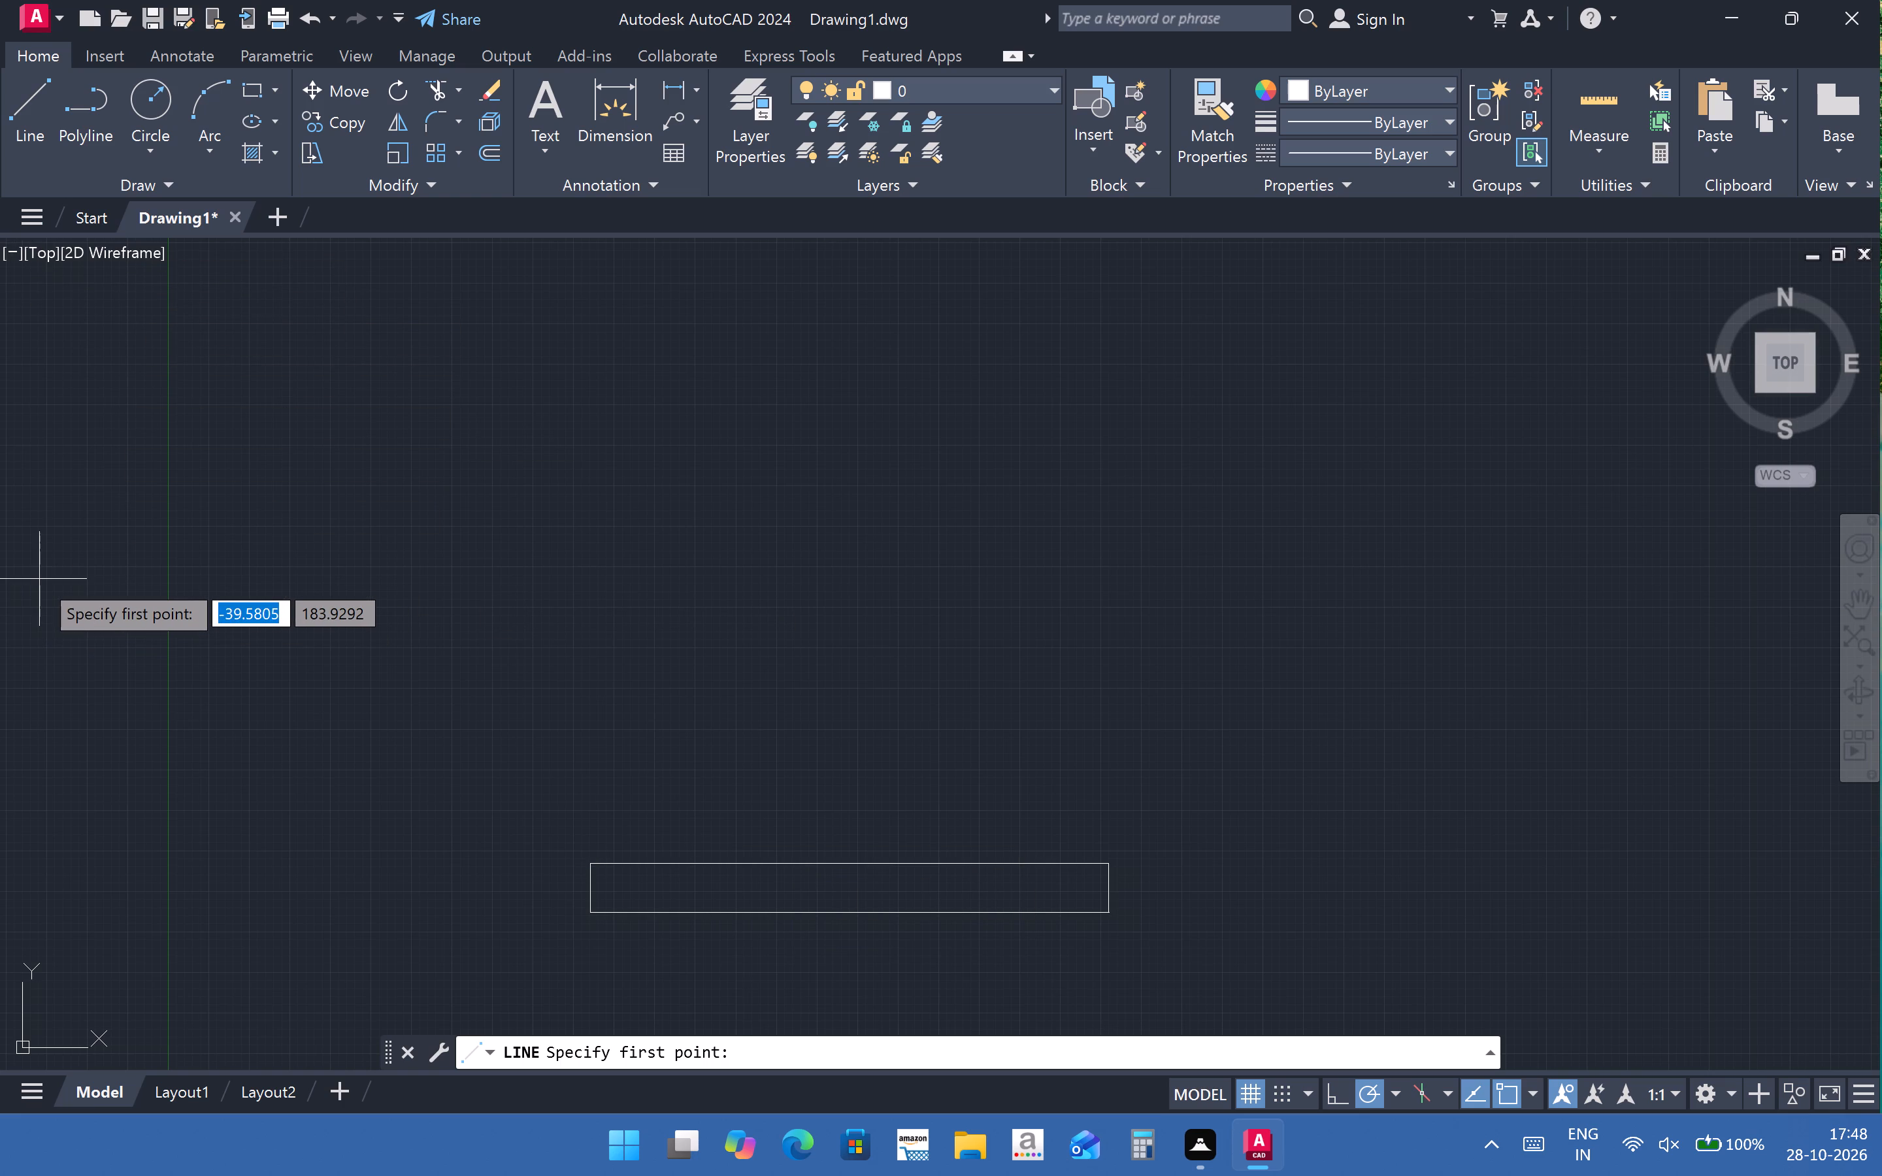
left_click(1, 116)
left_click(12, 116)
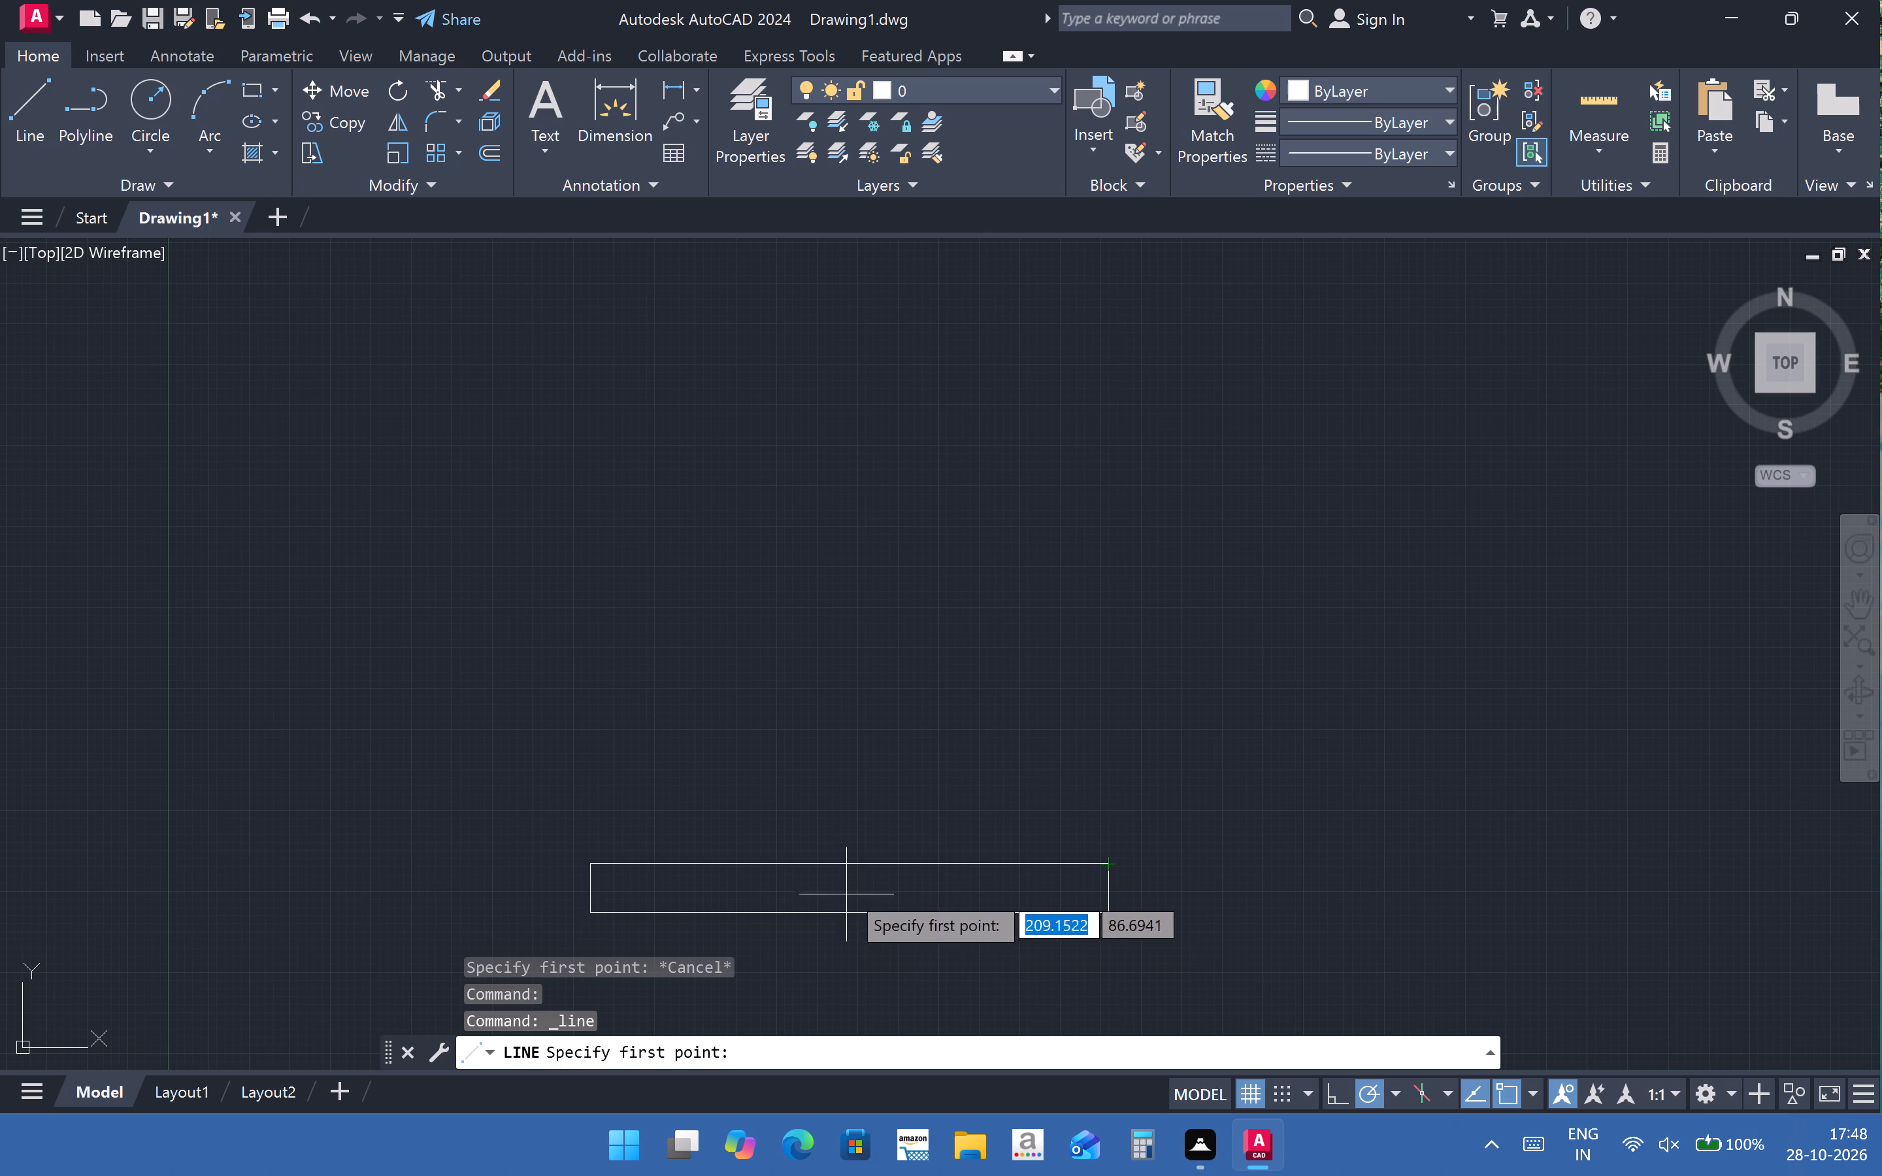
left_click(14, 130)
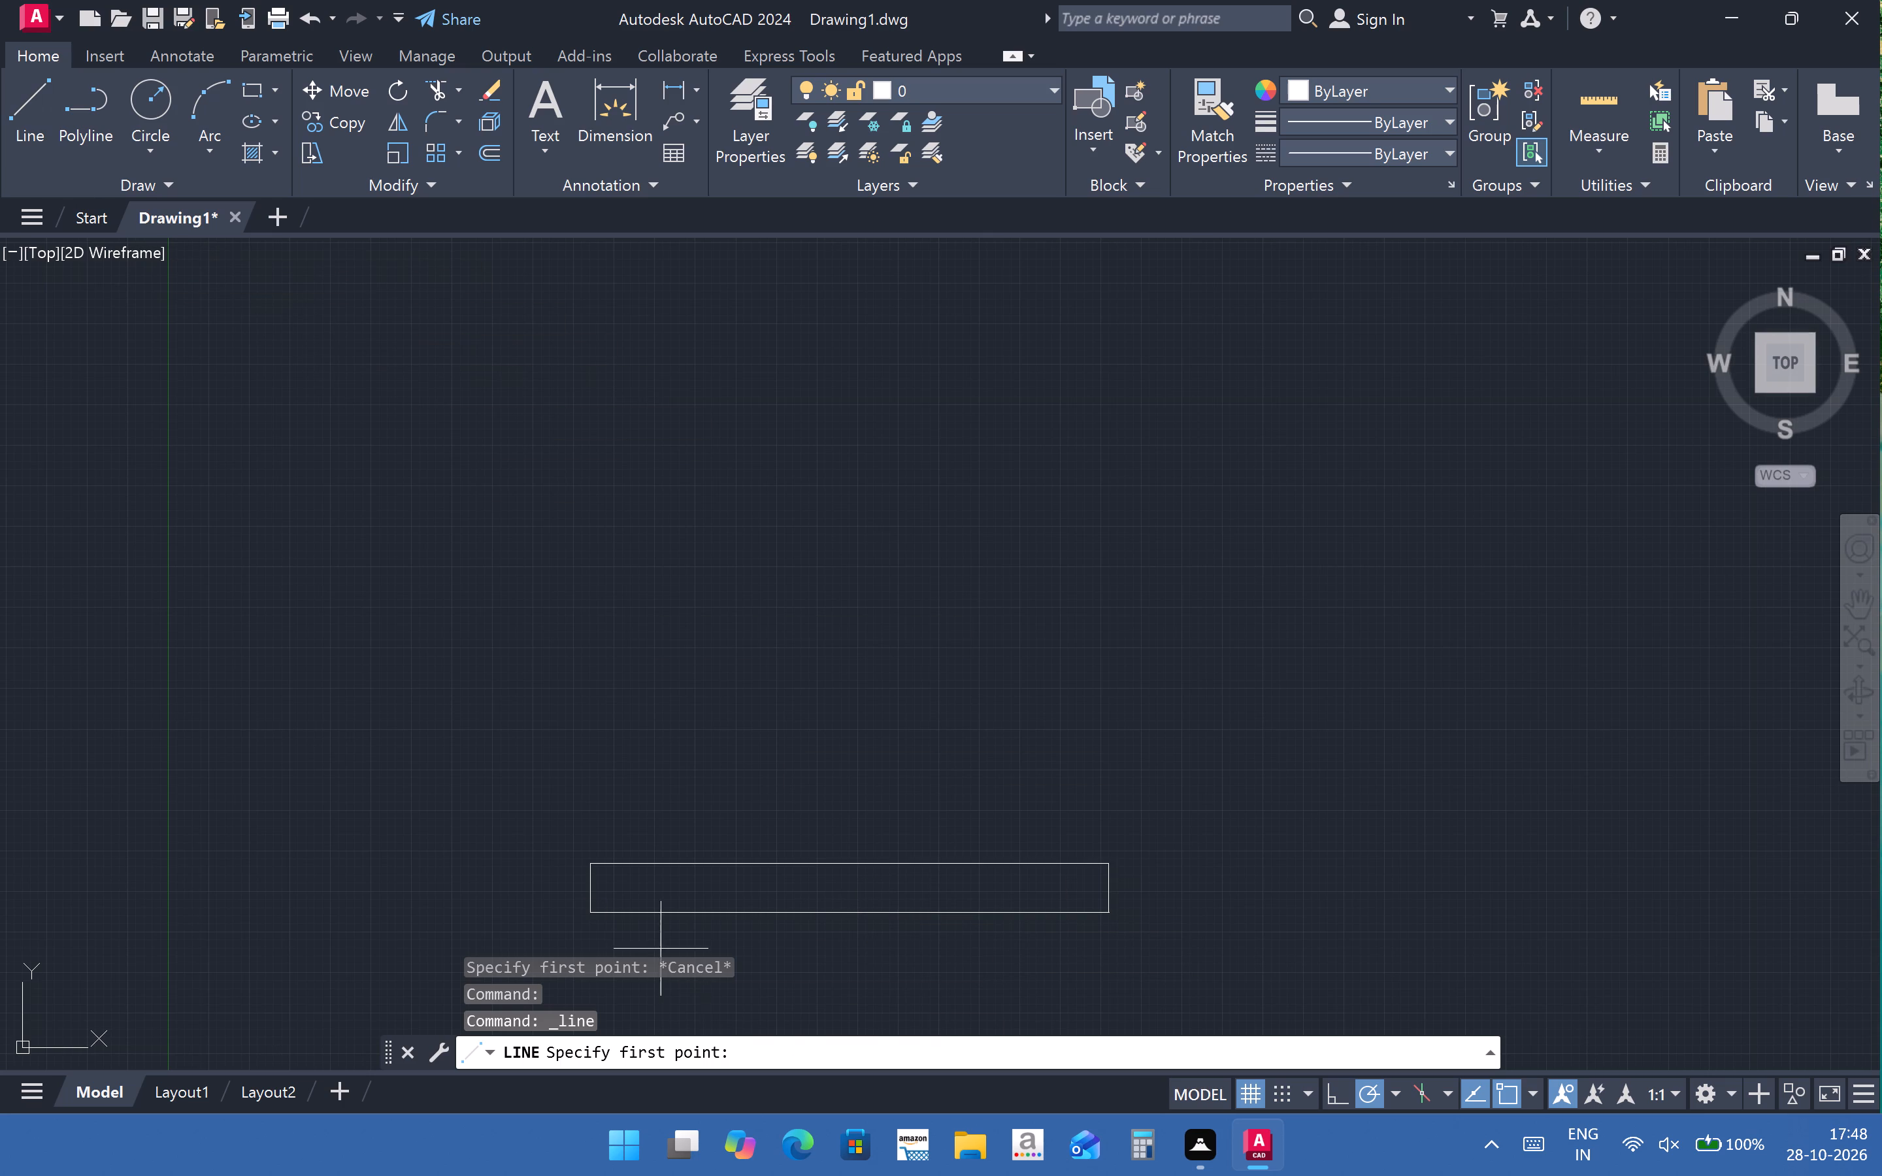
left_click(599, 863)
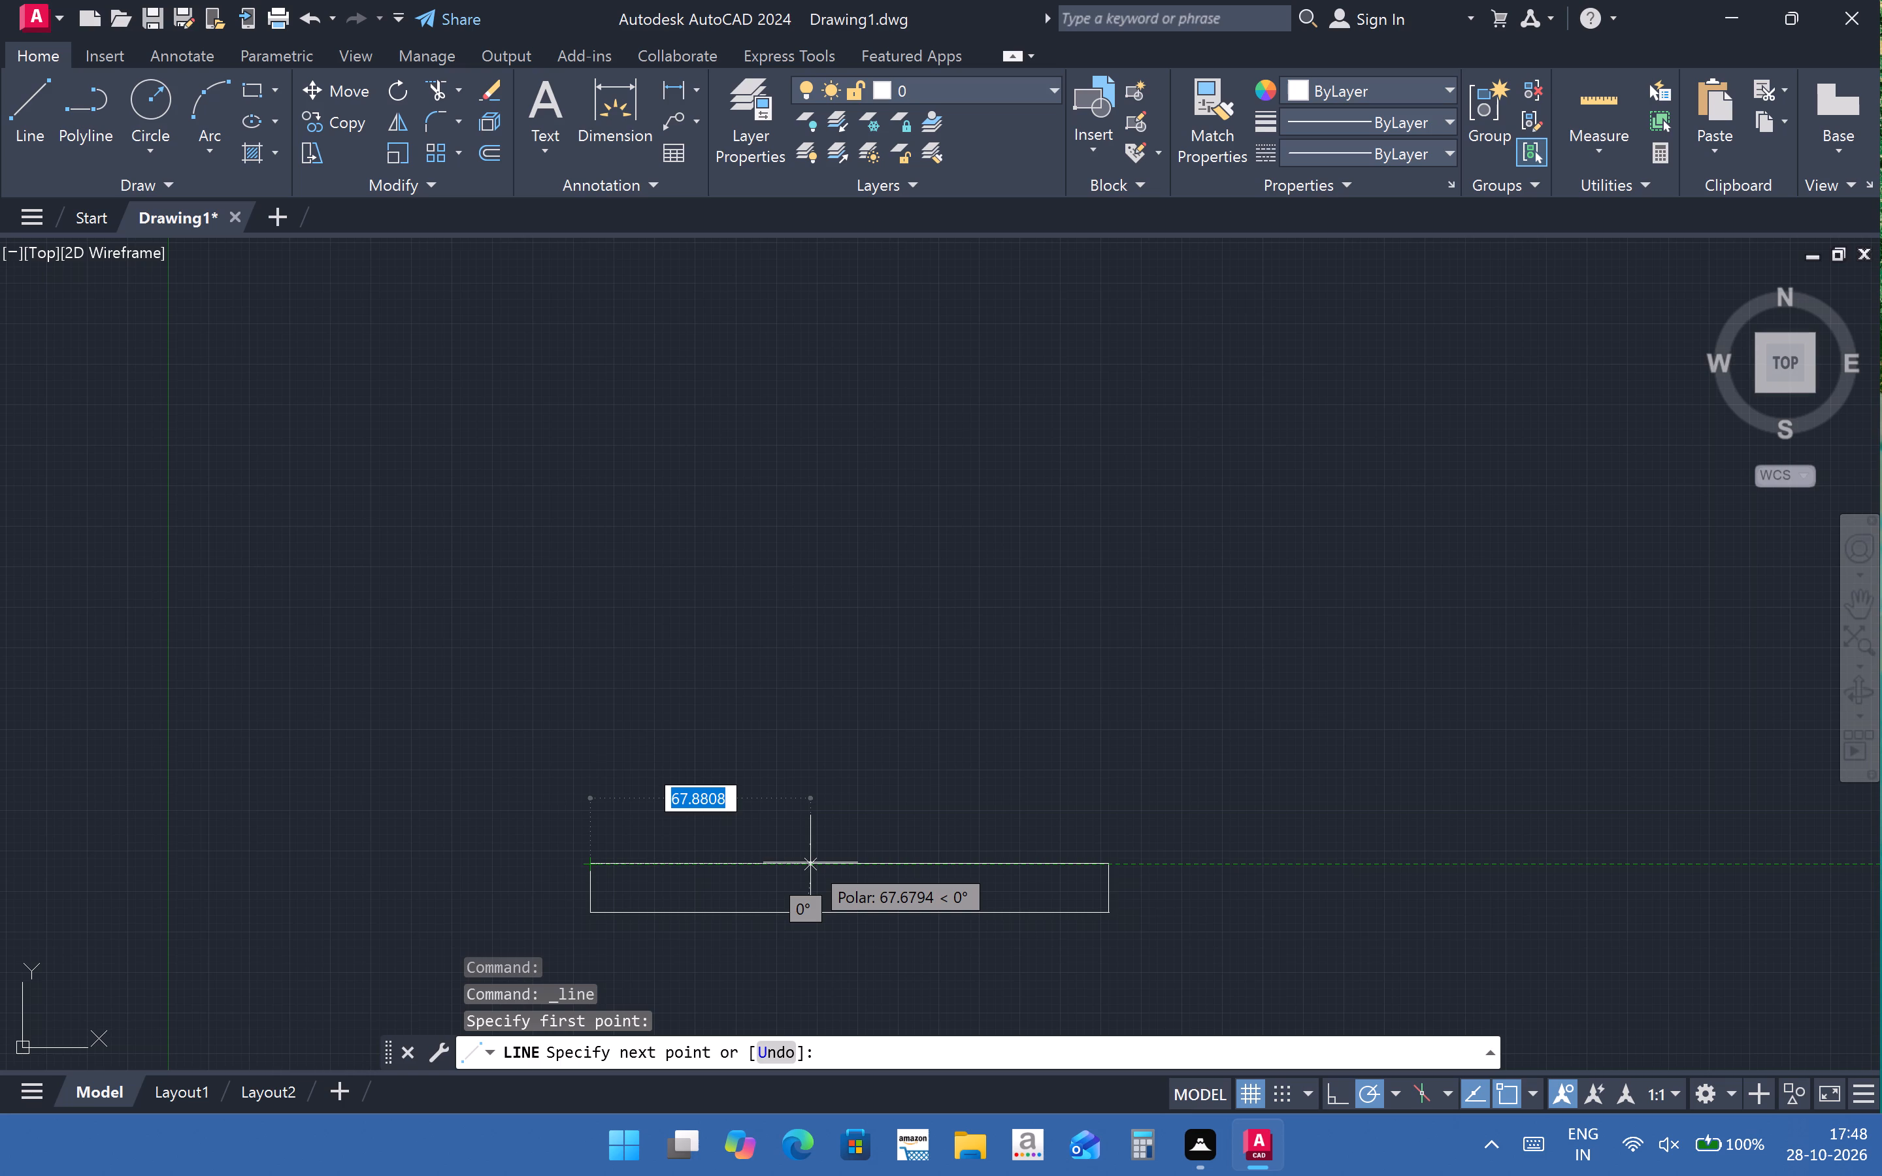
key("8")
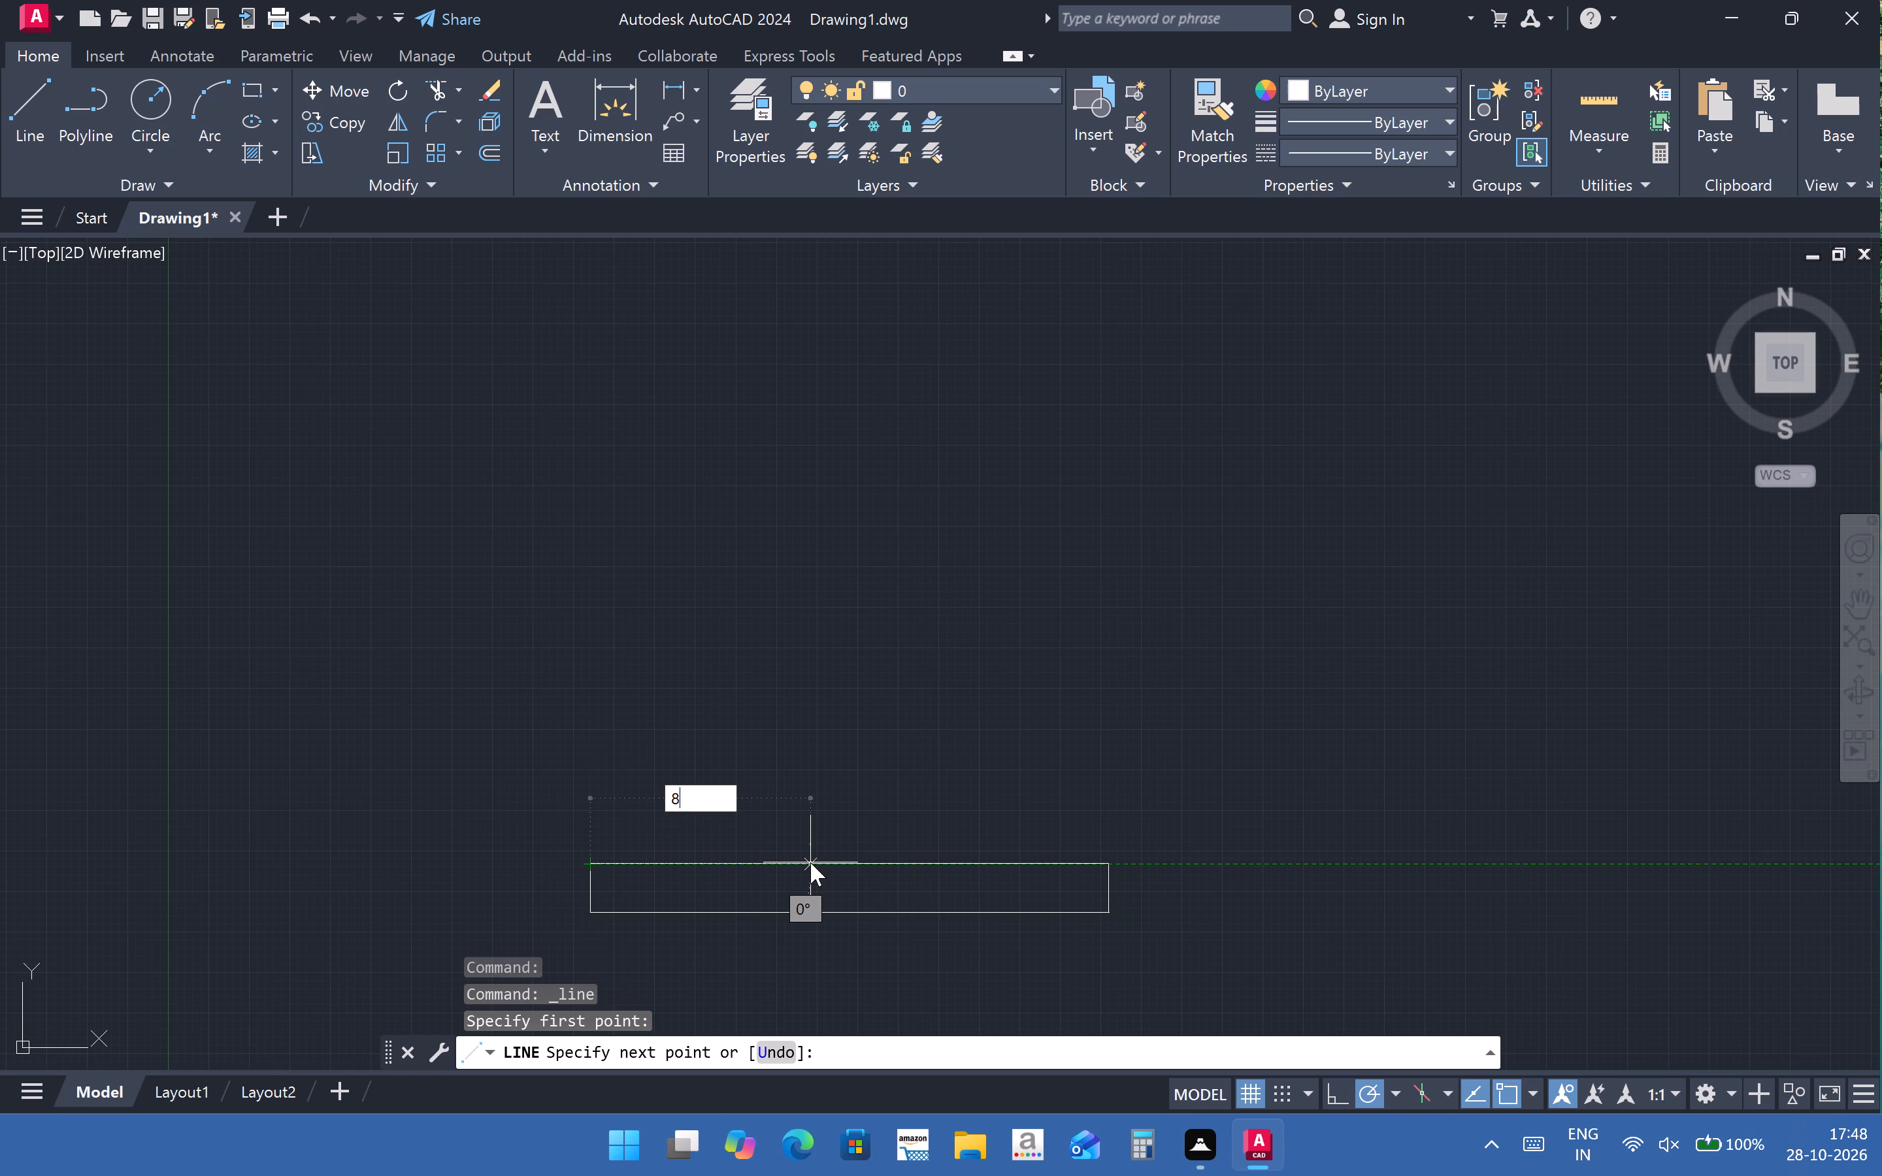
key("0")
key("Return")
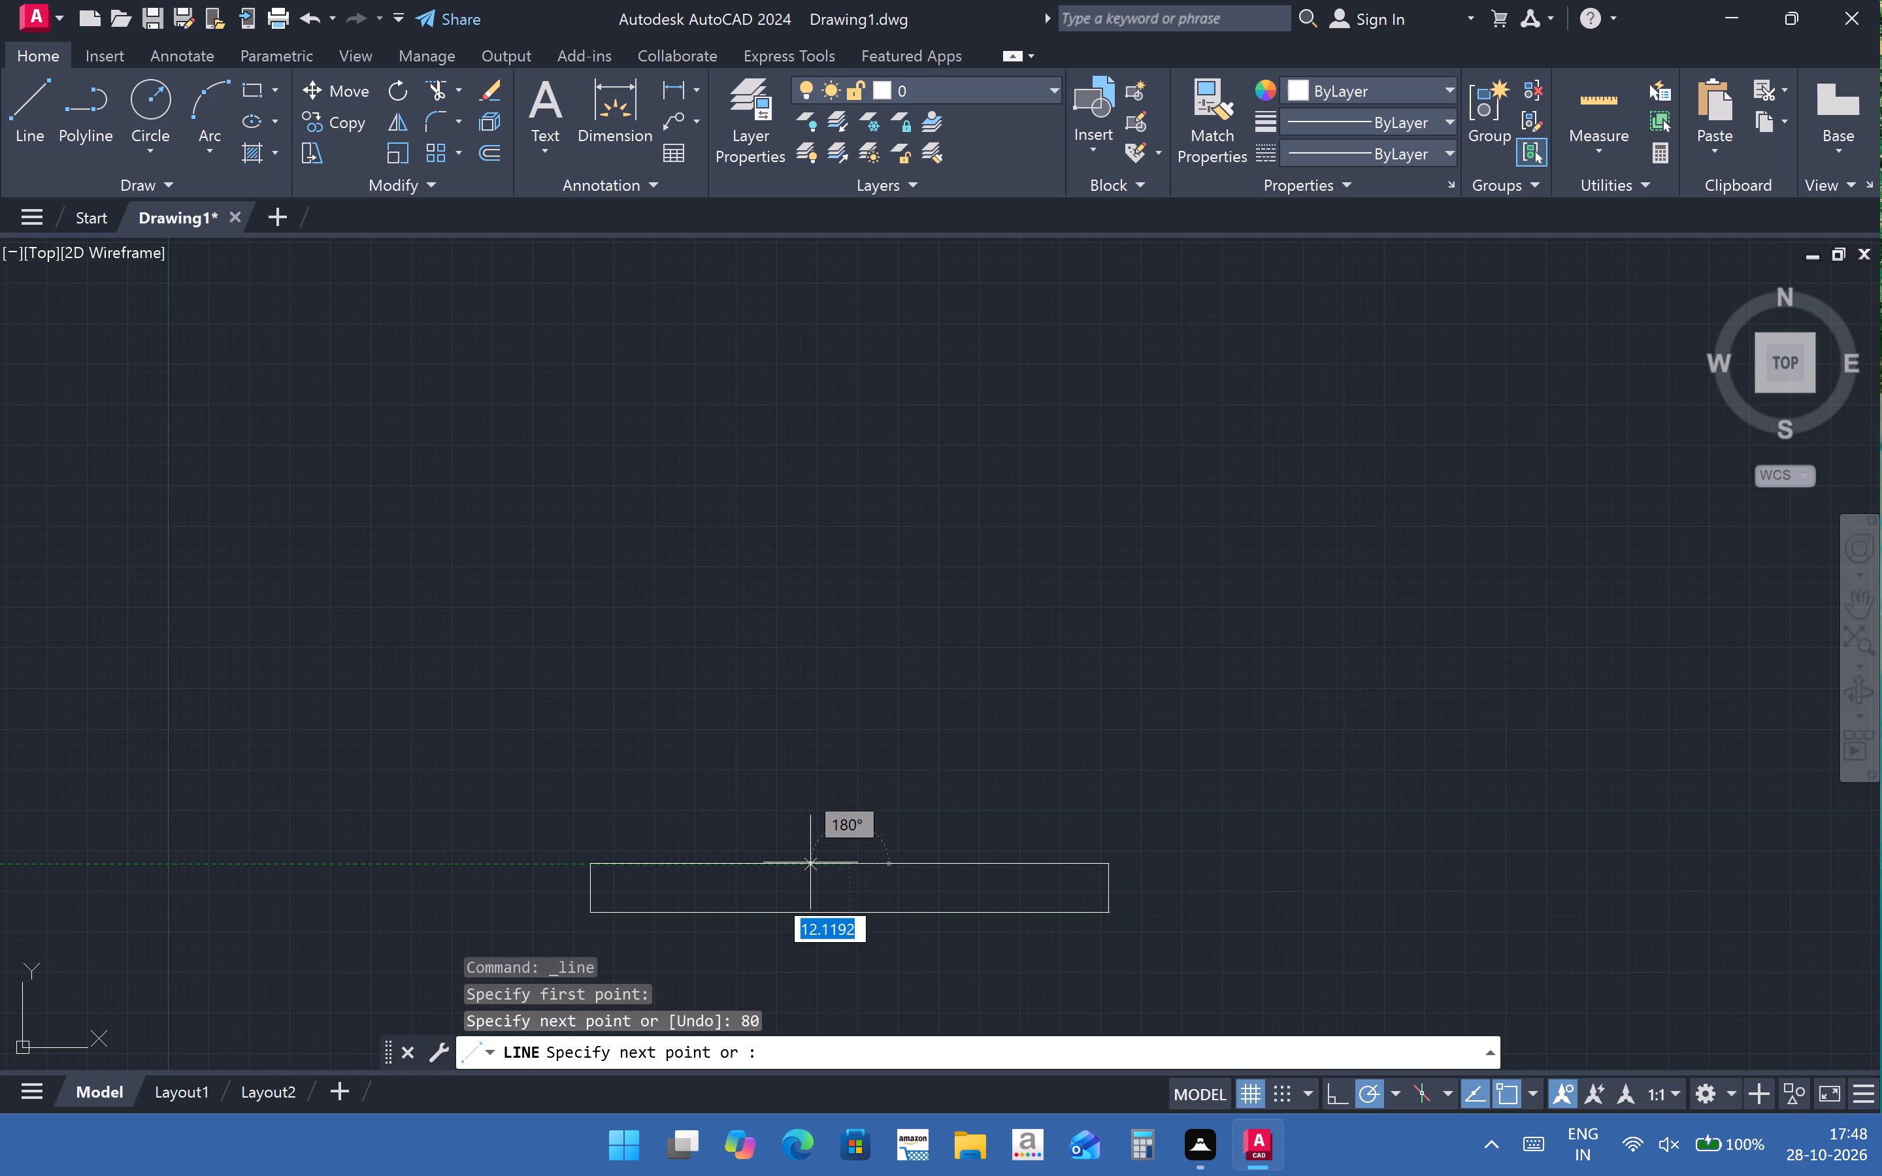
left_click(852, 669)
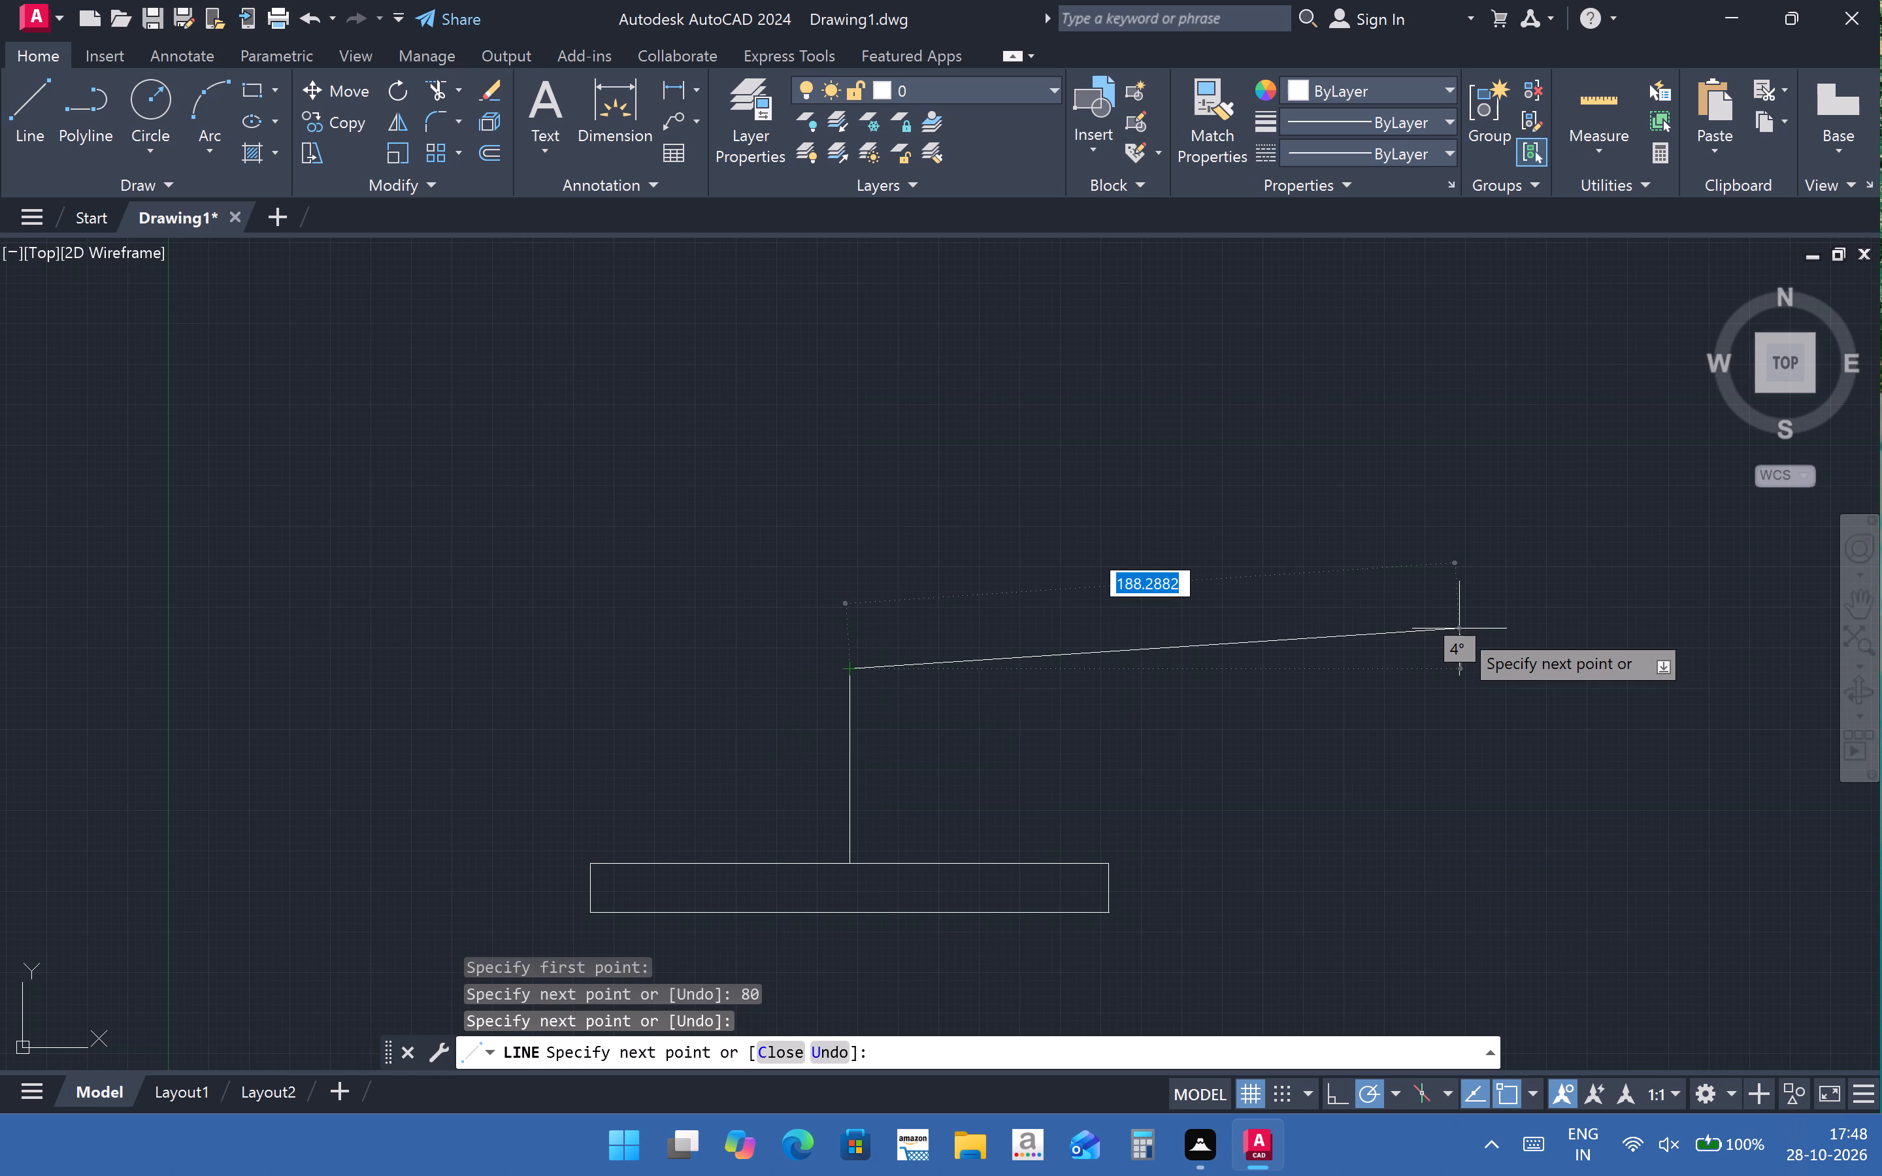
key("Escape")
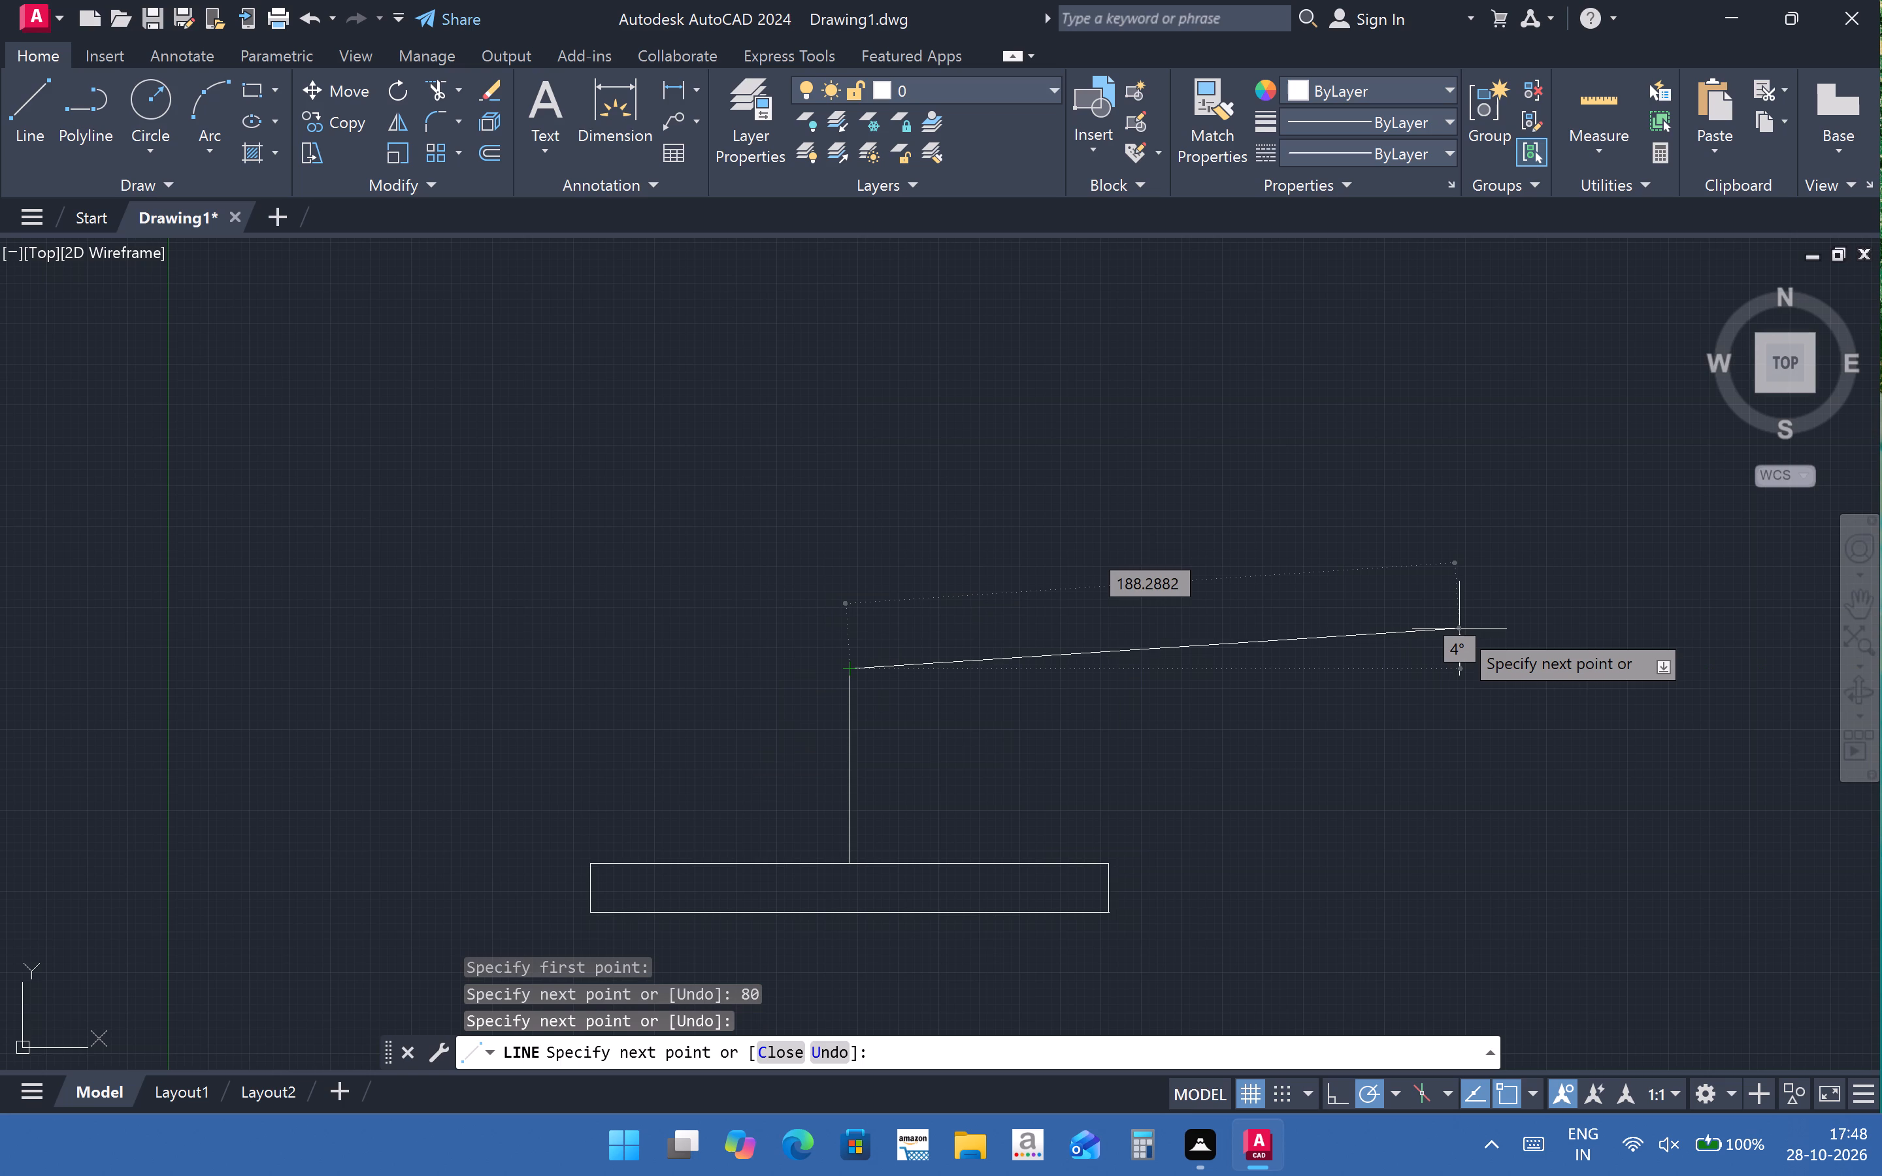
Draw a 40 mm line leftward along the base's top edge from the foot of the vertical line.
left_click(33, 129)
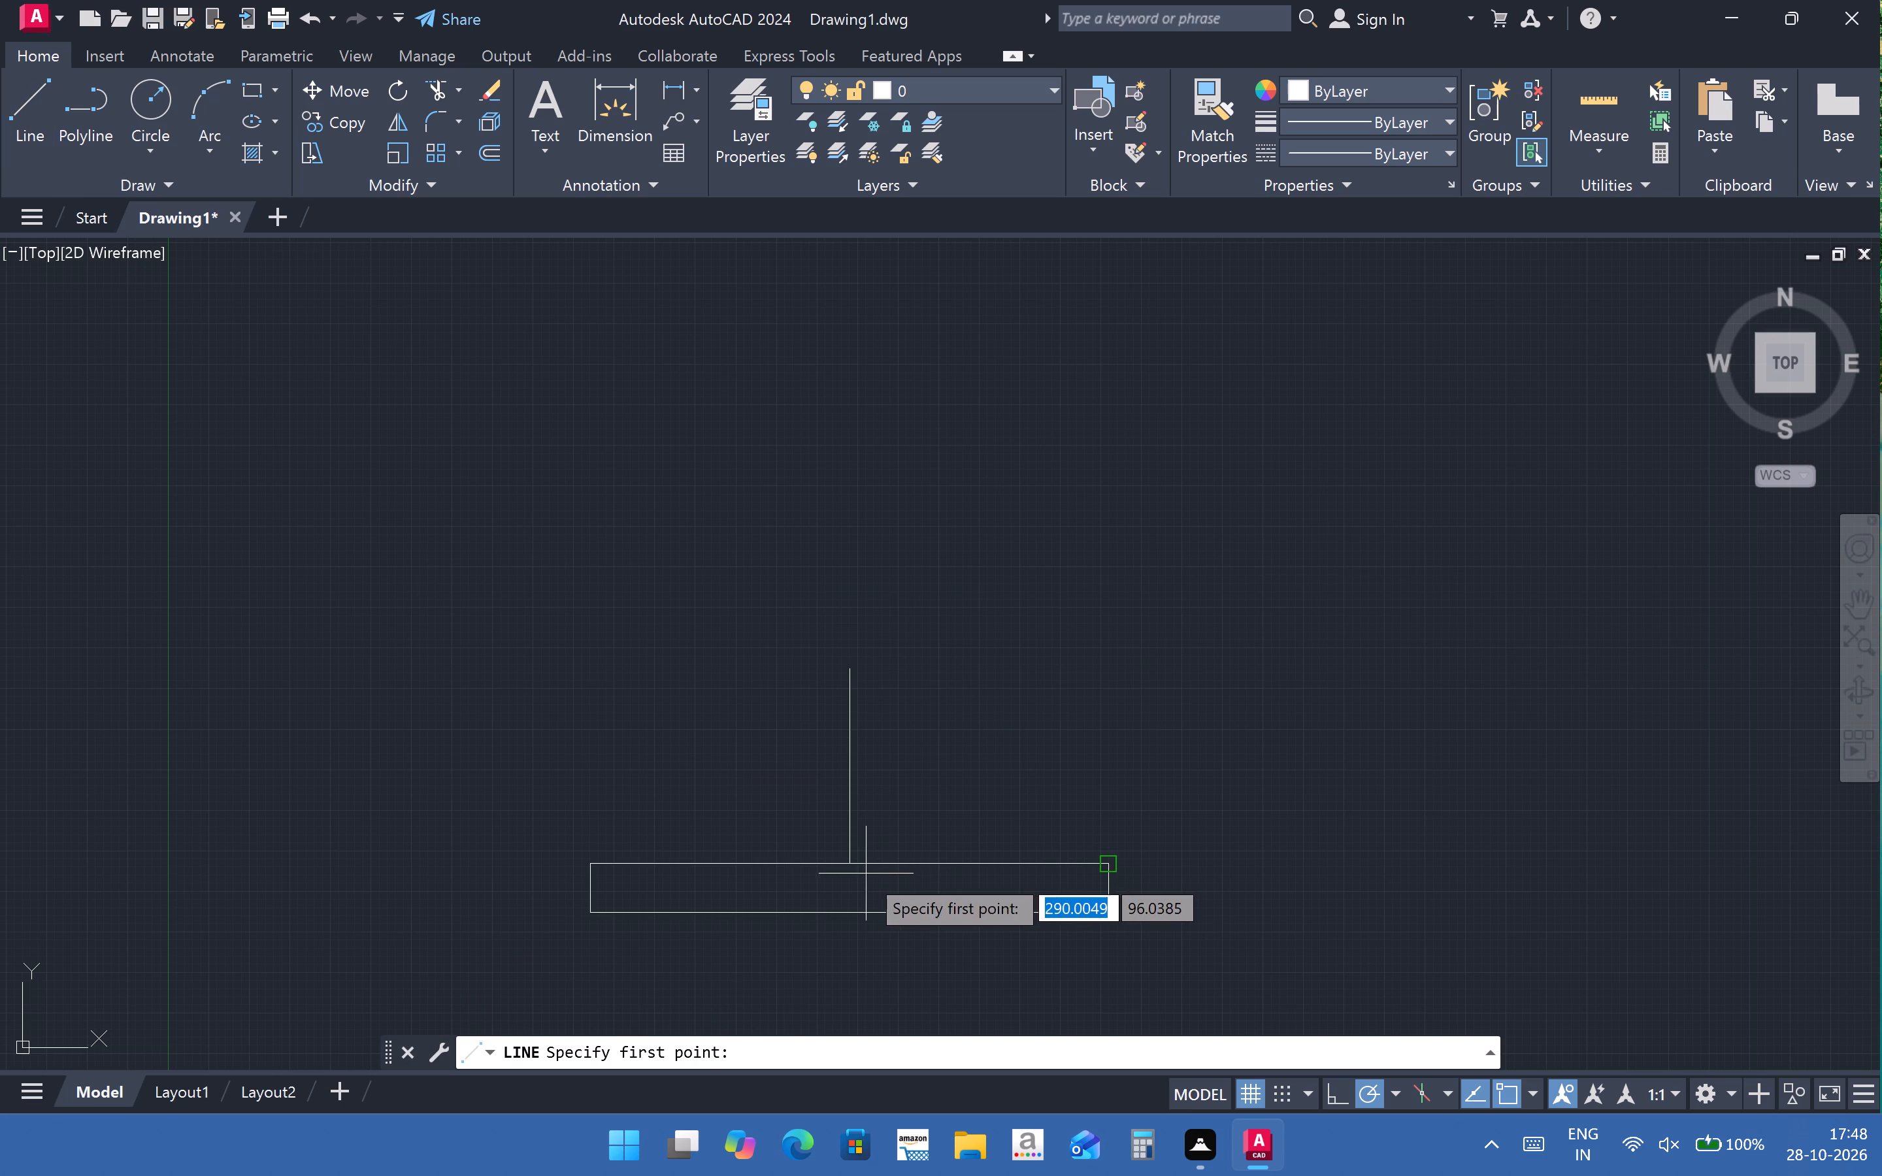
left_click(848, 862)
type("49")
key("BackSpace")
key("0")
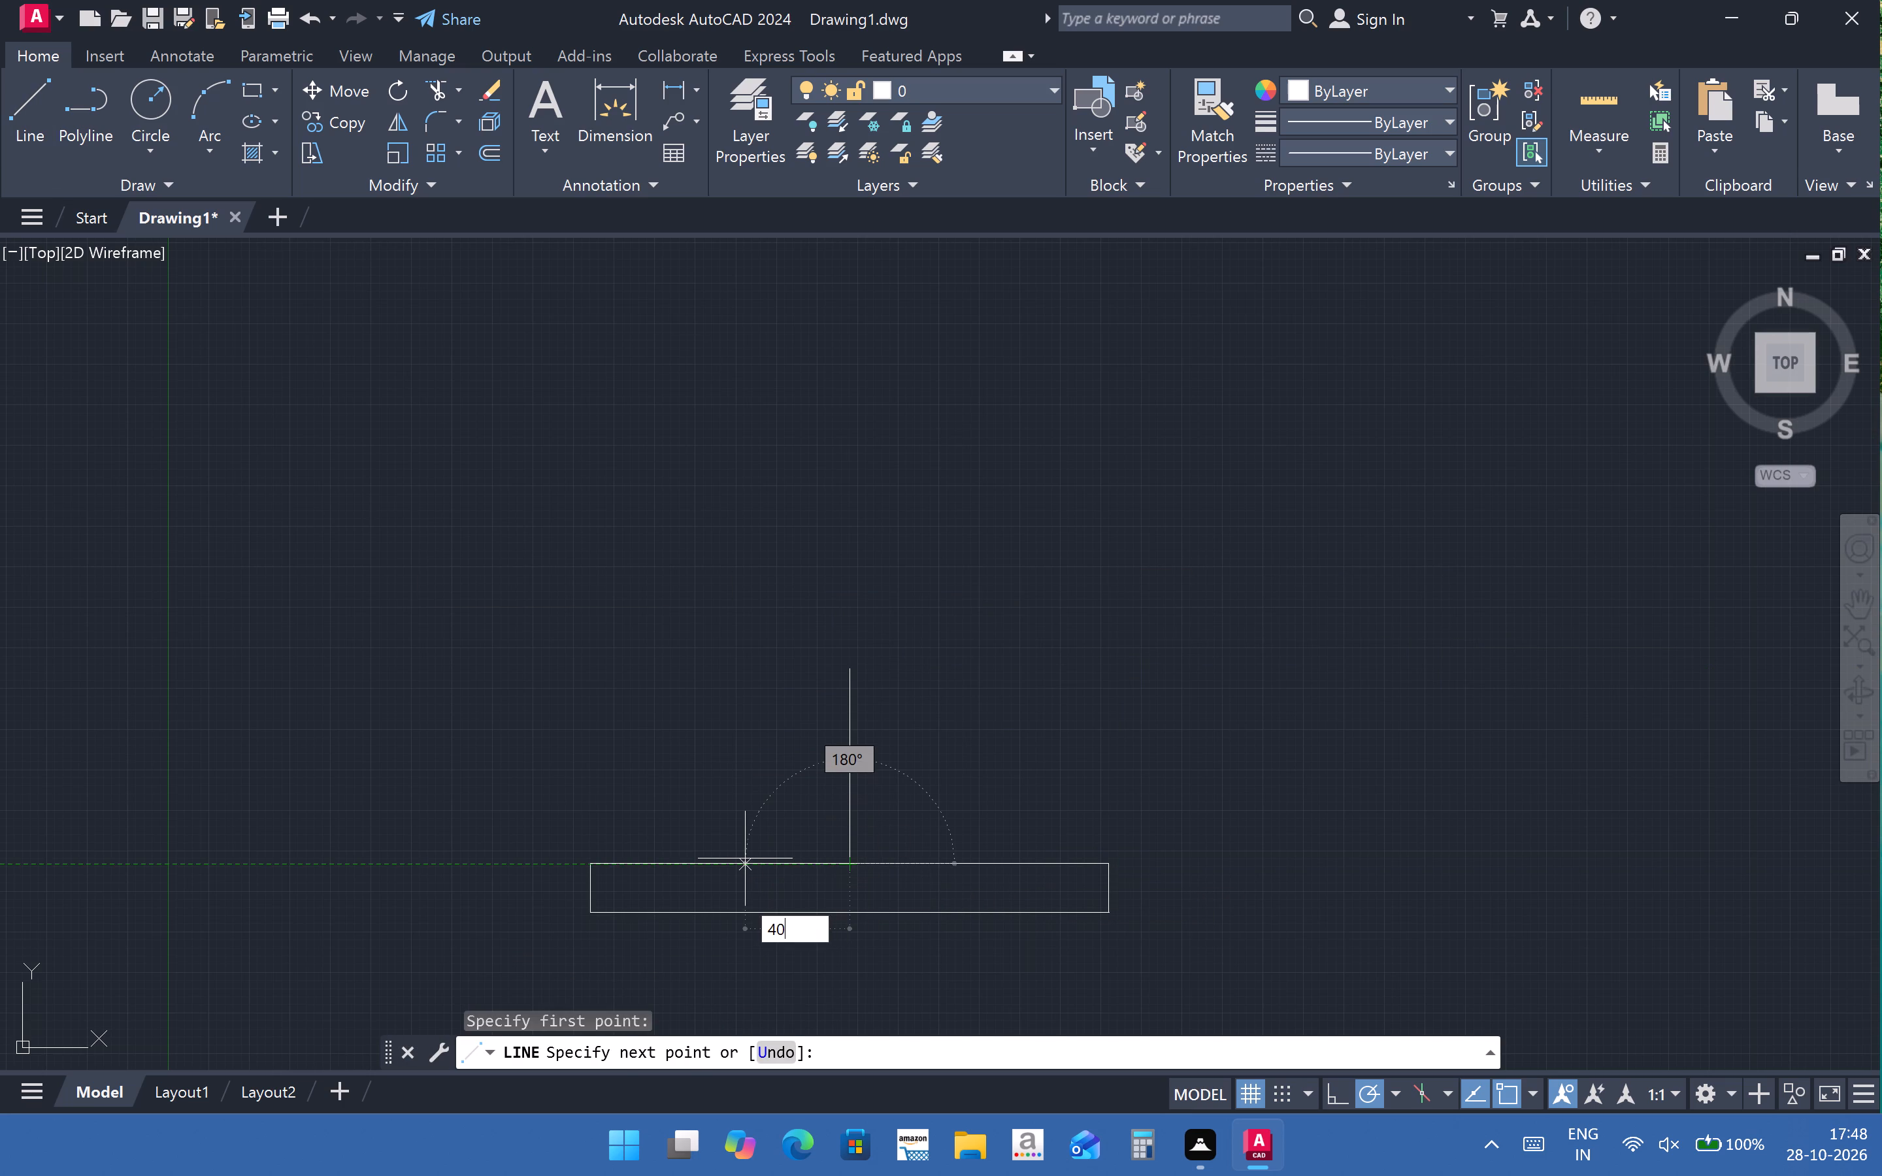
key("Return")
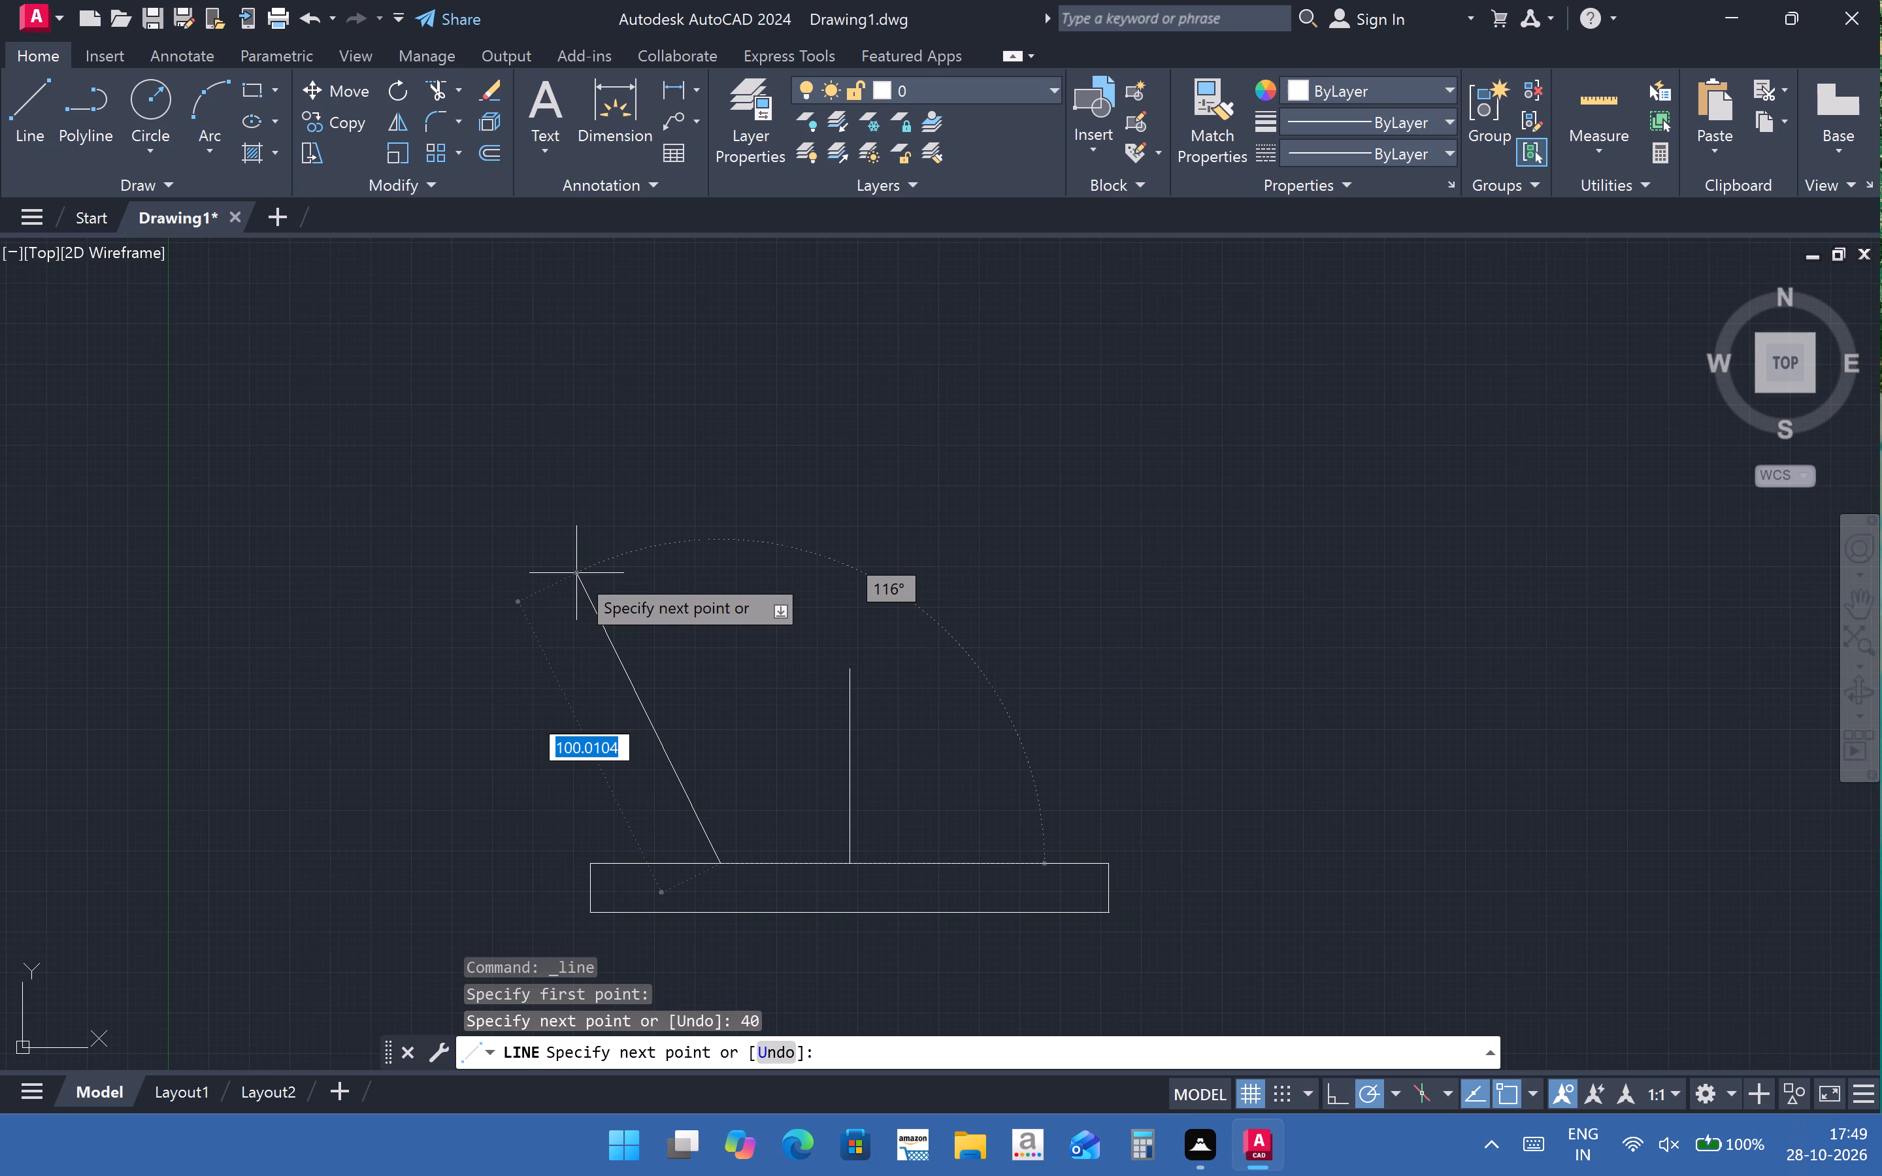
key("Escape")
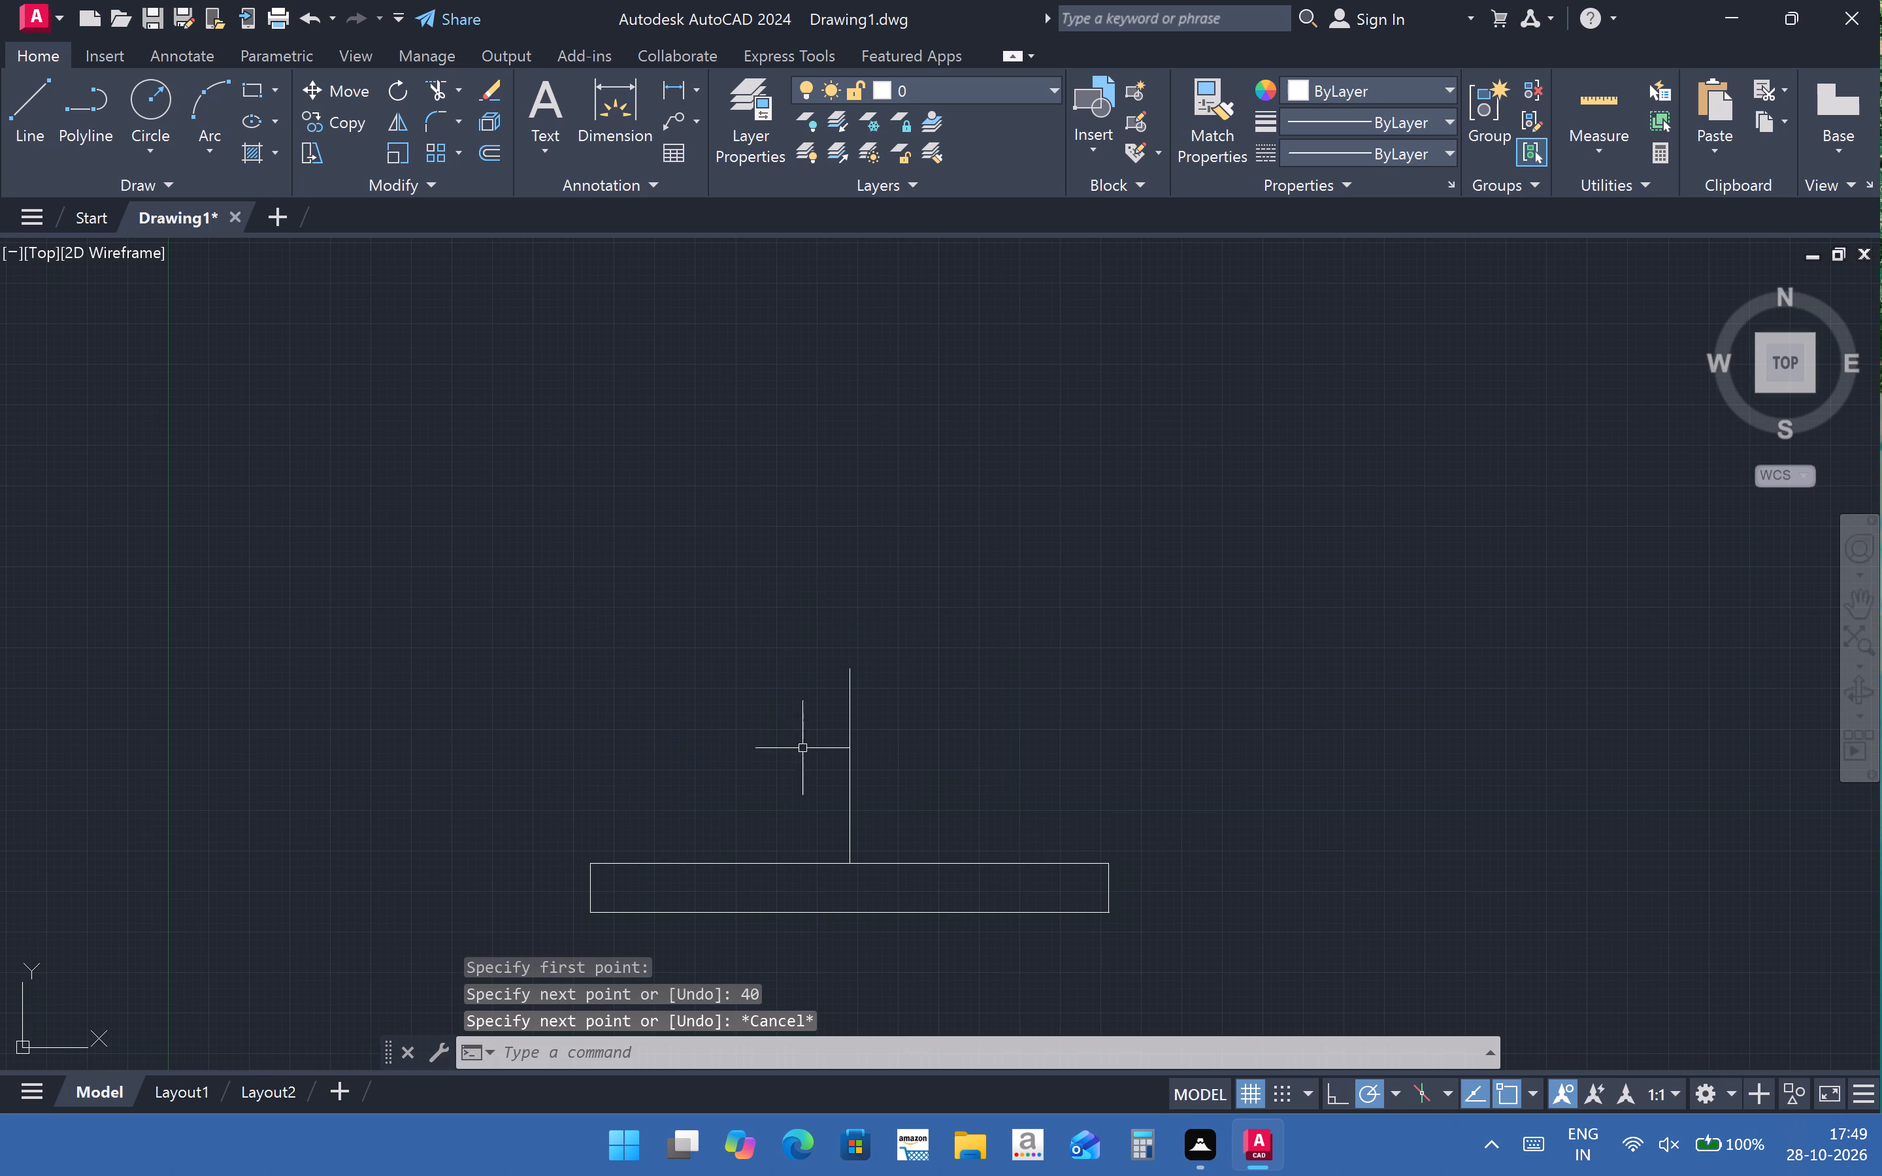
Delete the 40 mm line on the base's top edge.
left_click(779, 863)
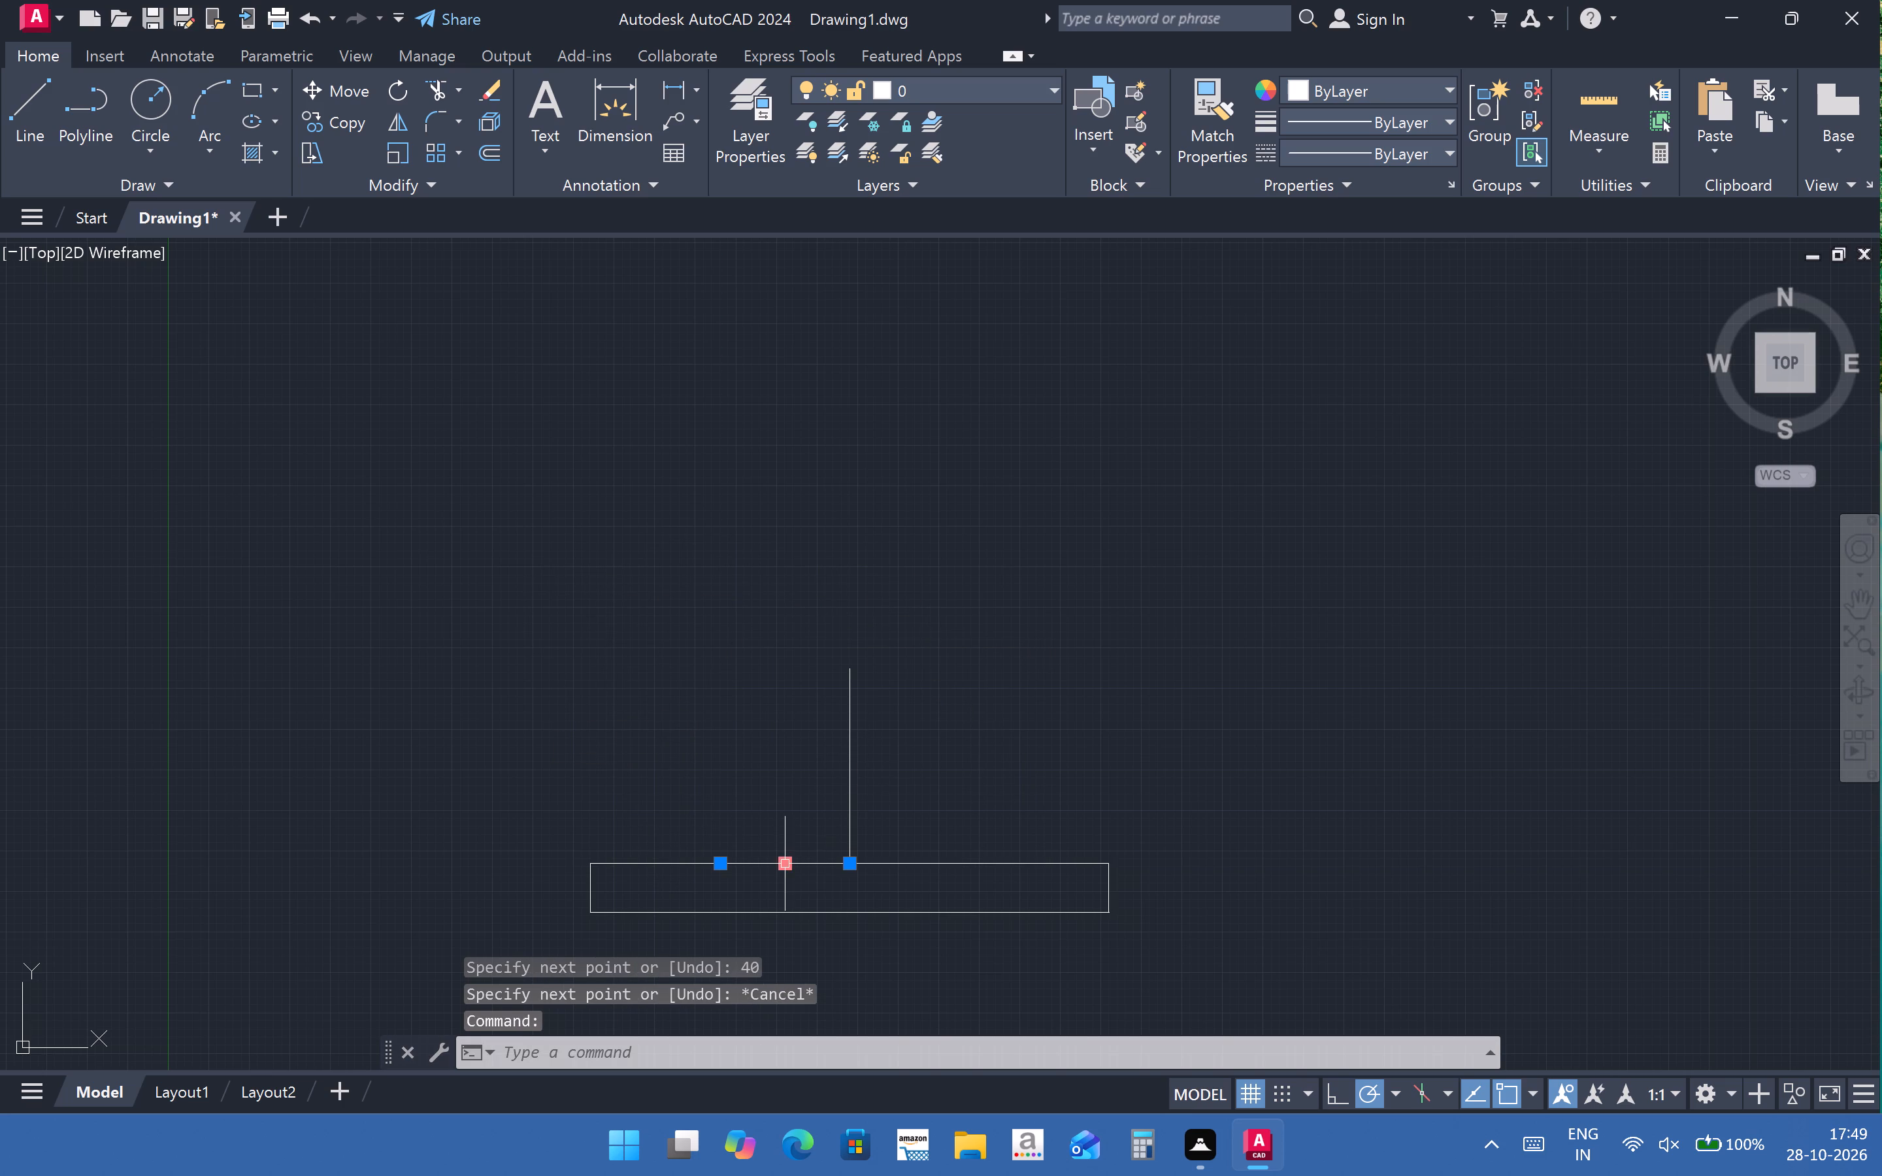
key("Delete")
Delete the 80 mm line overlapping the left half of the base's top edge.
left_click(678, 862)
key("Delete")
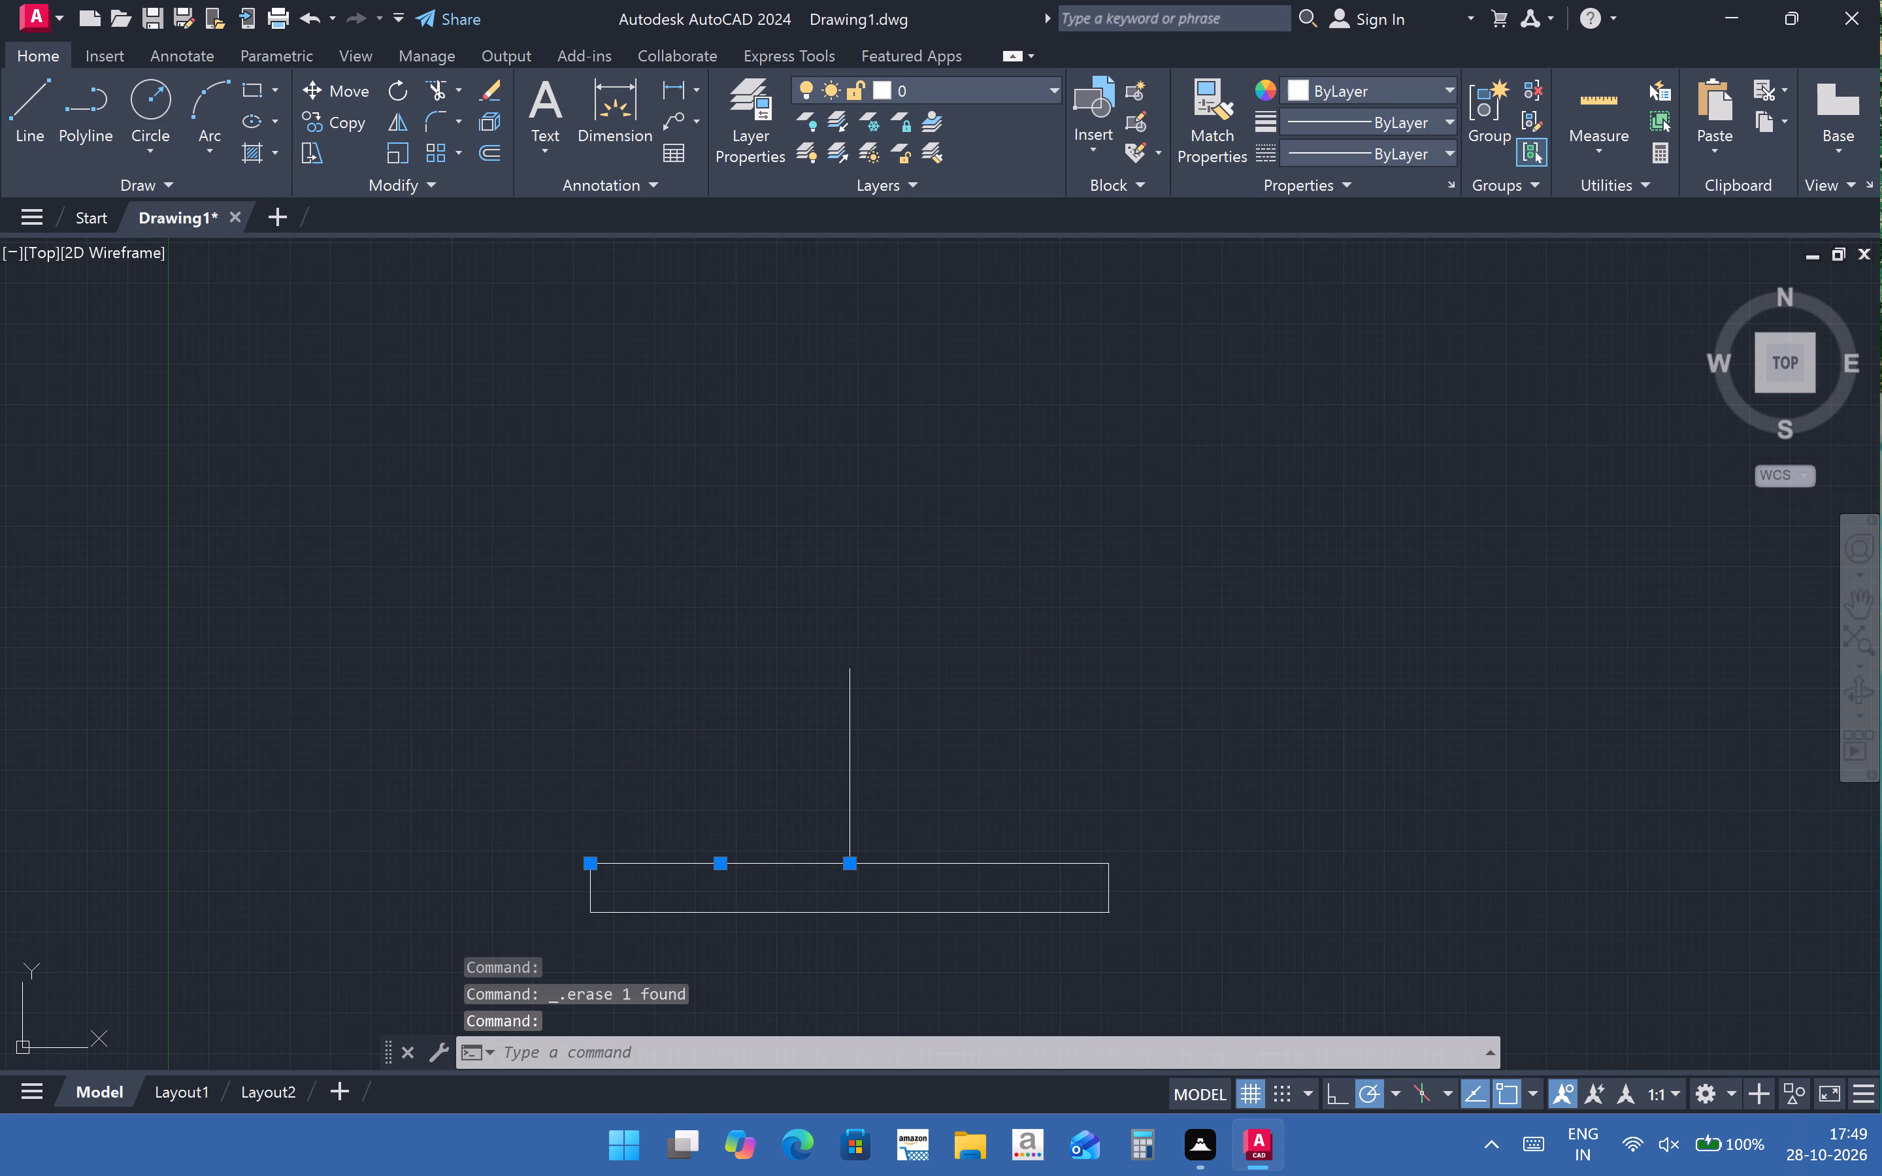
Draw a 135 mm vertical line upward from the midpoint of the base's top edge.
left_click(848, 745)
left_click(39, 118)
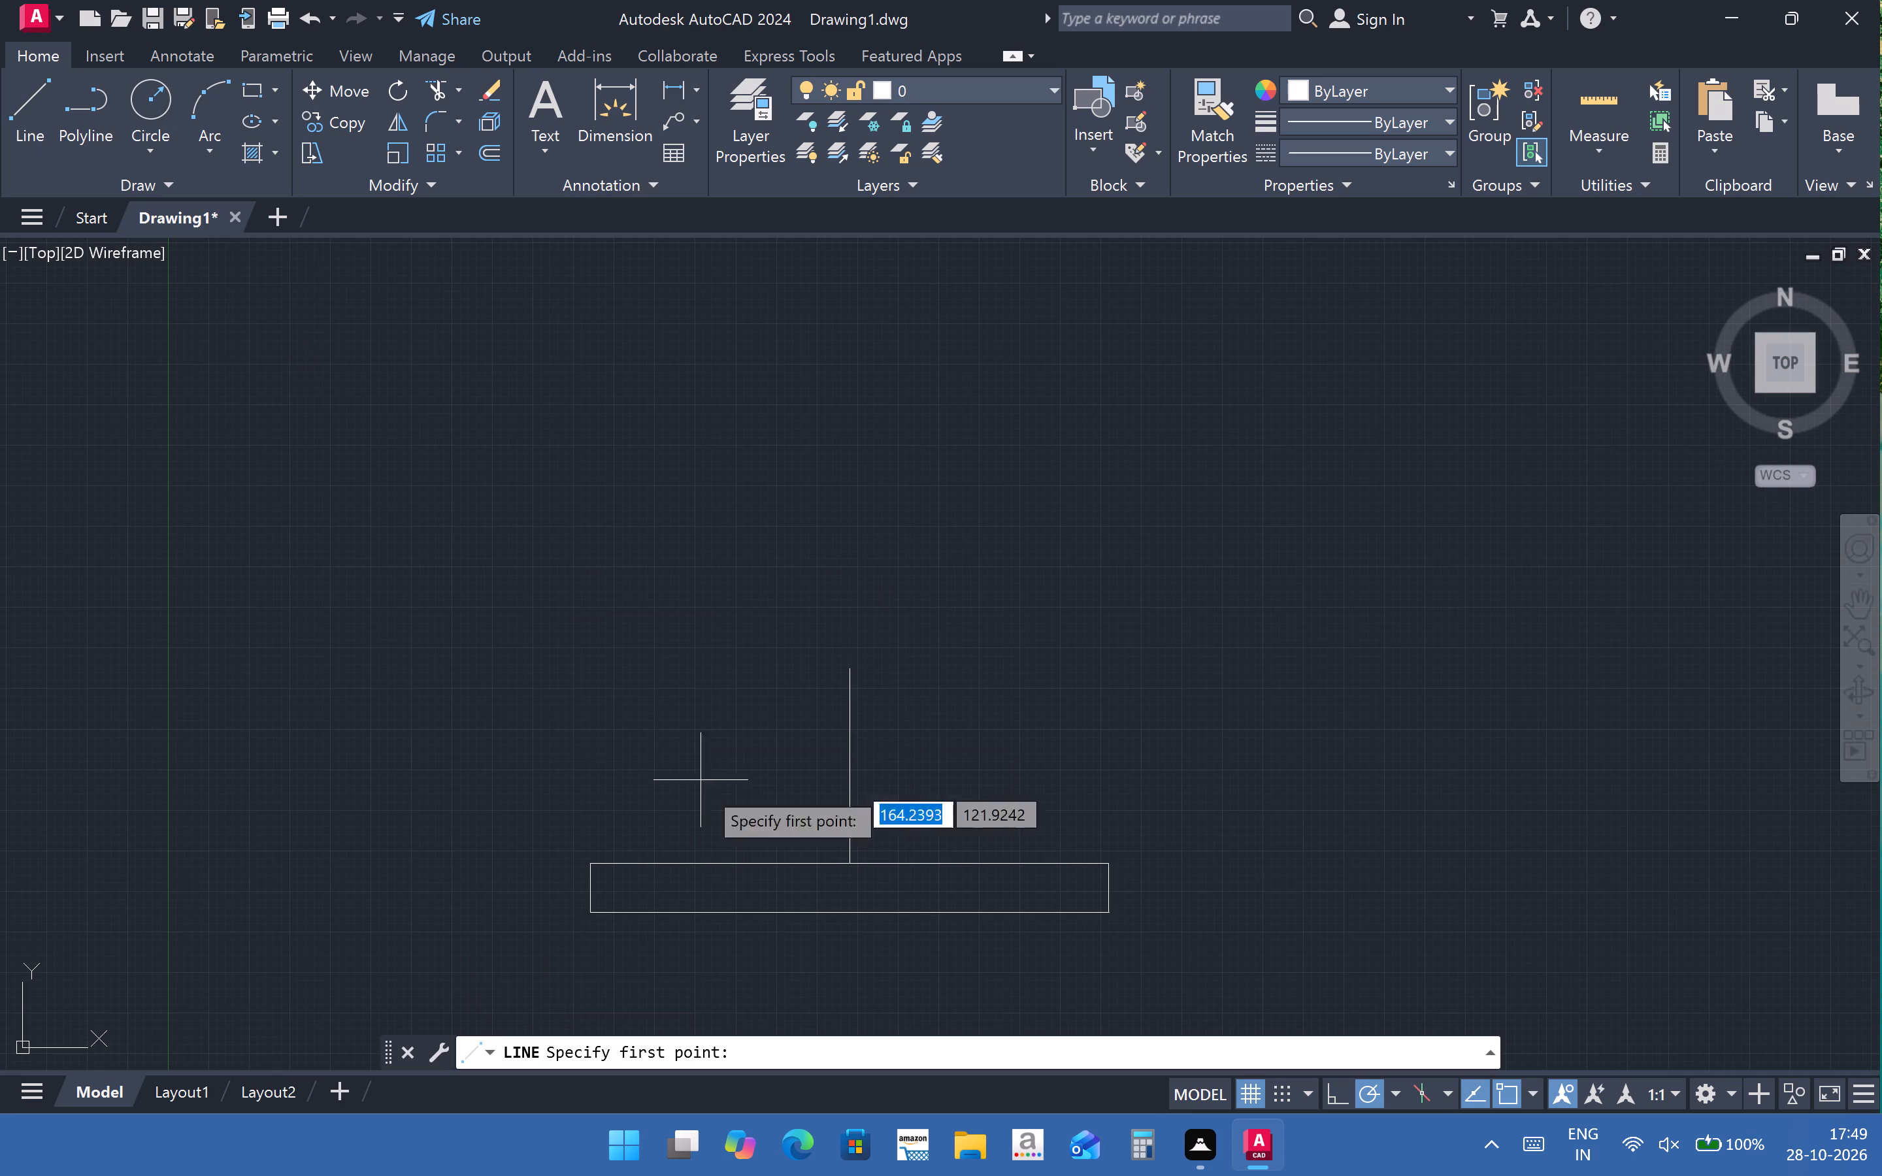
left_click(848, 864)
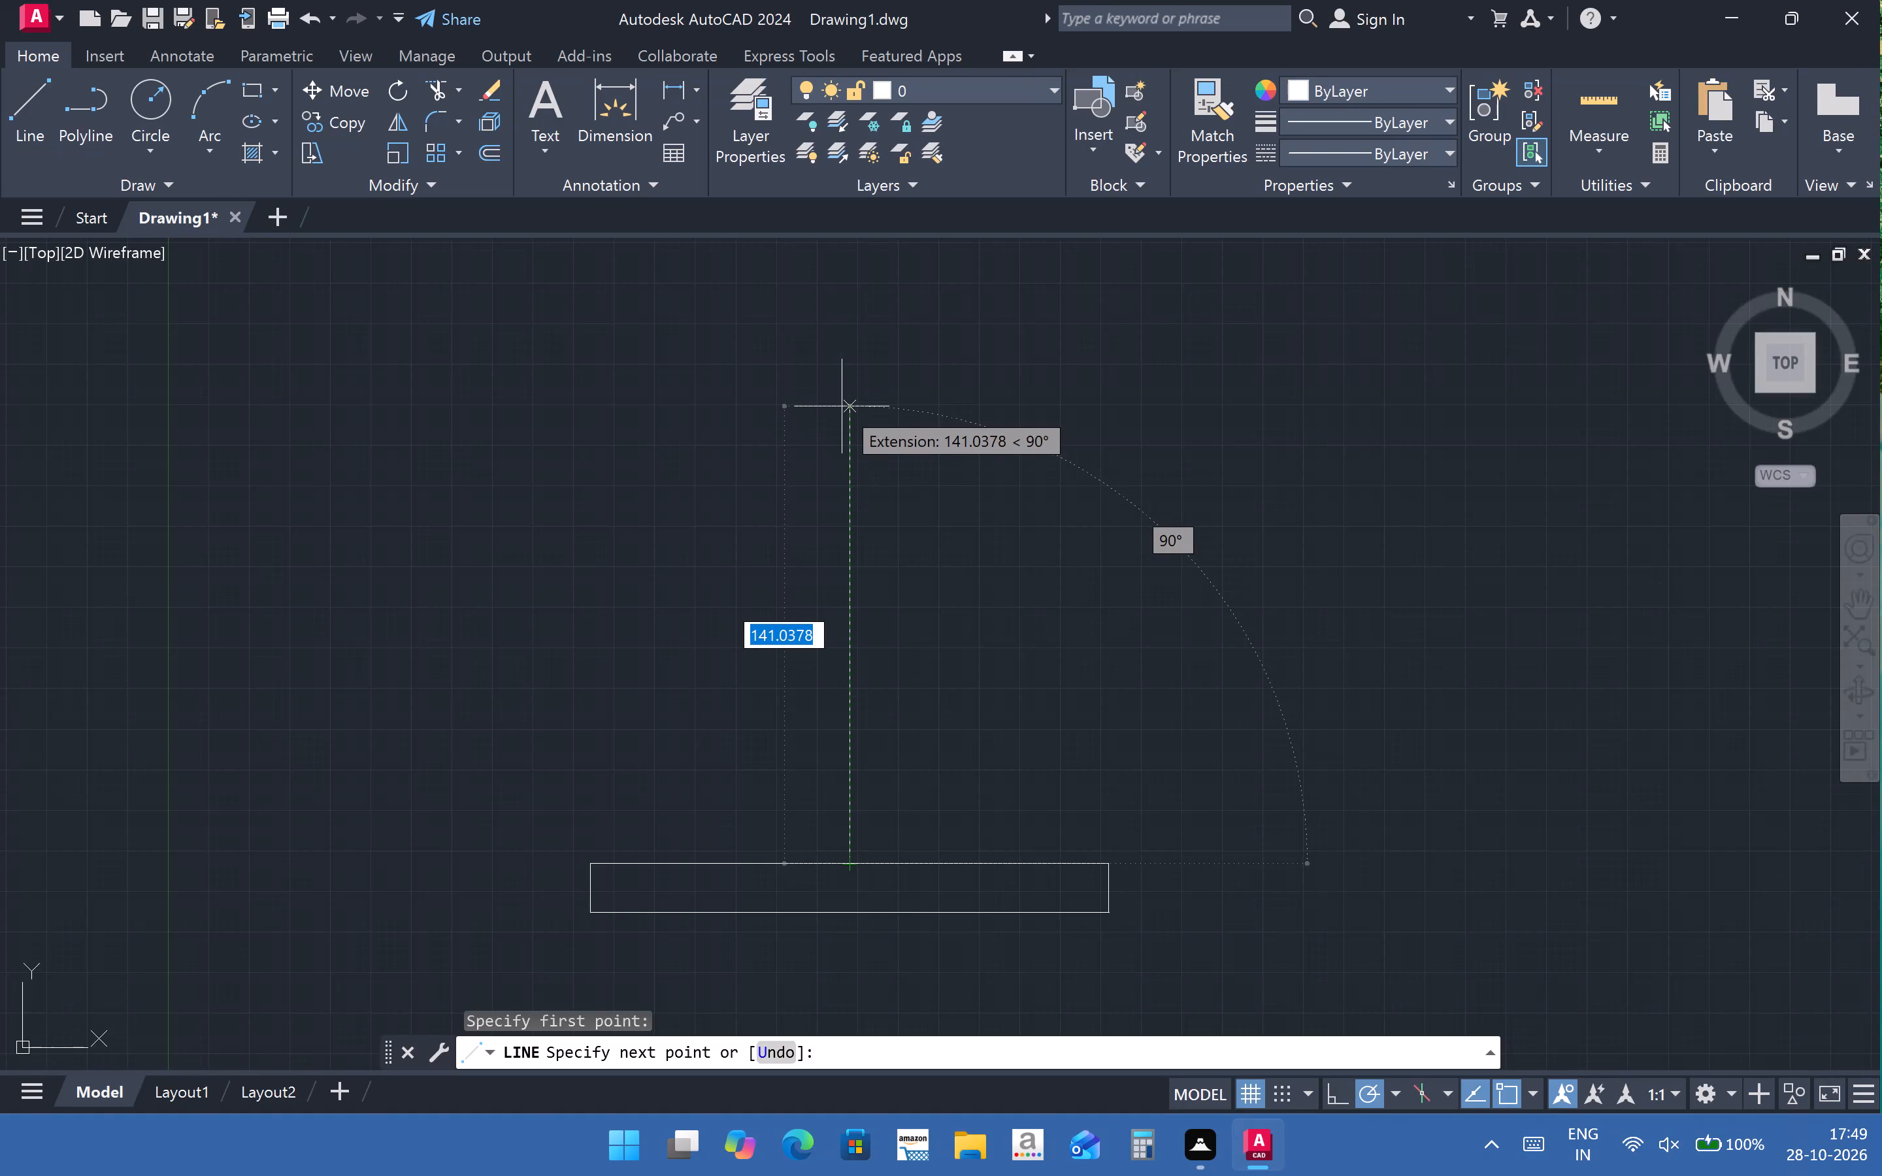
type("135")
key("Return")
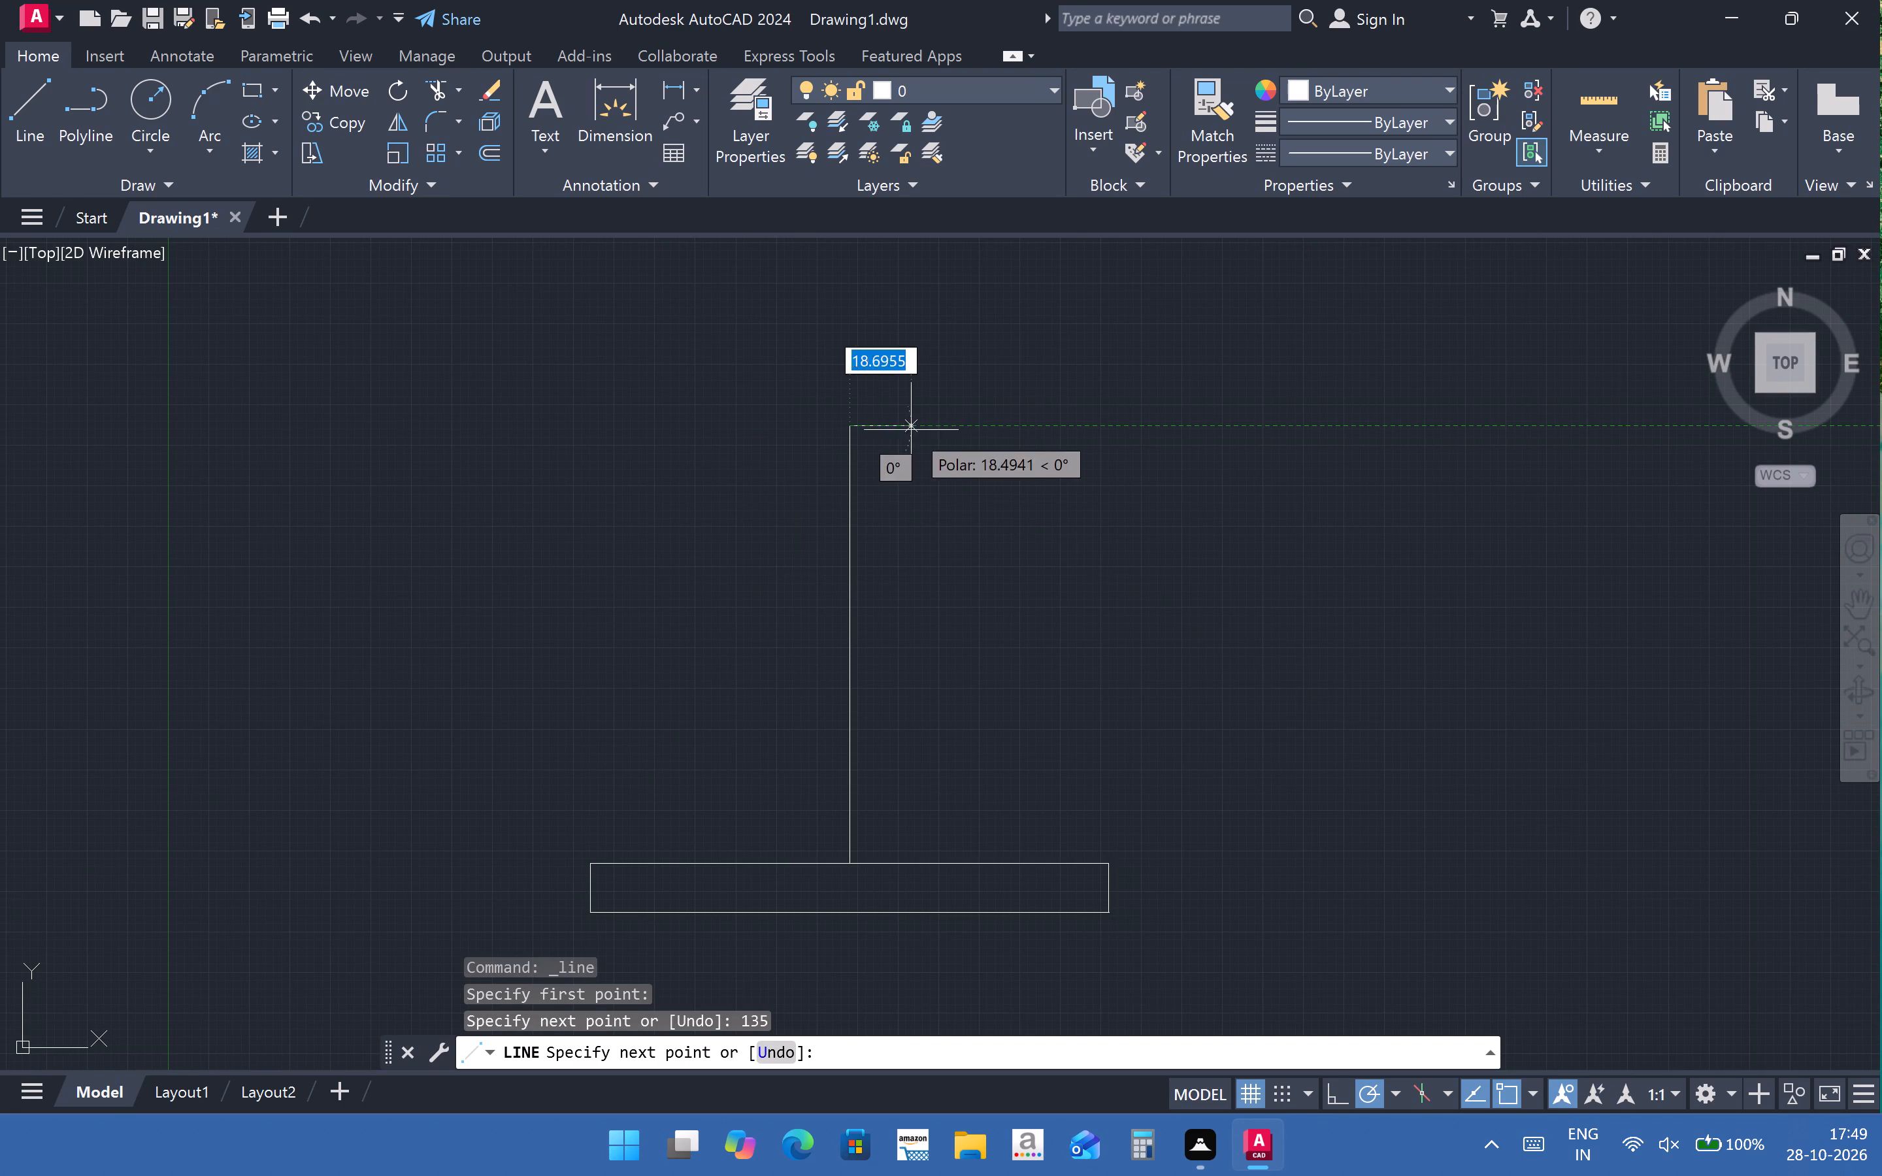
key("Escape")
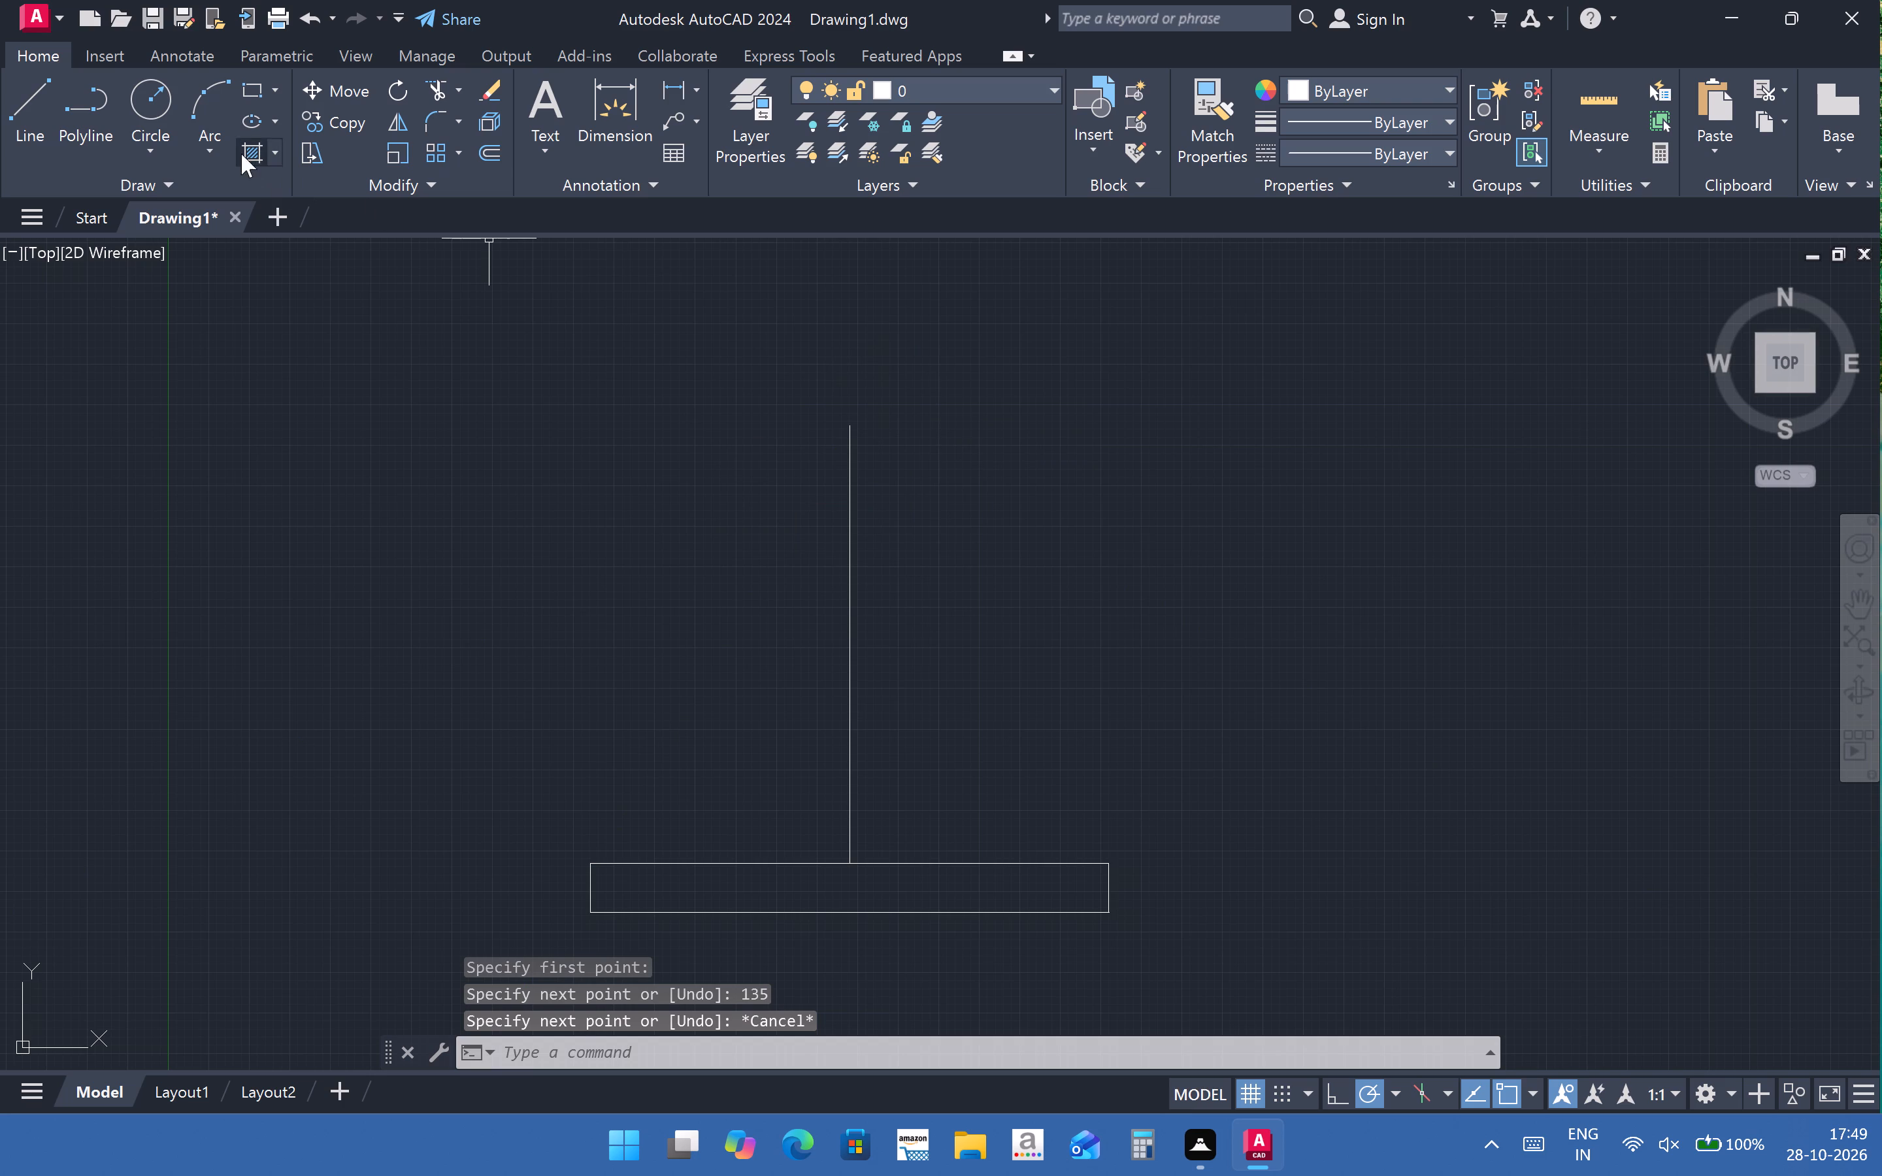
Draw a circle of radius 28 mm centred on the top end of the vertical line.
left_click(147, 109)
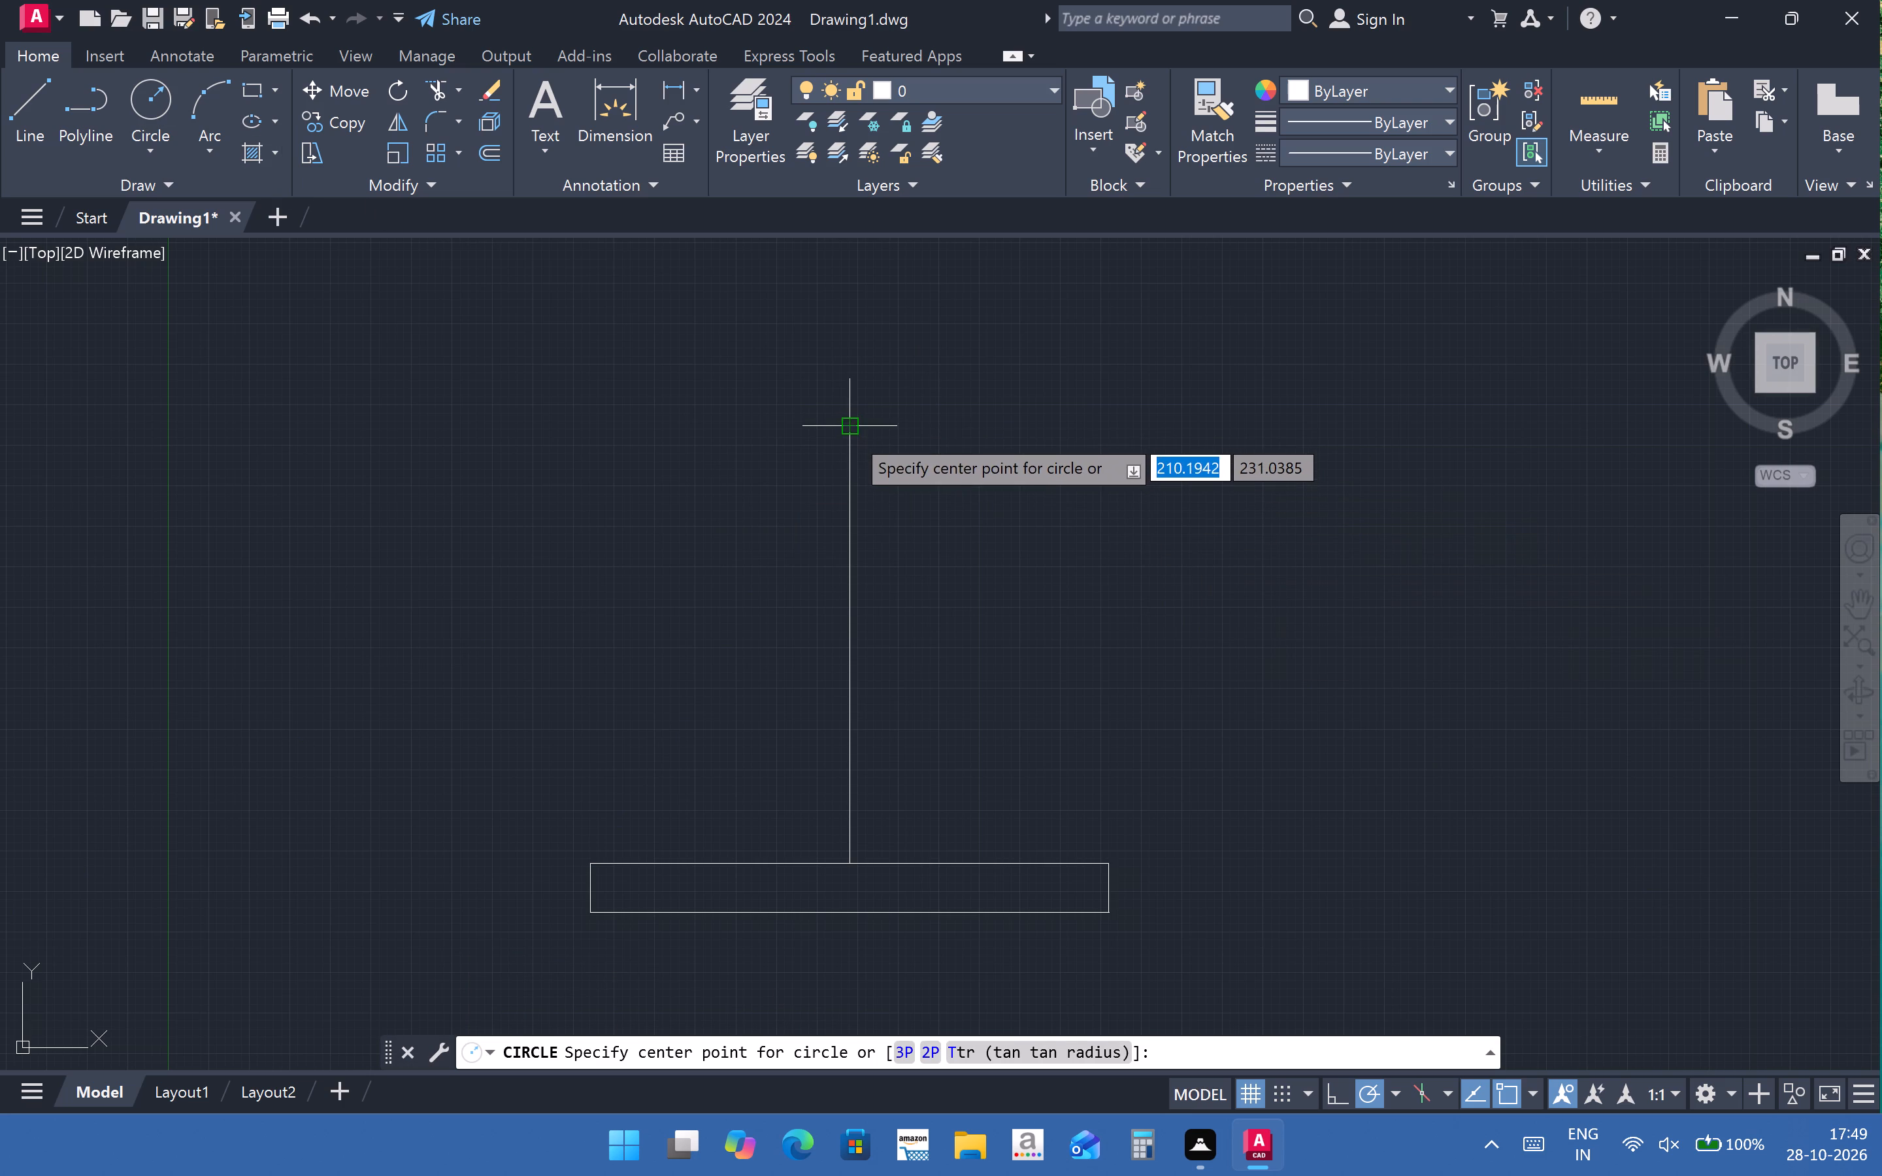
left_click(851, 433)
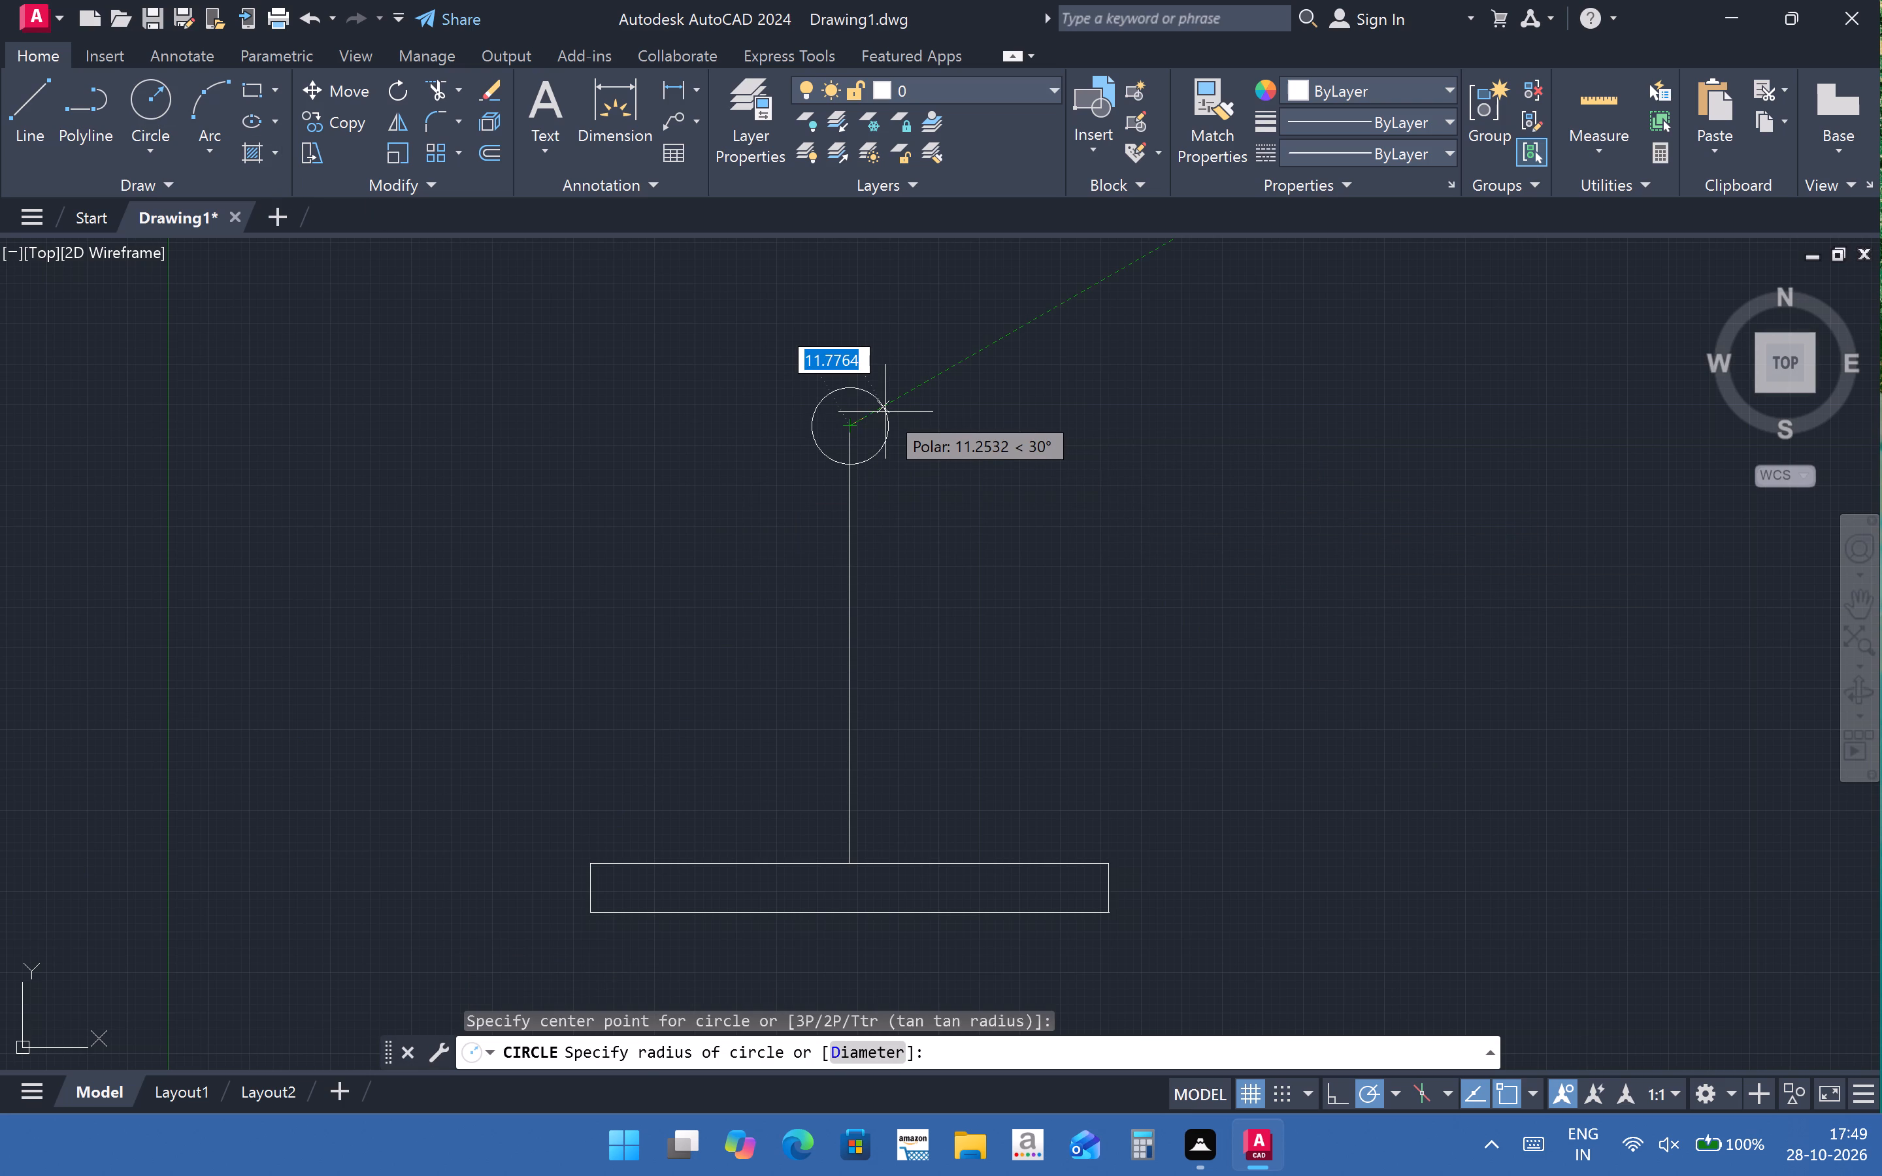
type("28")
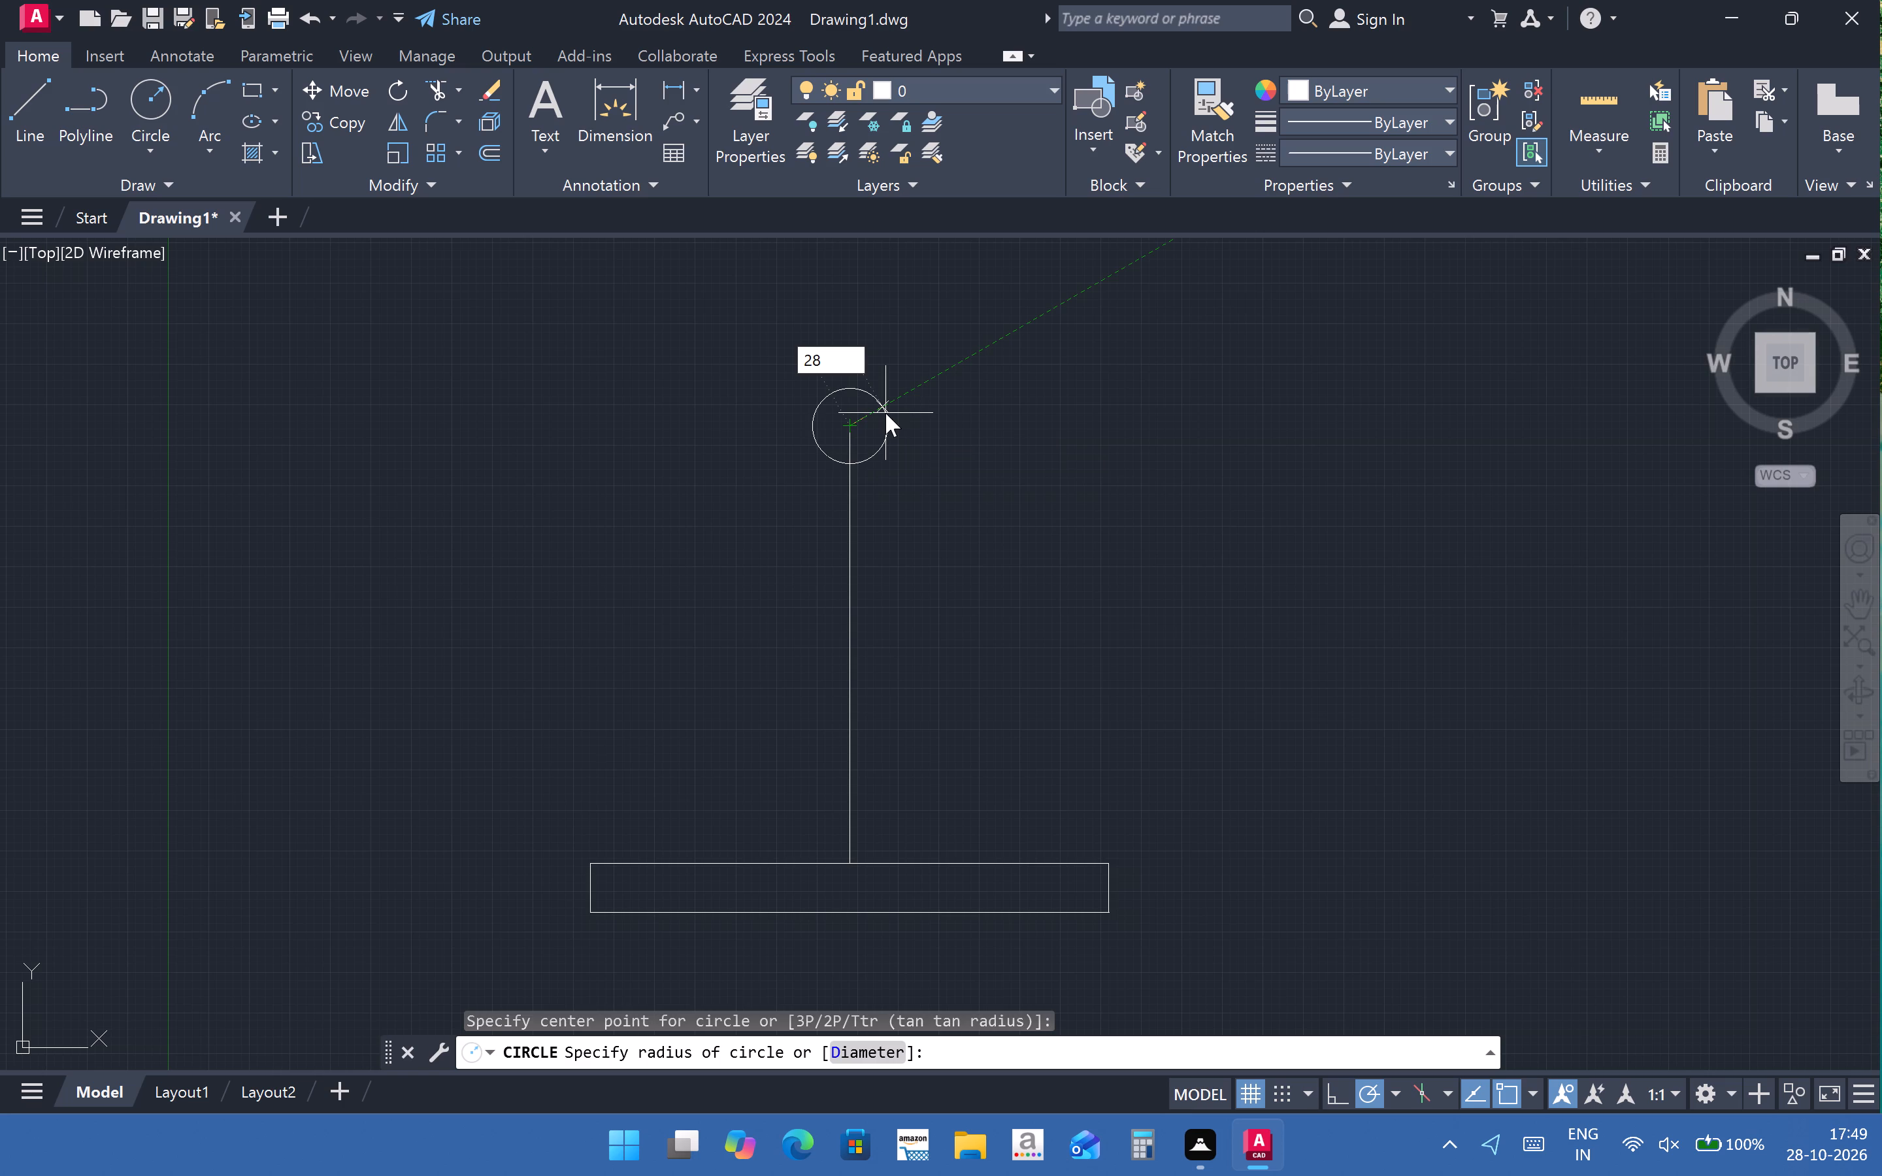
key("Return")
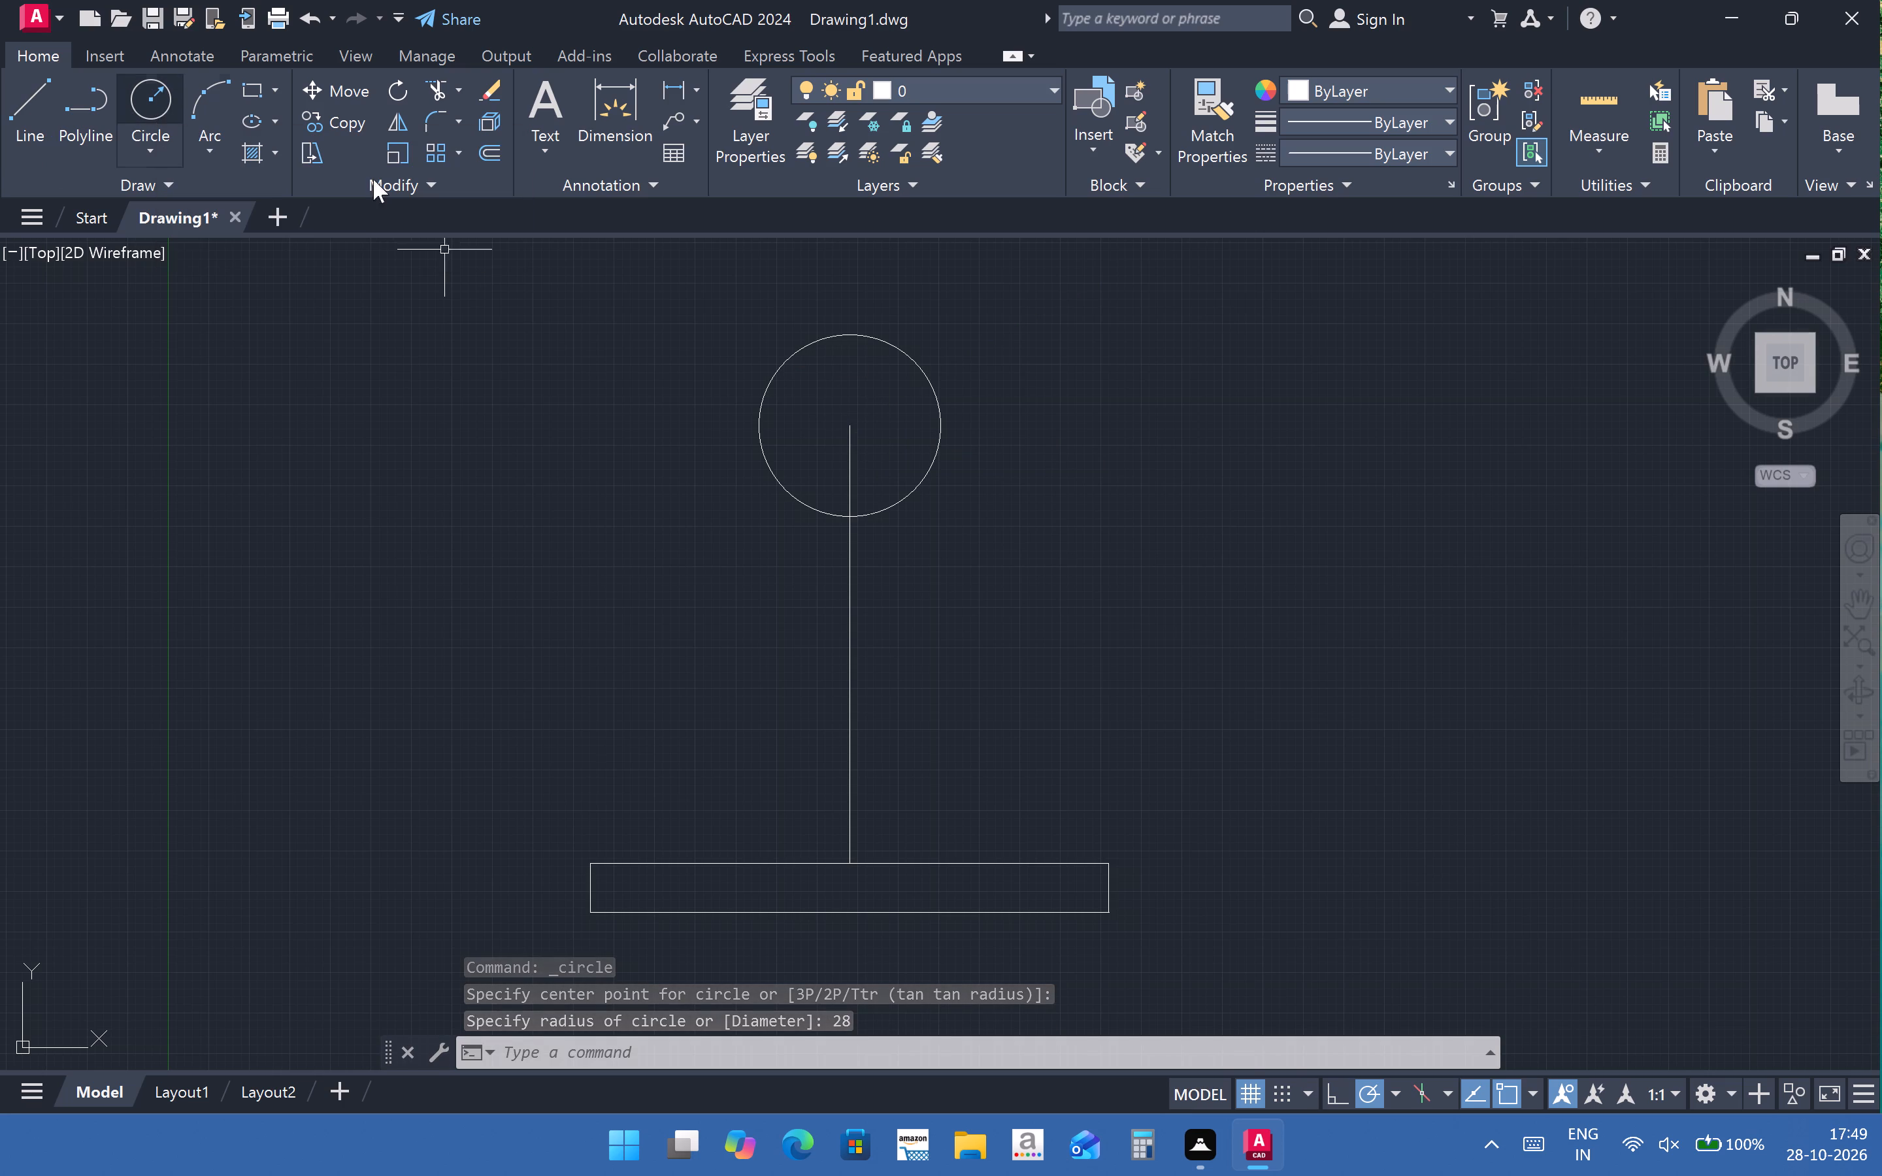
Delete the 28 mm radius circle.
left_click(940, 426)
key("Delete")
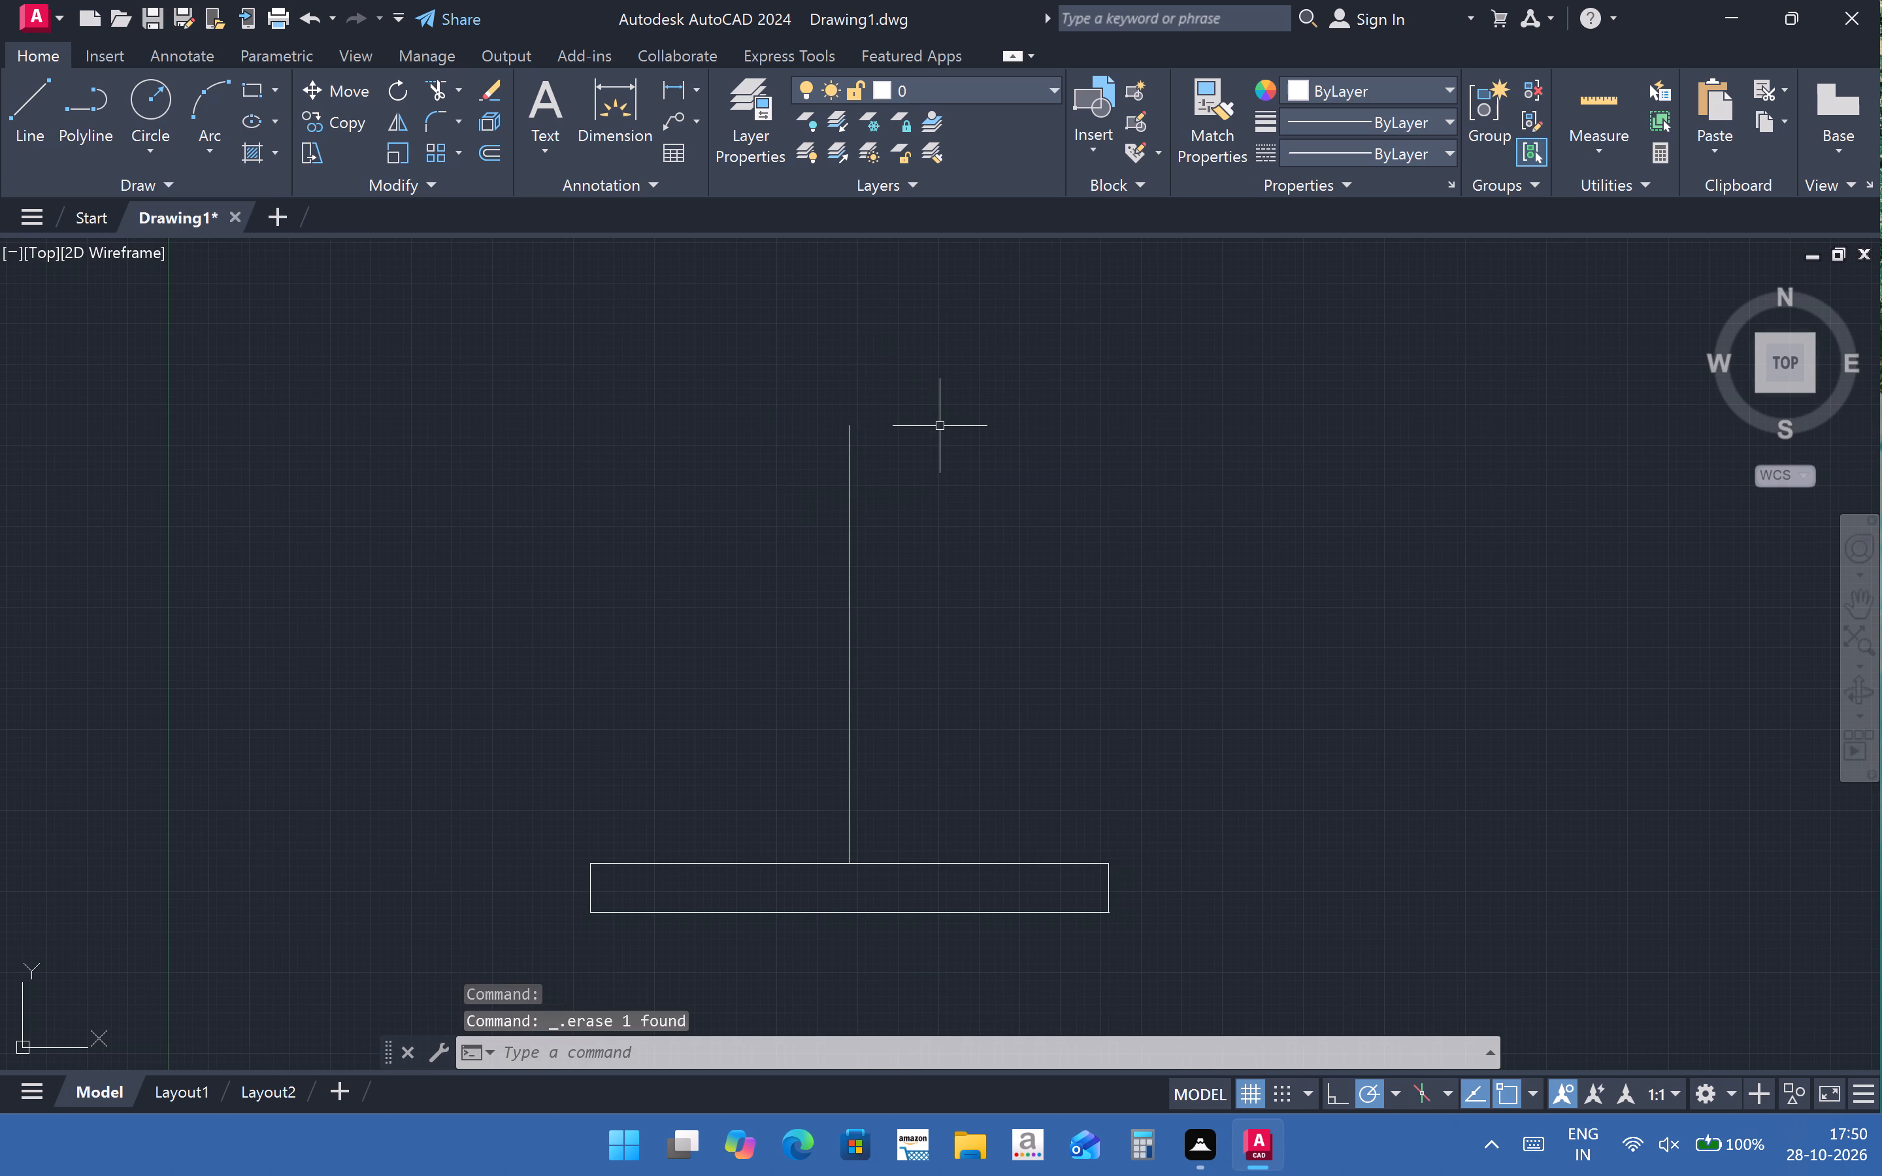
Draw a circle of diameter 28 mm centred on the top end of the vertical line.
left_click(171, 150)
left_click(191, 228)
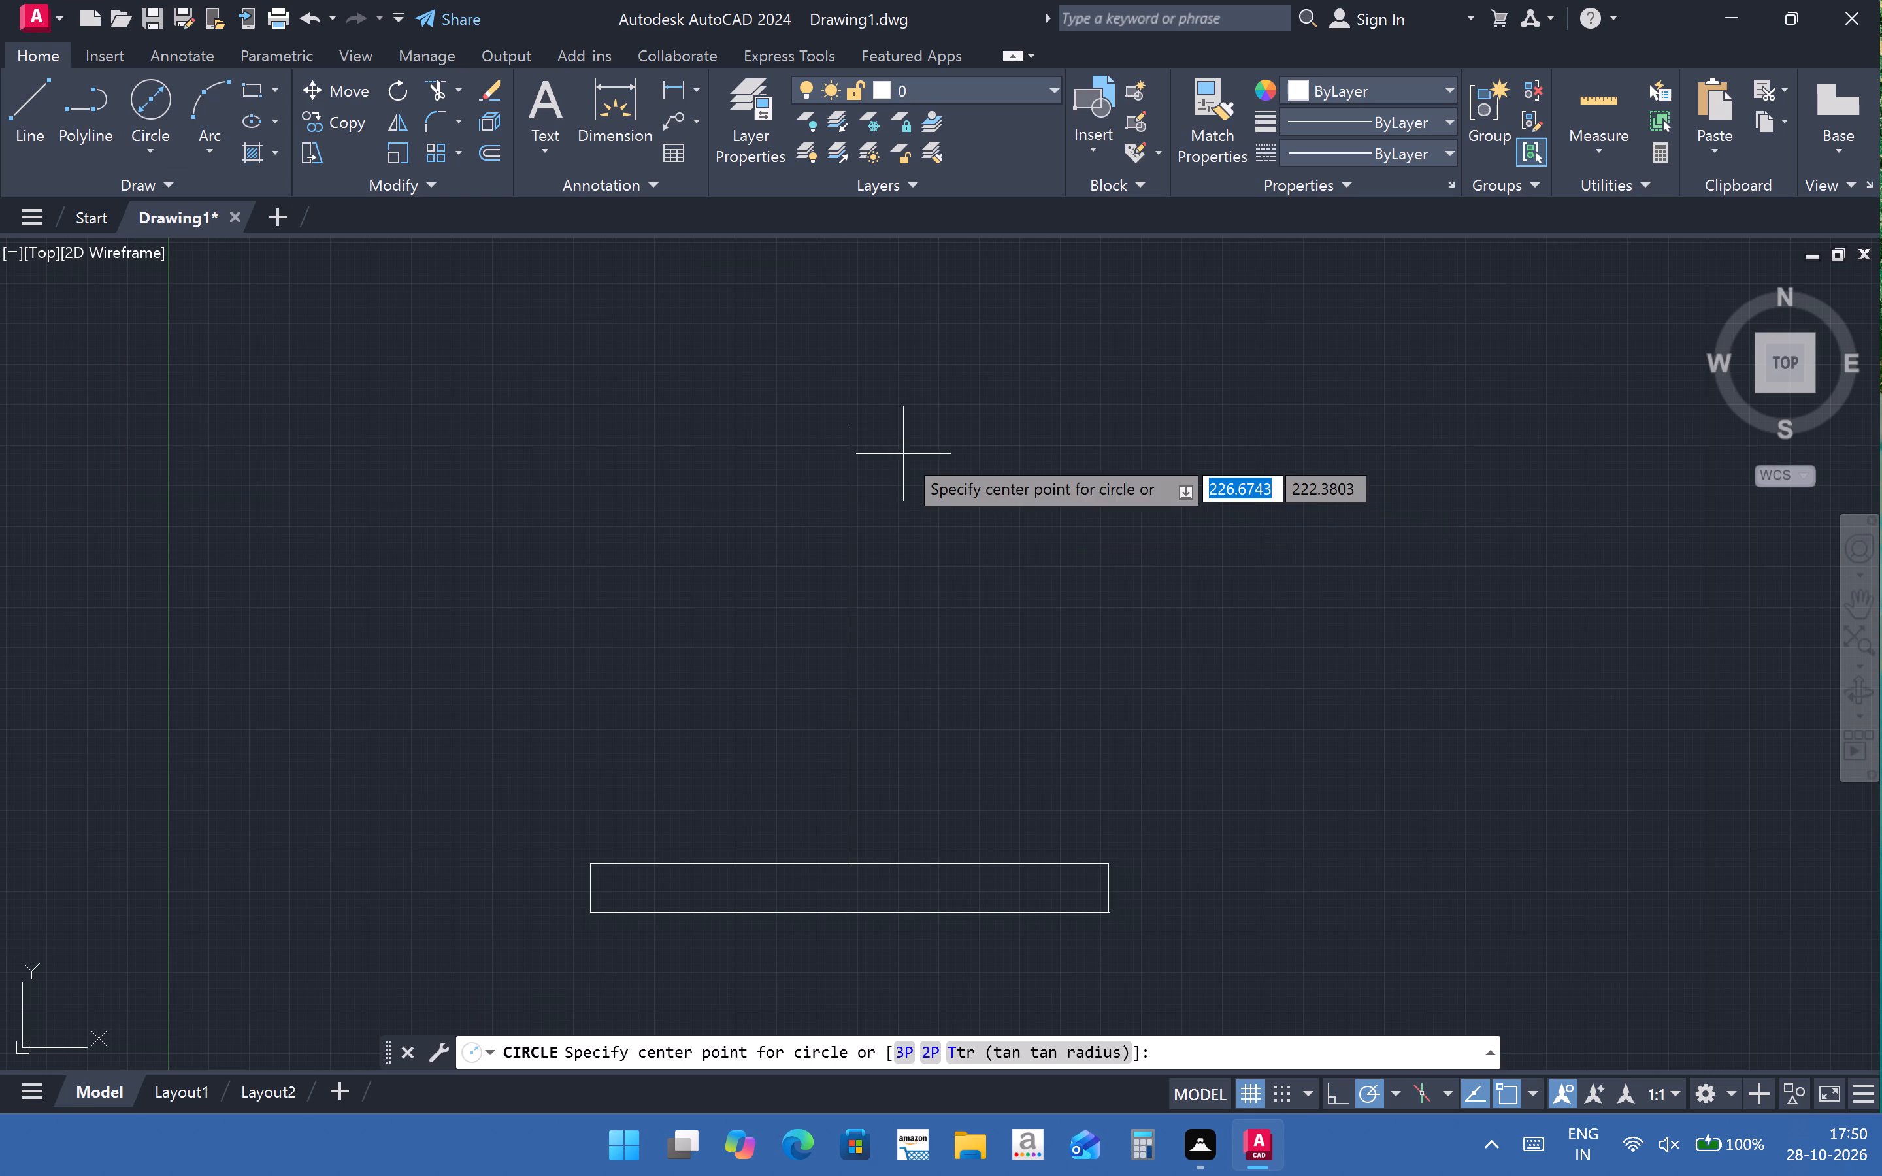
left_click(853, 433)
key("2")
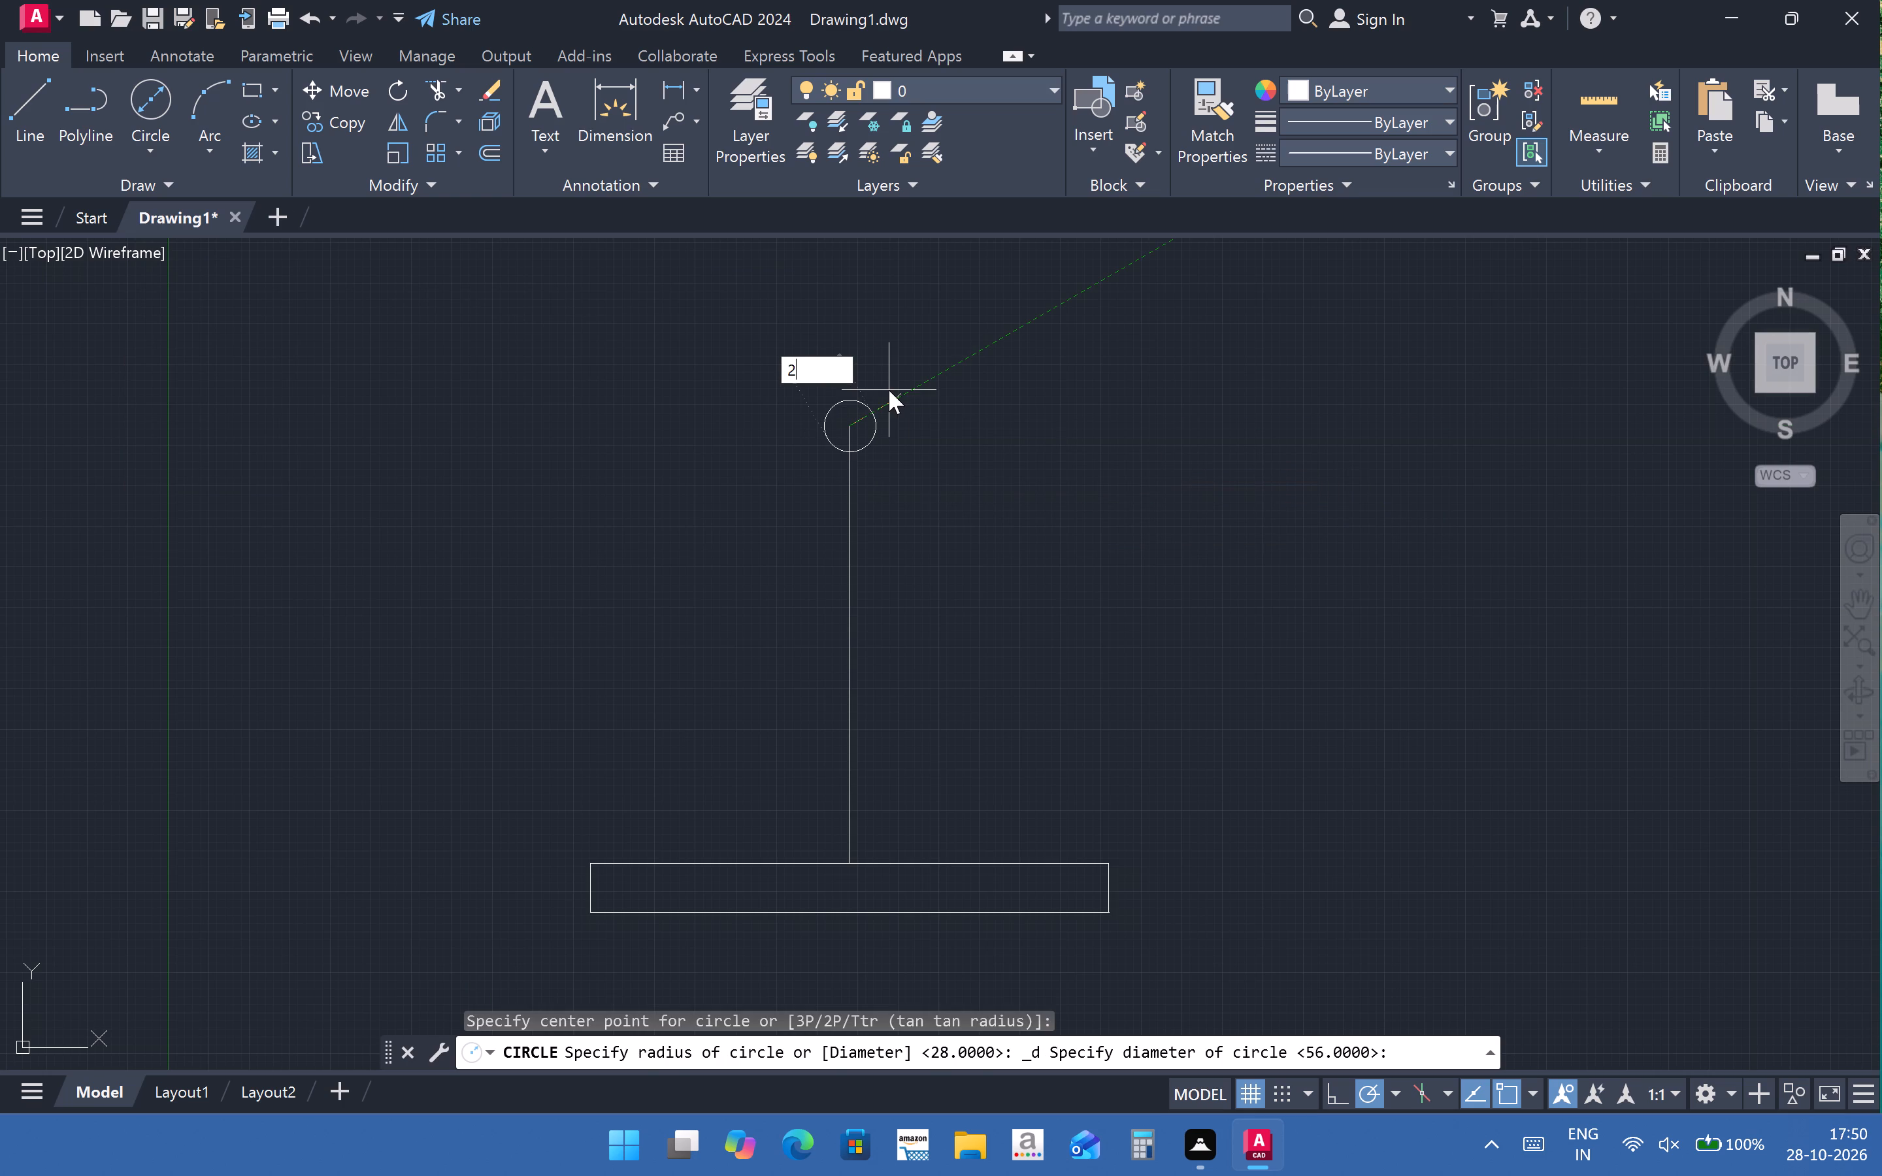
key("8")
key("Return")
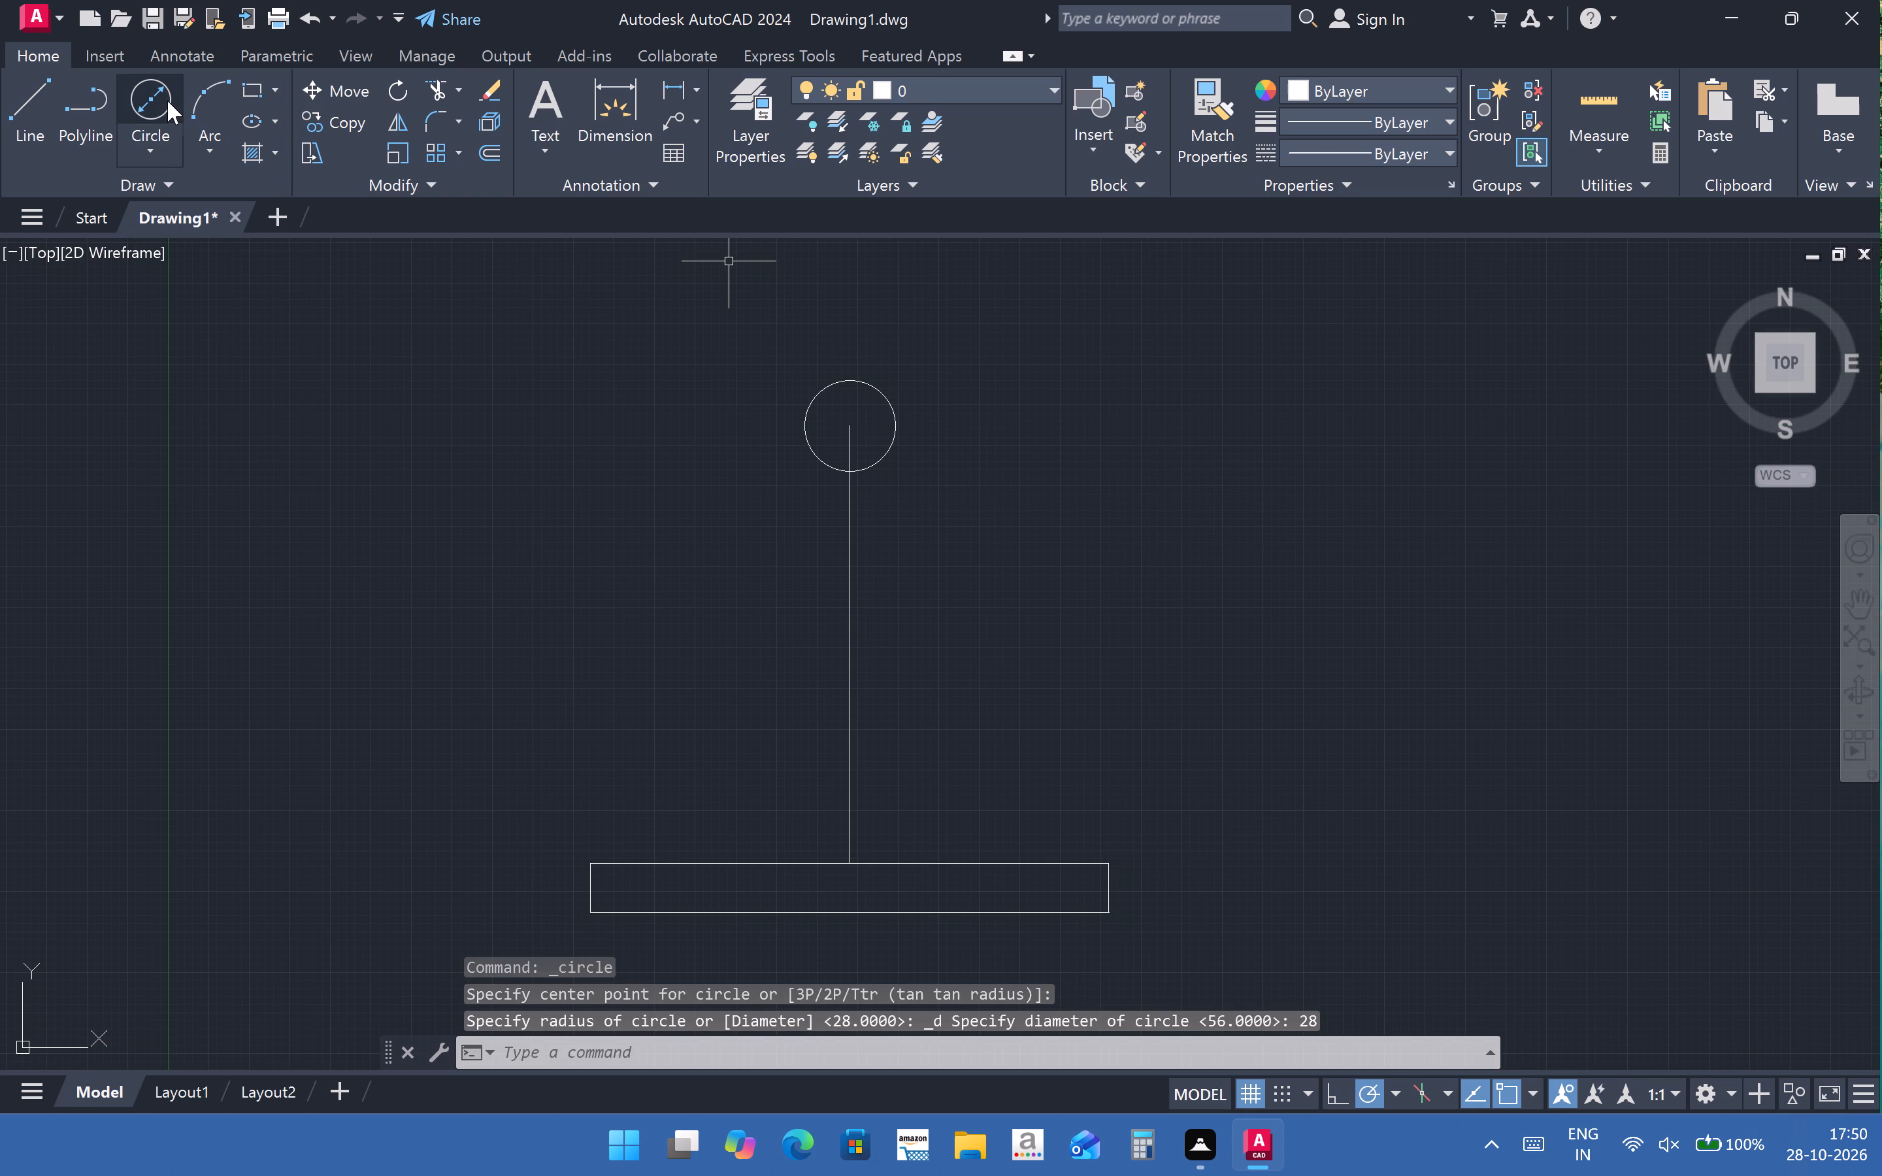
Draw a concentric circle of diameter 60 mm around the 28 mm circle at the vertical line's top end.
left_click(166, 155)
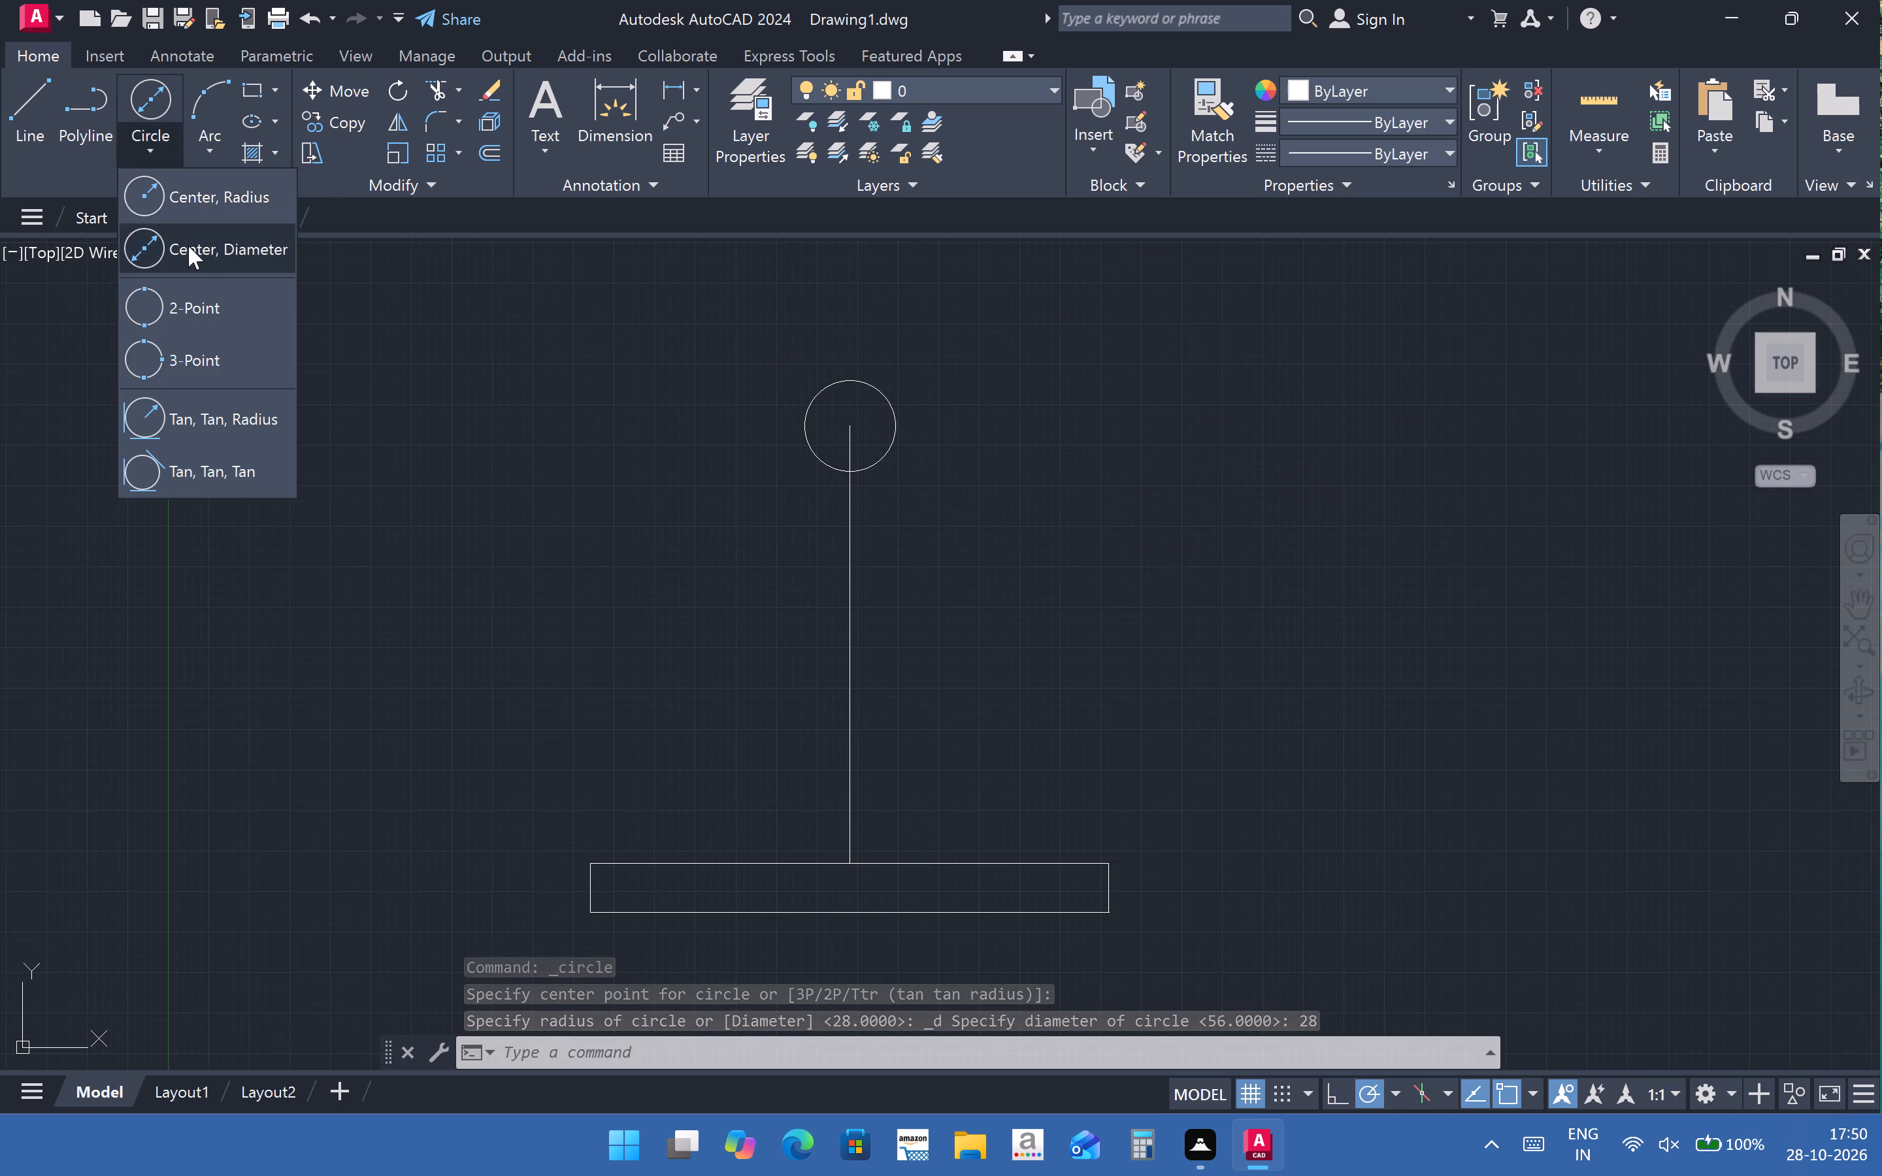
left_click(188, 246)
left_click(856, 441)
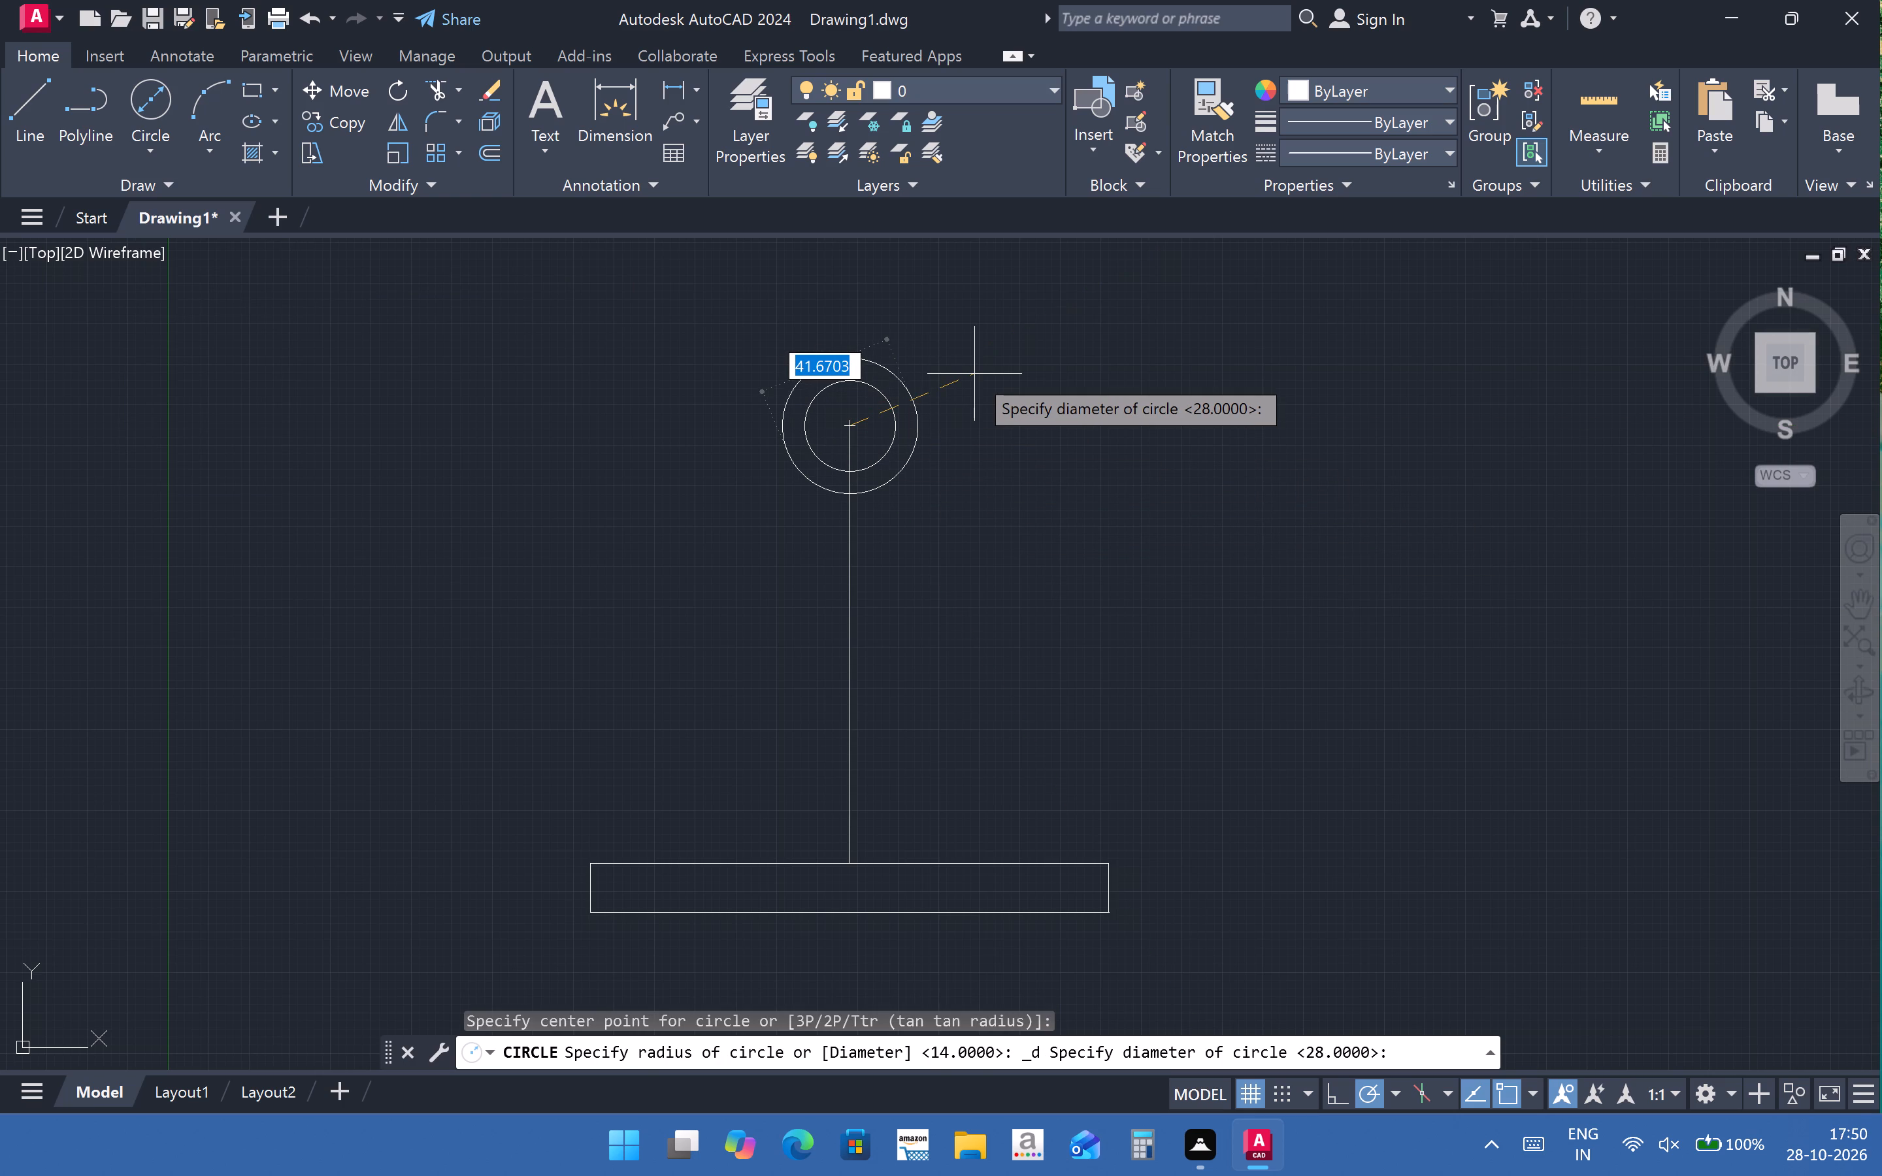
type("60")
key("Return")
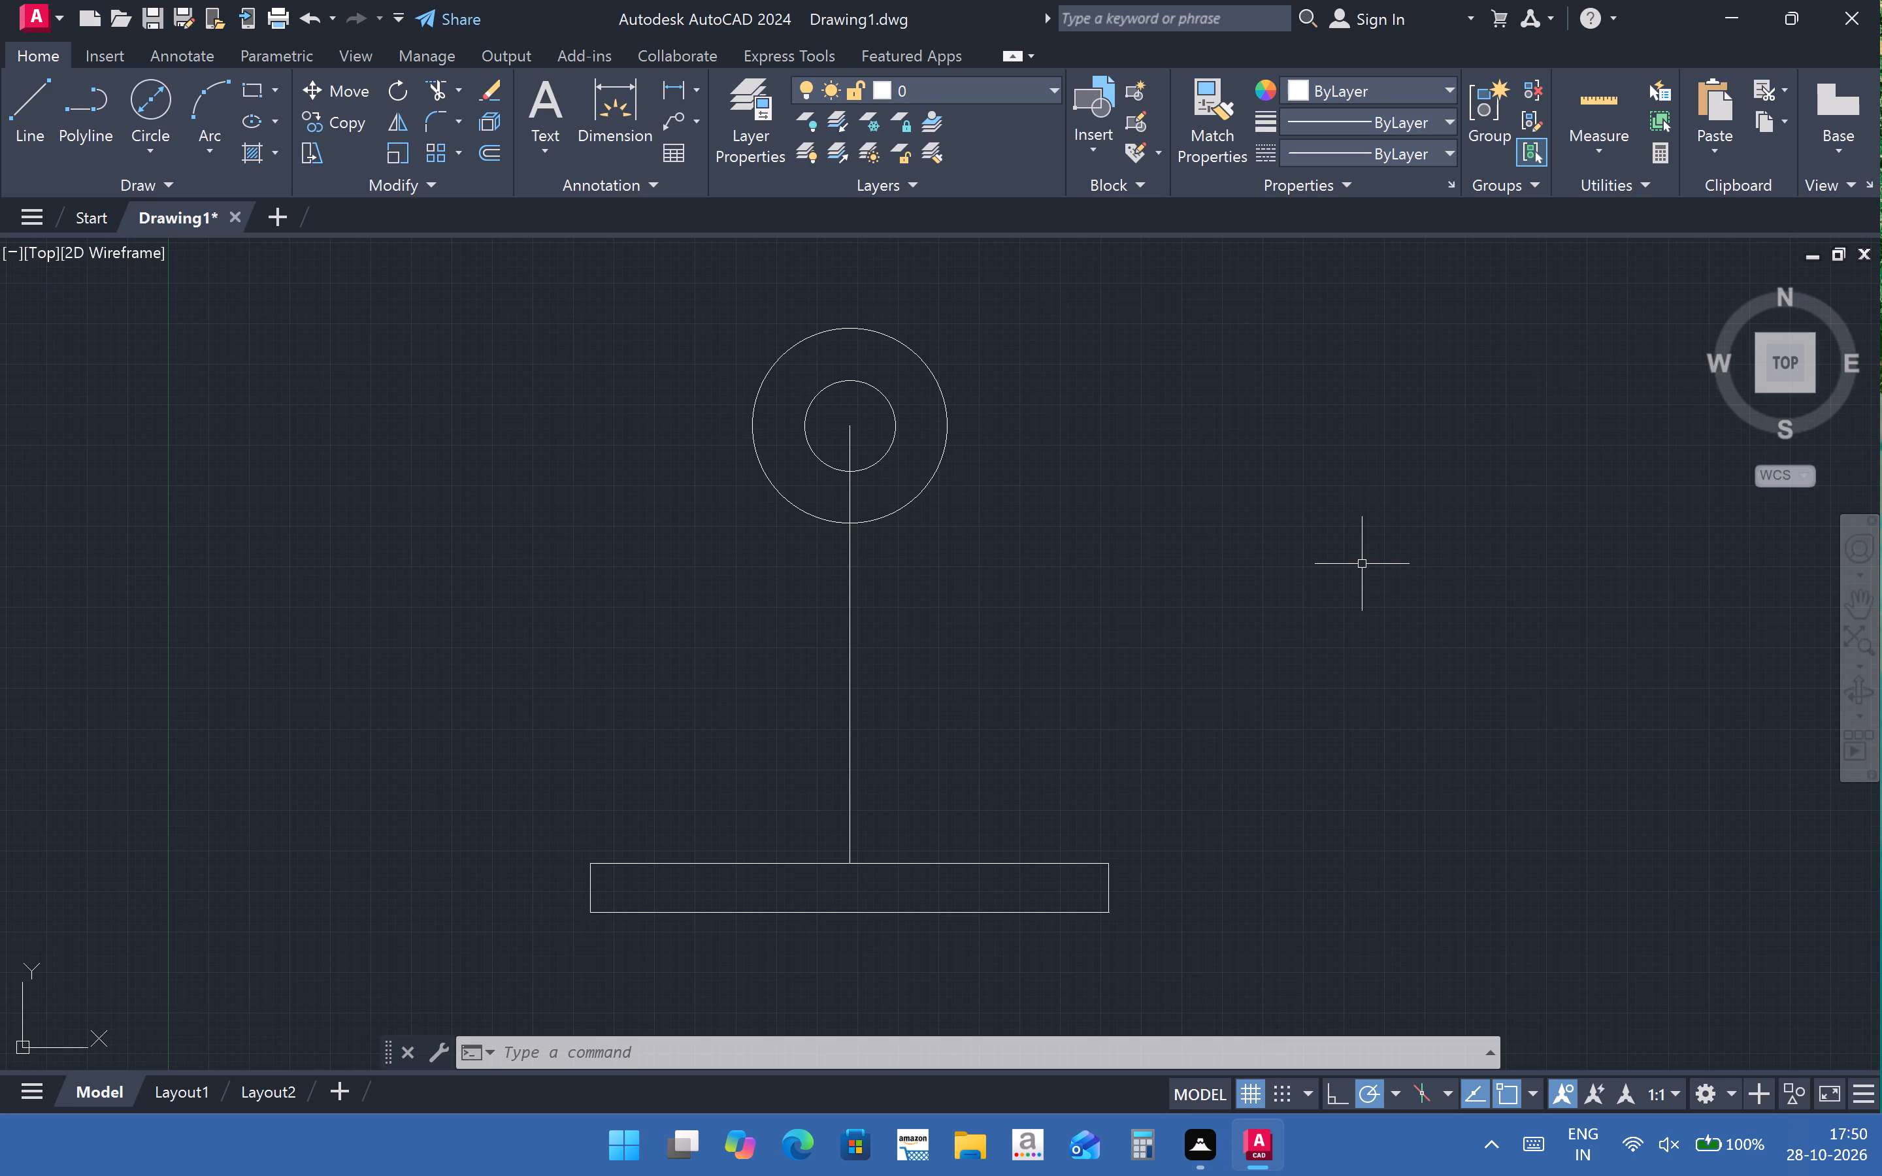
Delete both overlapping vertical lines between the base rectangle and the centre of the concentric circles.
left_click(851, 673)
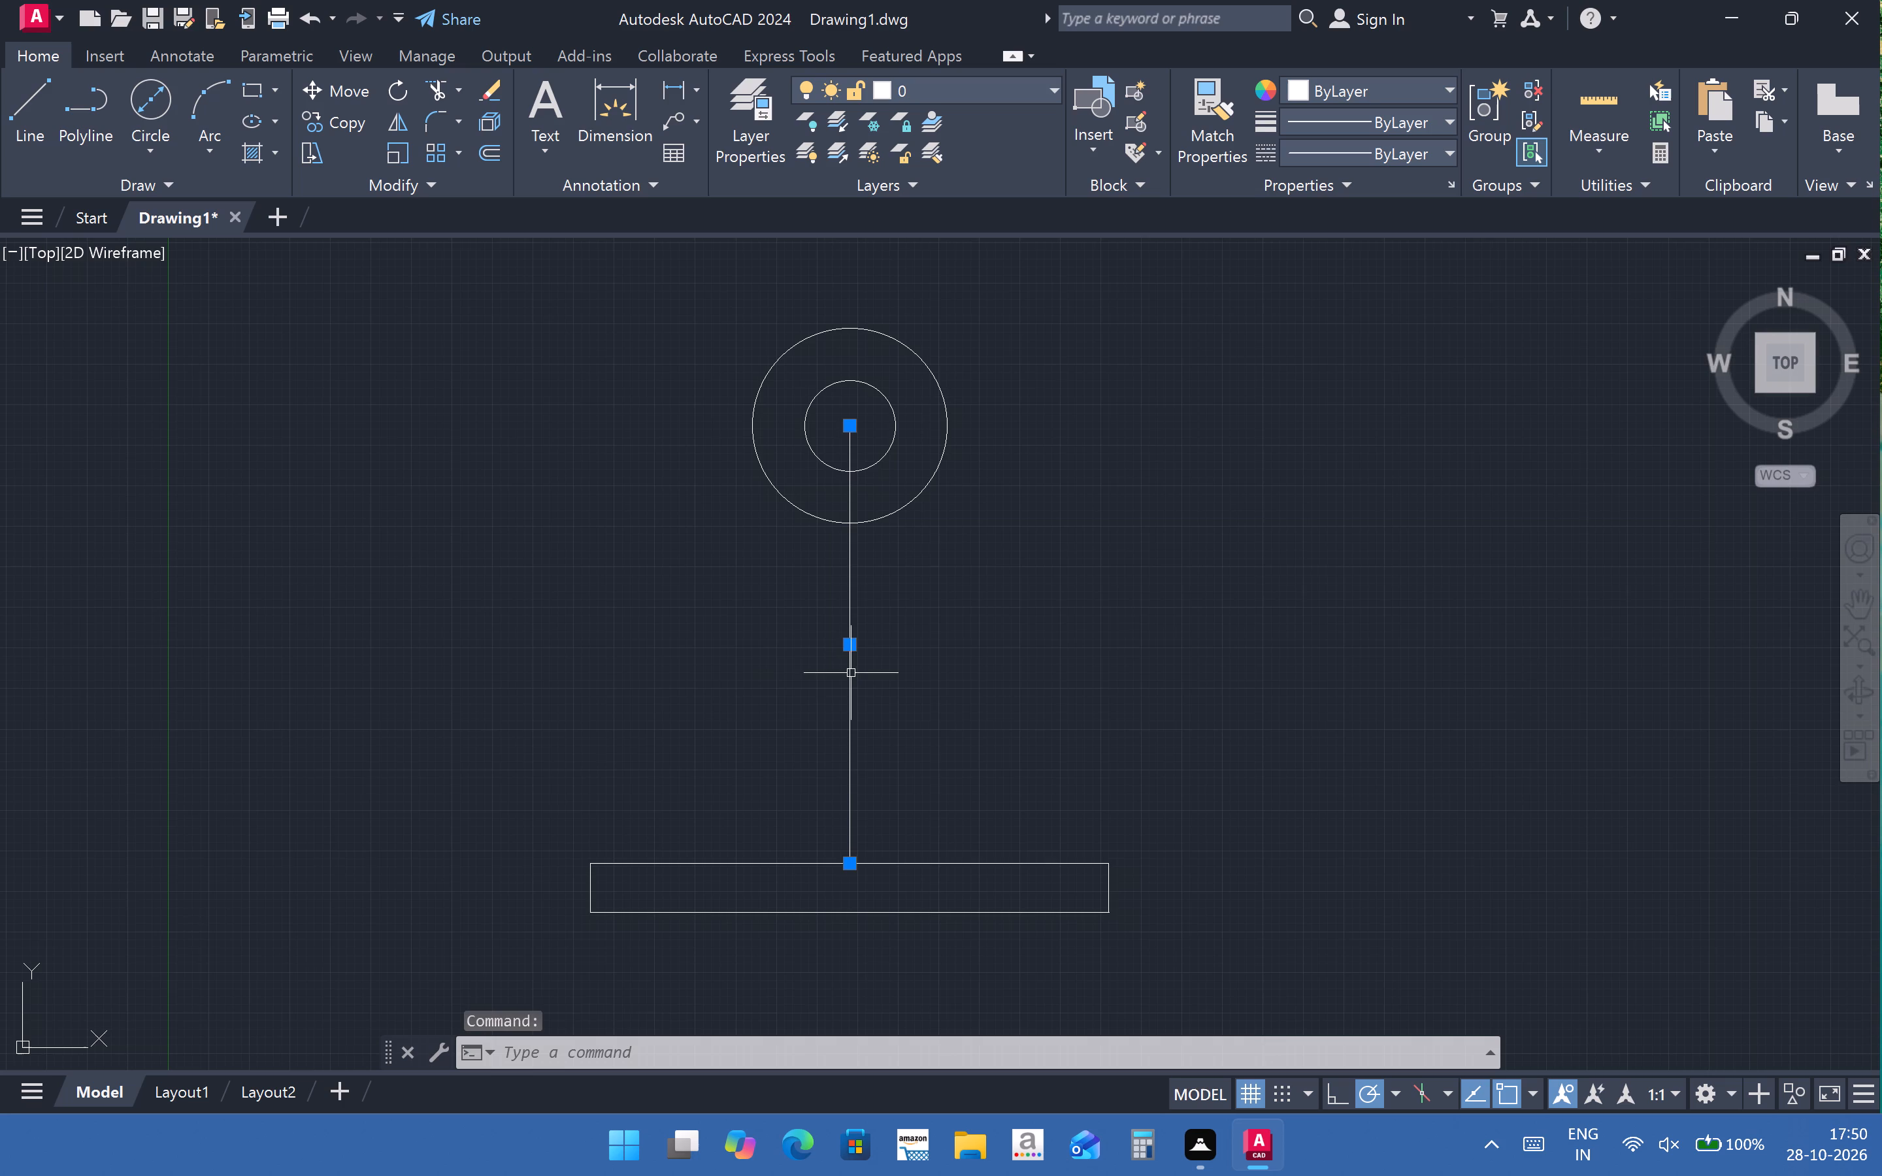
key("Delete")
left_click(38, 116)
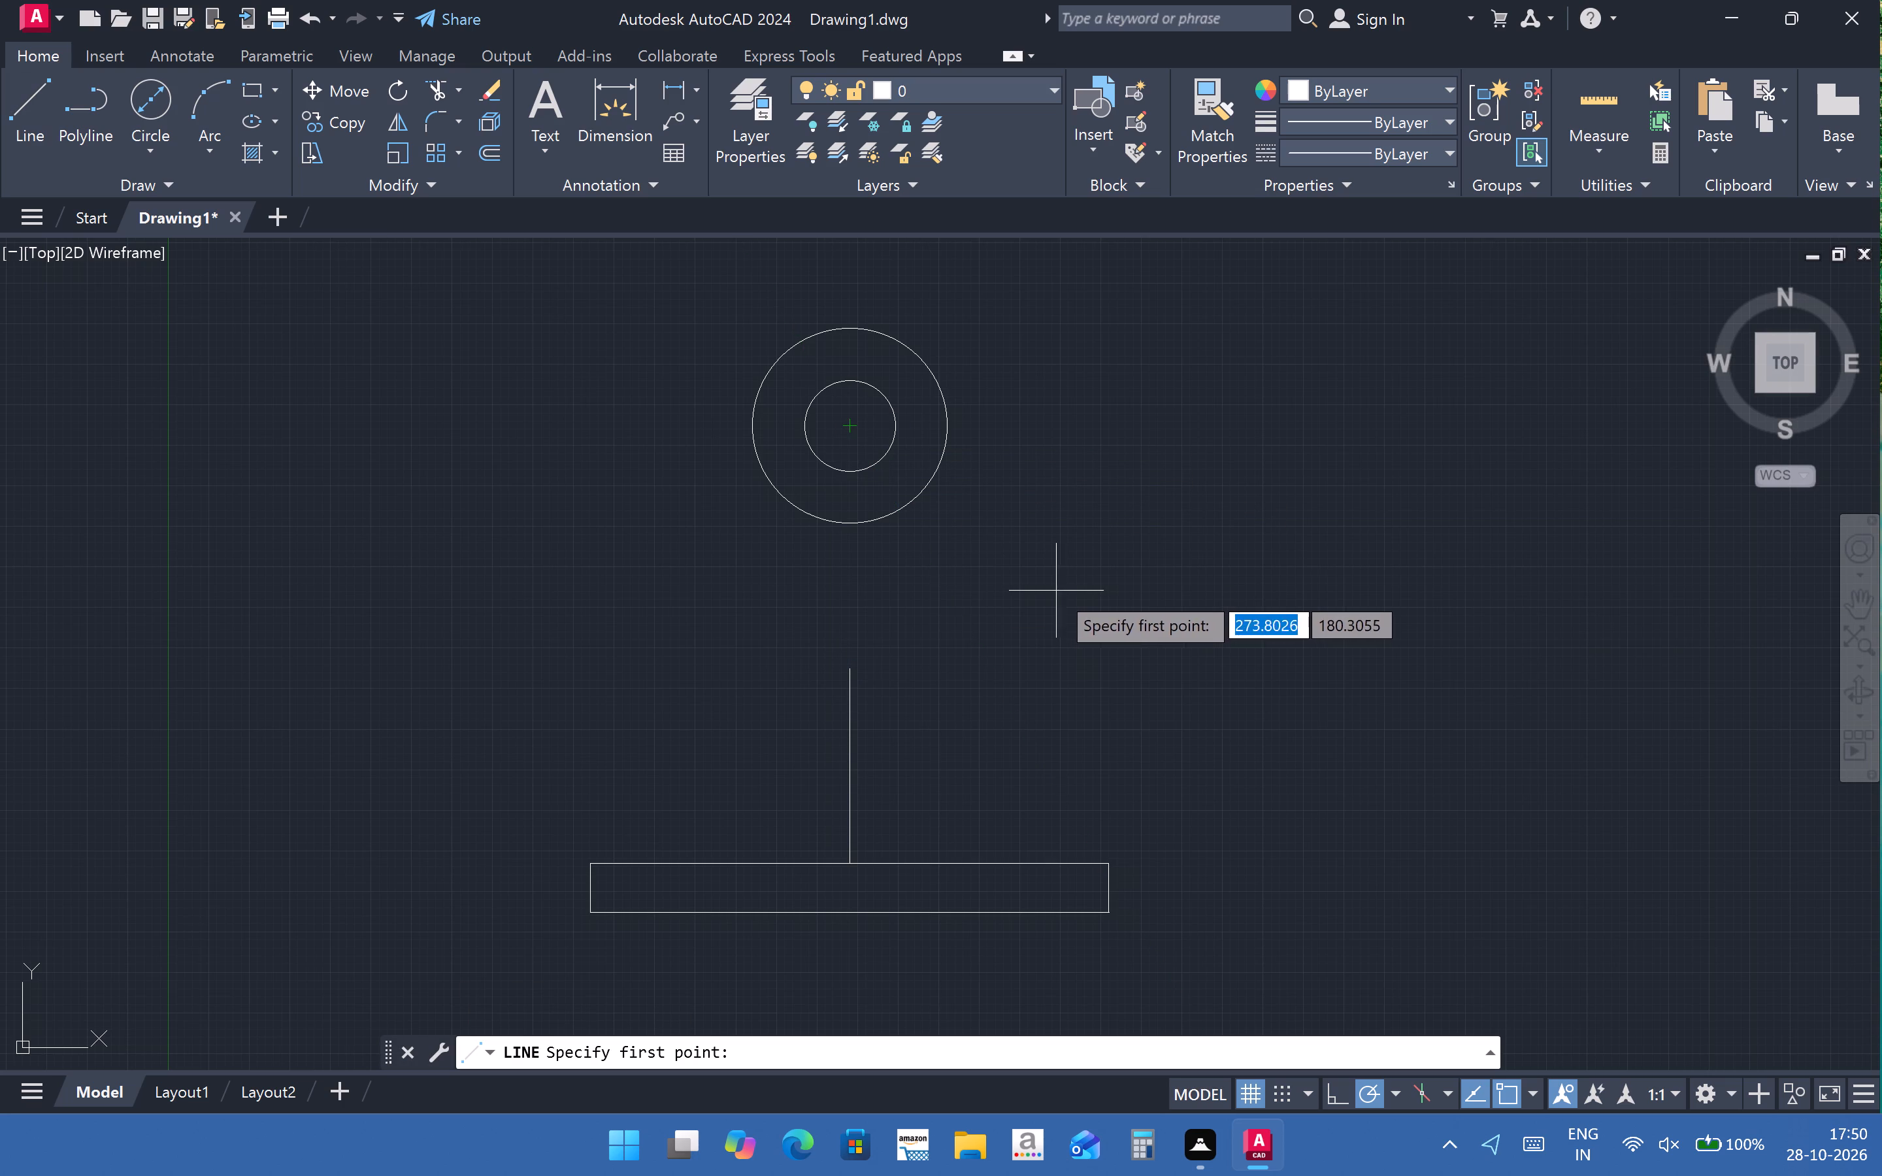
key("Escape")
left_click(848, 756)
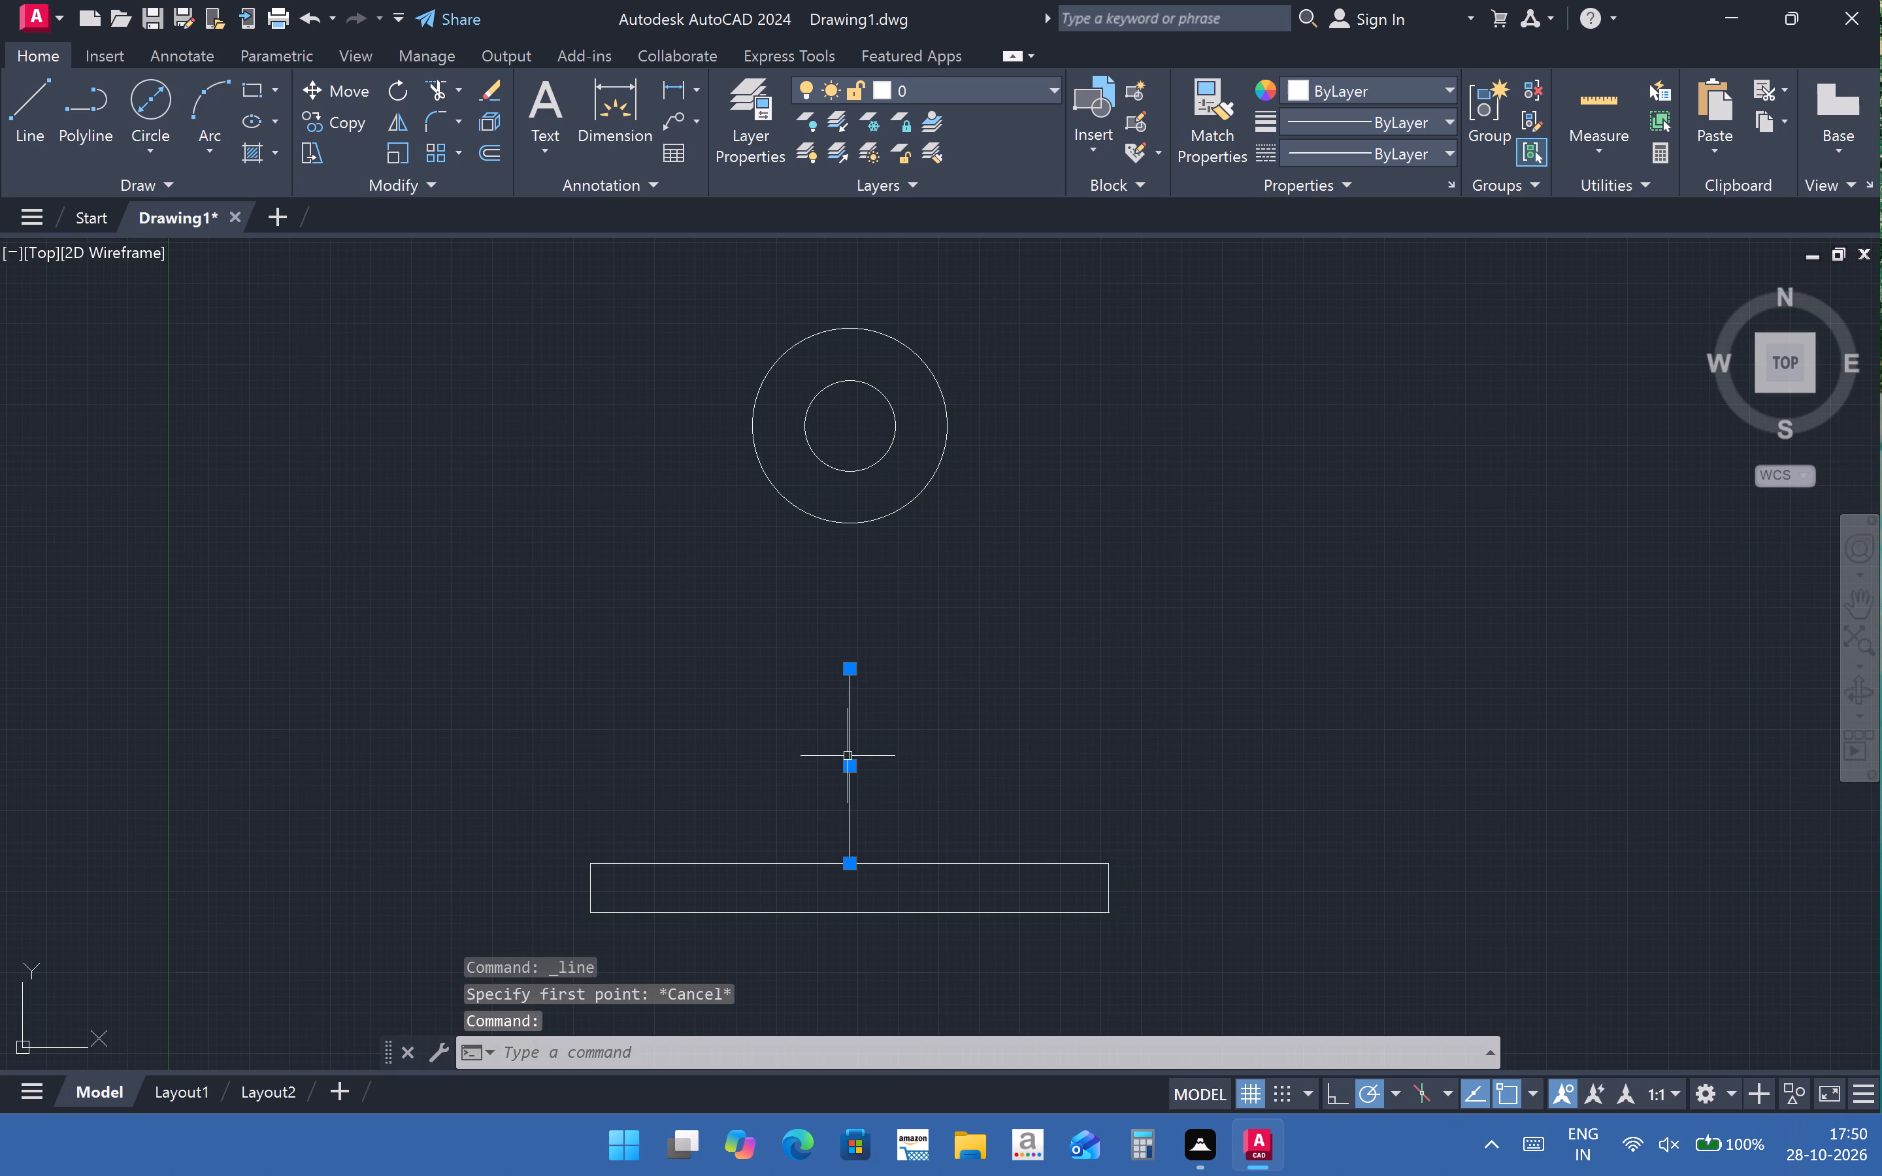
key("Delete")
Draw connected lines from the 28 mm circle's centre: 60 mm straight down, followed by 45 mm horizontally to the right.
left_click(42, 93)
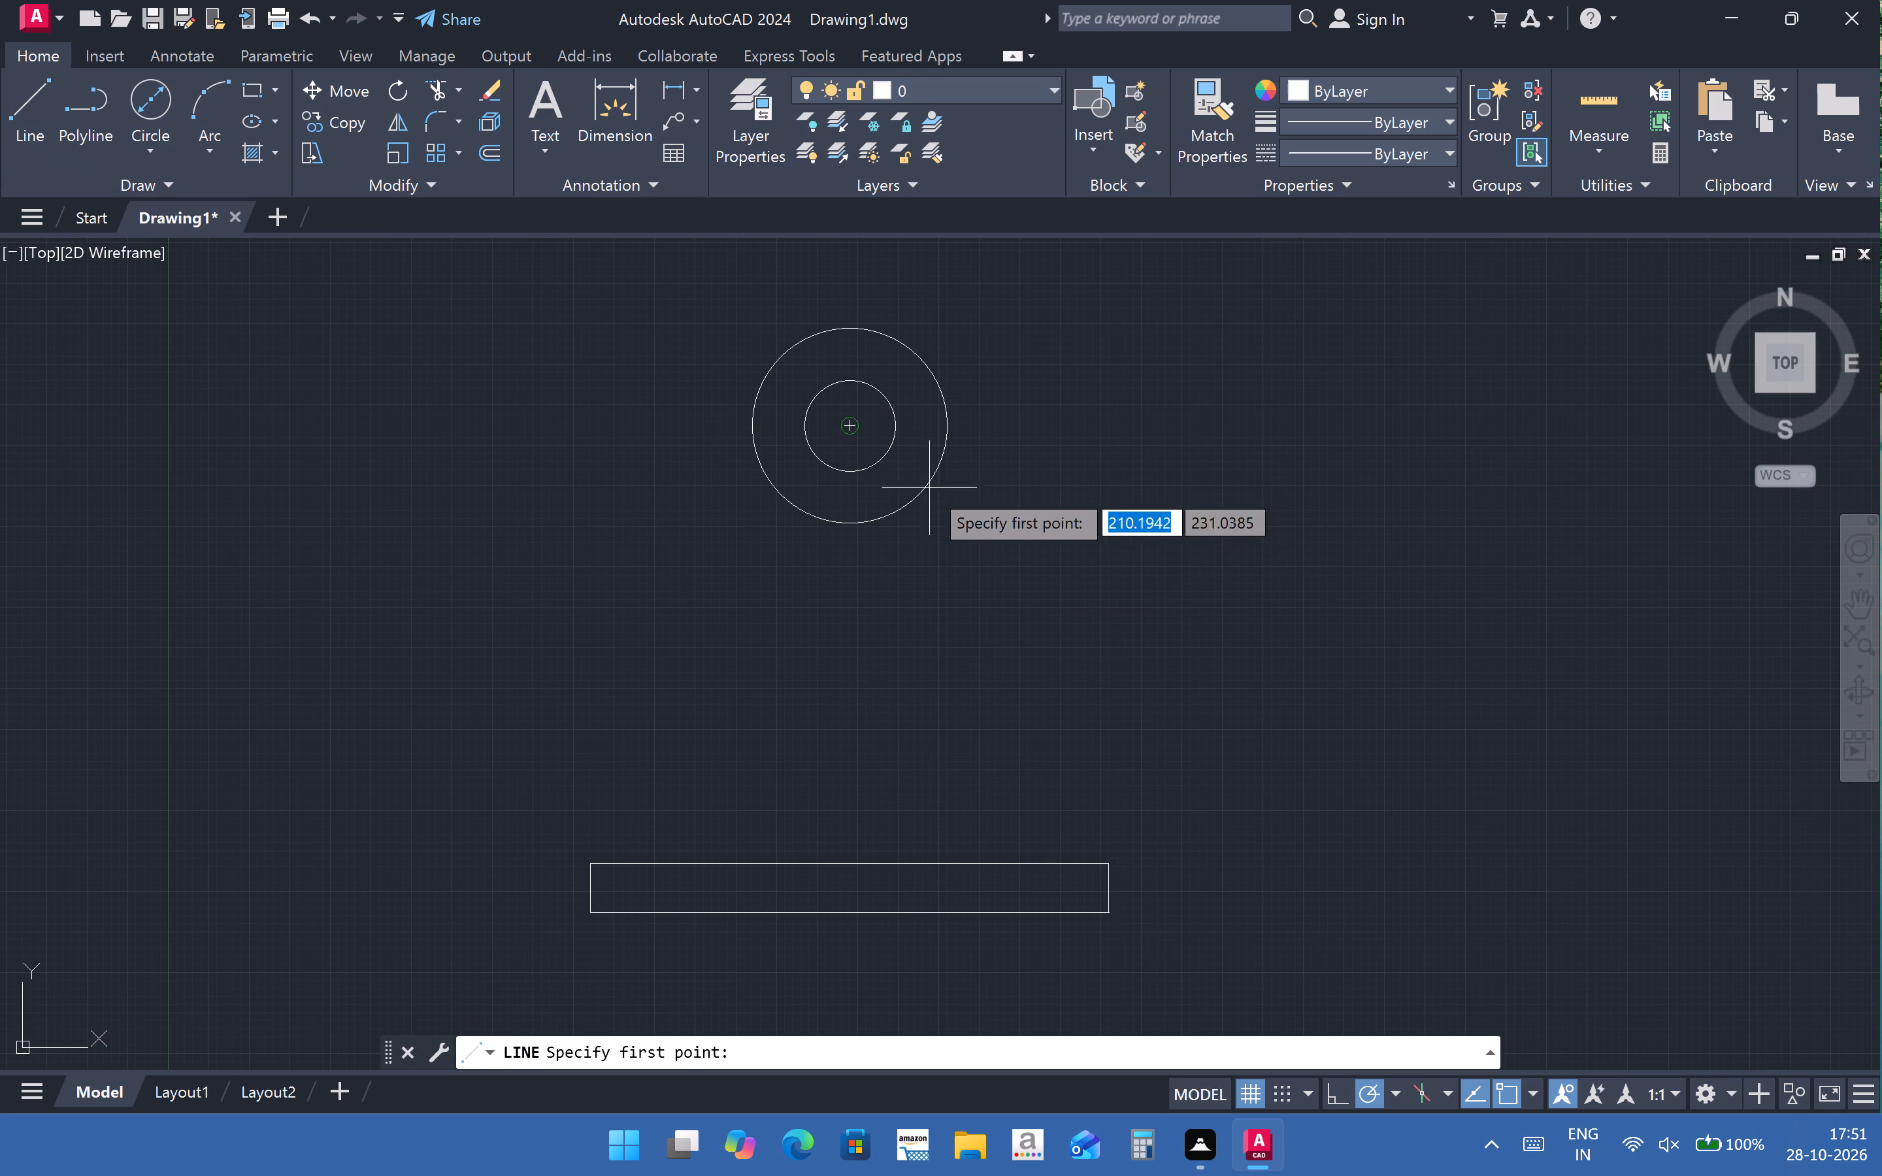
left_click(850, 434)
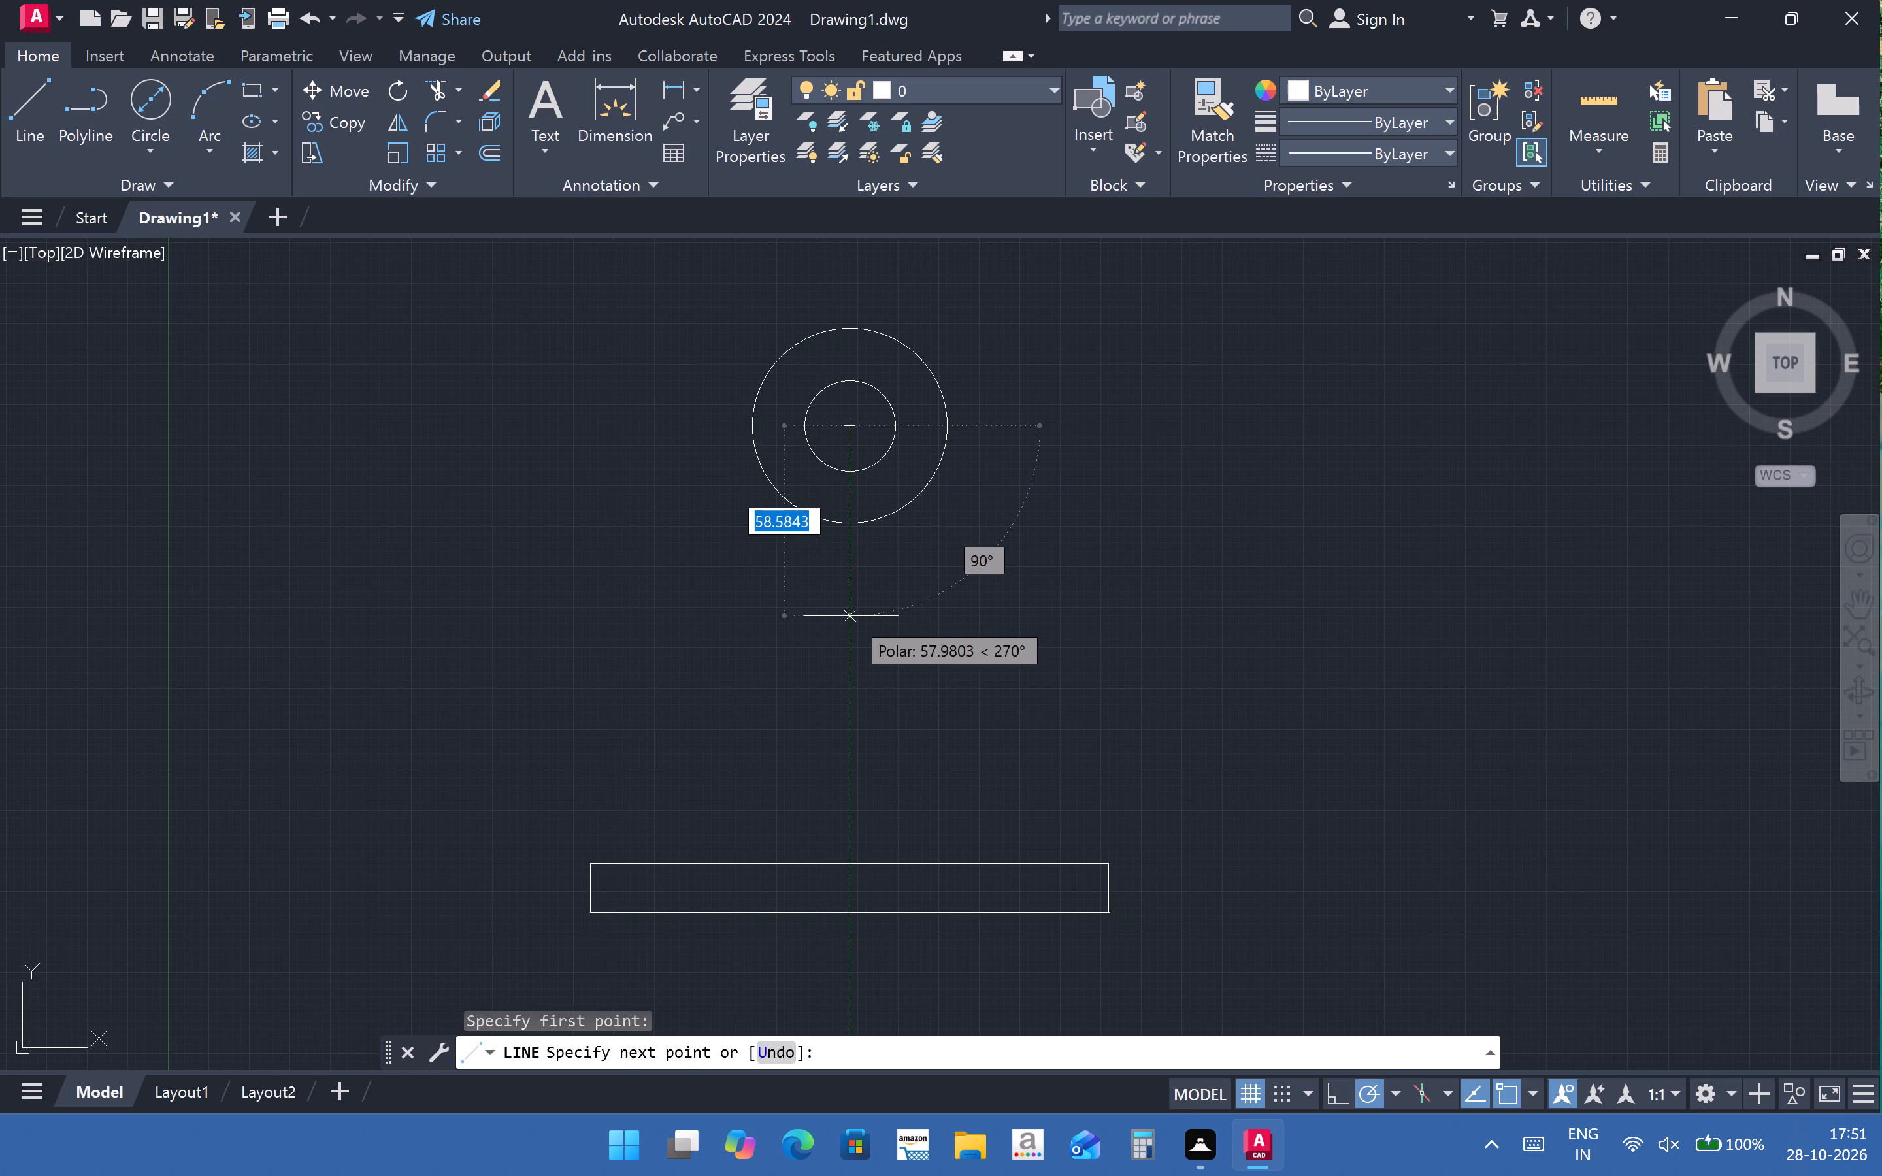
type("60")
key("Return")
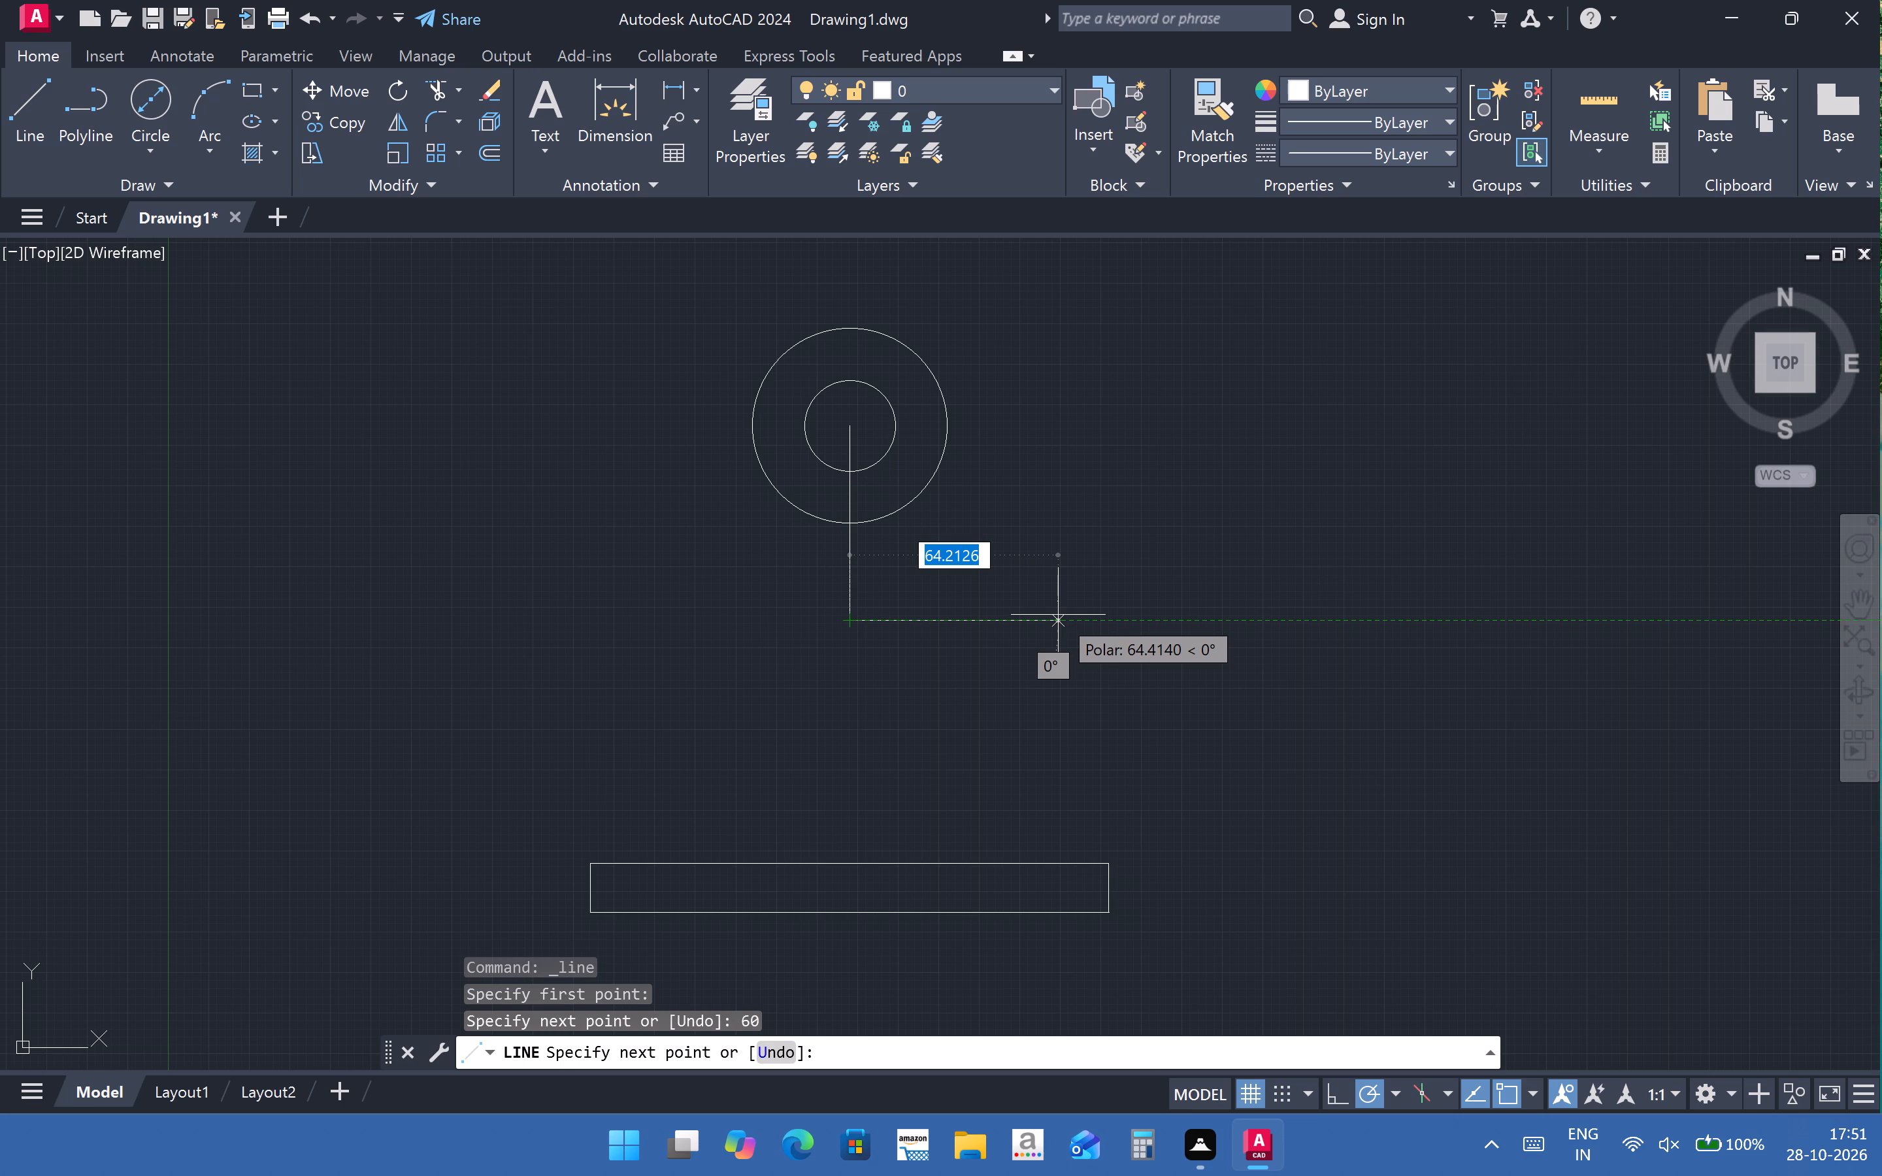
type("45")
key("Return")
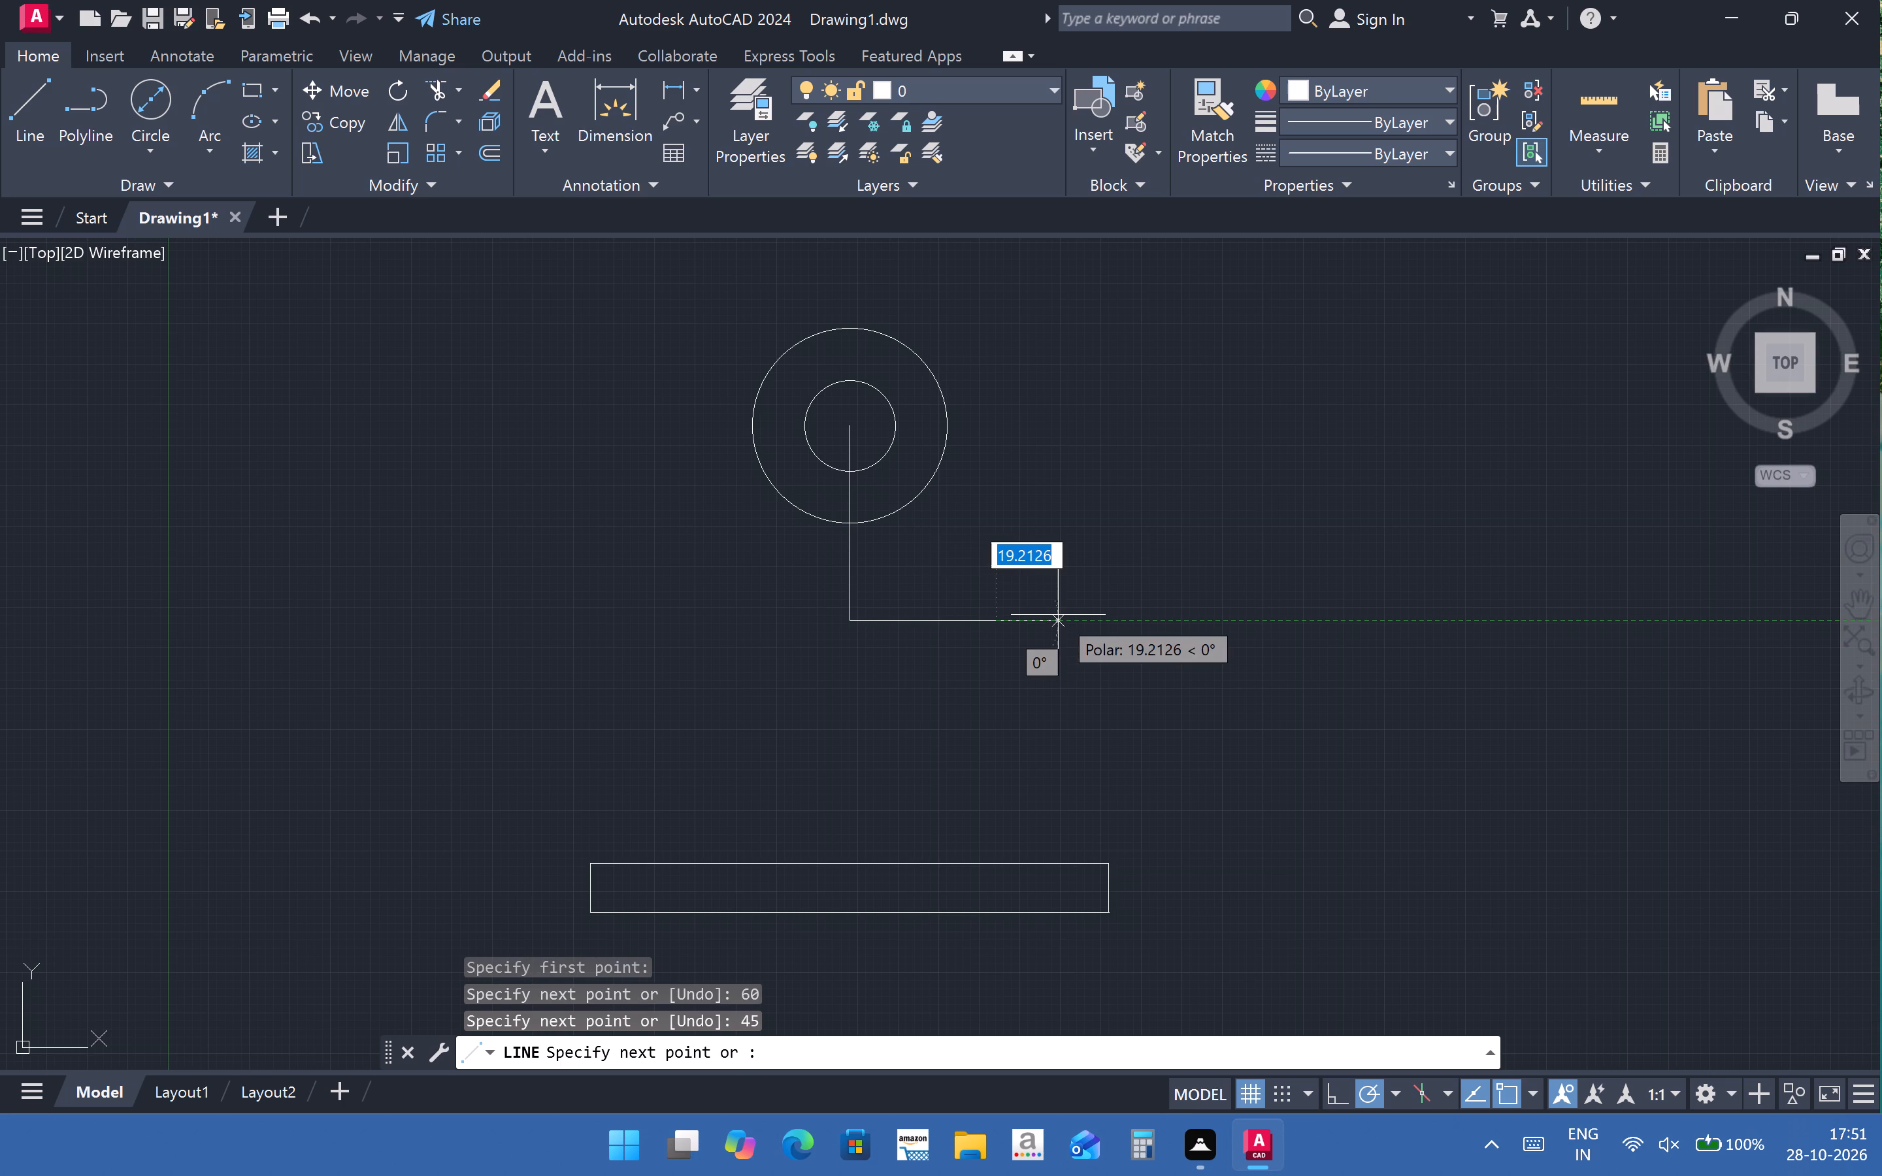
key("Escape")
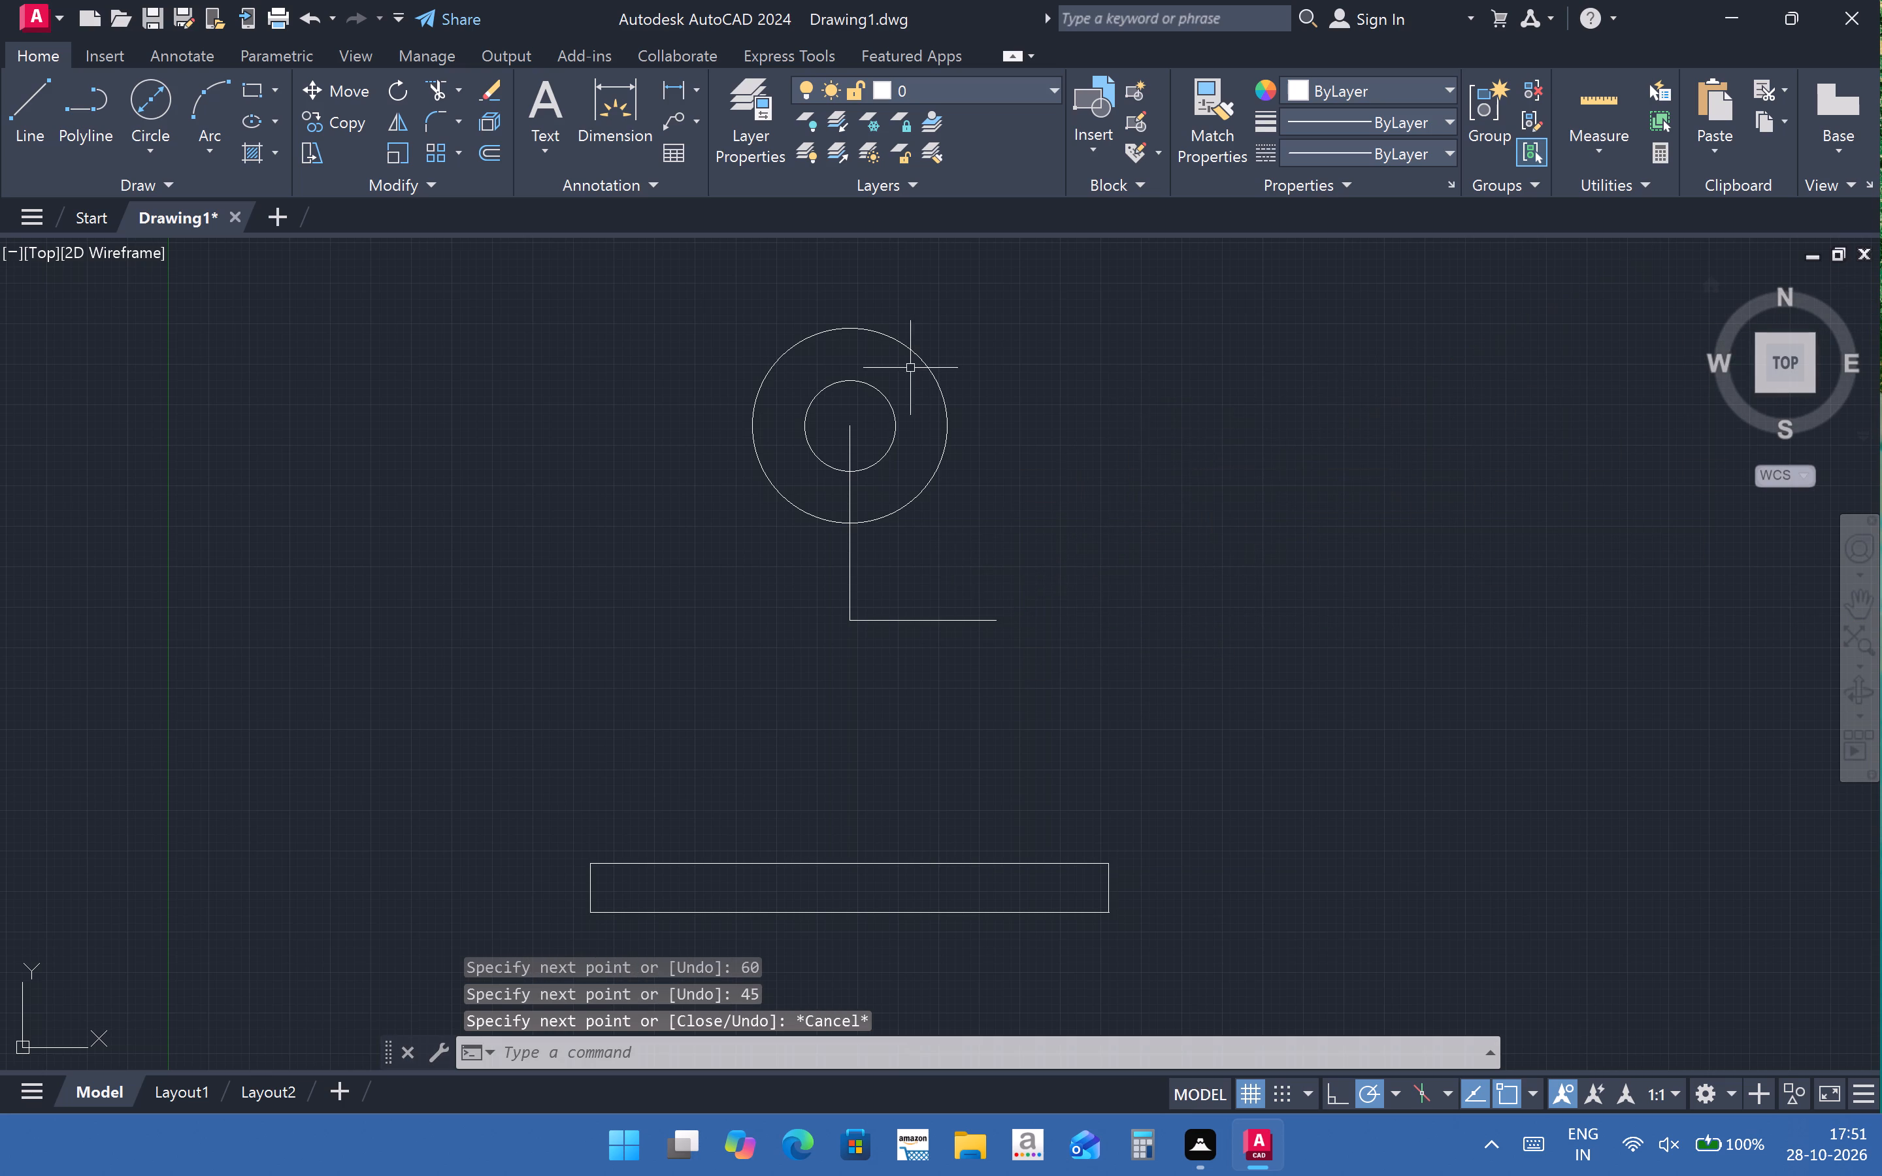
Draw a circle of diameter 20 mm centred on the free end of the 45 mm horizontal line.
left_click(146, 105)
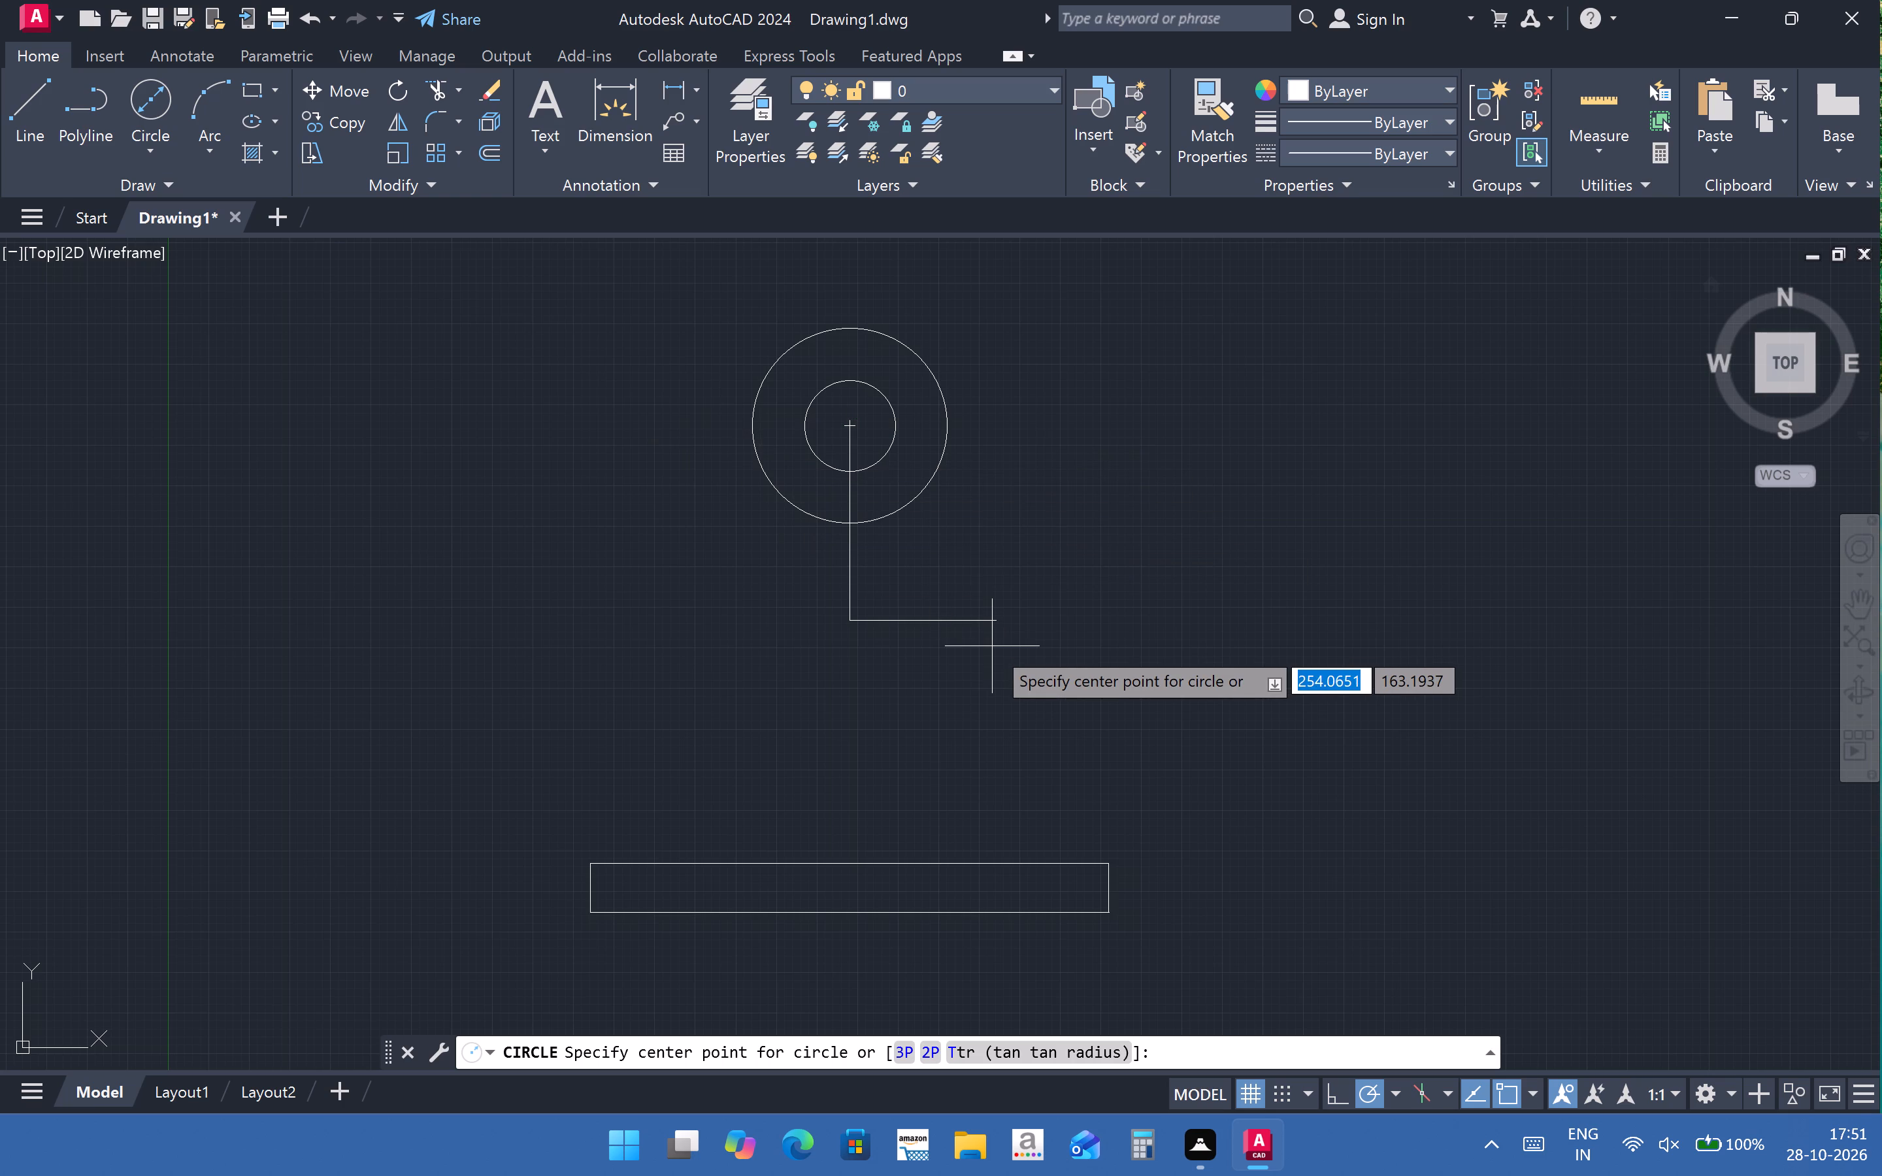
left_click(993, 630)
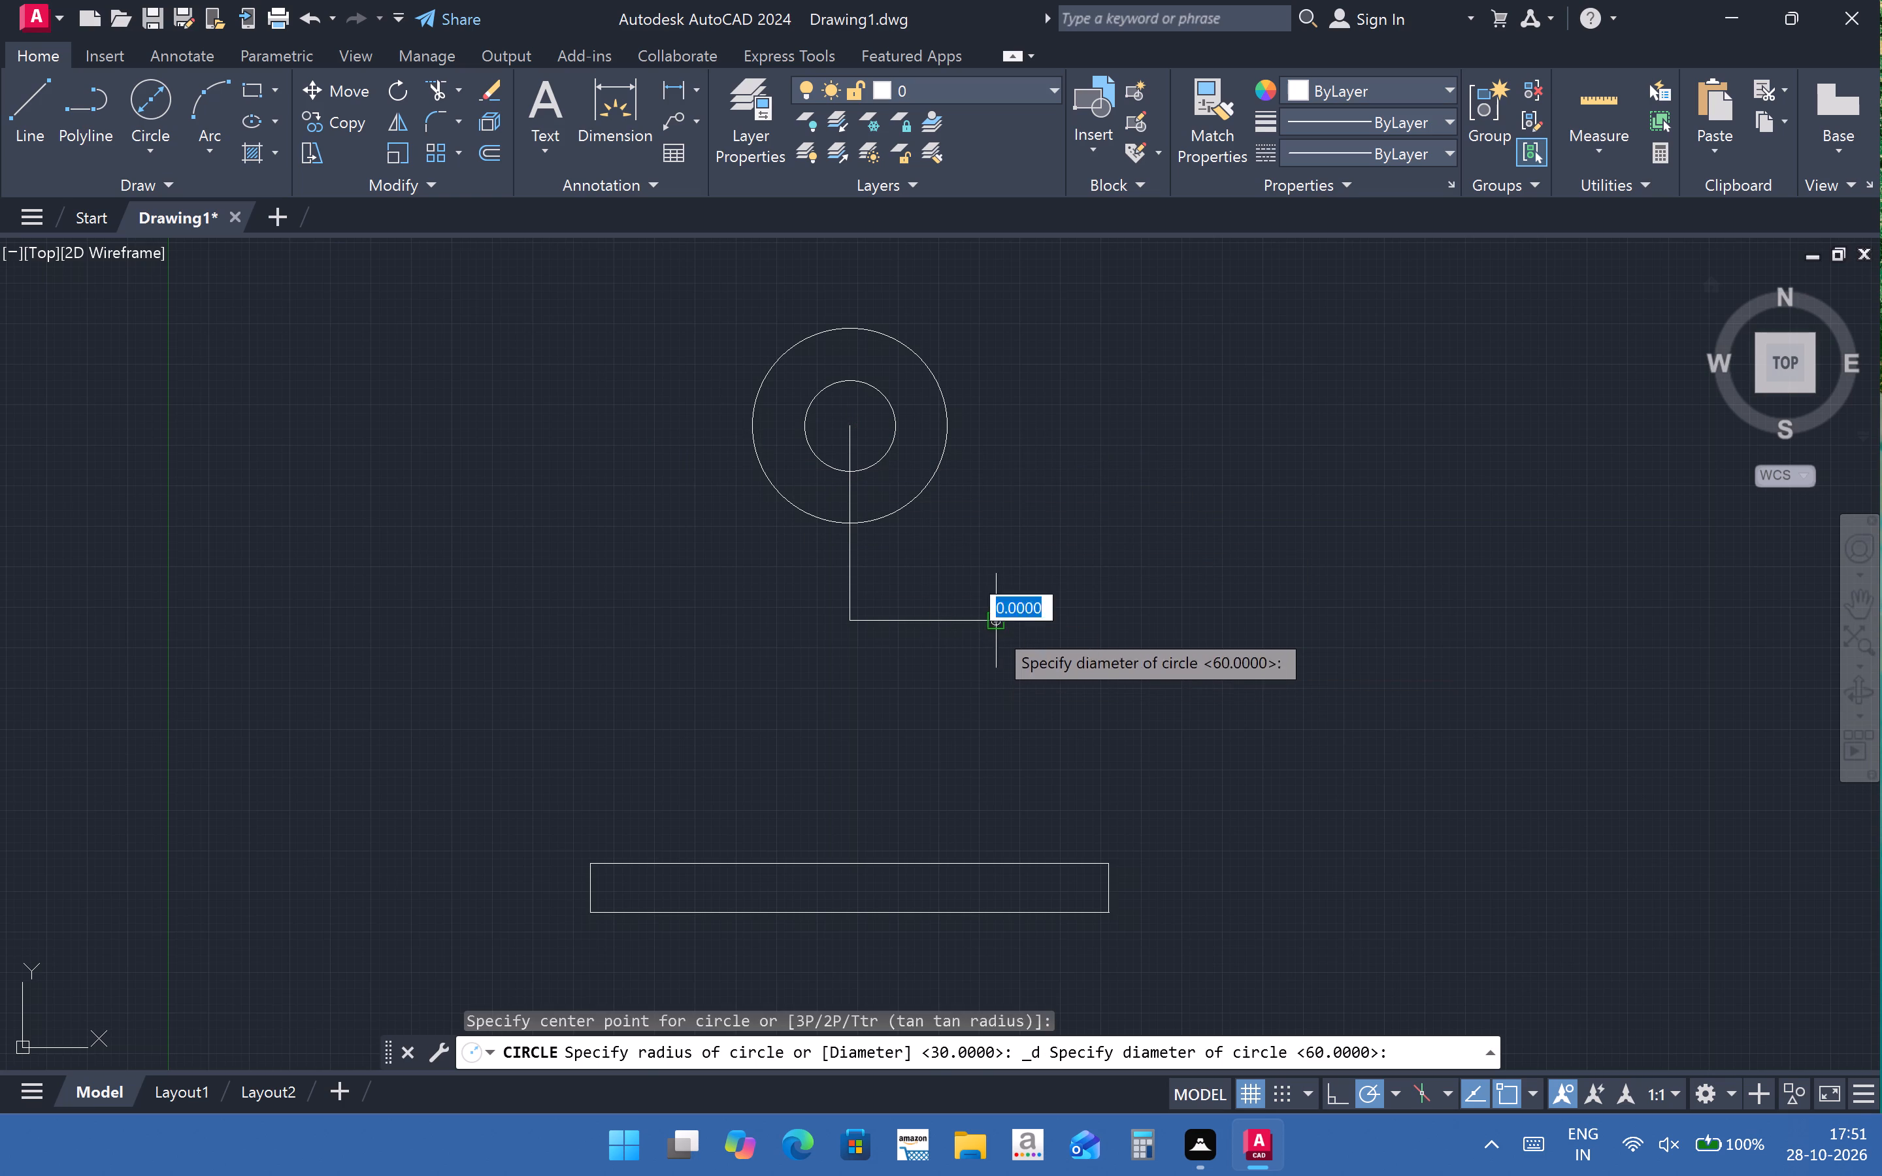
type("20")
key("Return")
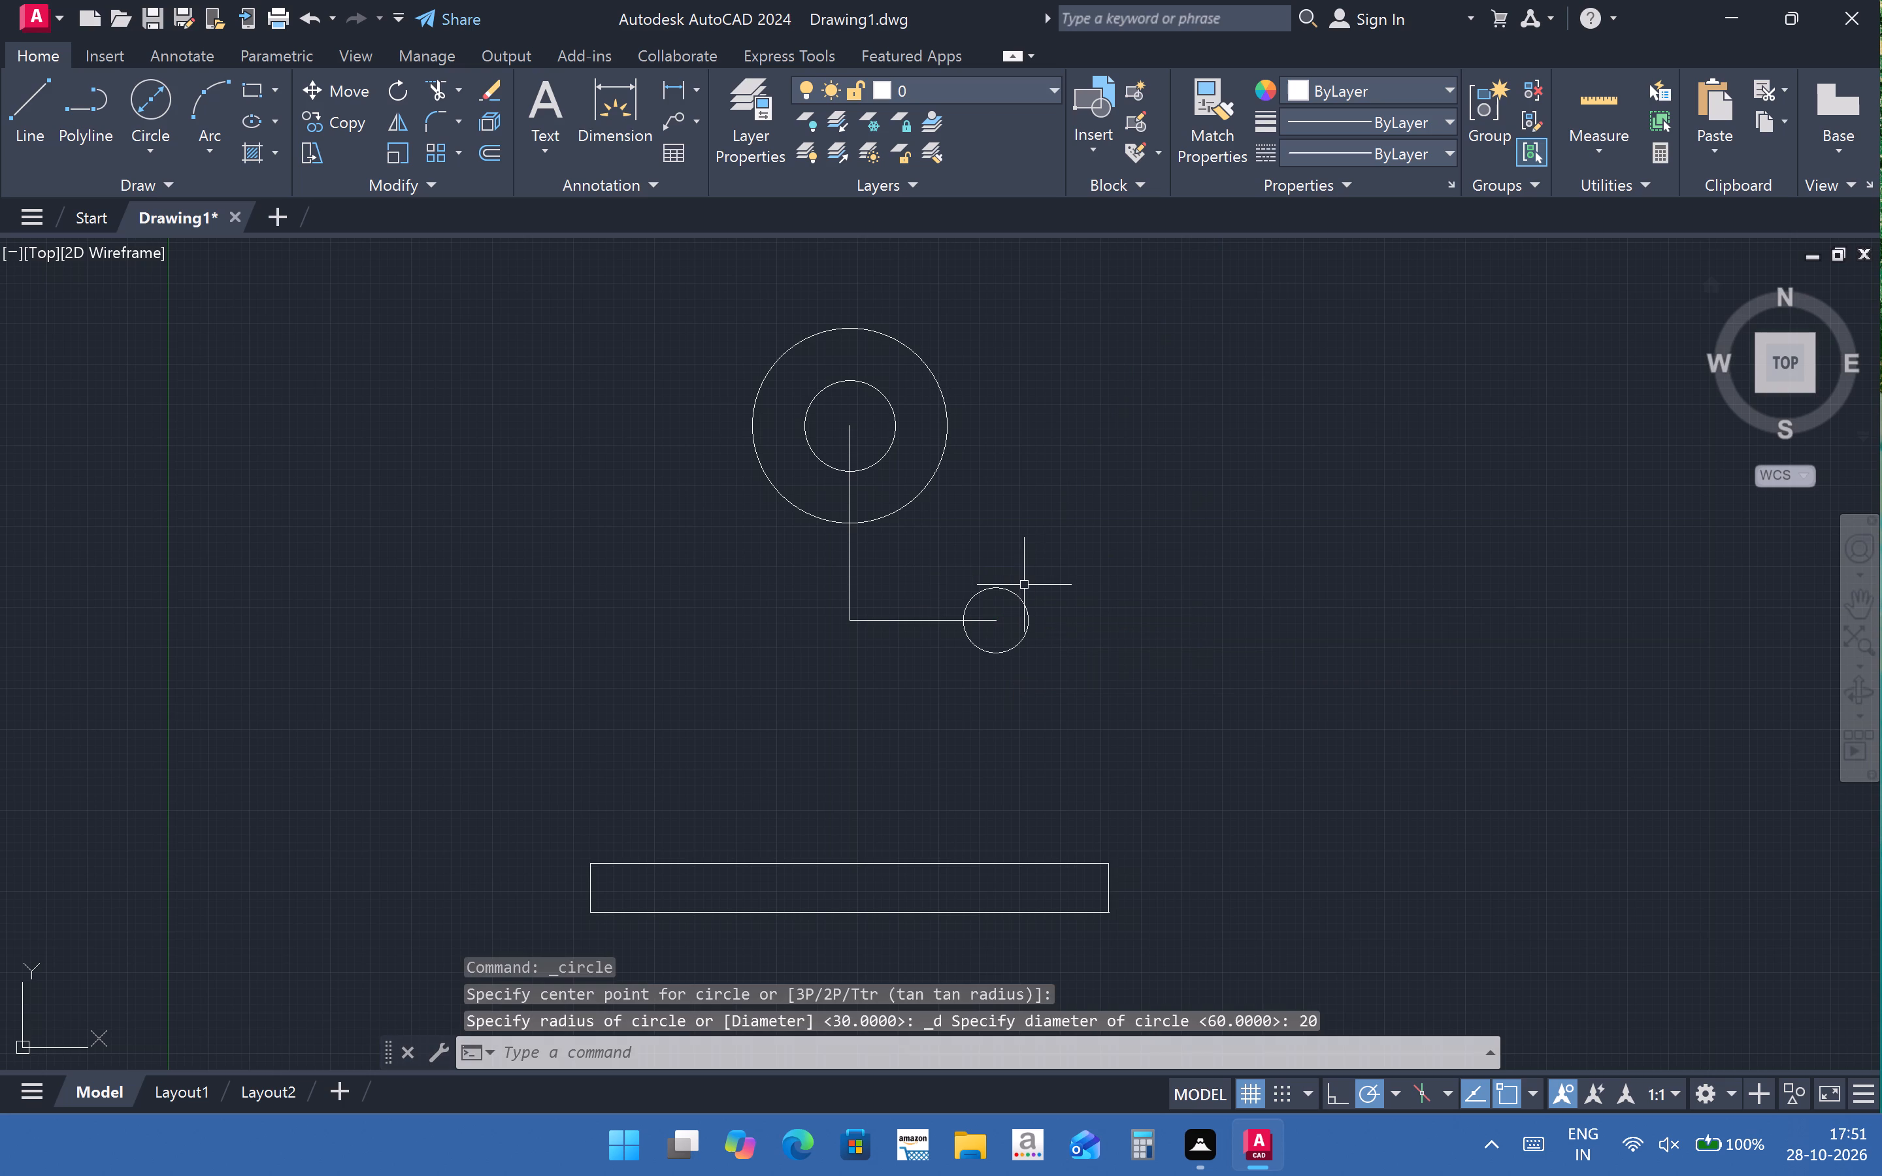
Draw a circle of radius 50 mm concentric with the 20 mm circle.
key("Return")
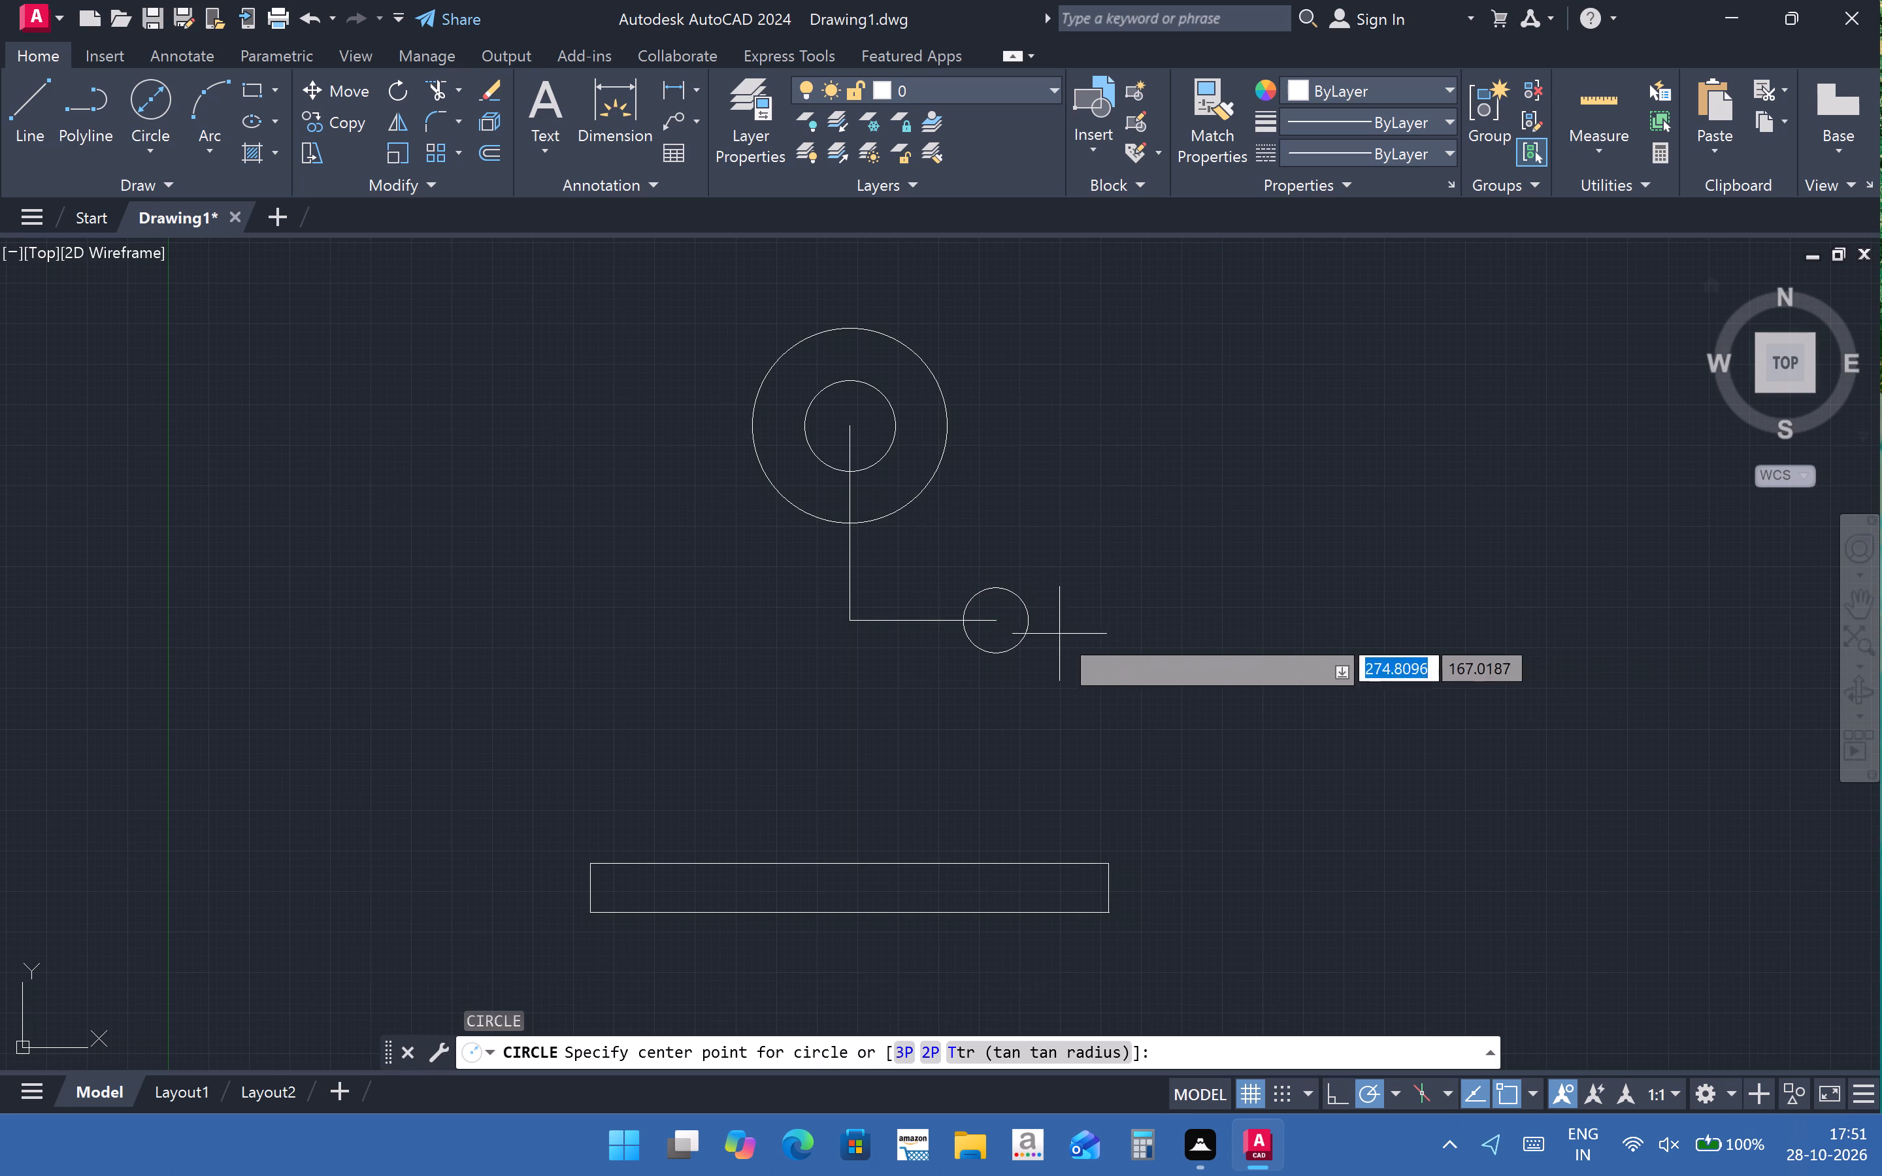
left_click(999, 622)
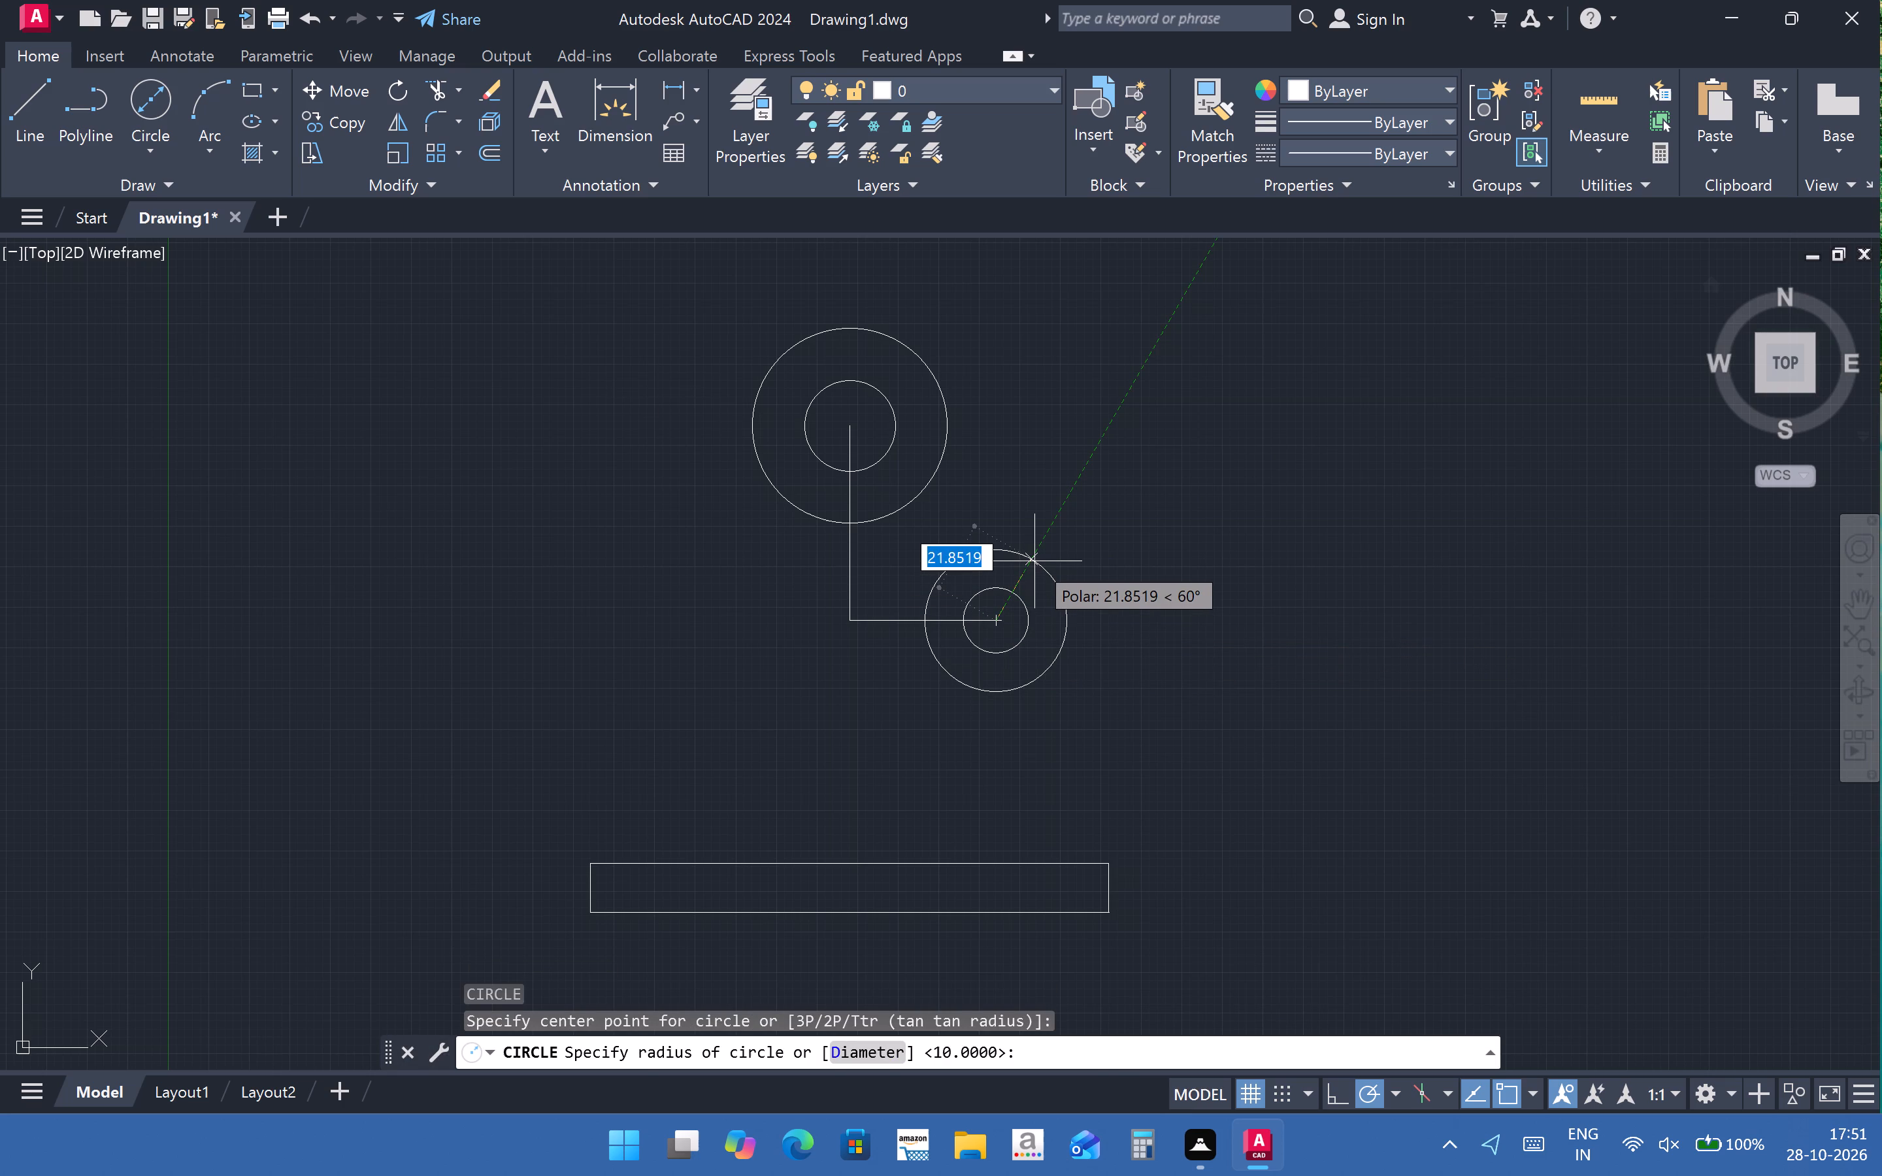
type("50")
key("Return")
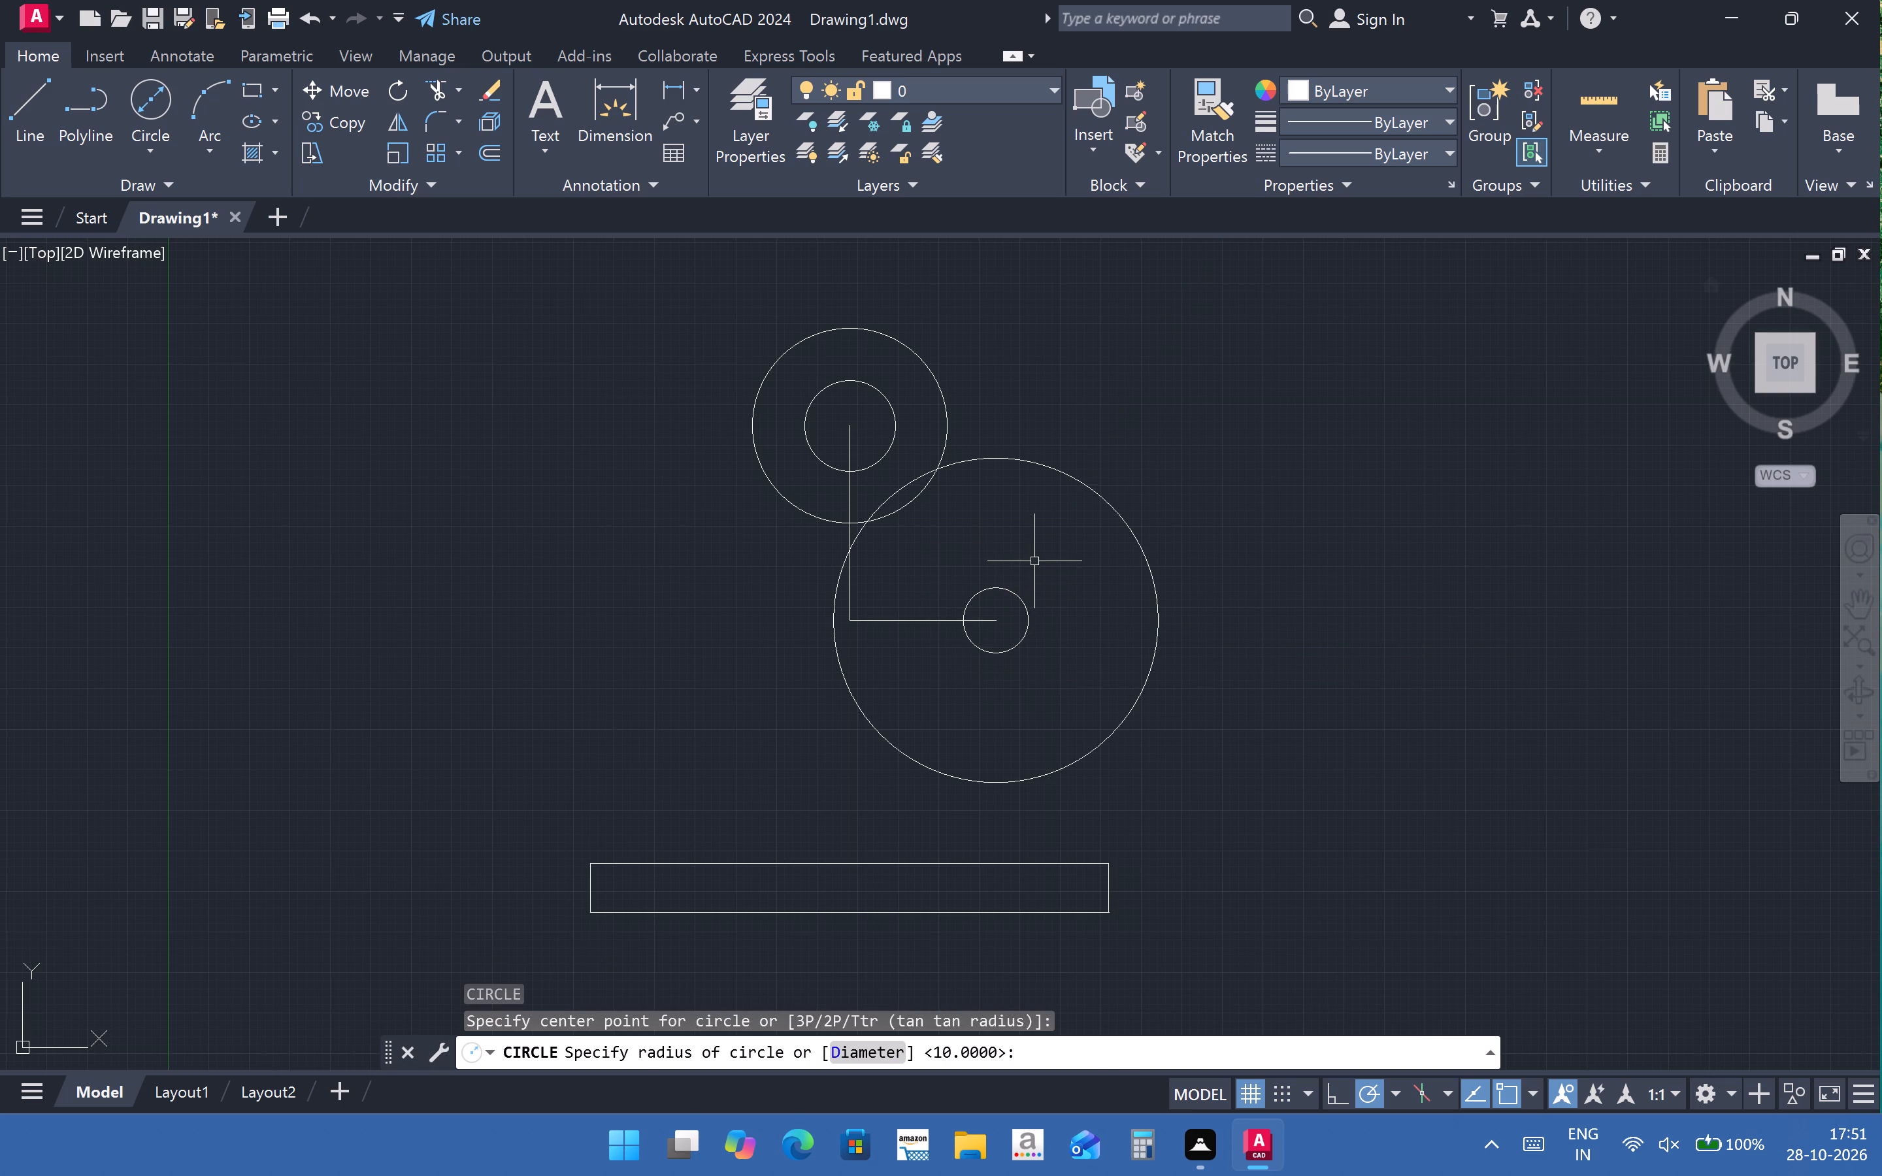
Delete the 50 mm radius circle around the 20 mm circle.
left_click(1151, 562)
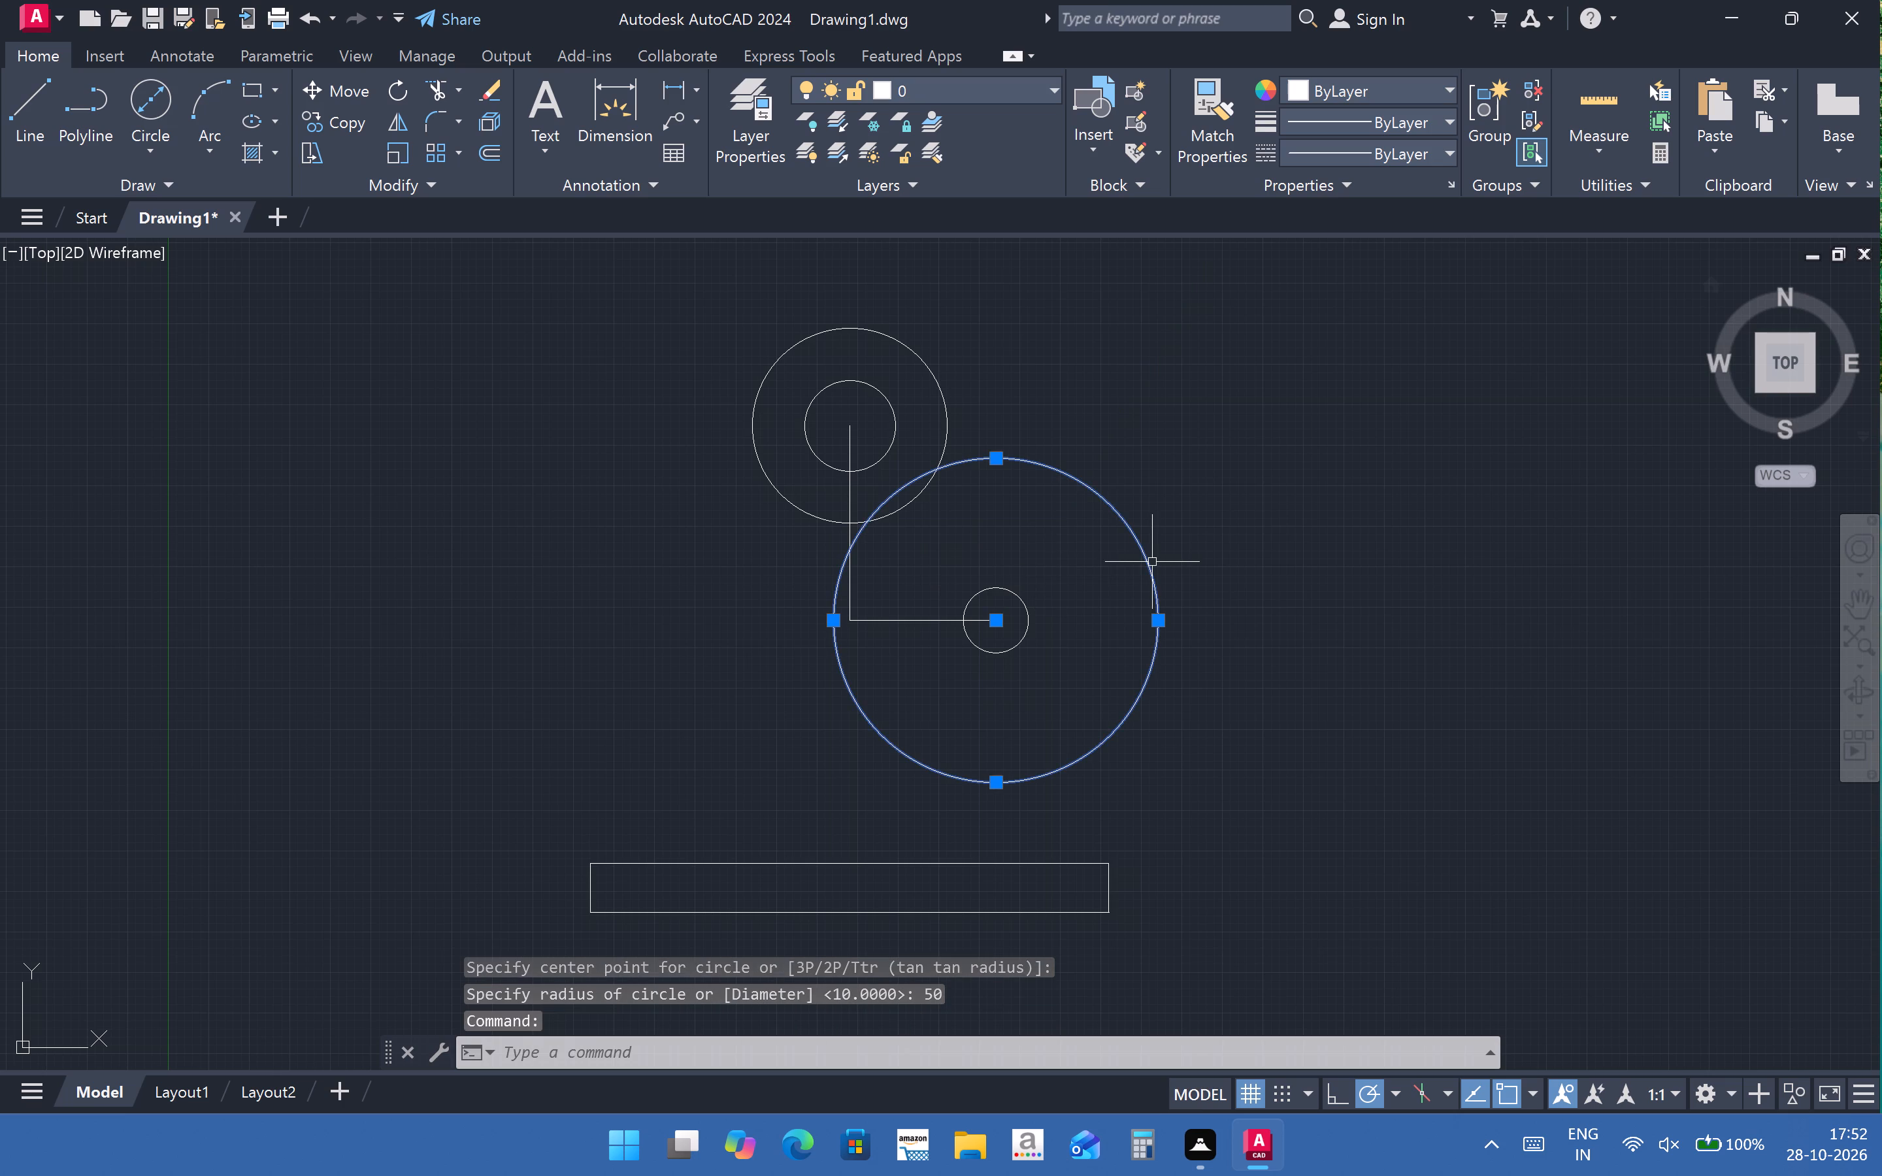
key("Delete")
Draw a circle of diameter 50 mm concentric with the 20 mm circle at the horizontal line's end.
left_click(163, 152)
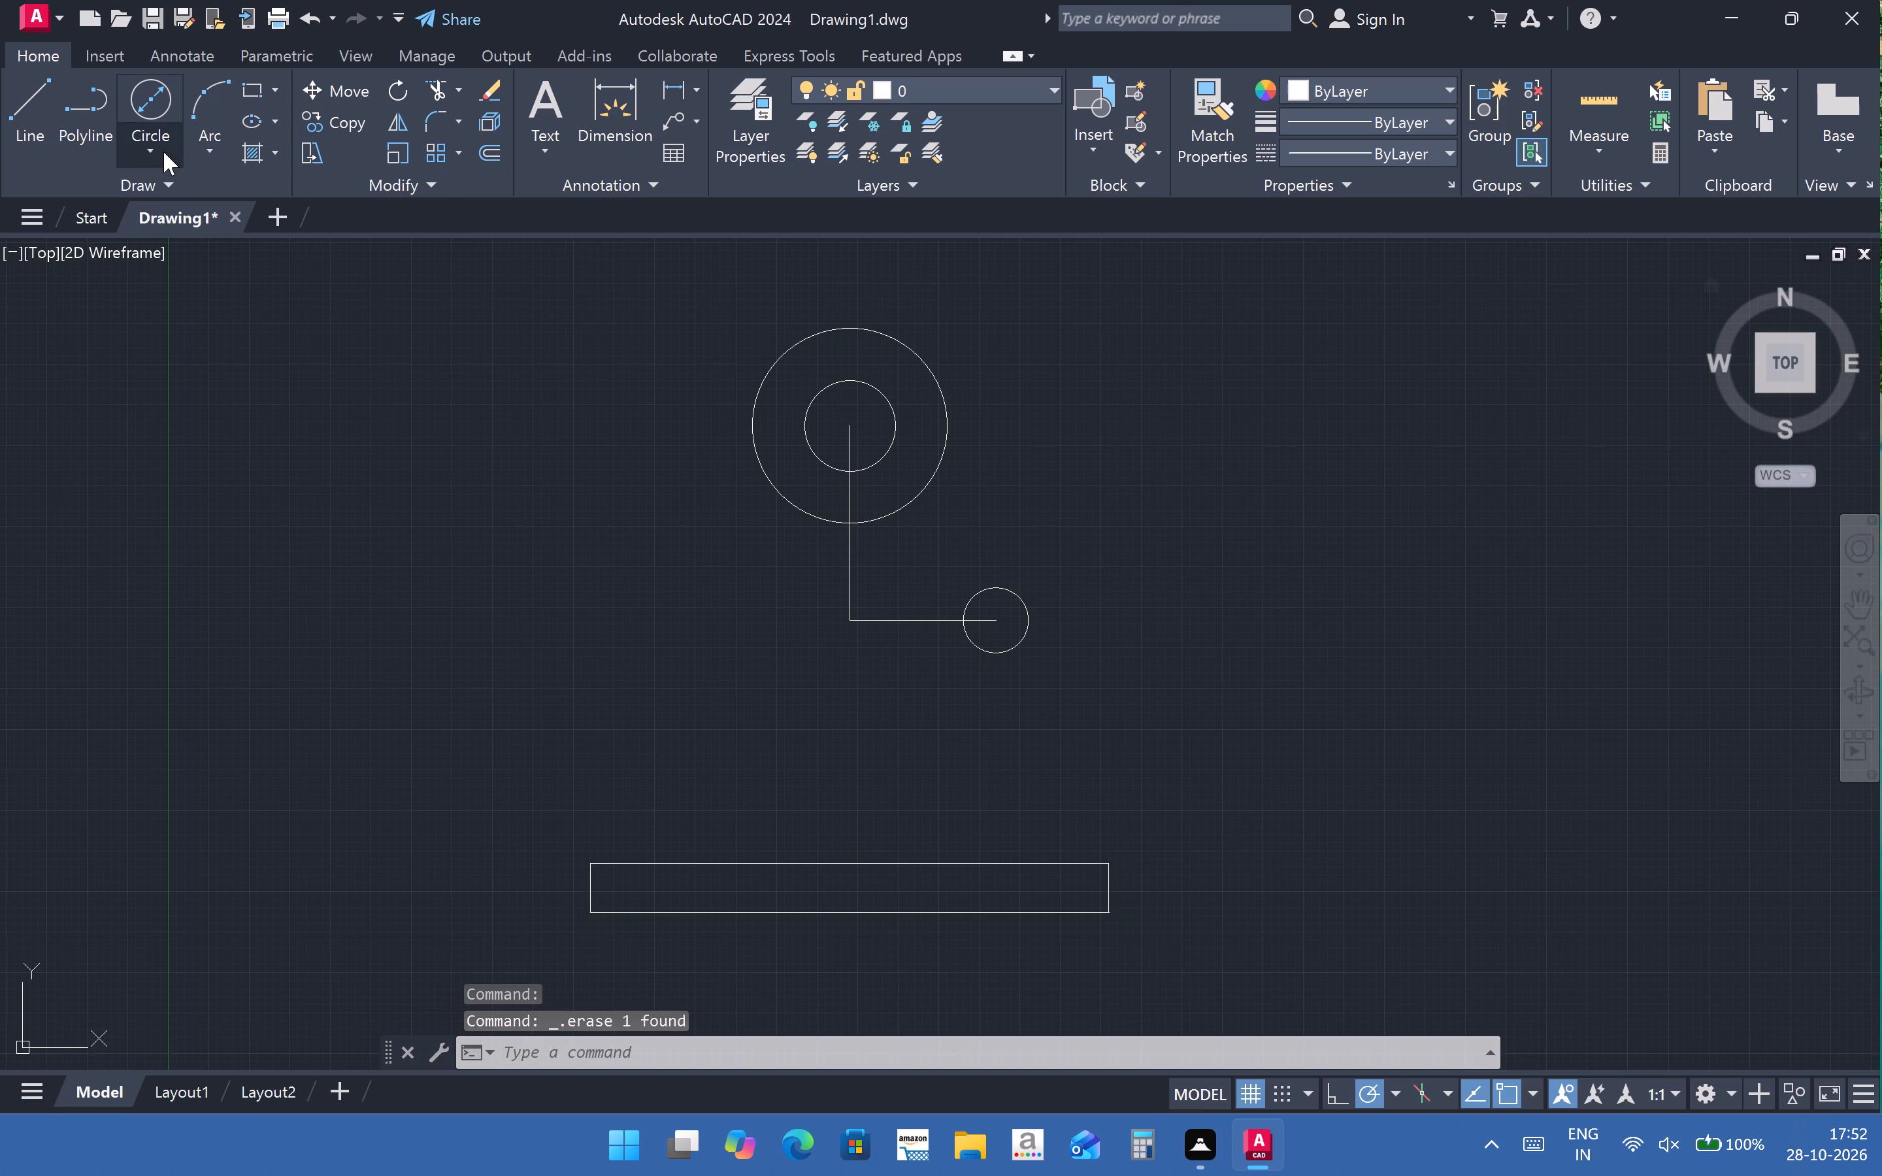
left_click(180, 240)
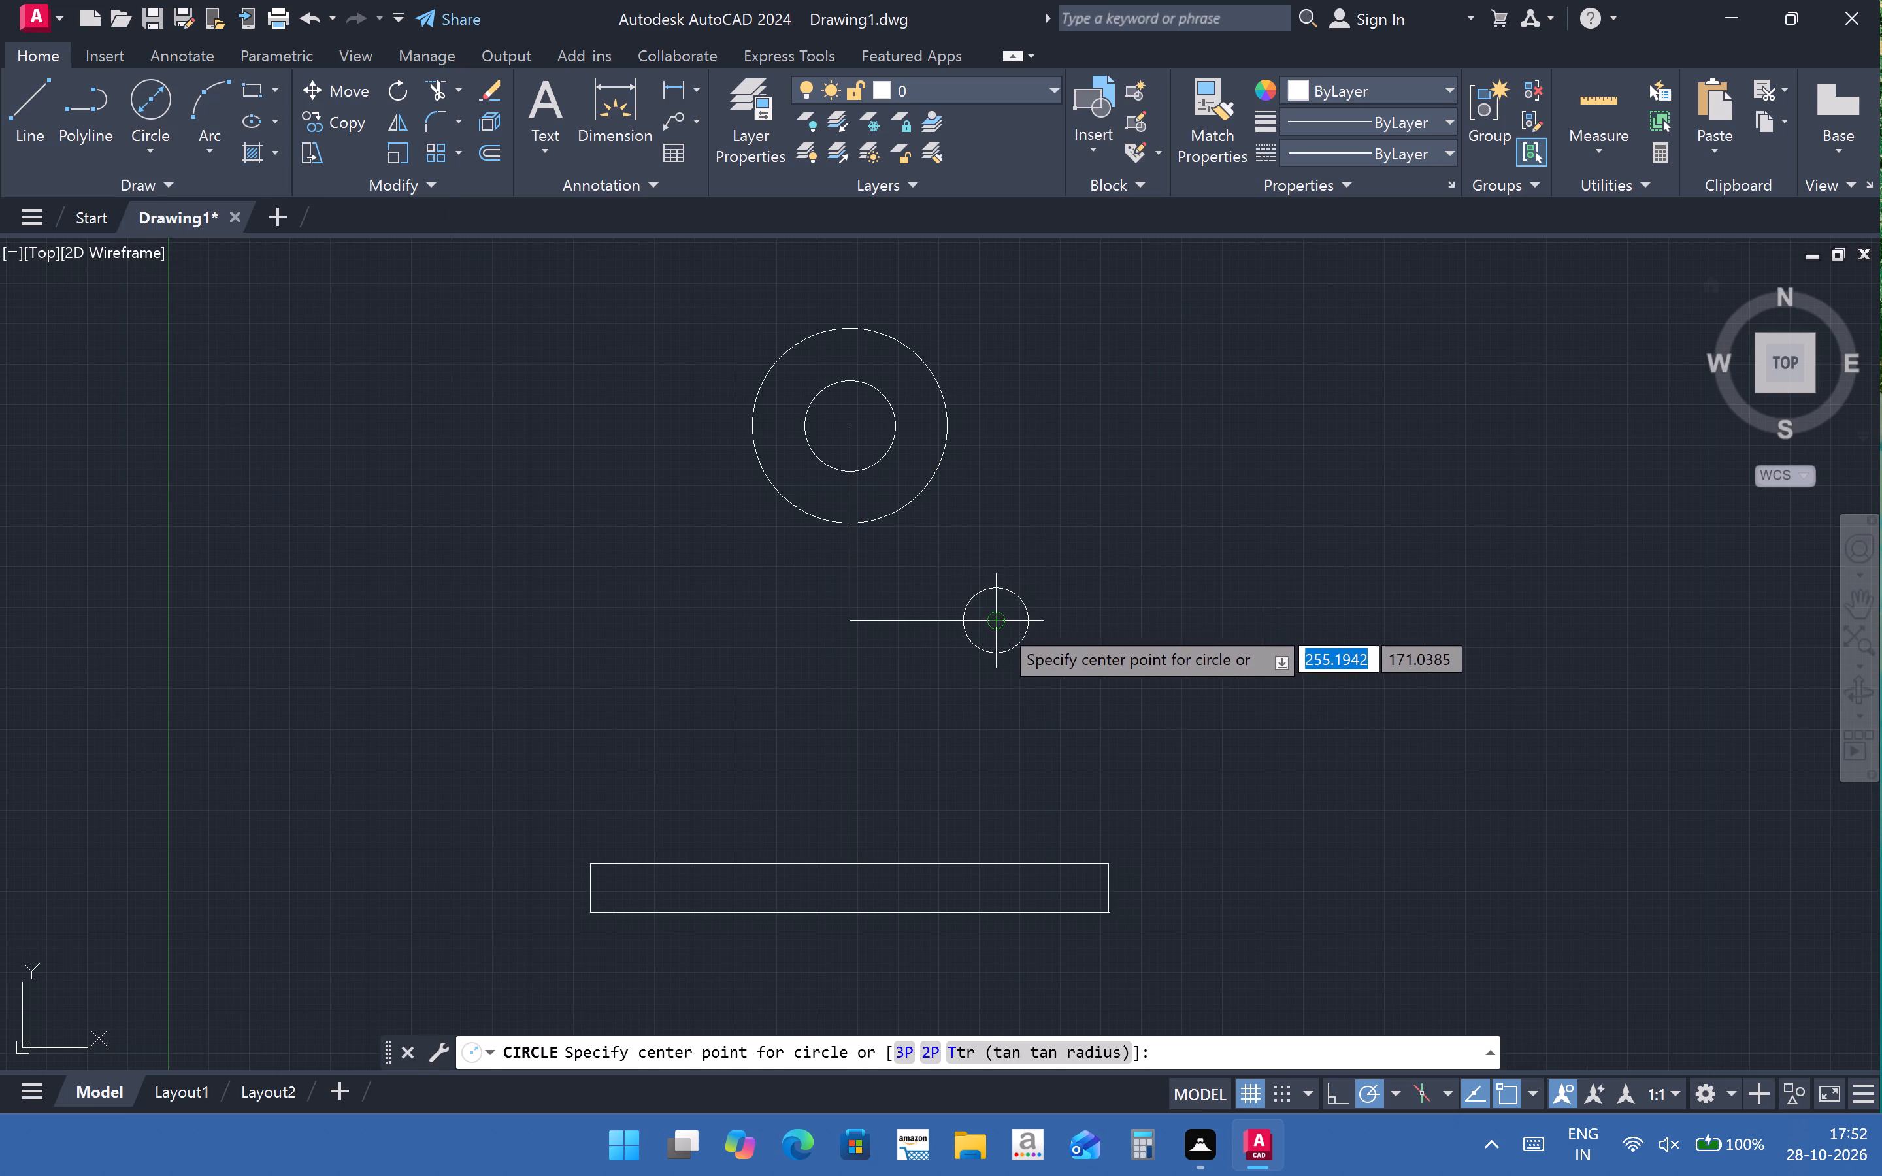
left_click(999, 625)
type("50")
key("Return")
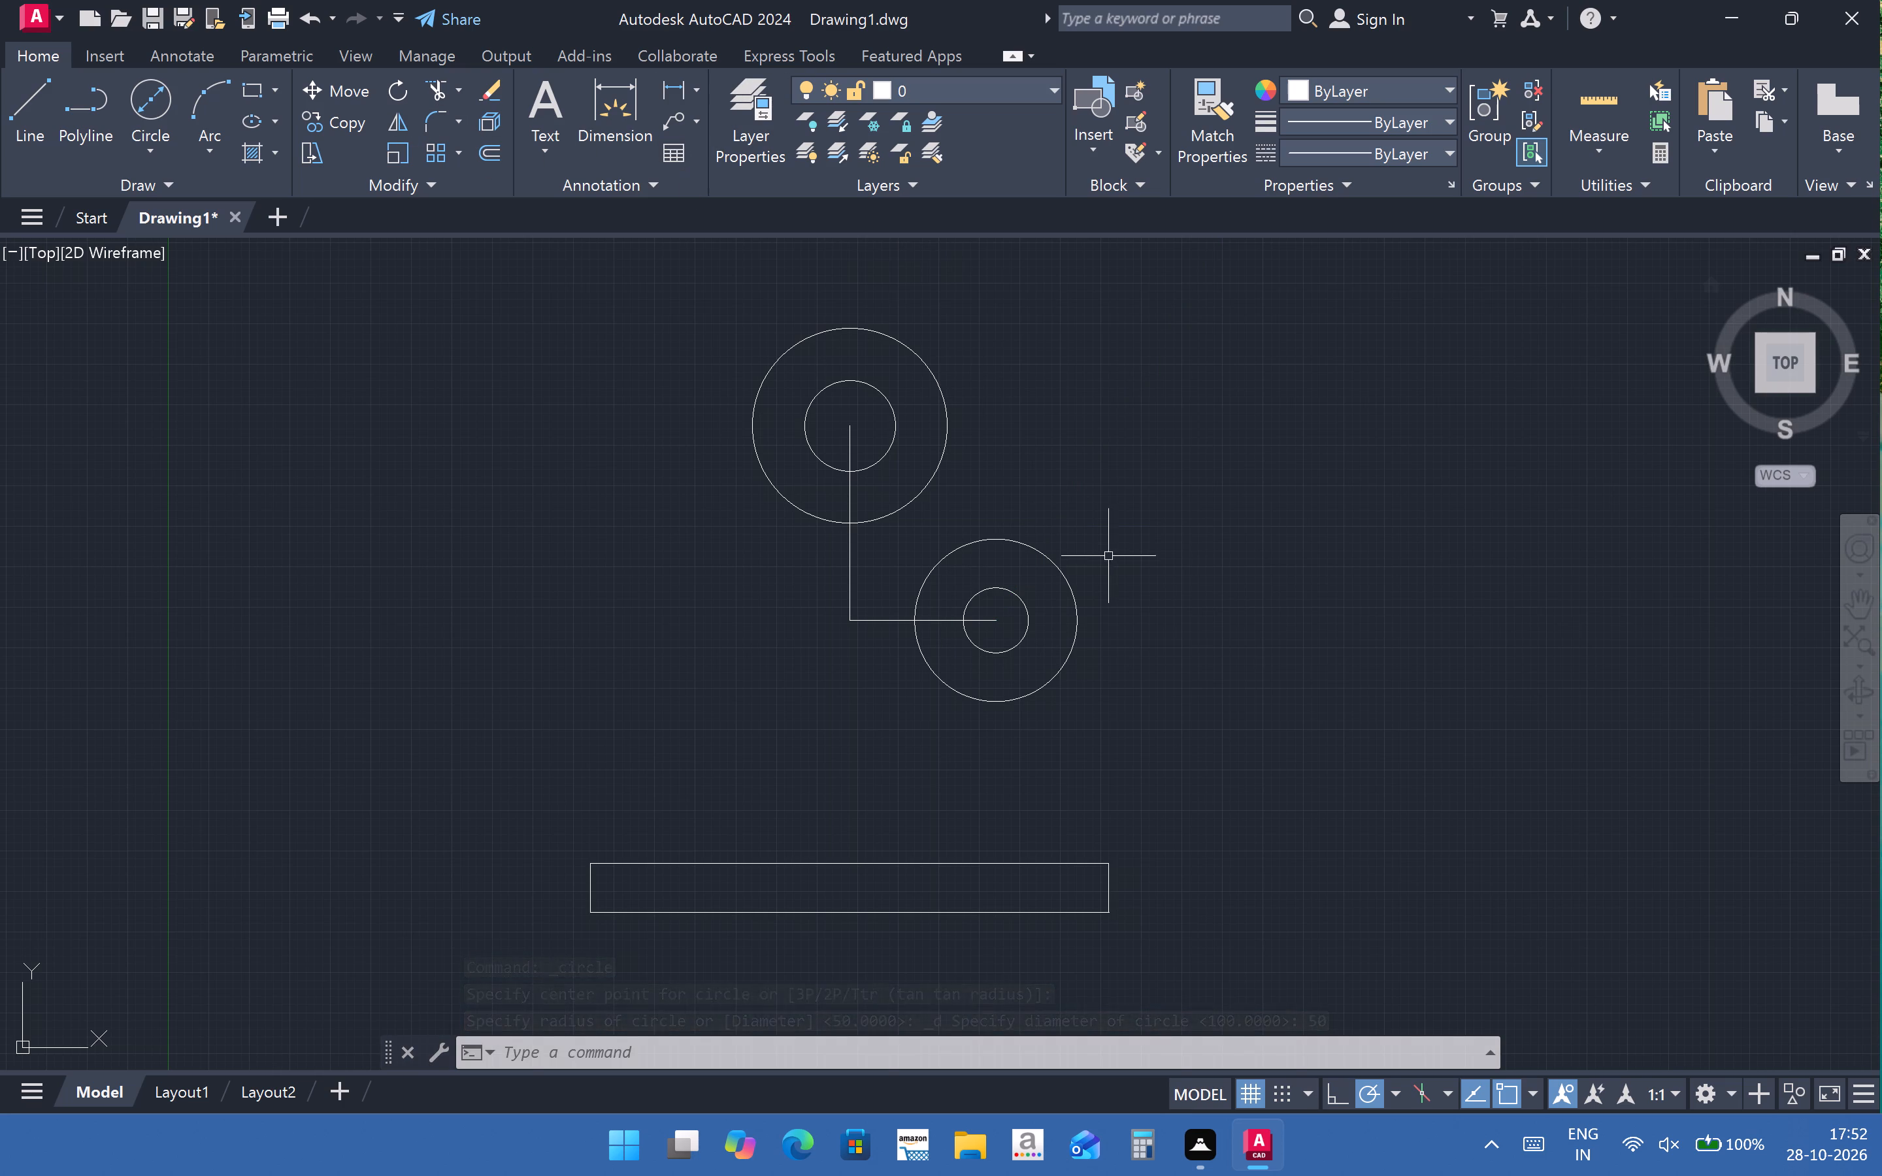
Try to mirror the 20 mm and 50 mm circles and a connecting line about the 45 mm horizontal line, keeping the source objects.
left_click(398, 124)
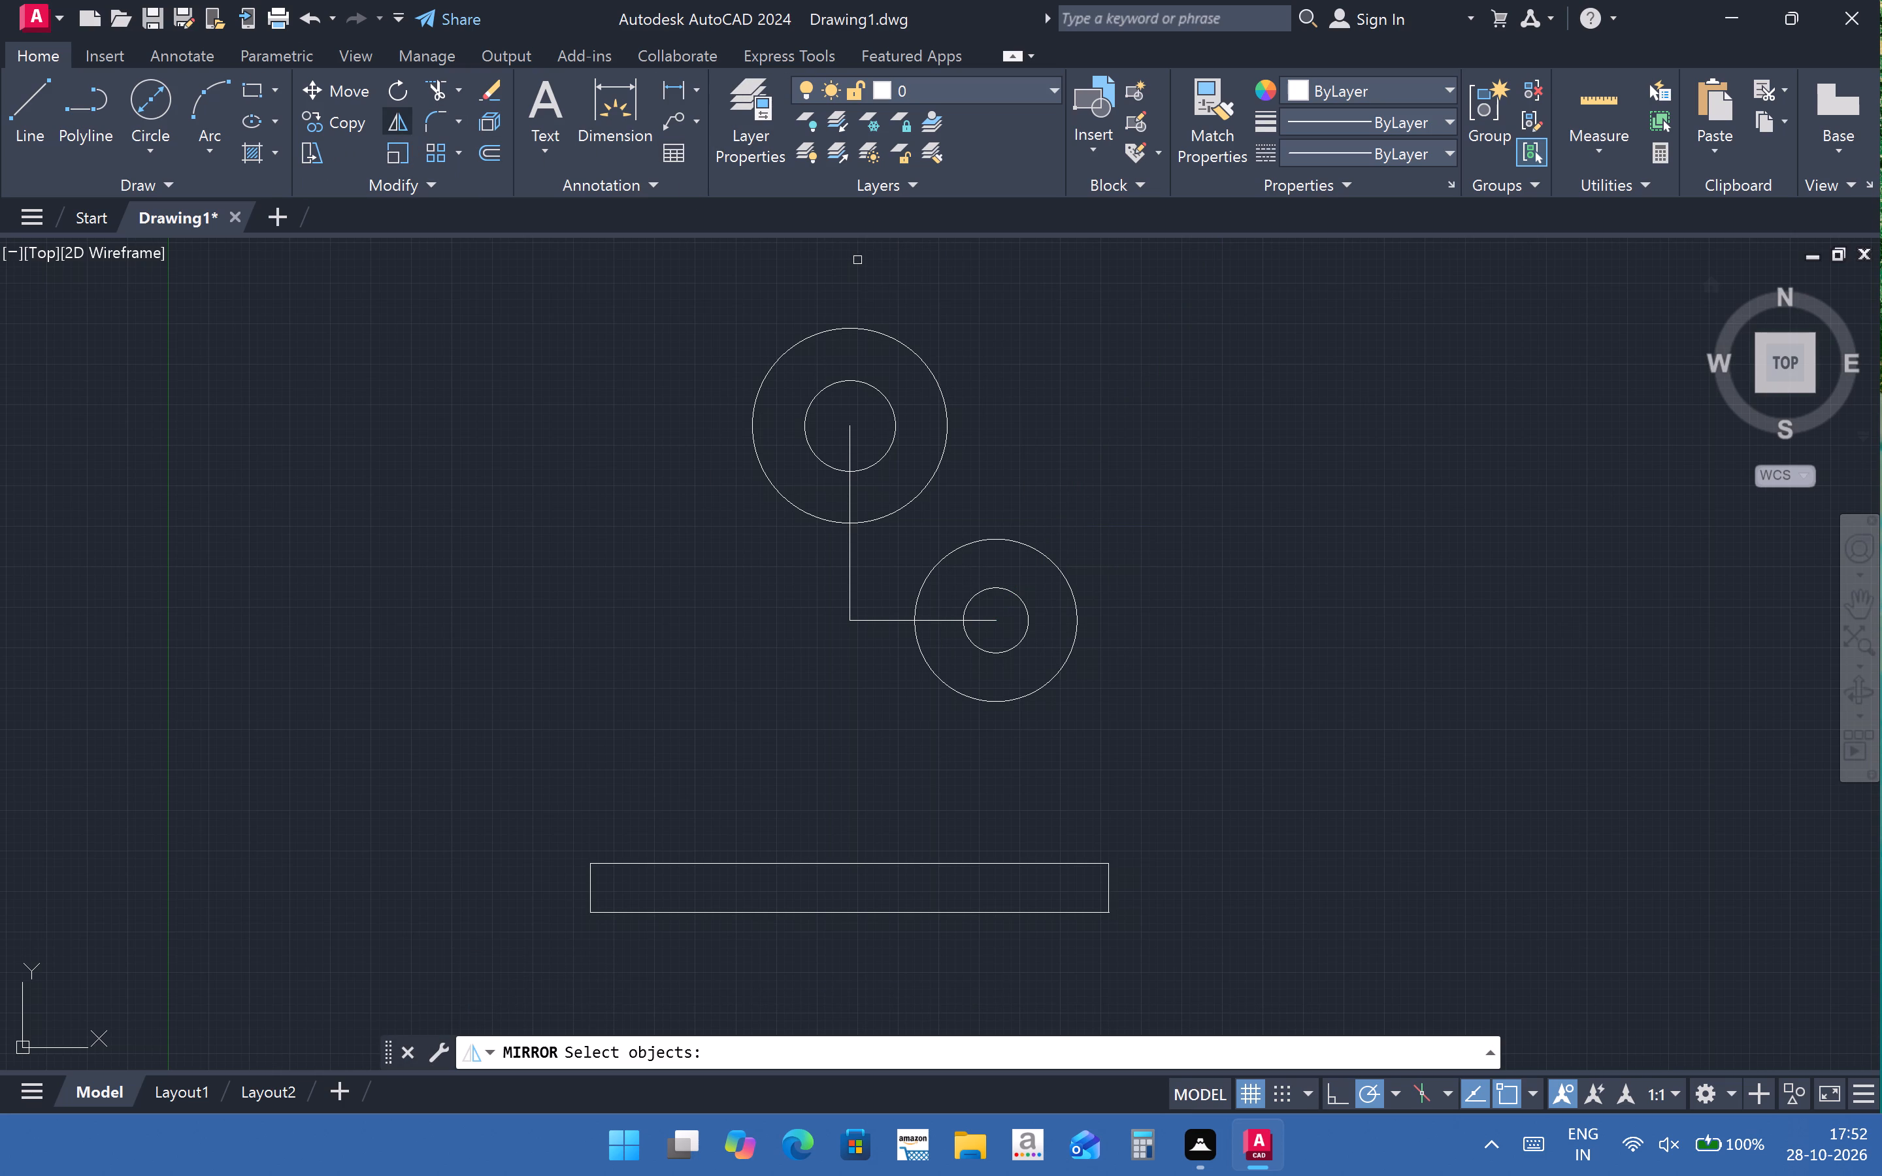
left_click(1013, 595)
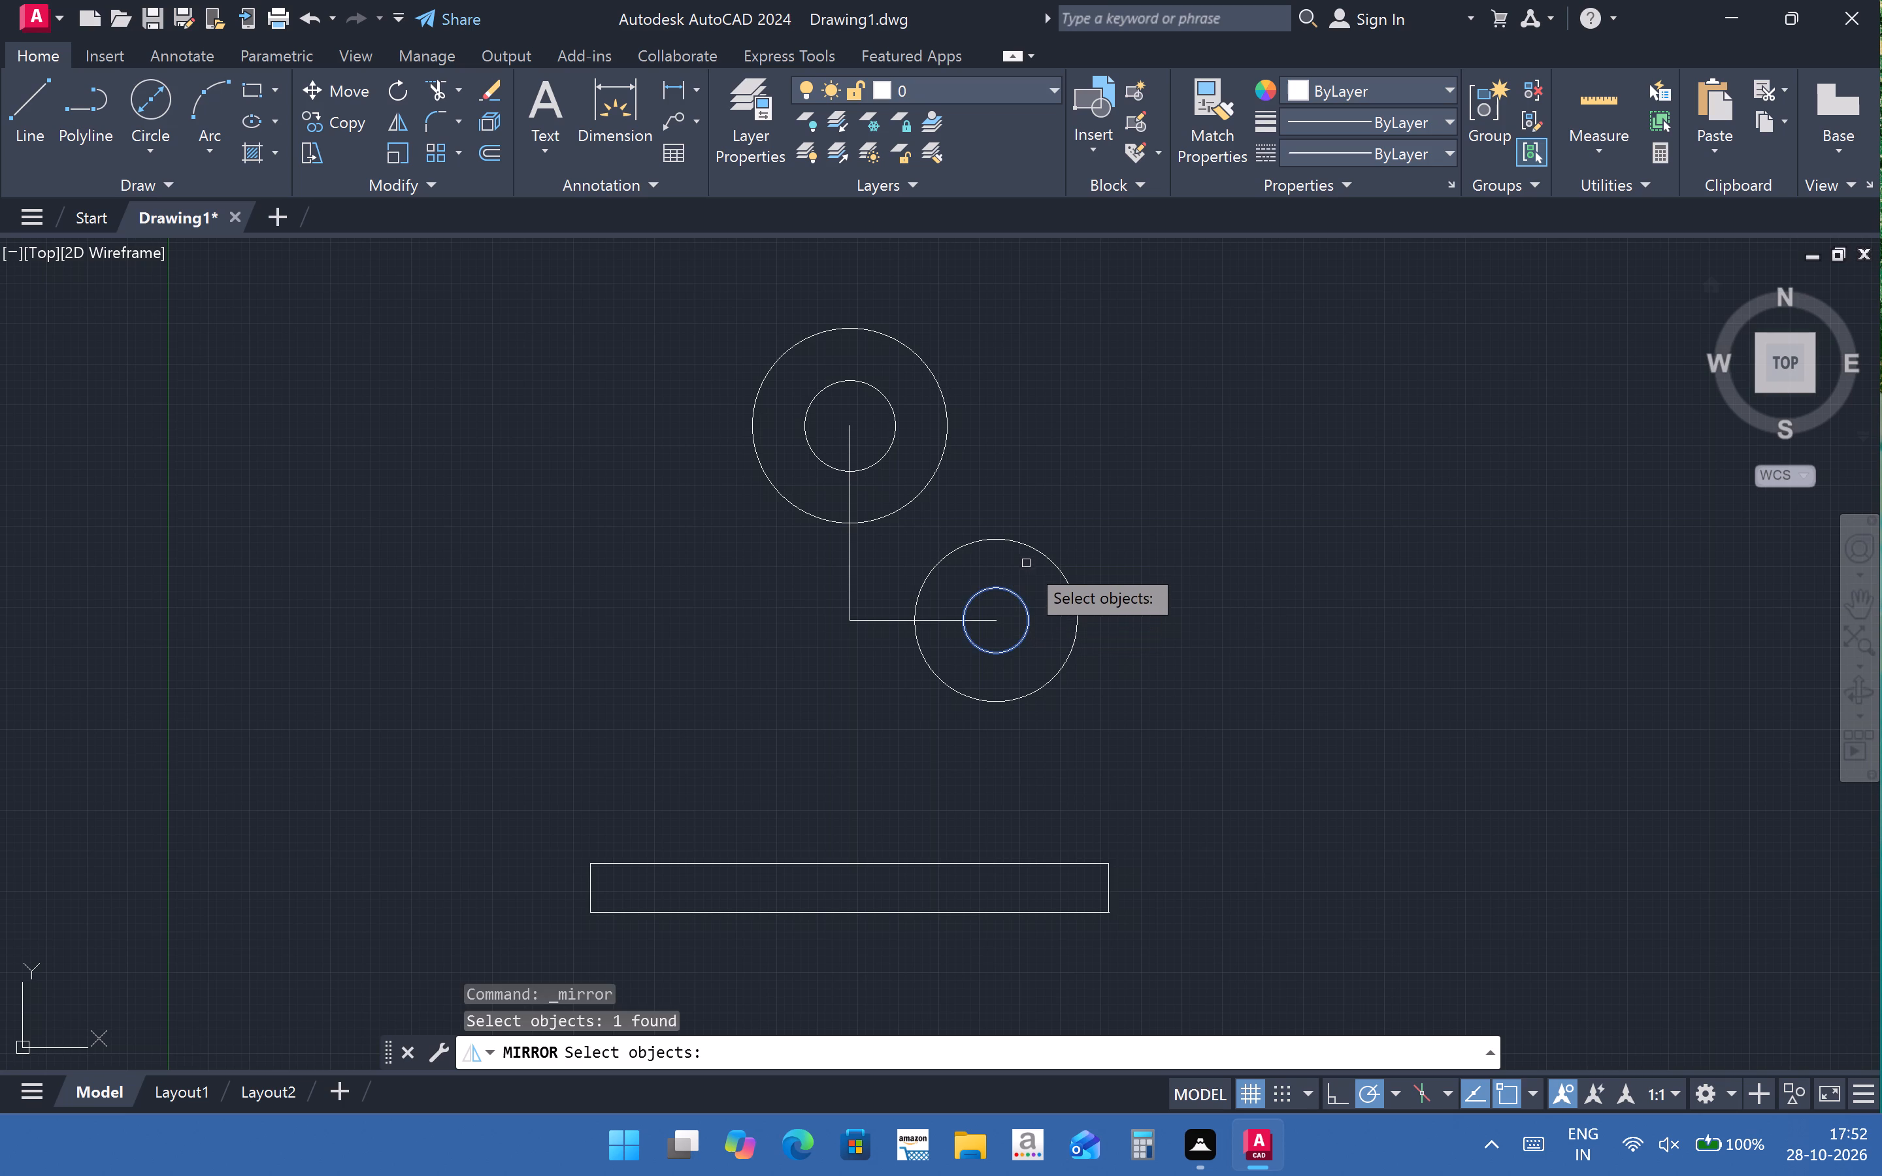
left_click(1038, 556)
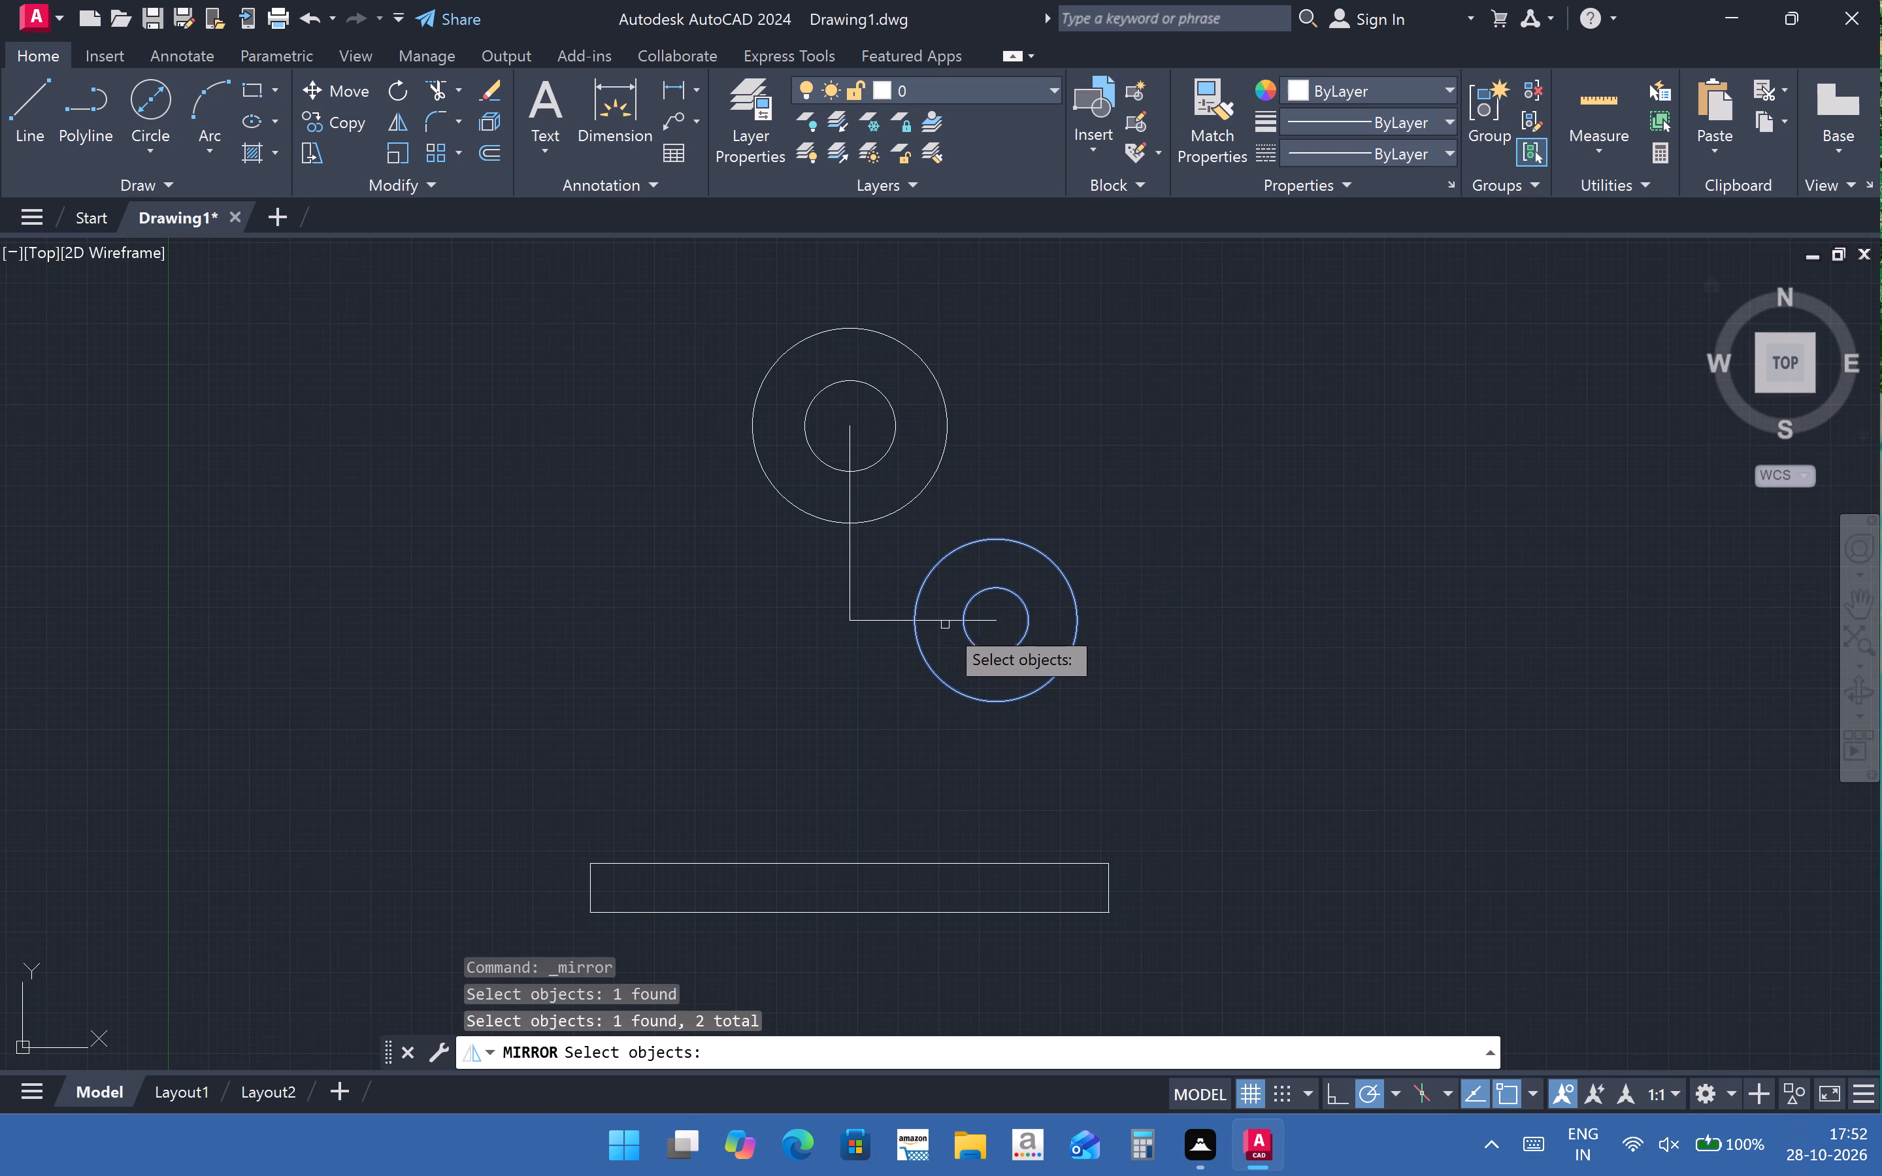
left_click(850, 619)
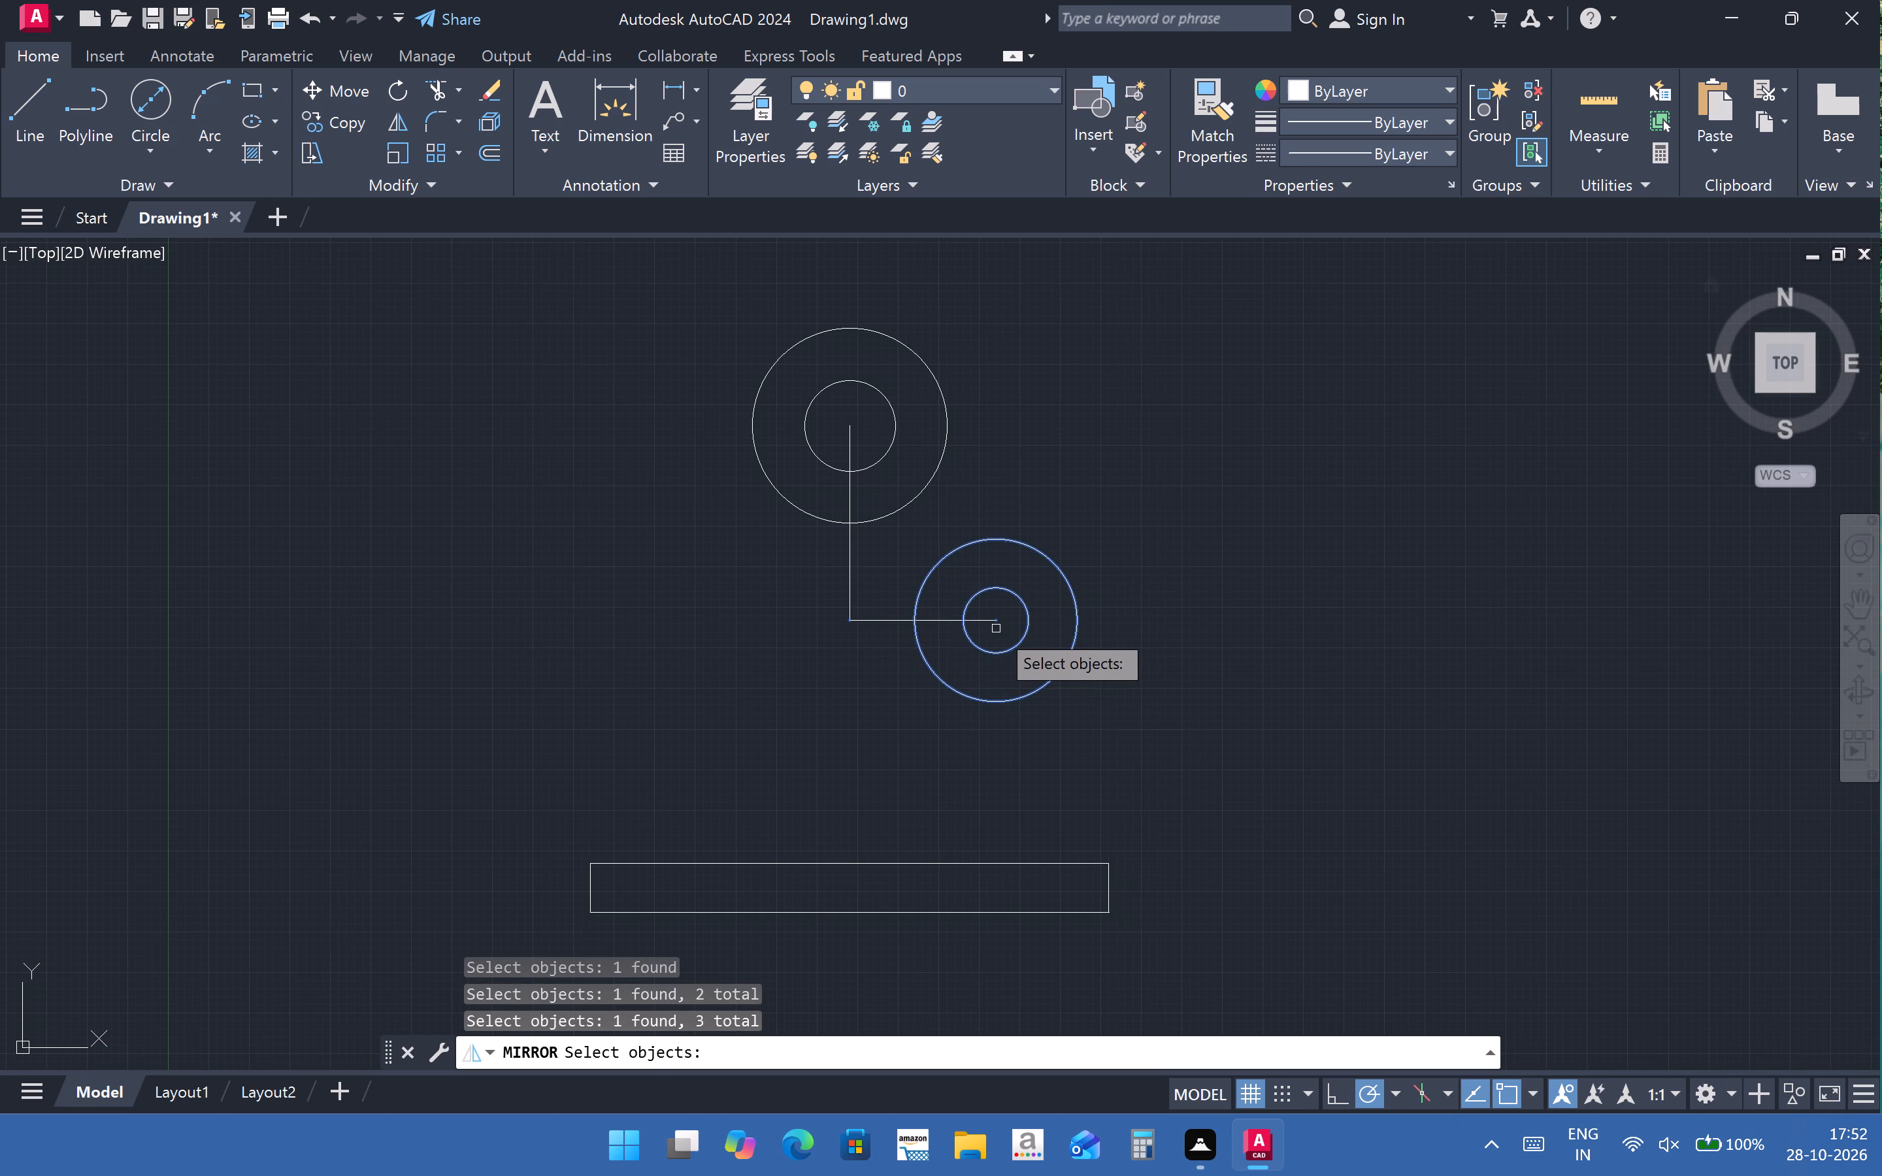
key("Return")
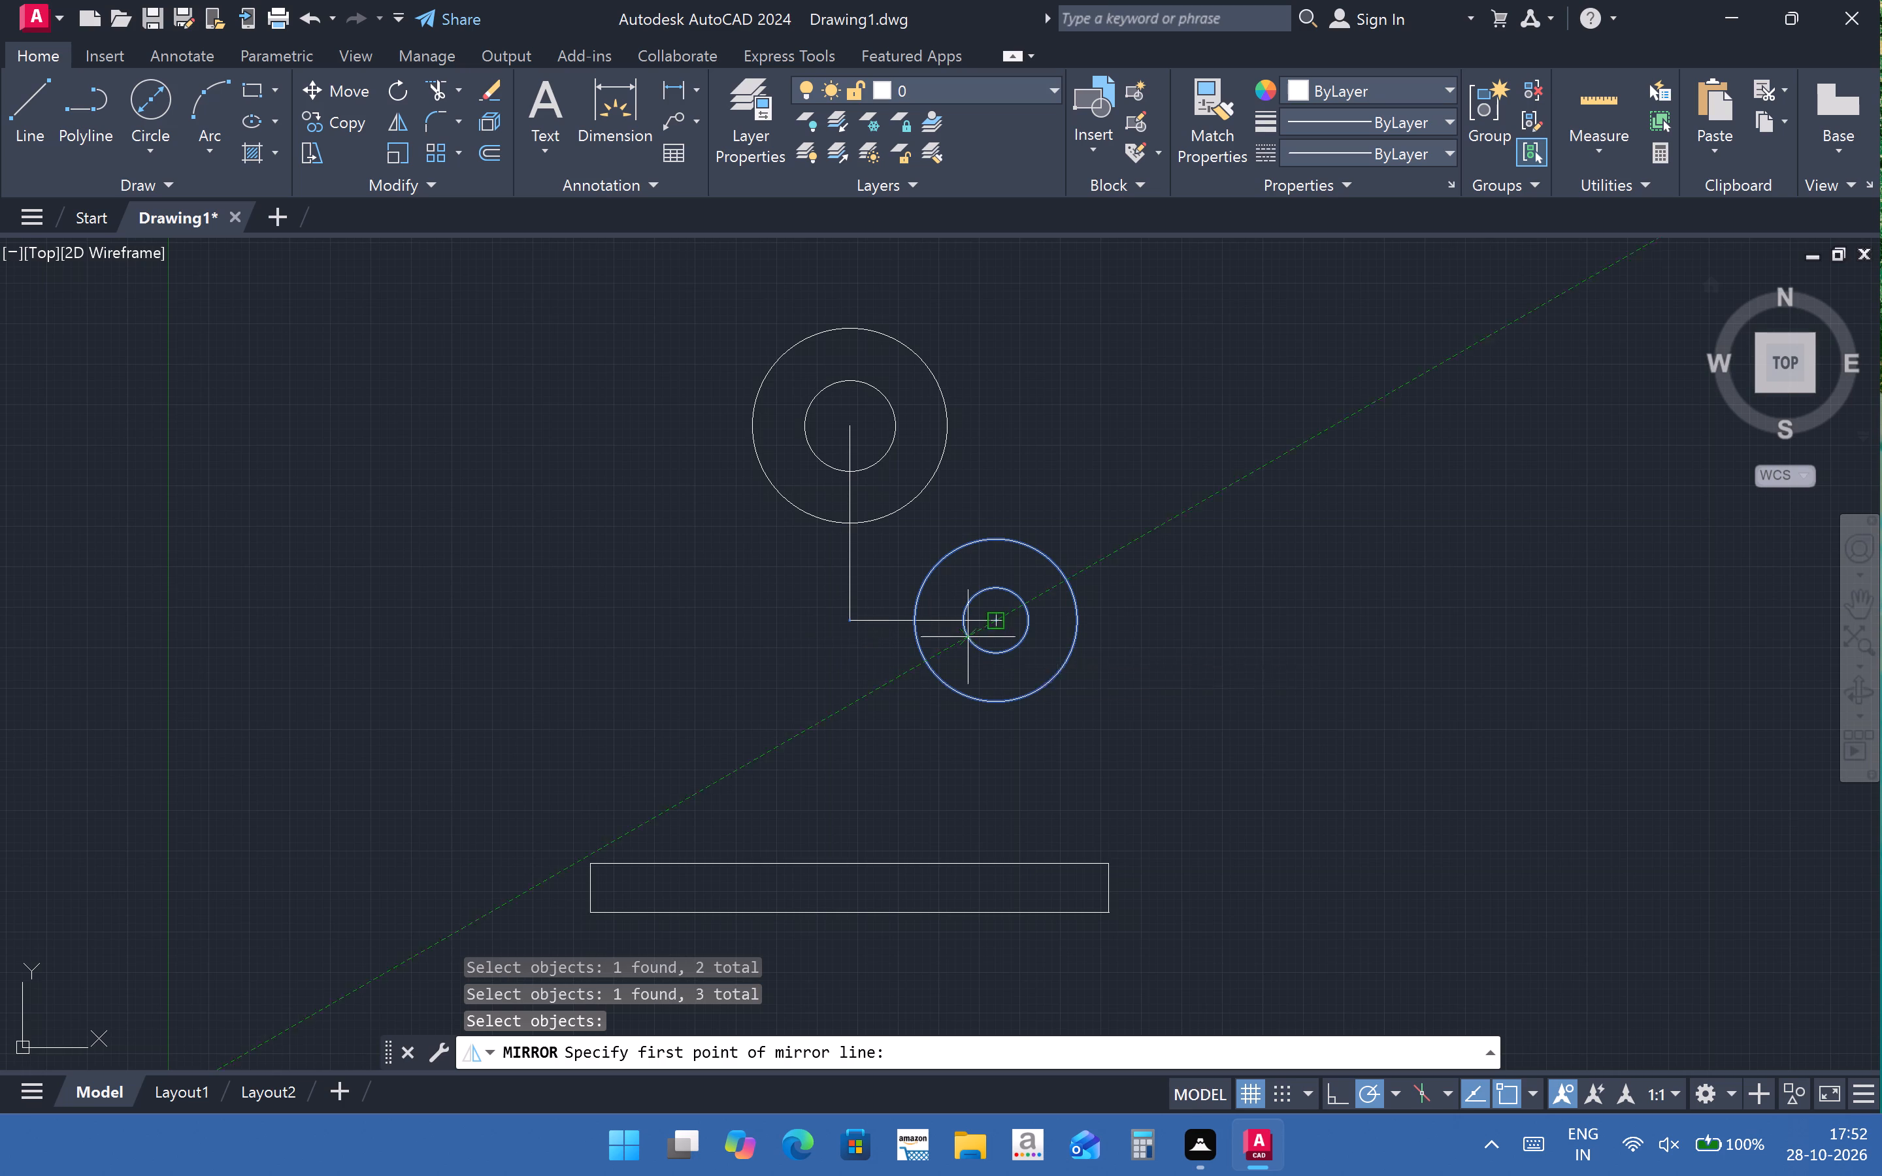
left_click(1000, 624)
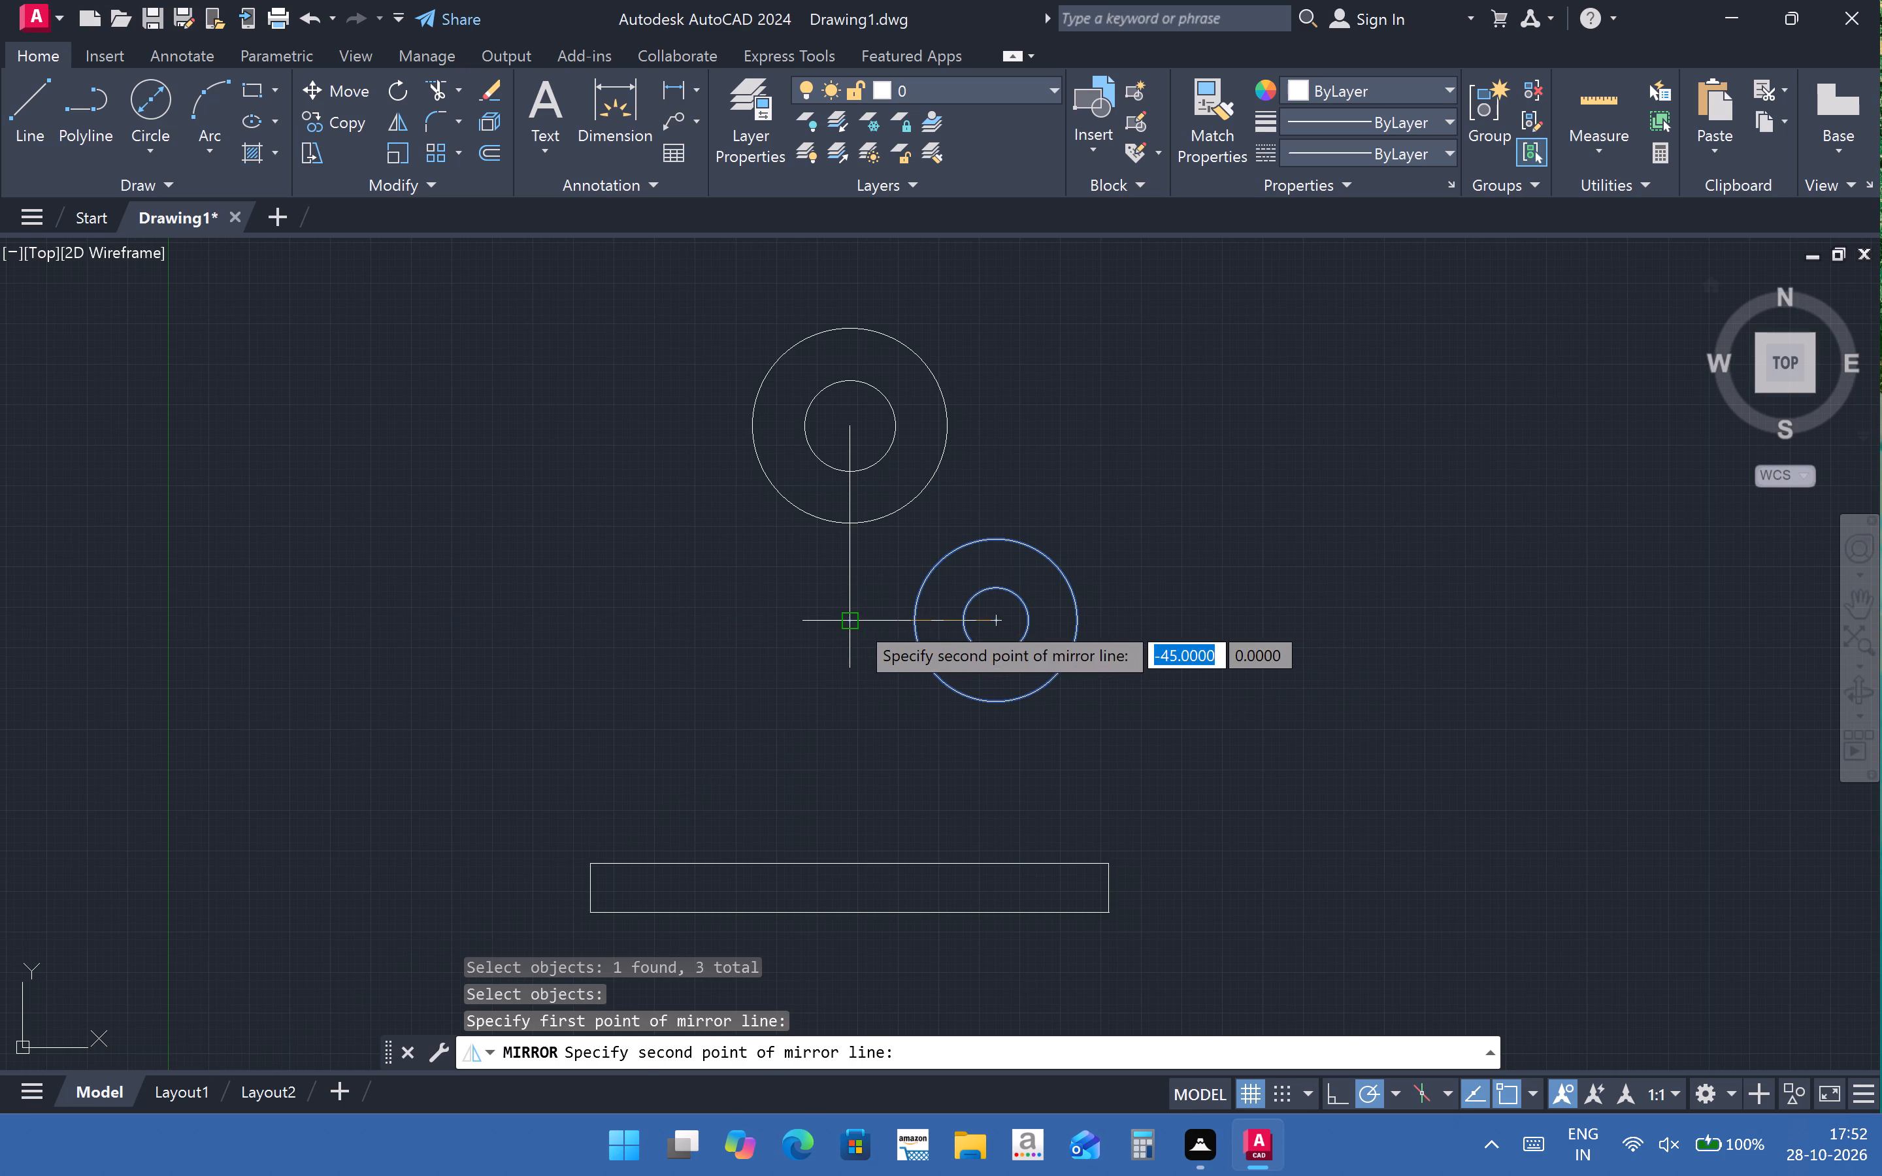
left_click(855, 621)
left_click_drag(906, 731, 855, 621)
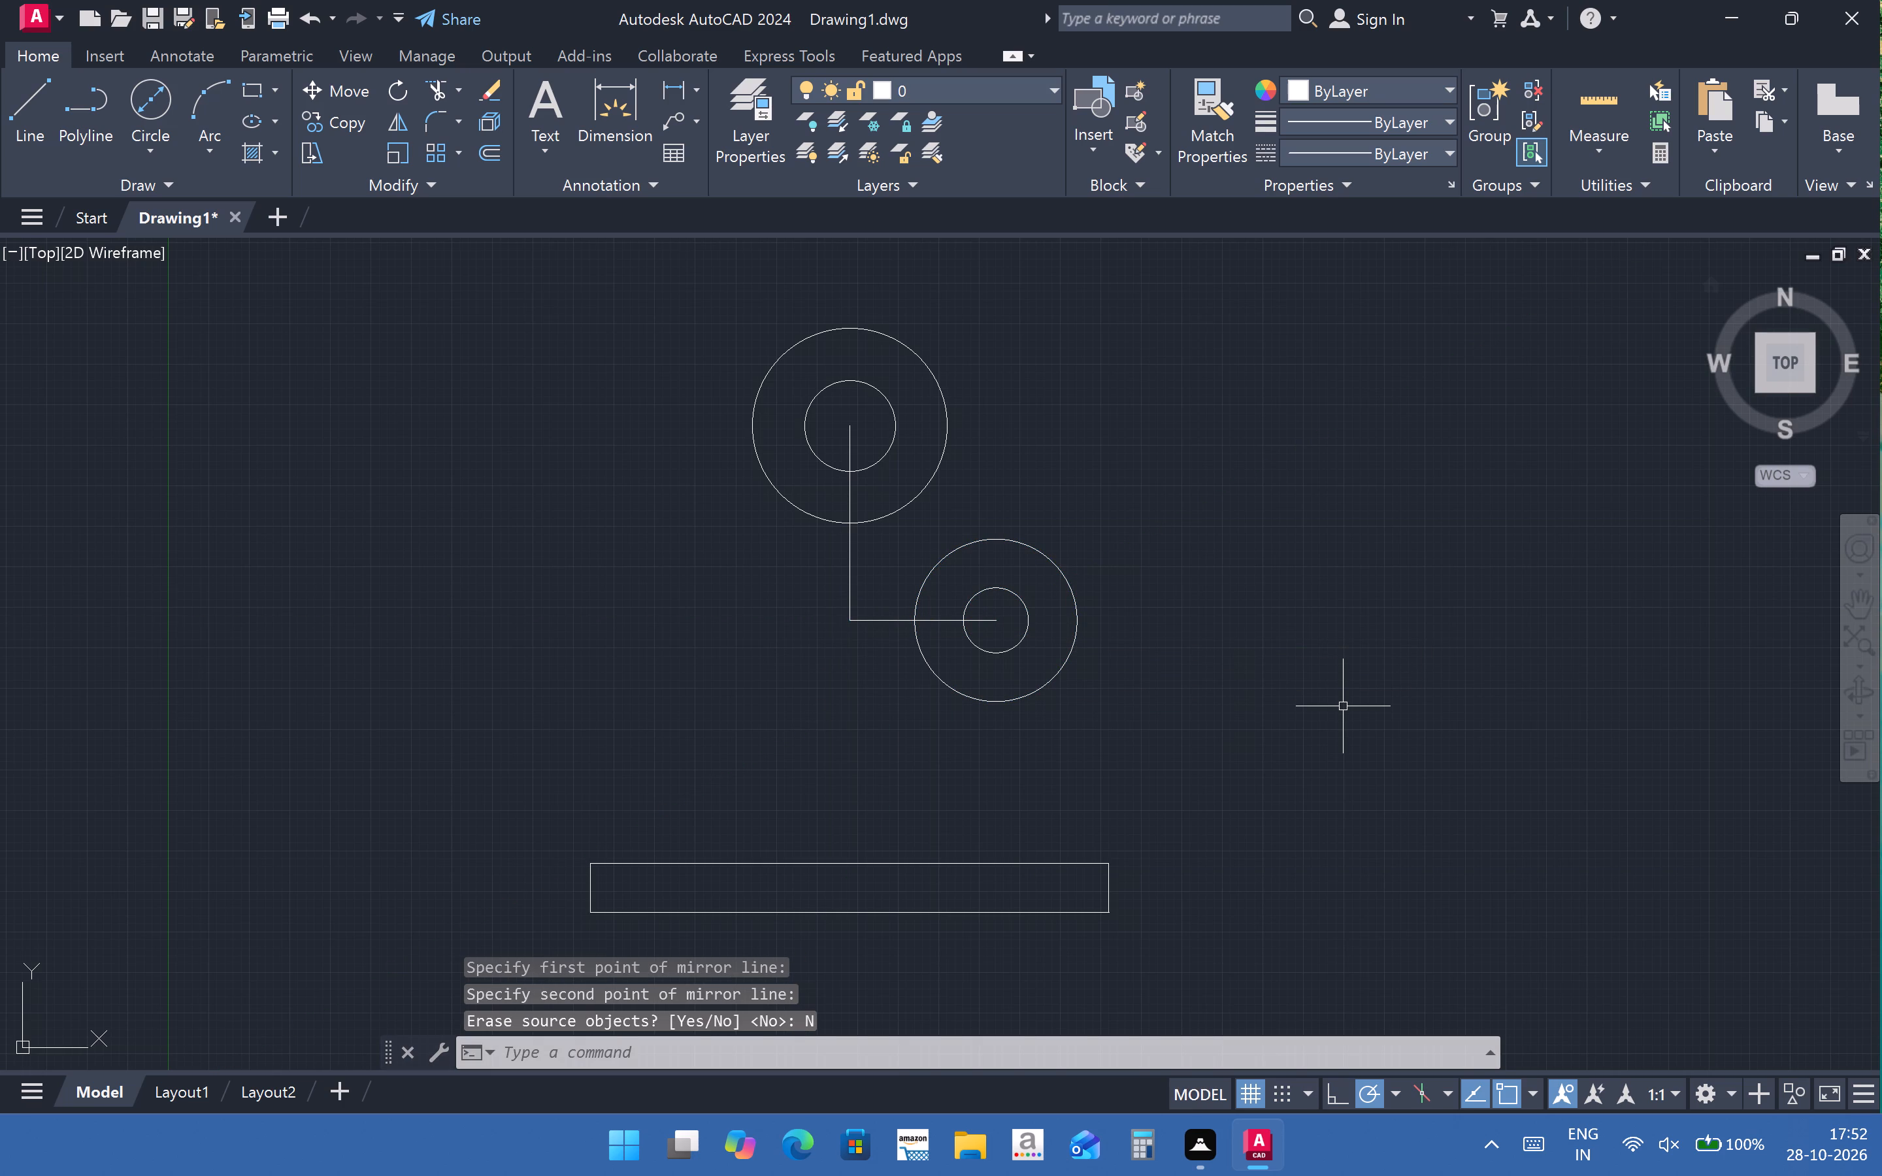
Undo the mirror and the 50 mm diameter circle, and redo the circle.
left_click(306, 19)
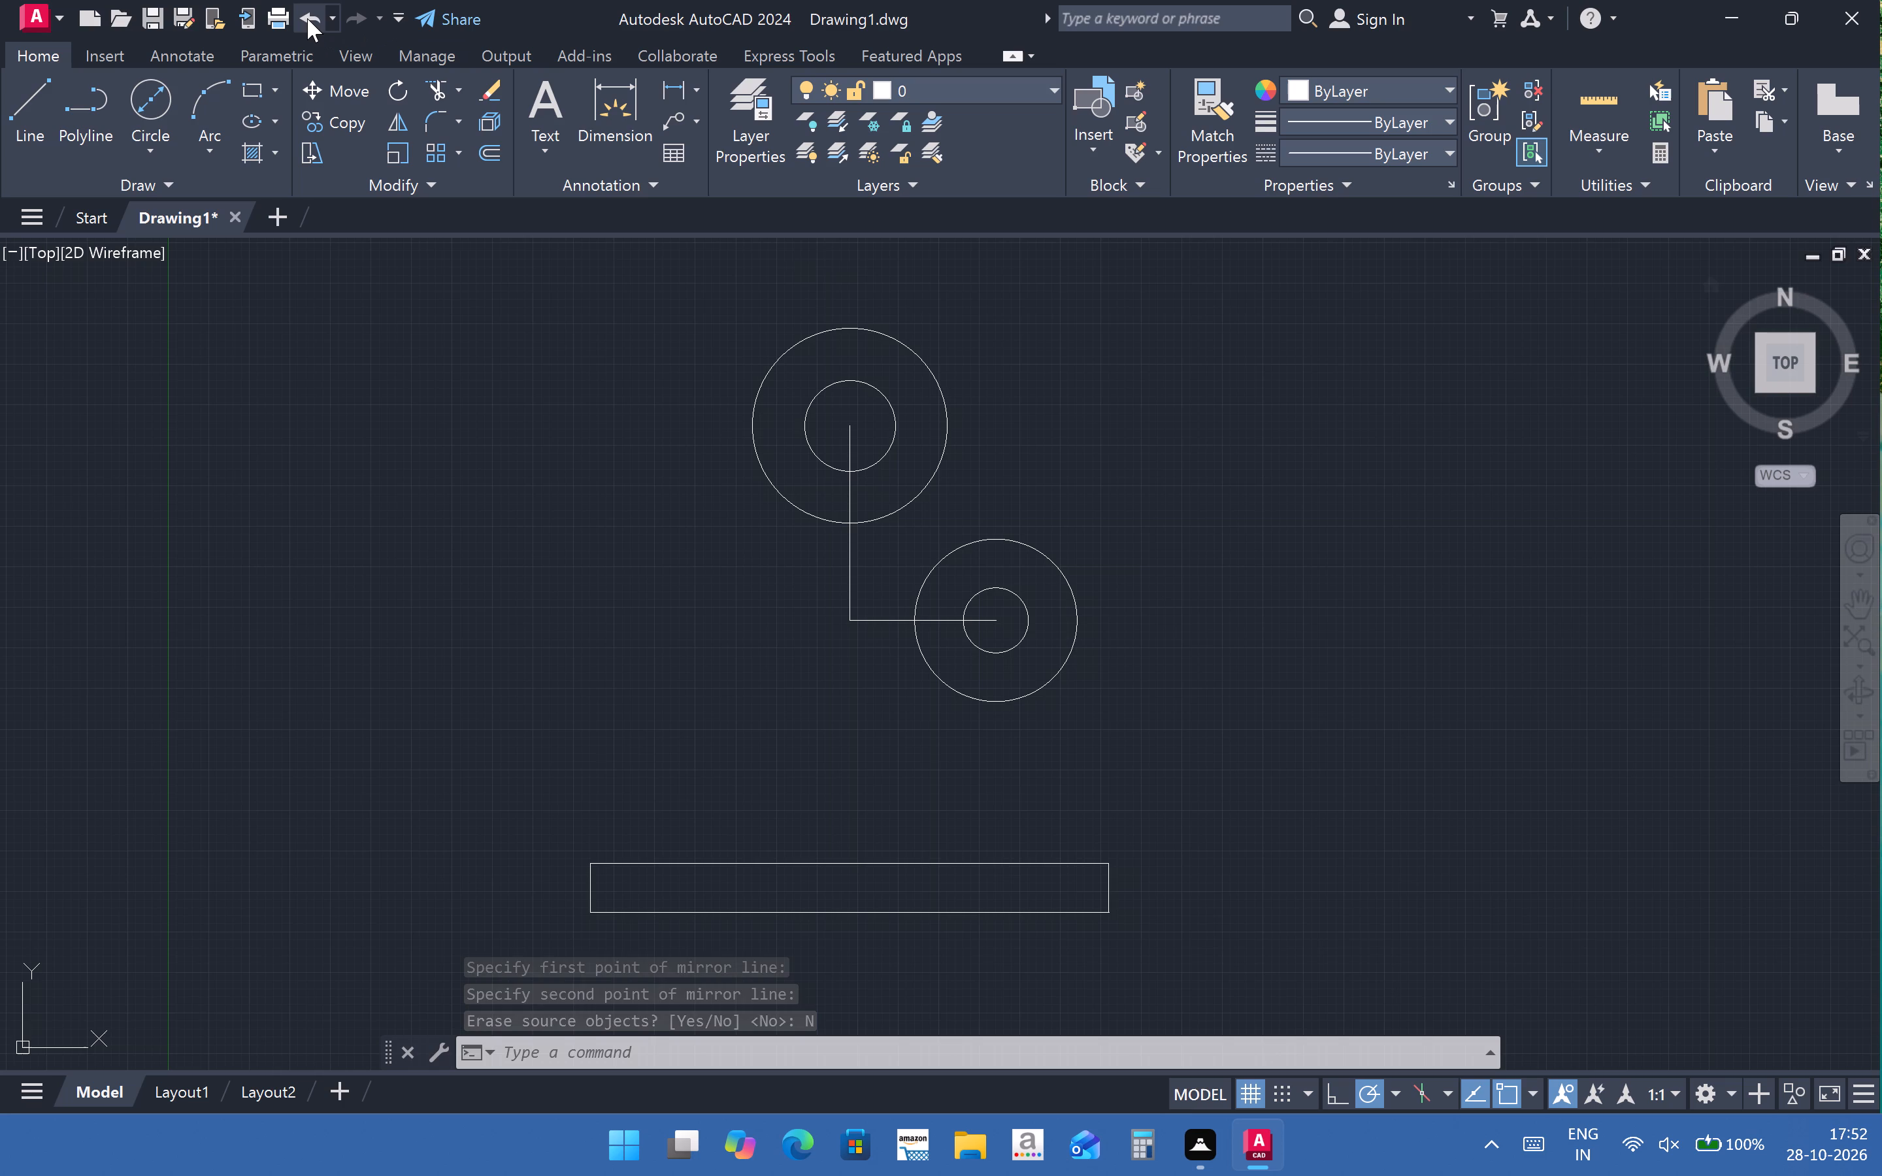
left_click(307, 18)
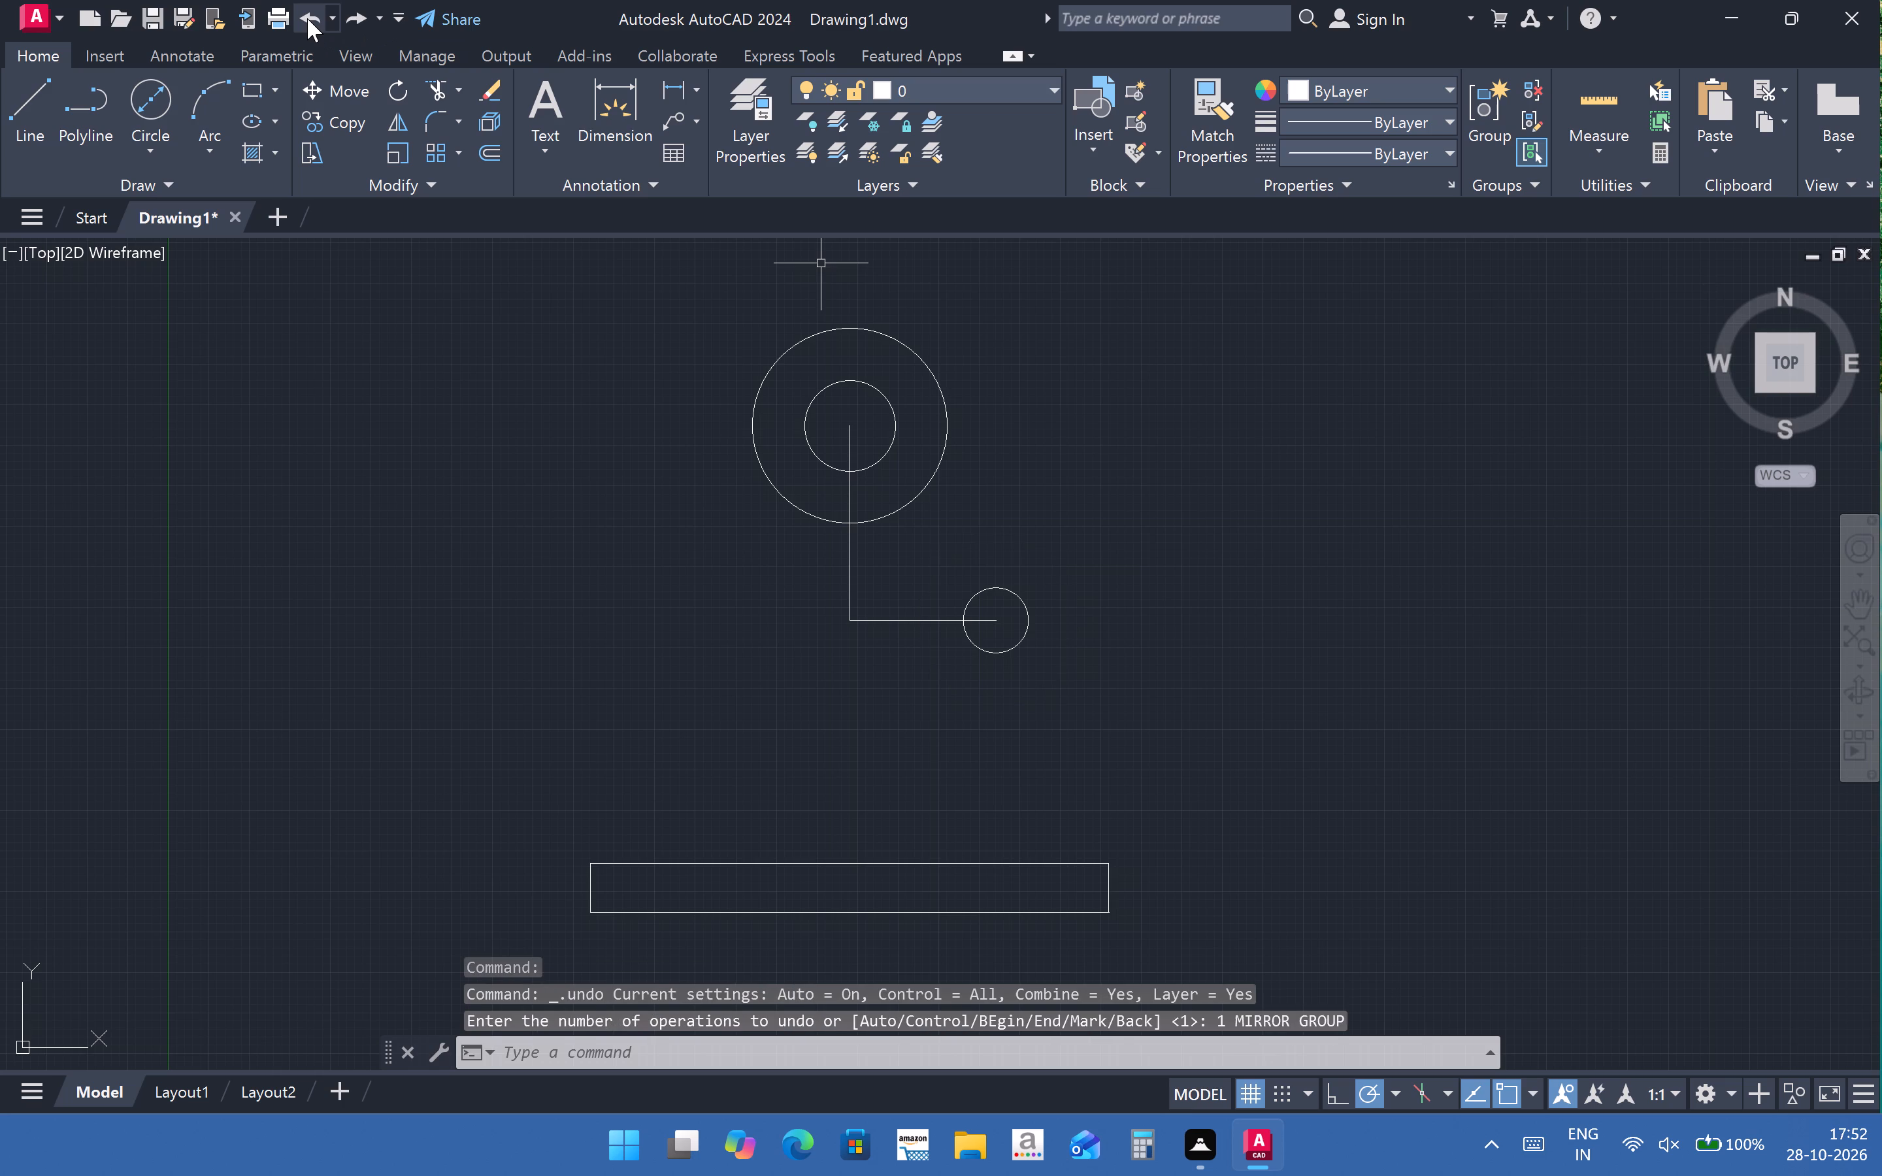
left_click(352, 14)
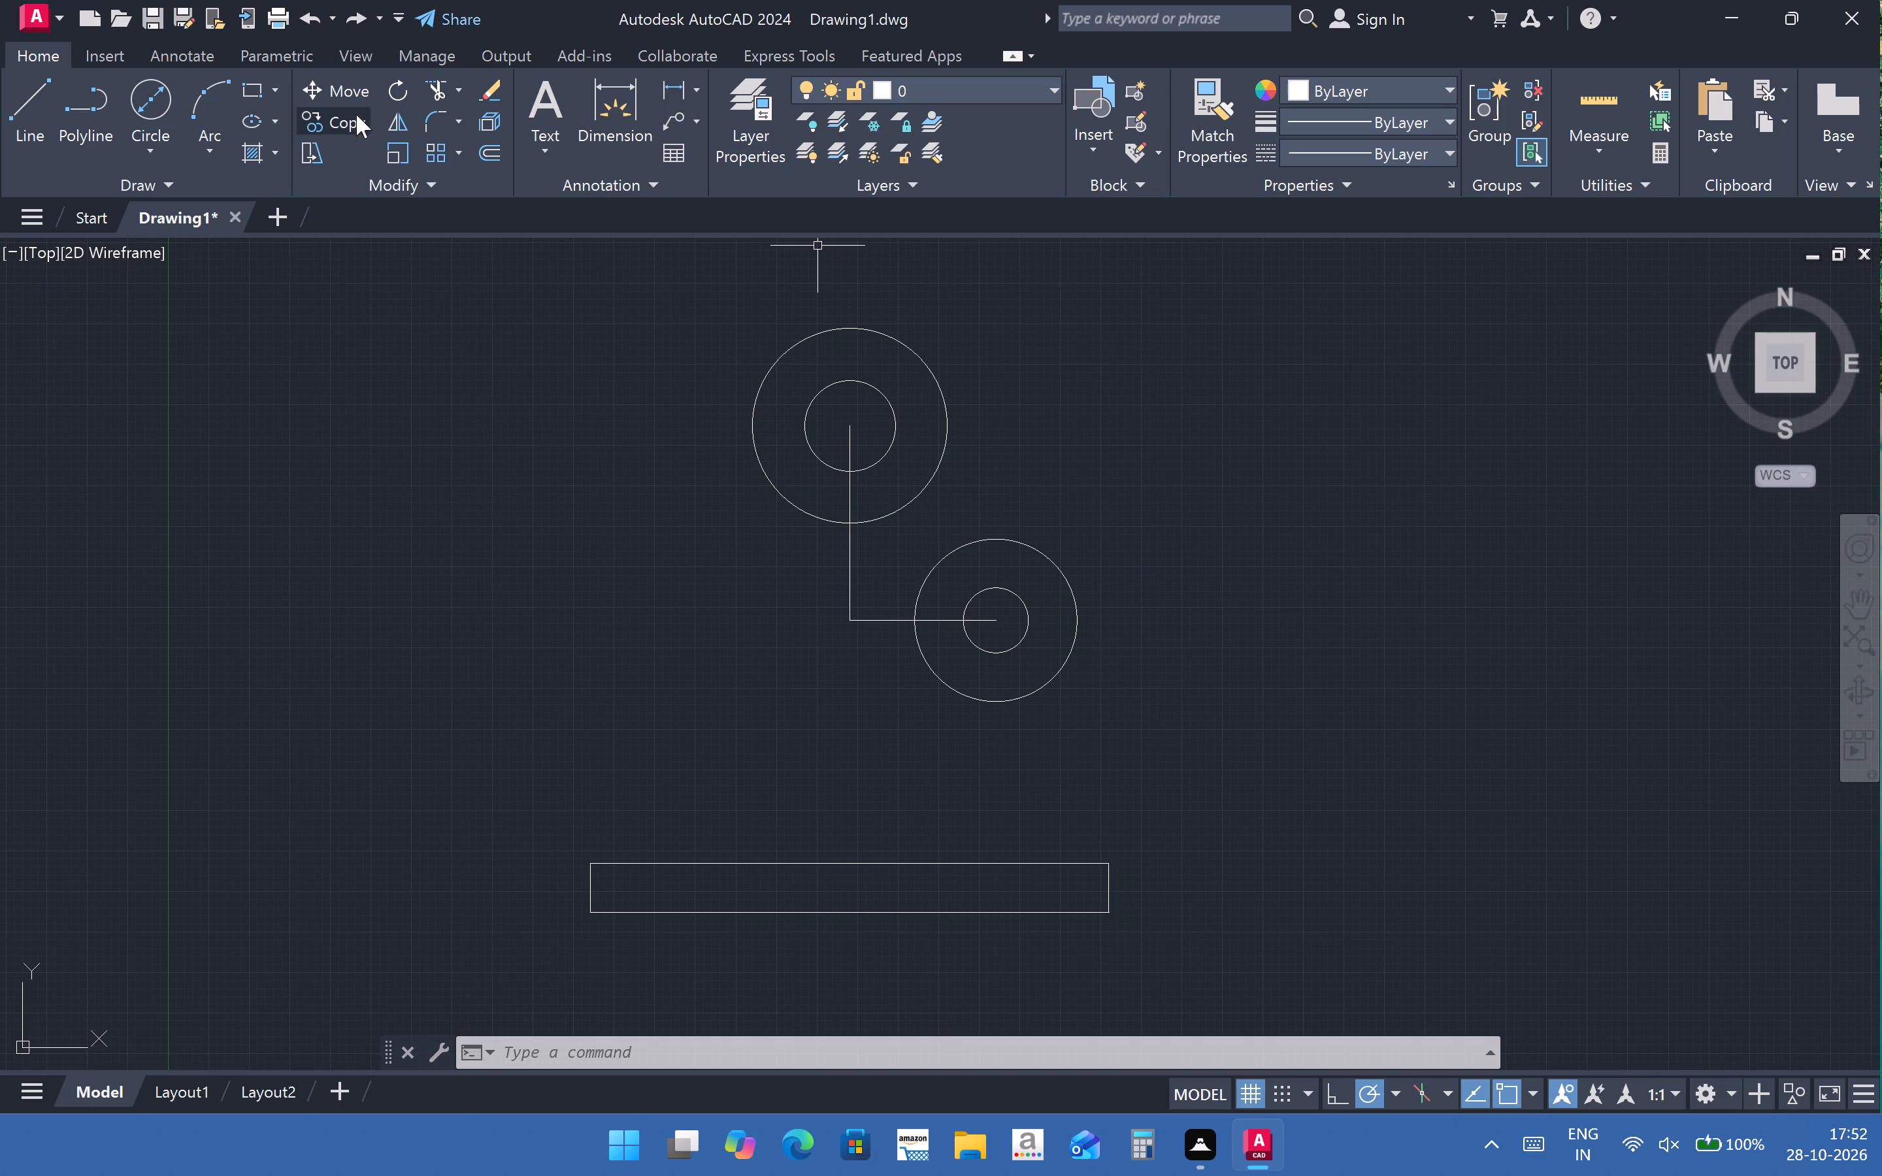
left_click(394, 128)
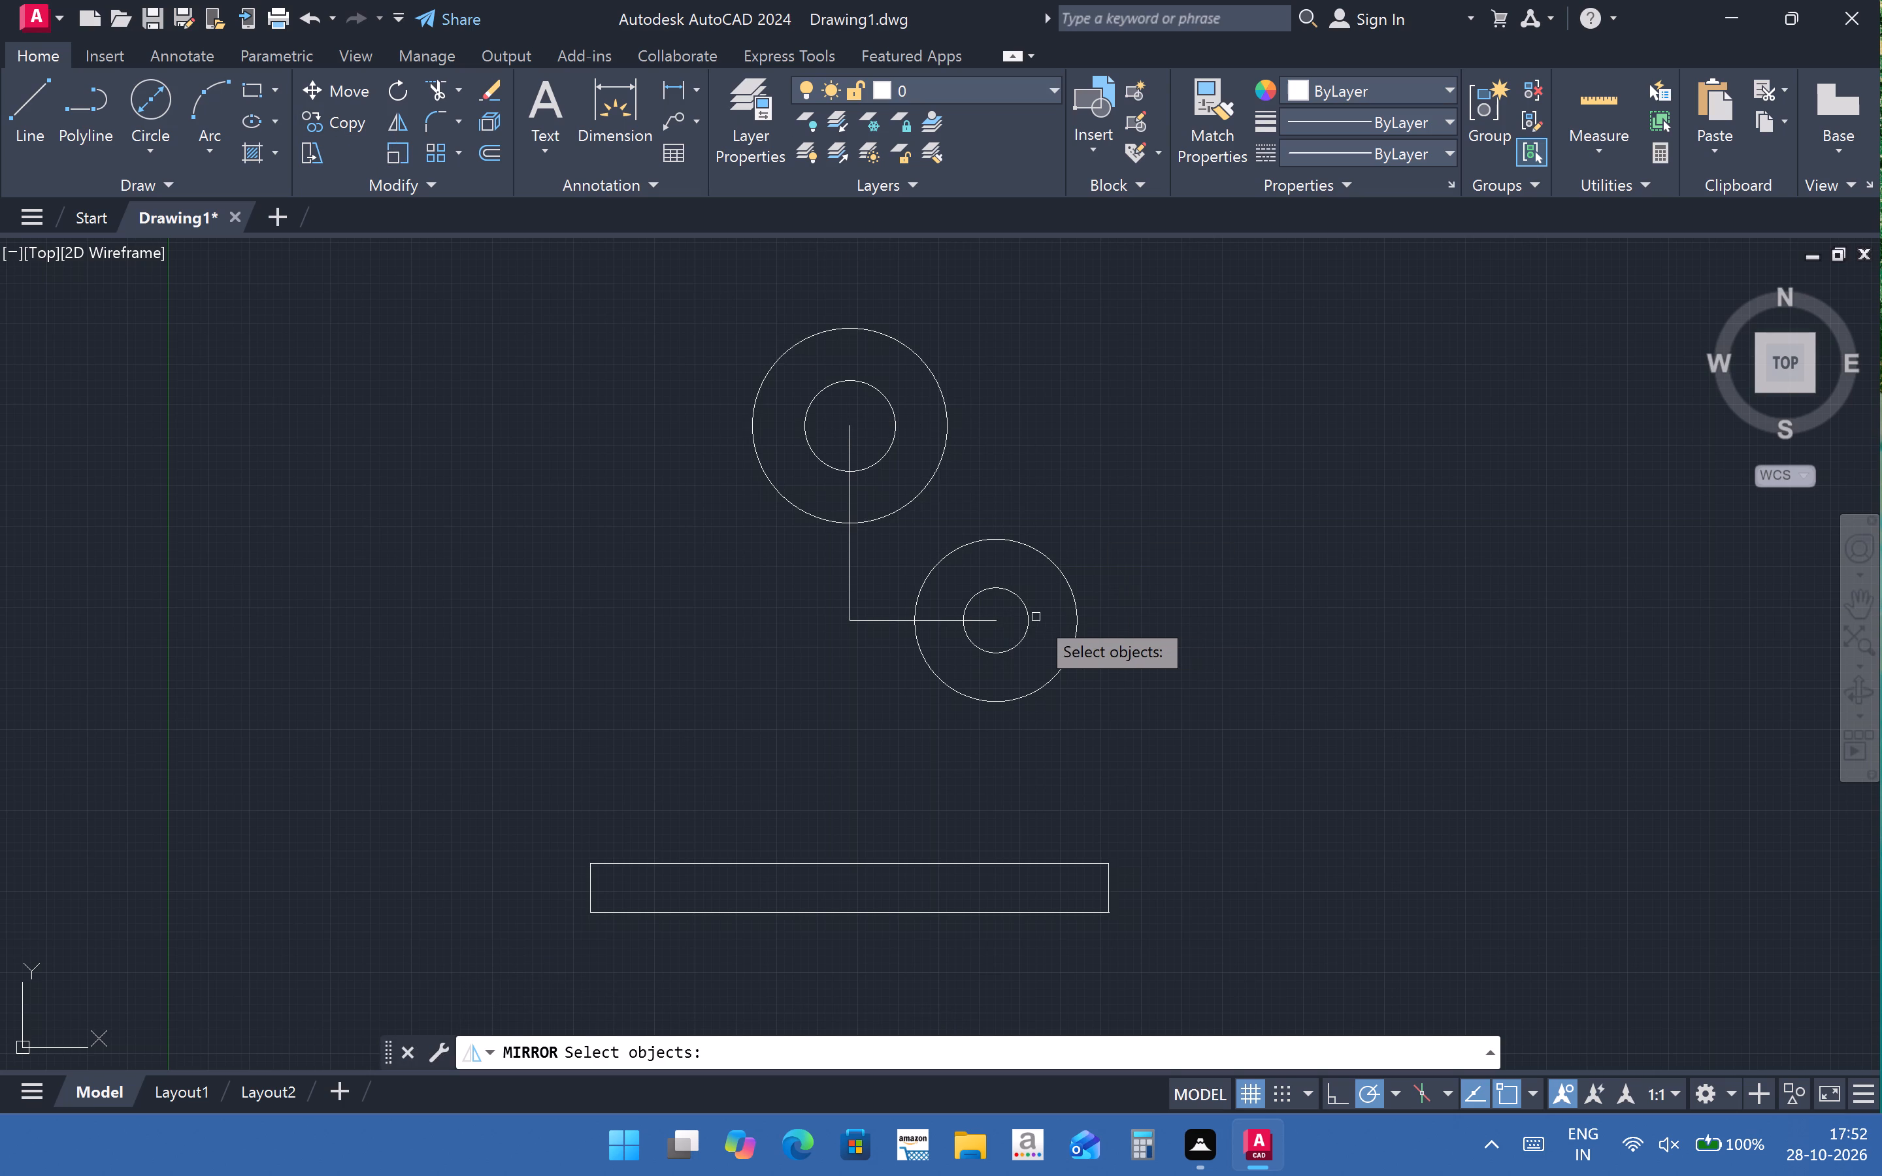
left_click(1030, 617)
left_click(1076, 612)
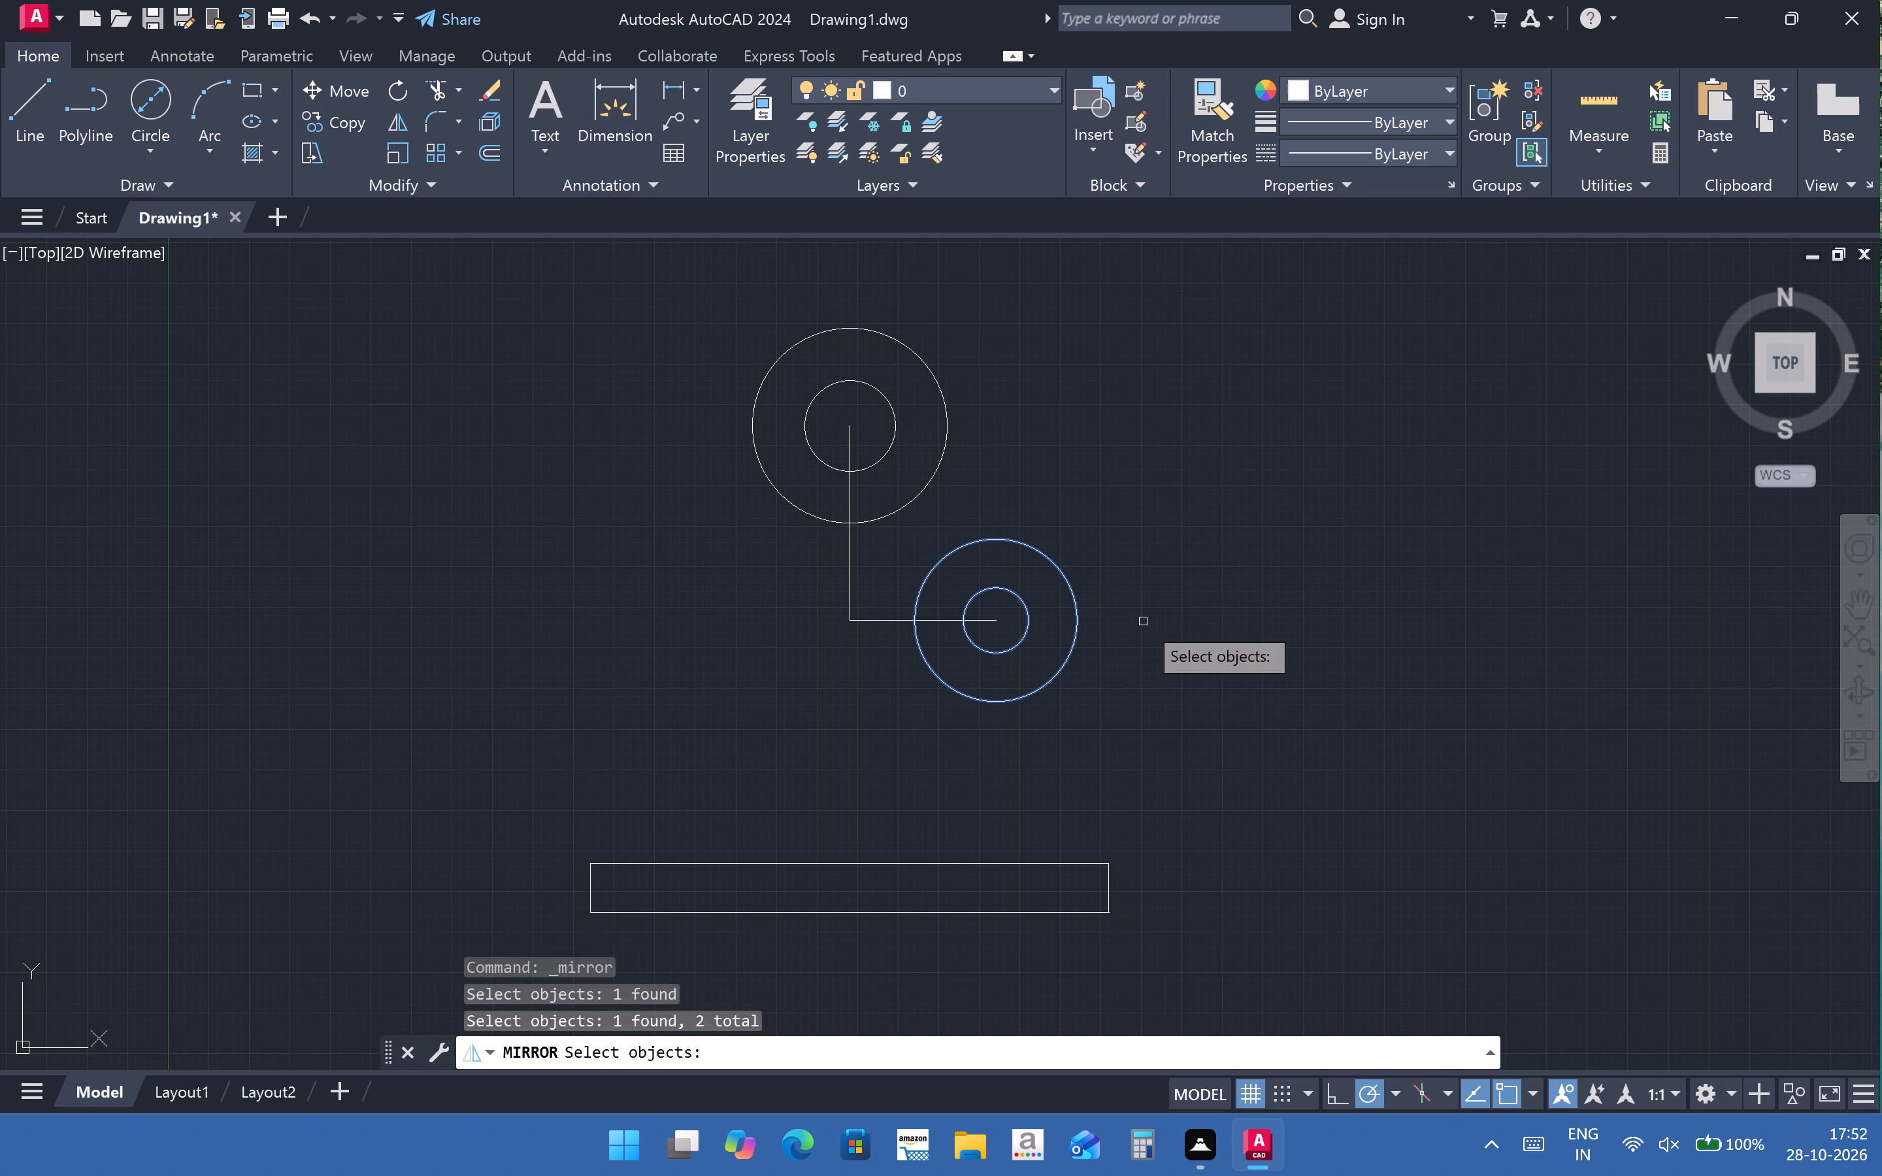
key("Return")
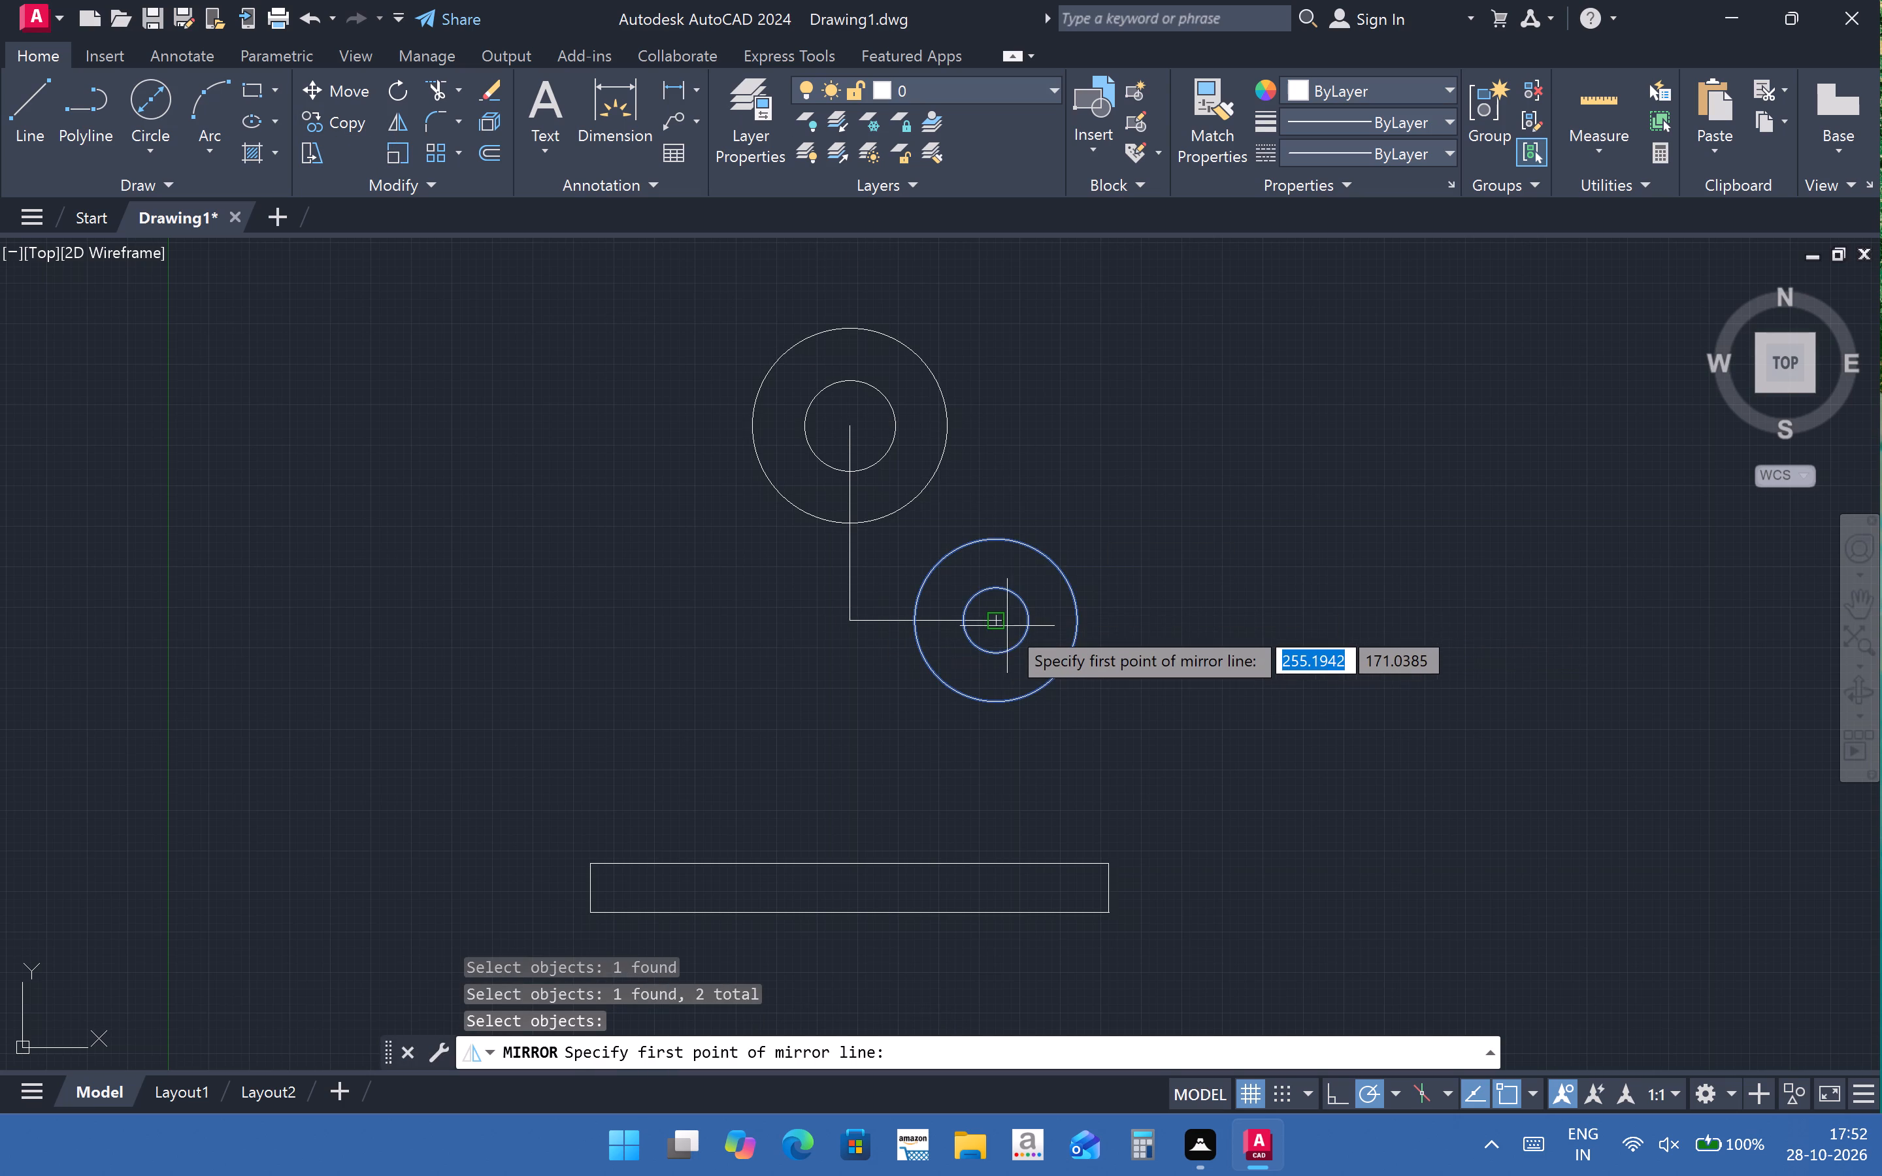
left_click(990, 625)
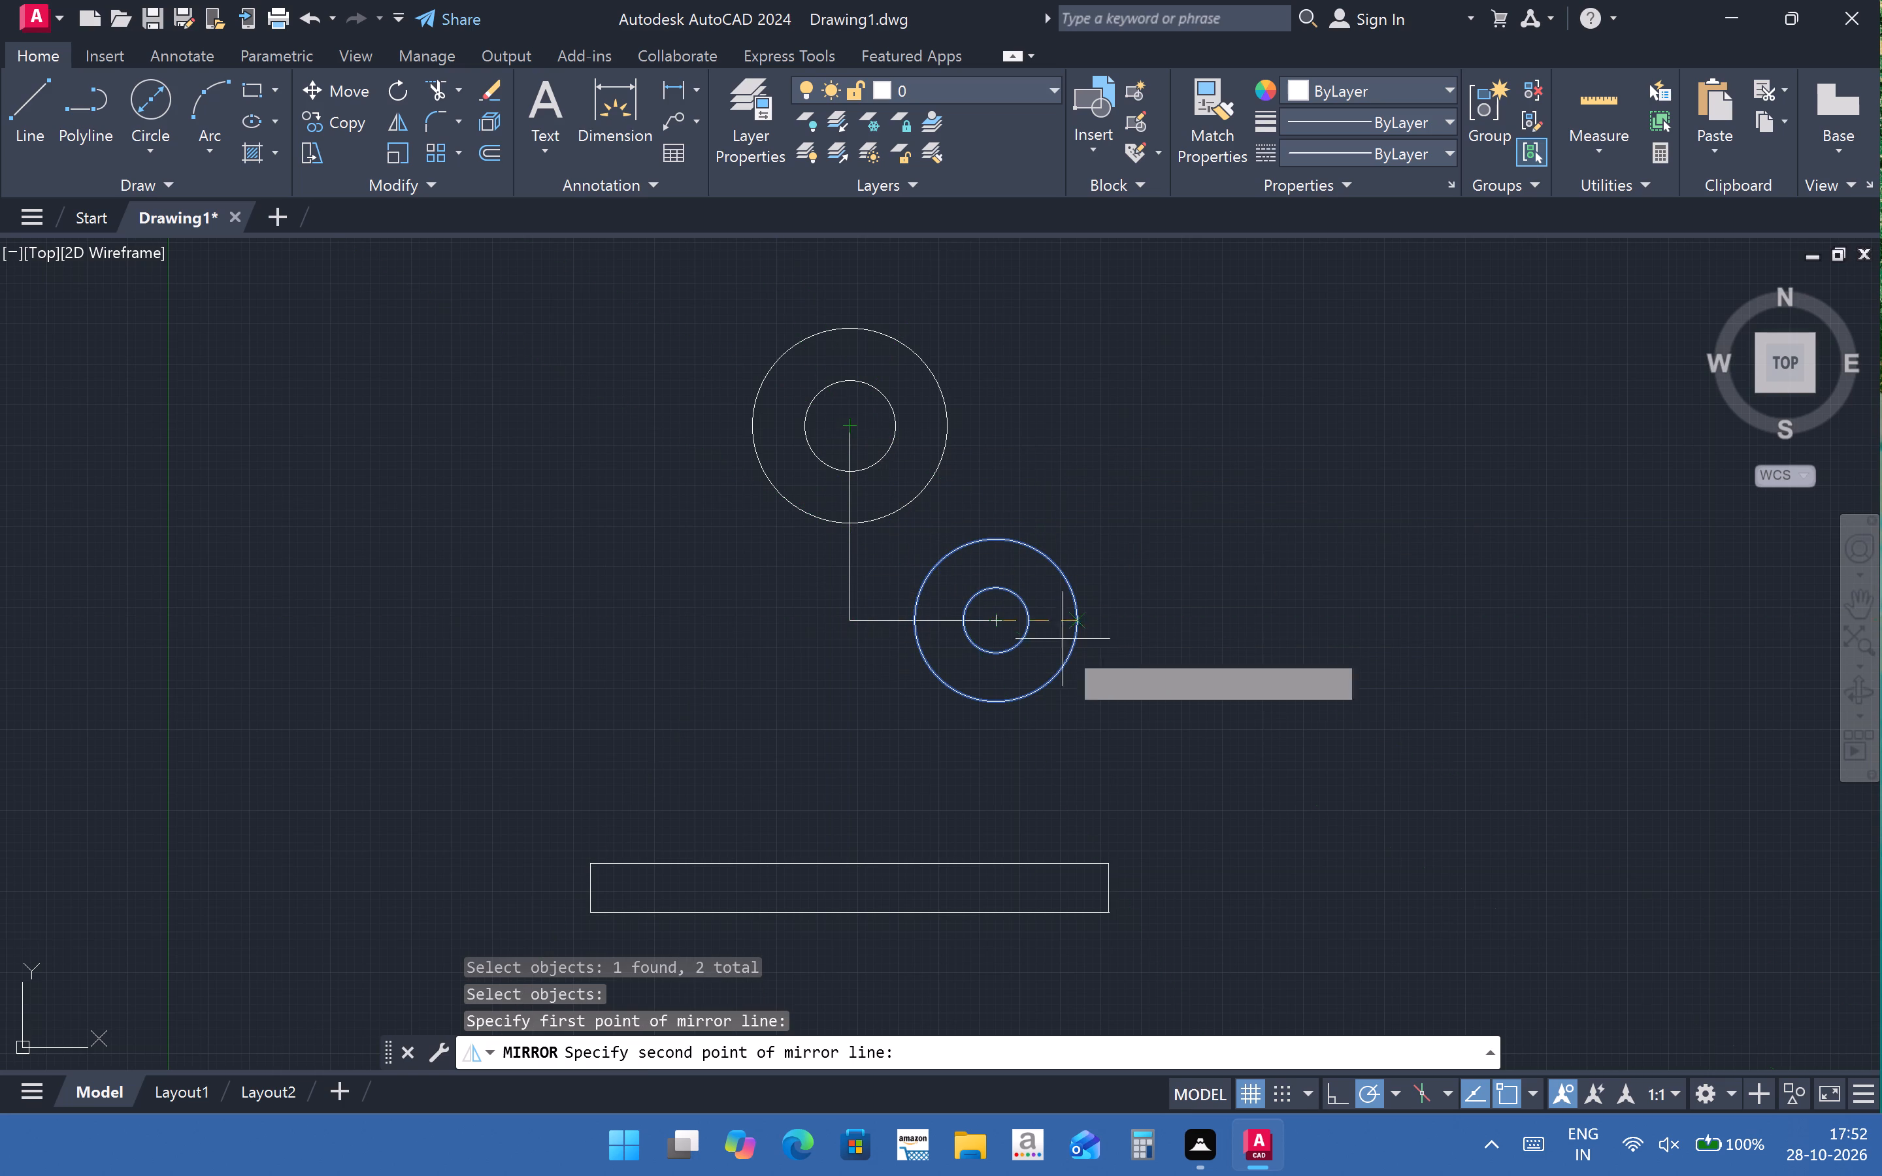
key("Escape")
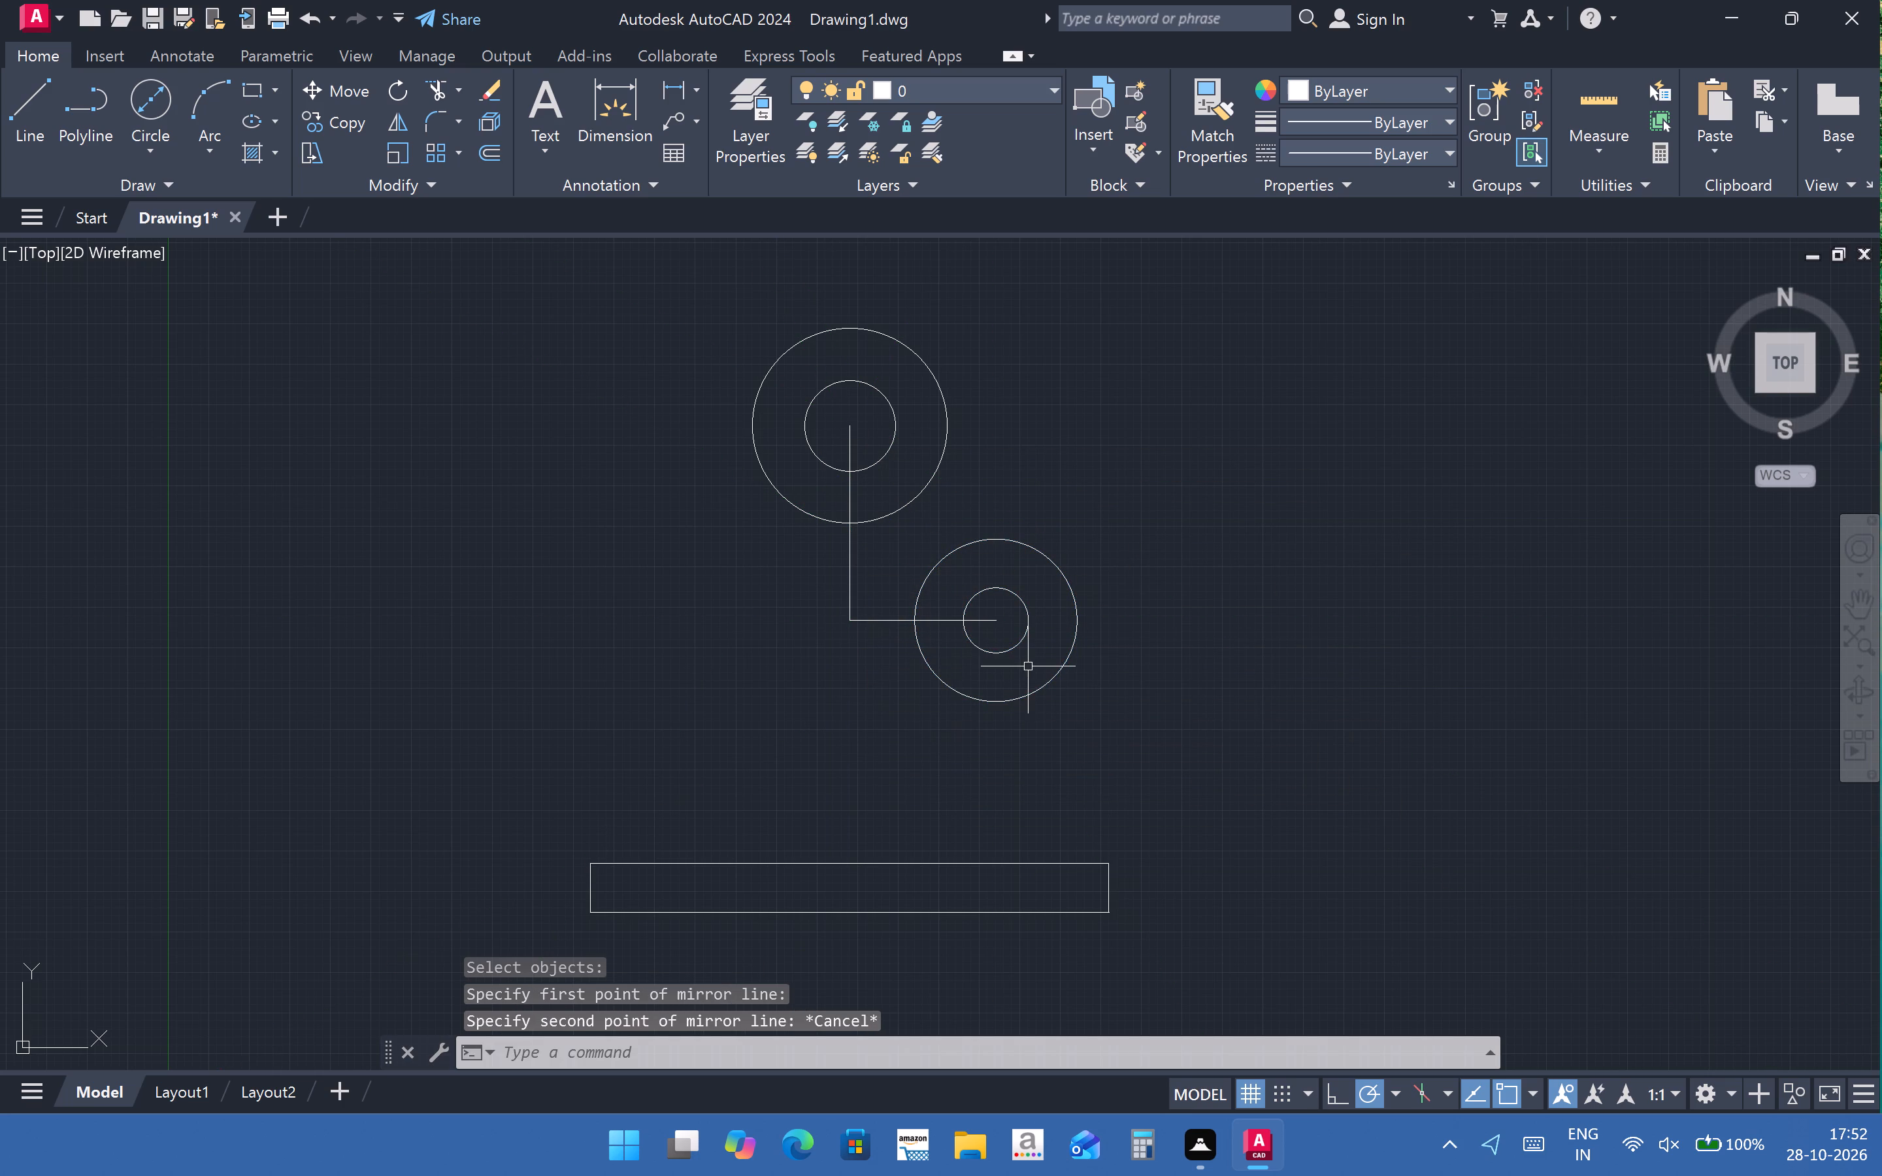
Mirror the 20 mm and 50 mm circles about the vertical line below the top circles' centre, keeping the source objects.
left_click(397, 129)
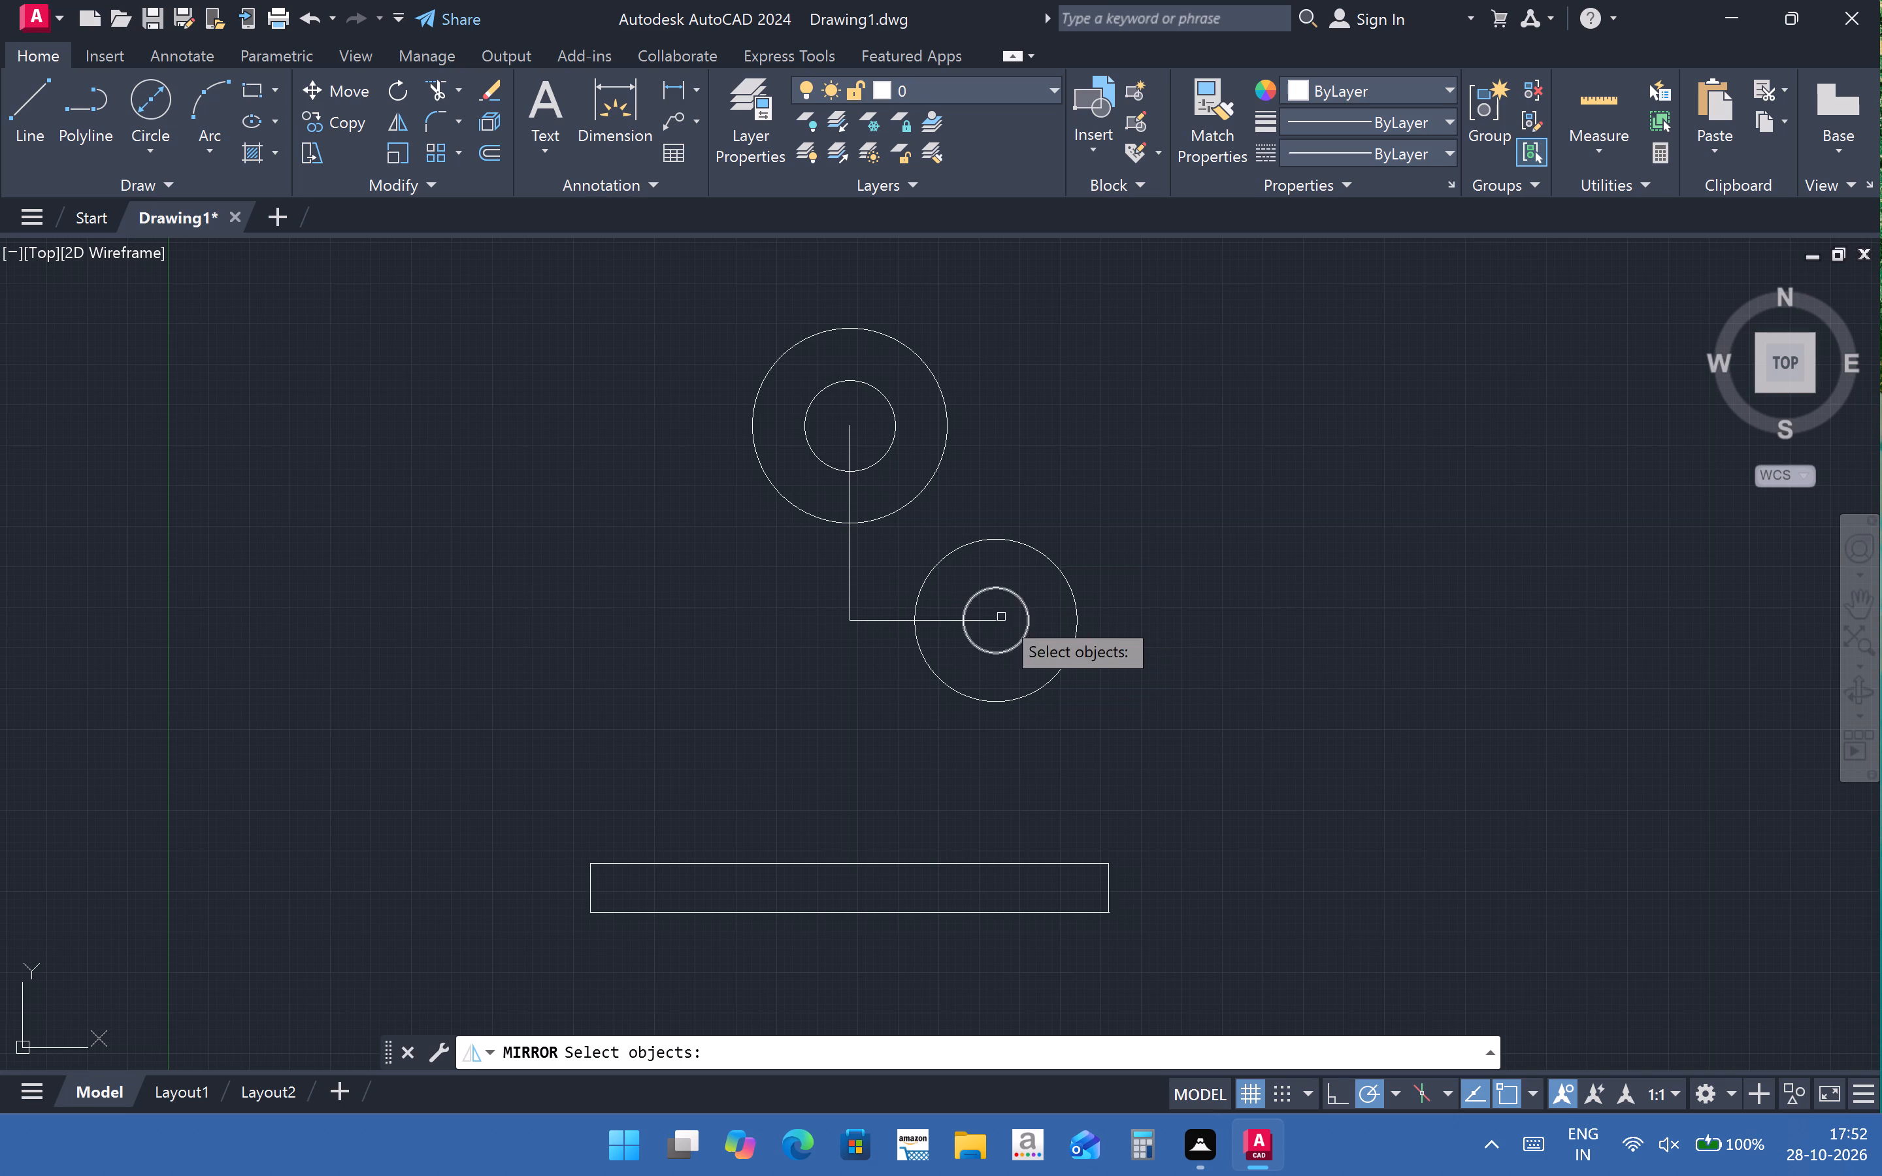
left_click(1023, 616)
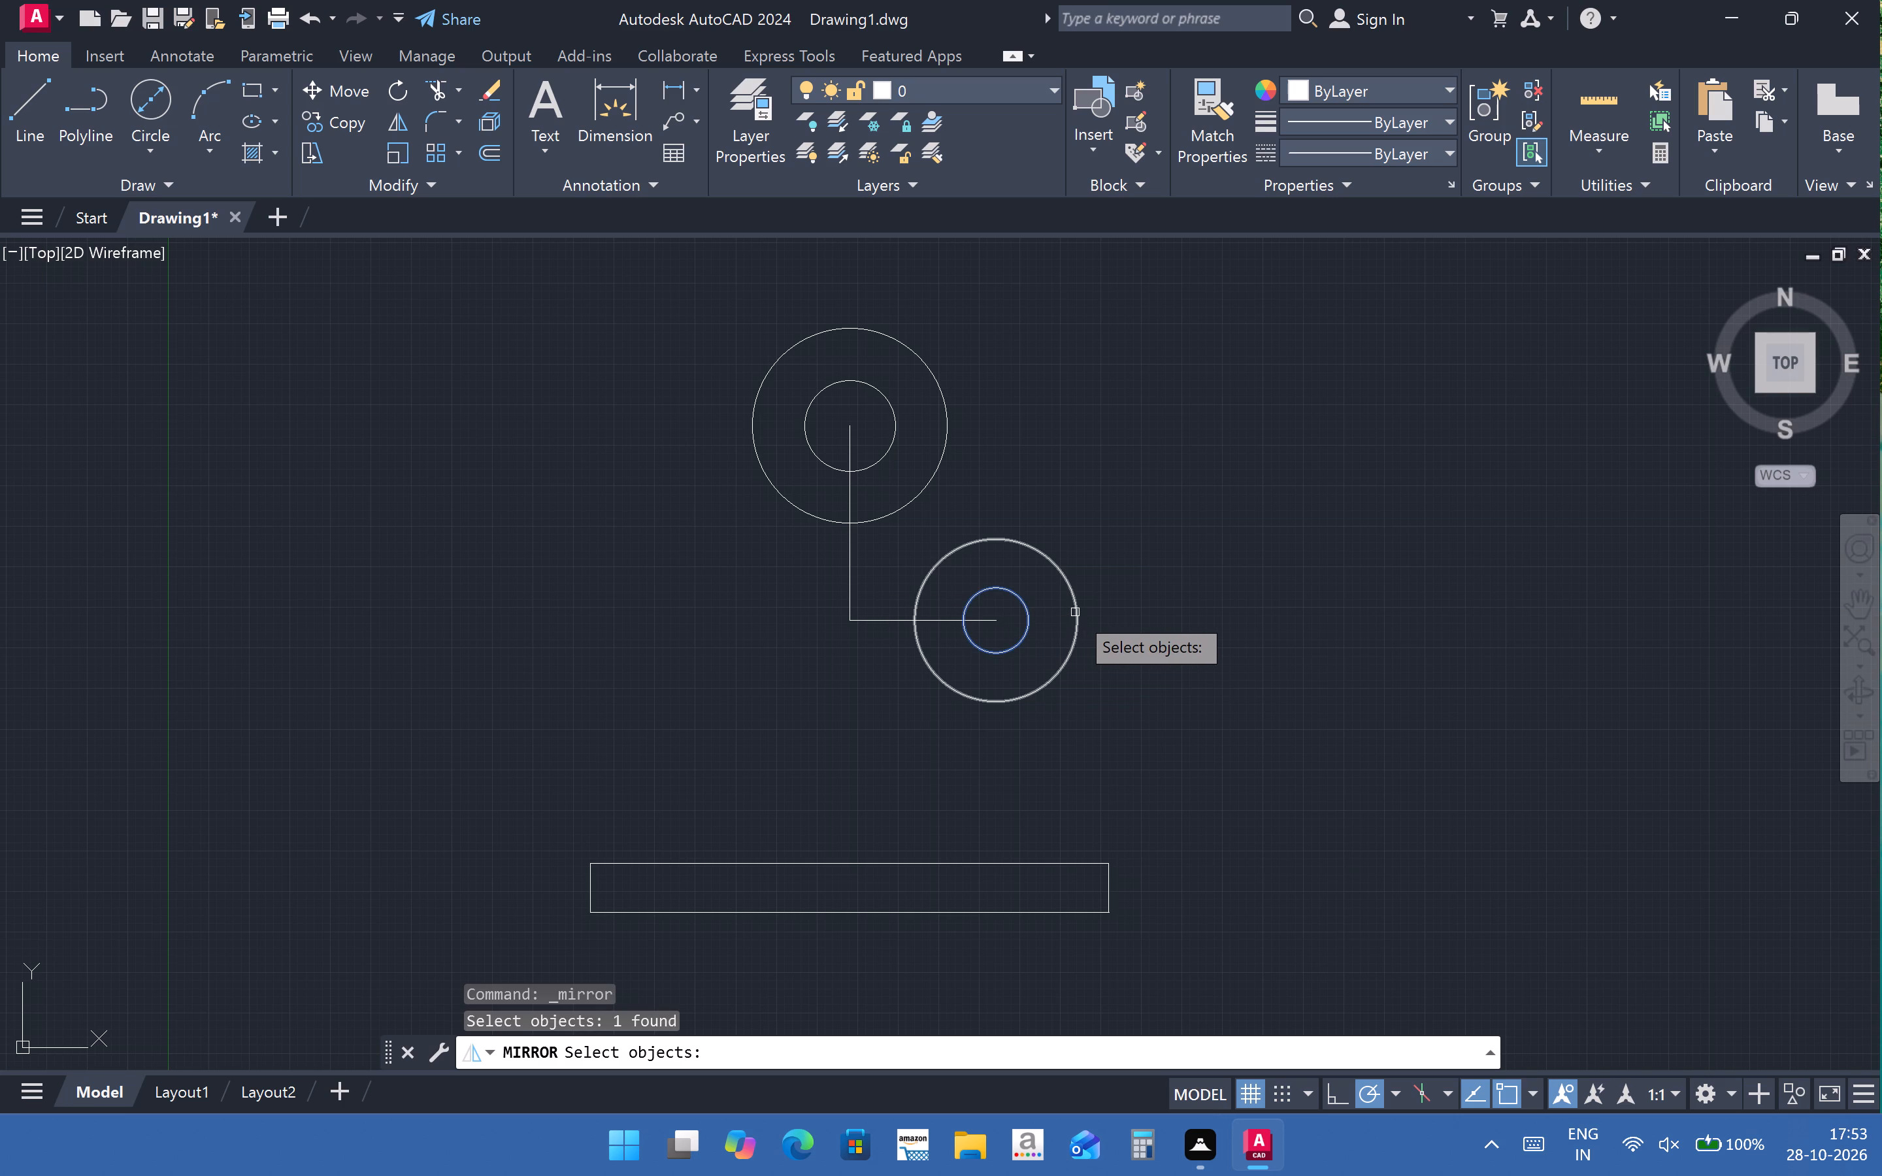
left_click(1081, 612)
left_click(1076, 610)
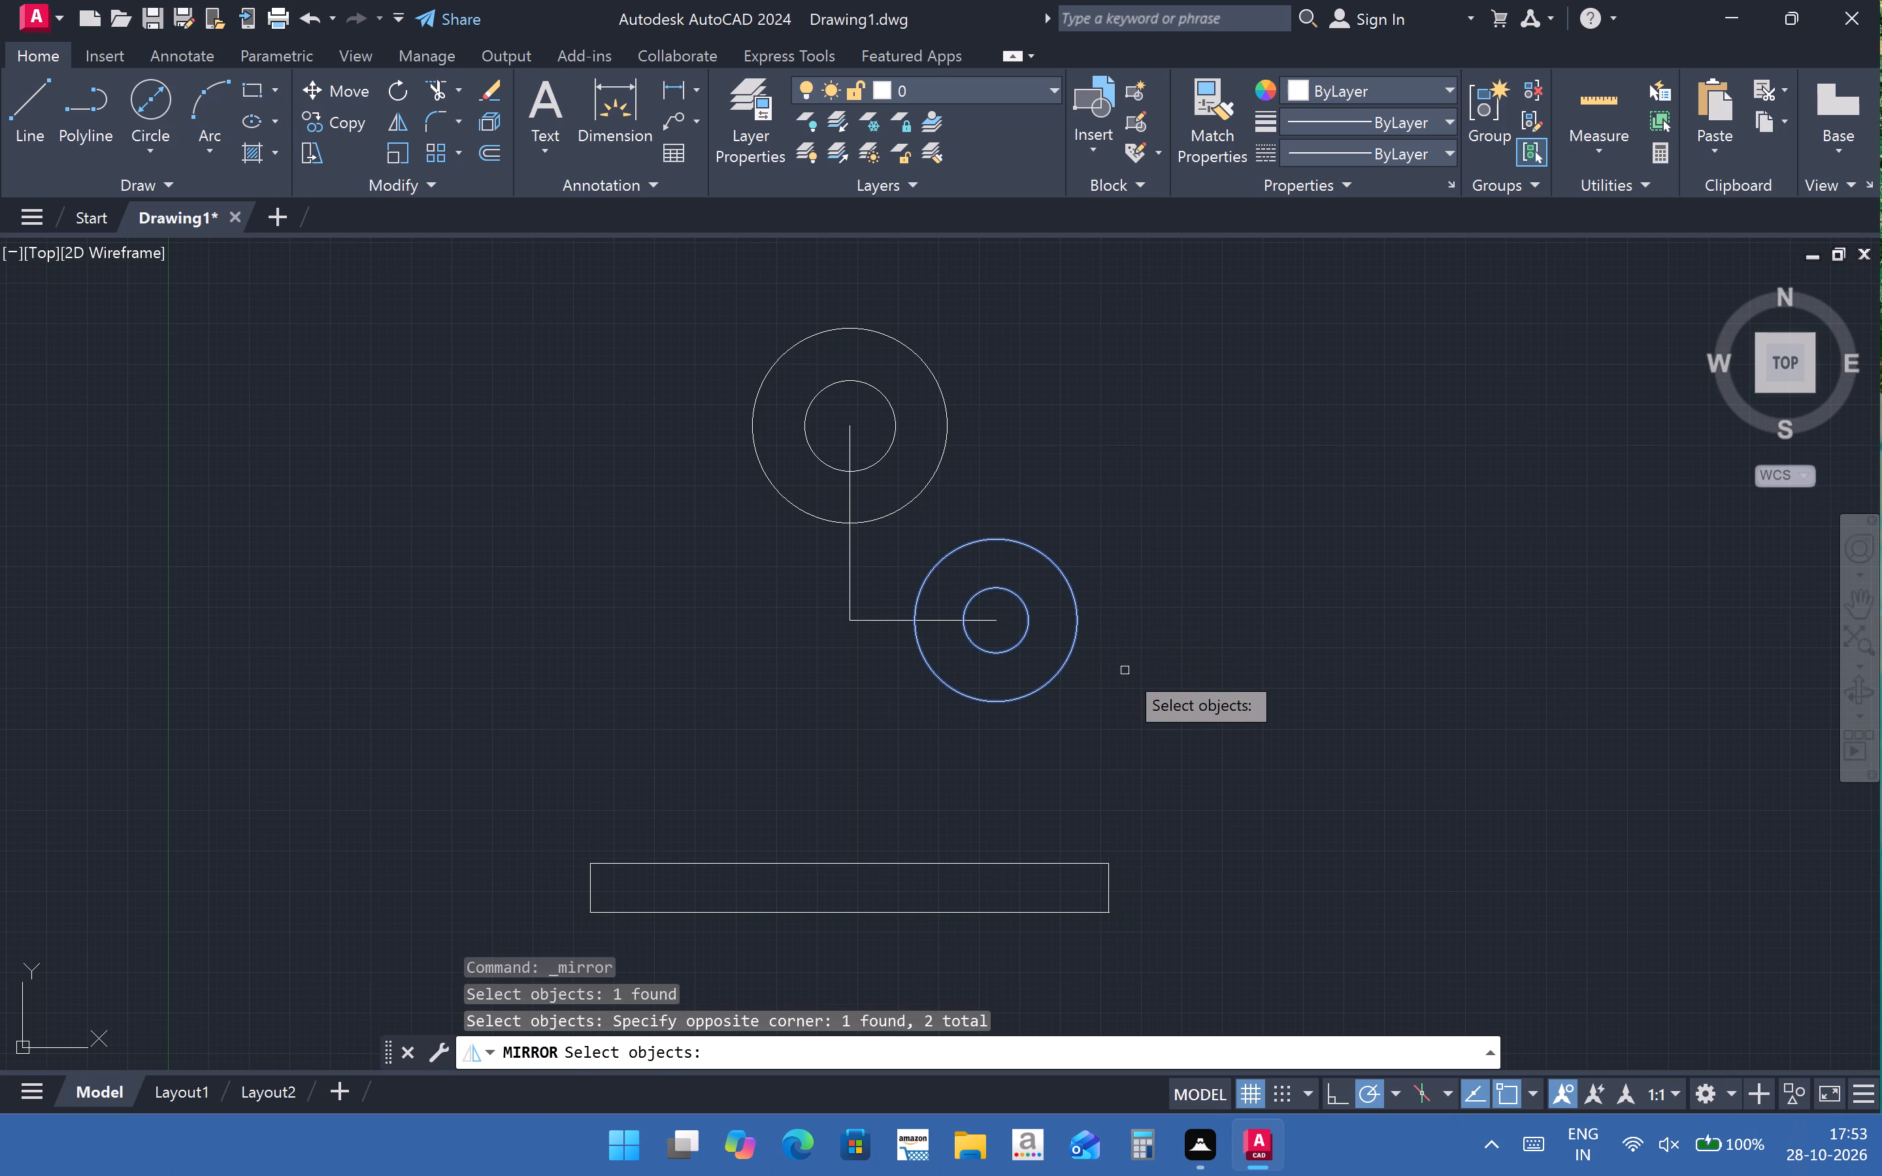
key("Return")
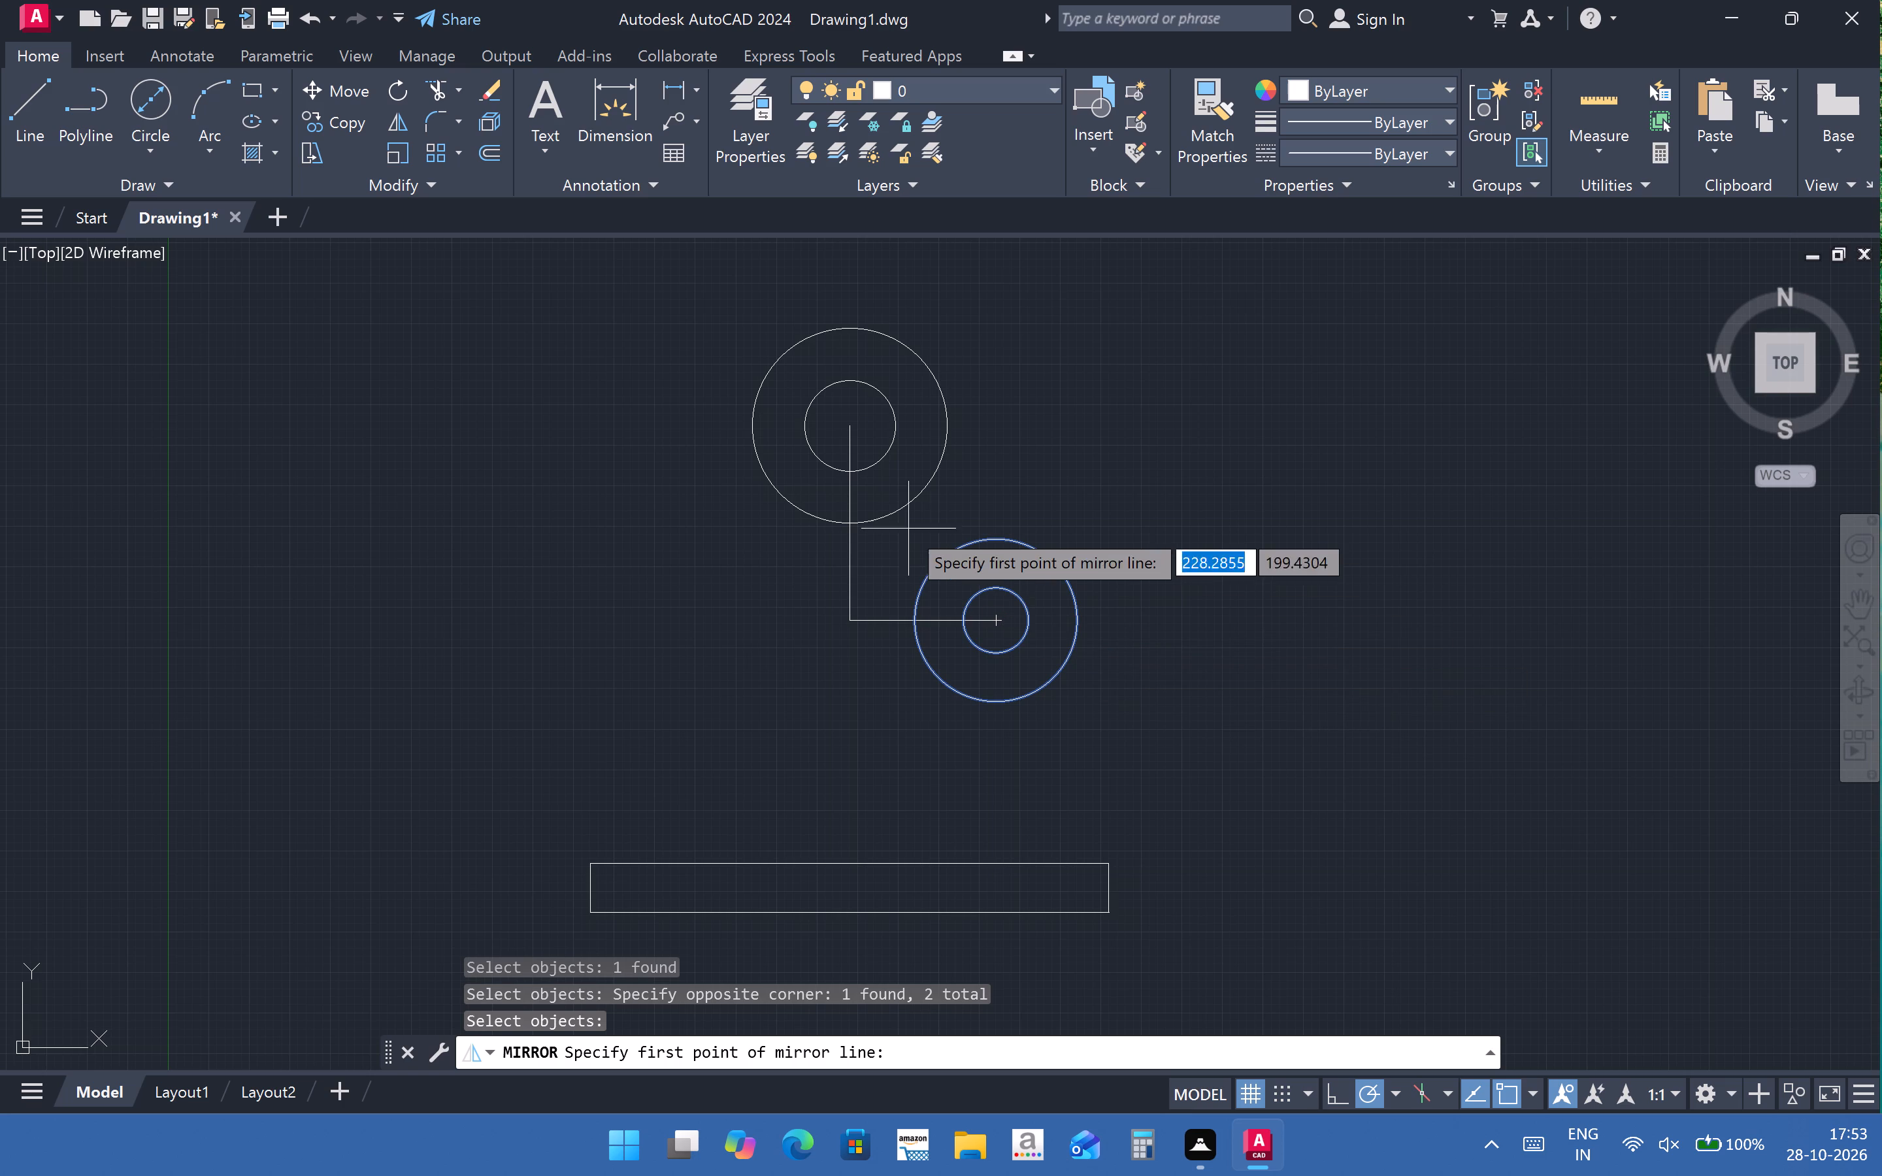
left_click(852, 429)
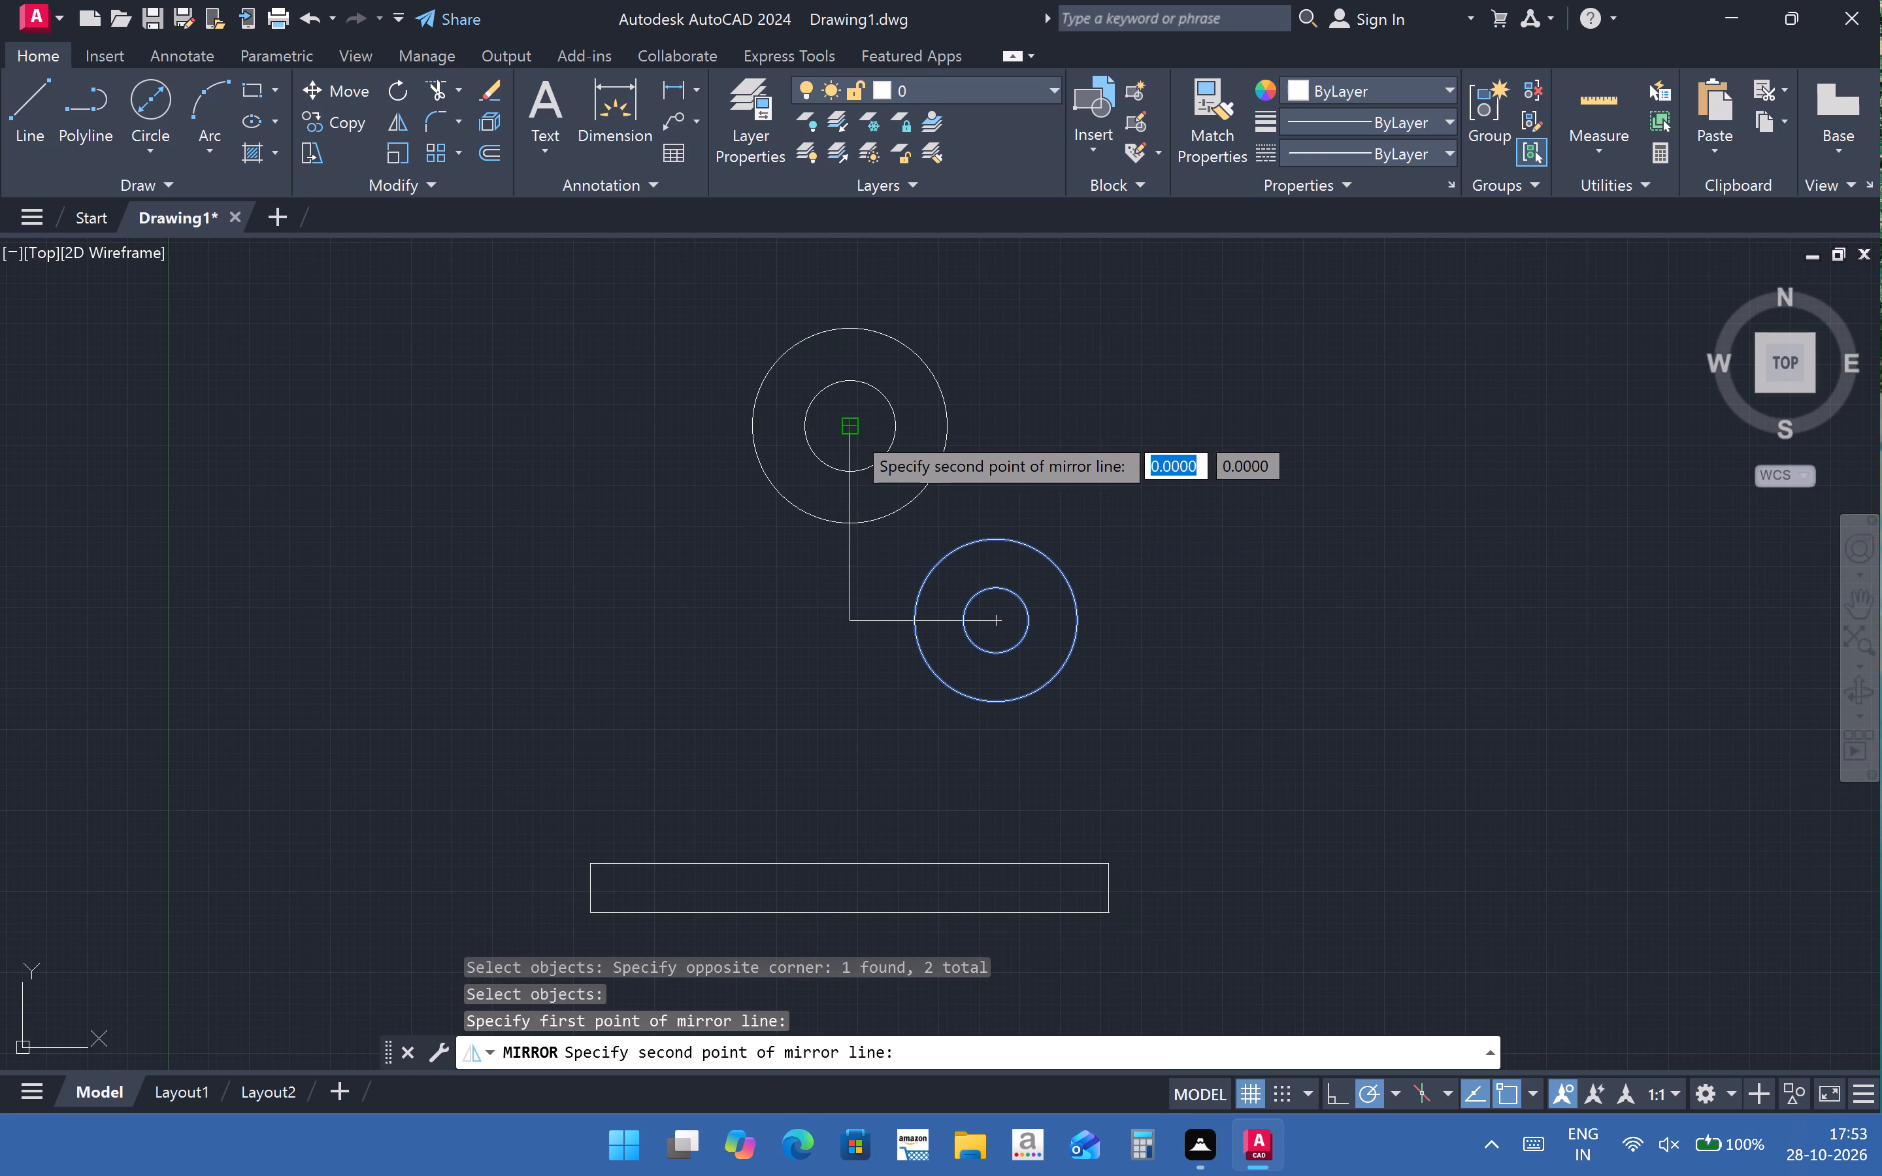
left_click(851, 623)
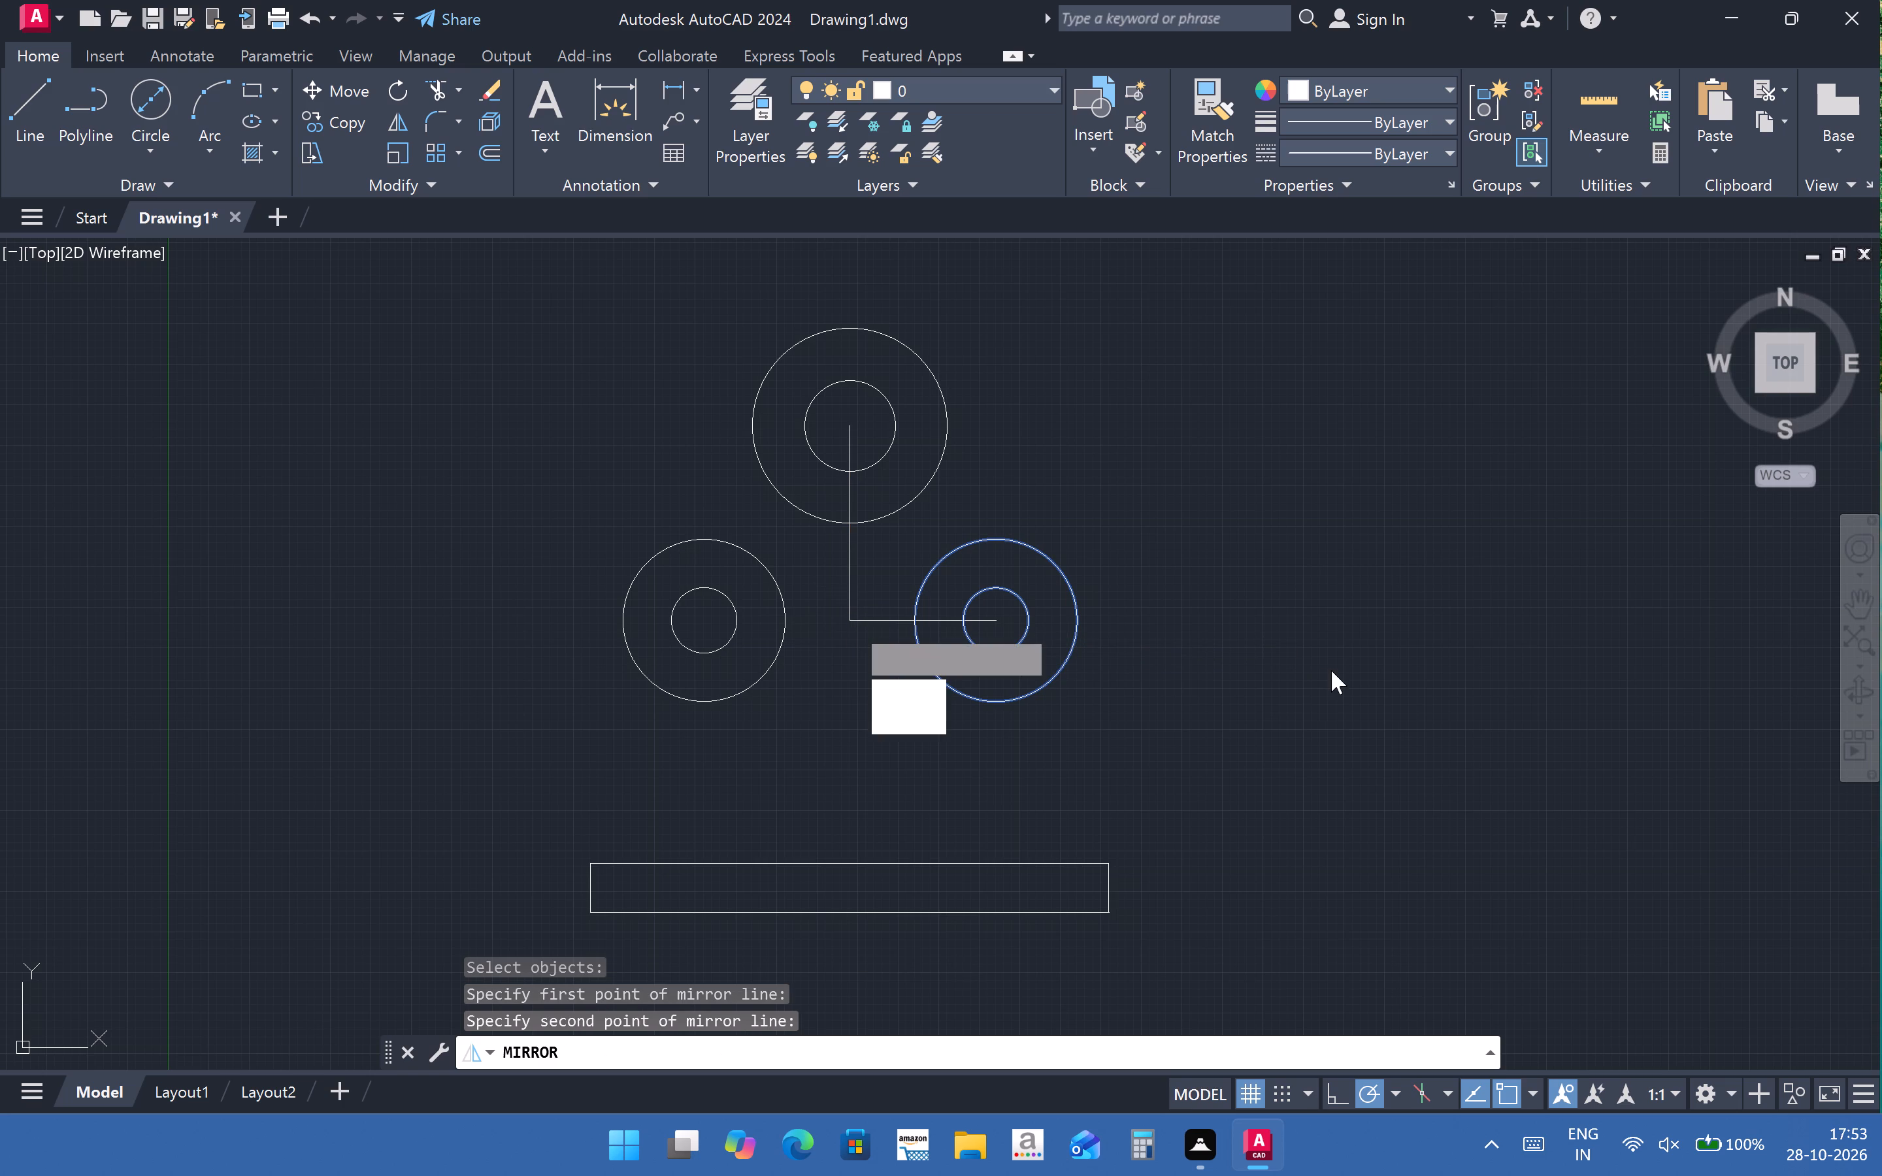
left_click_drag(933, 708, 851, 623)
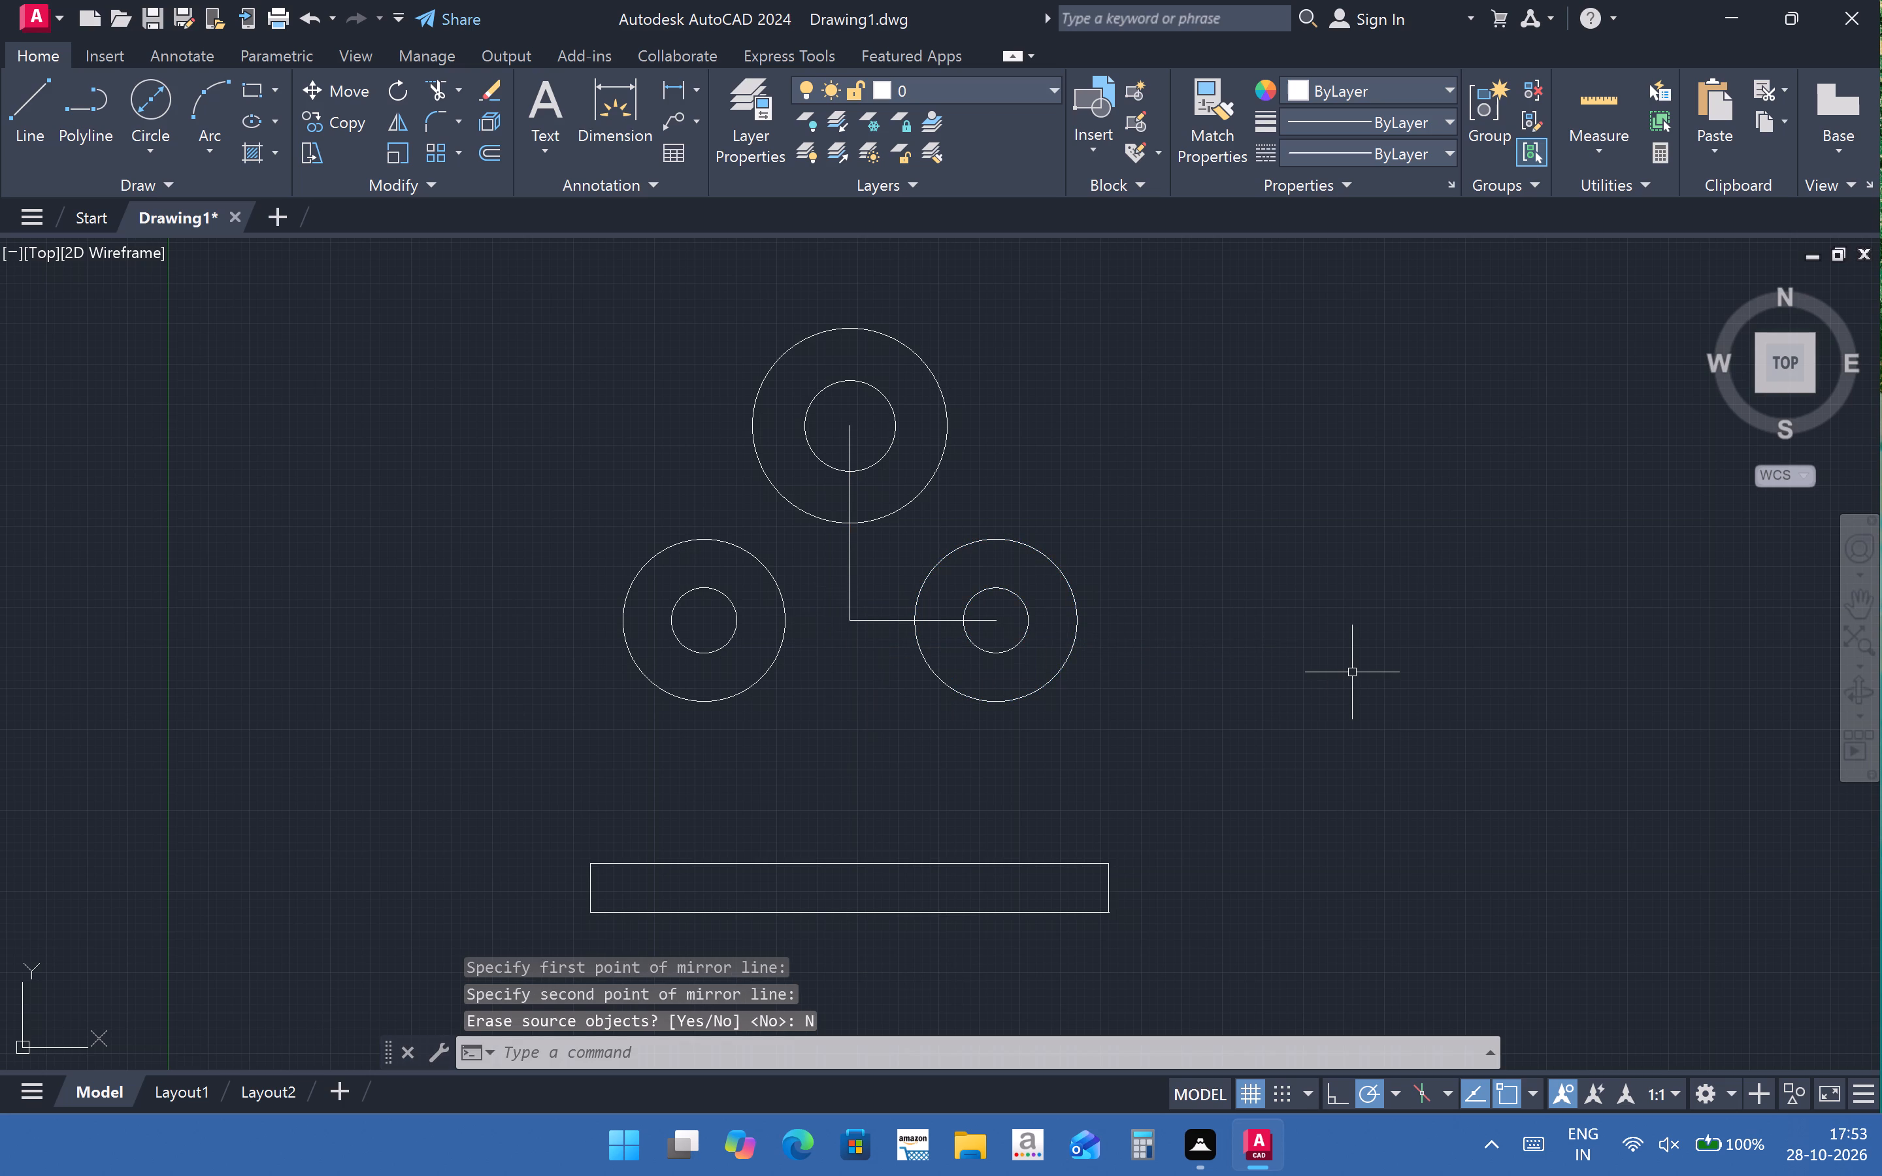
key("Escape")
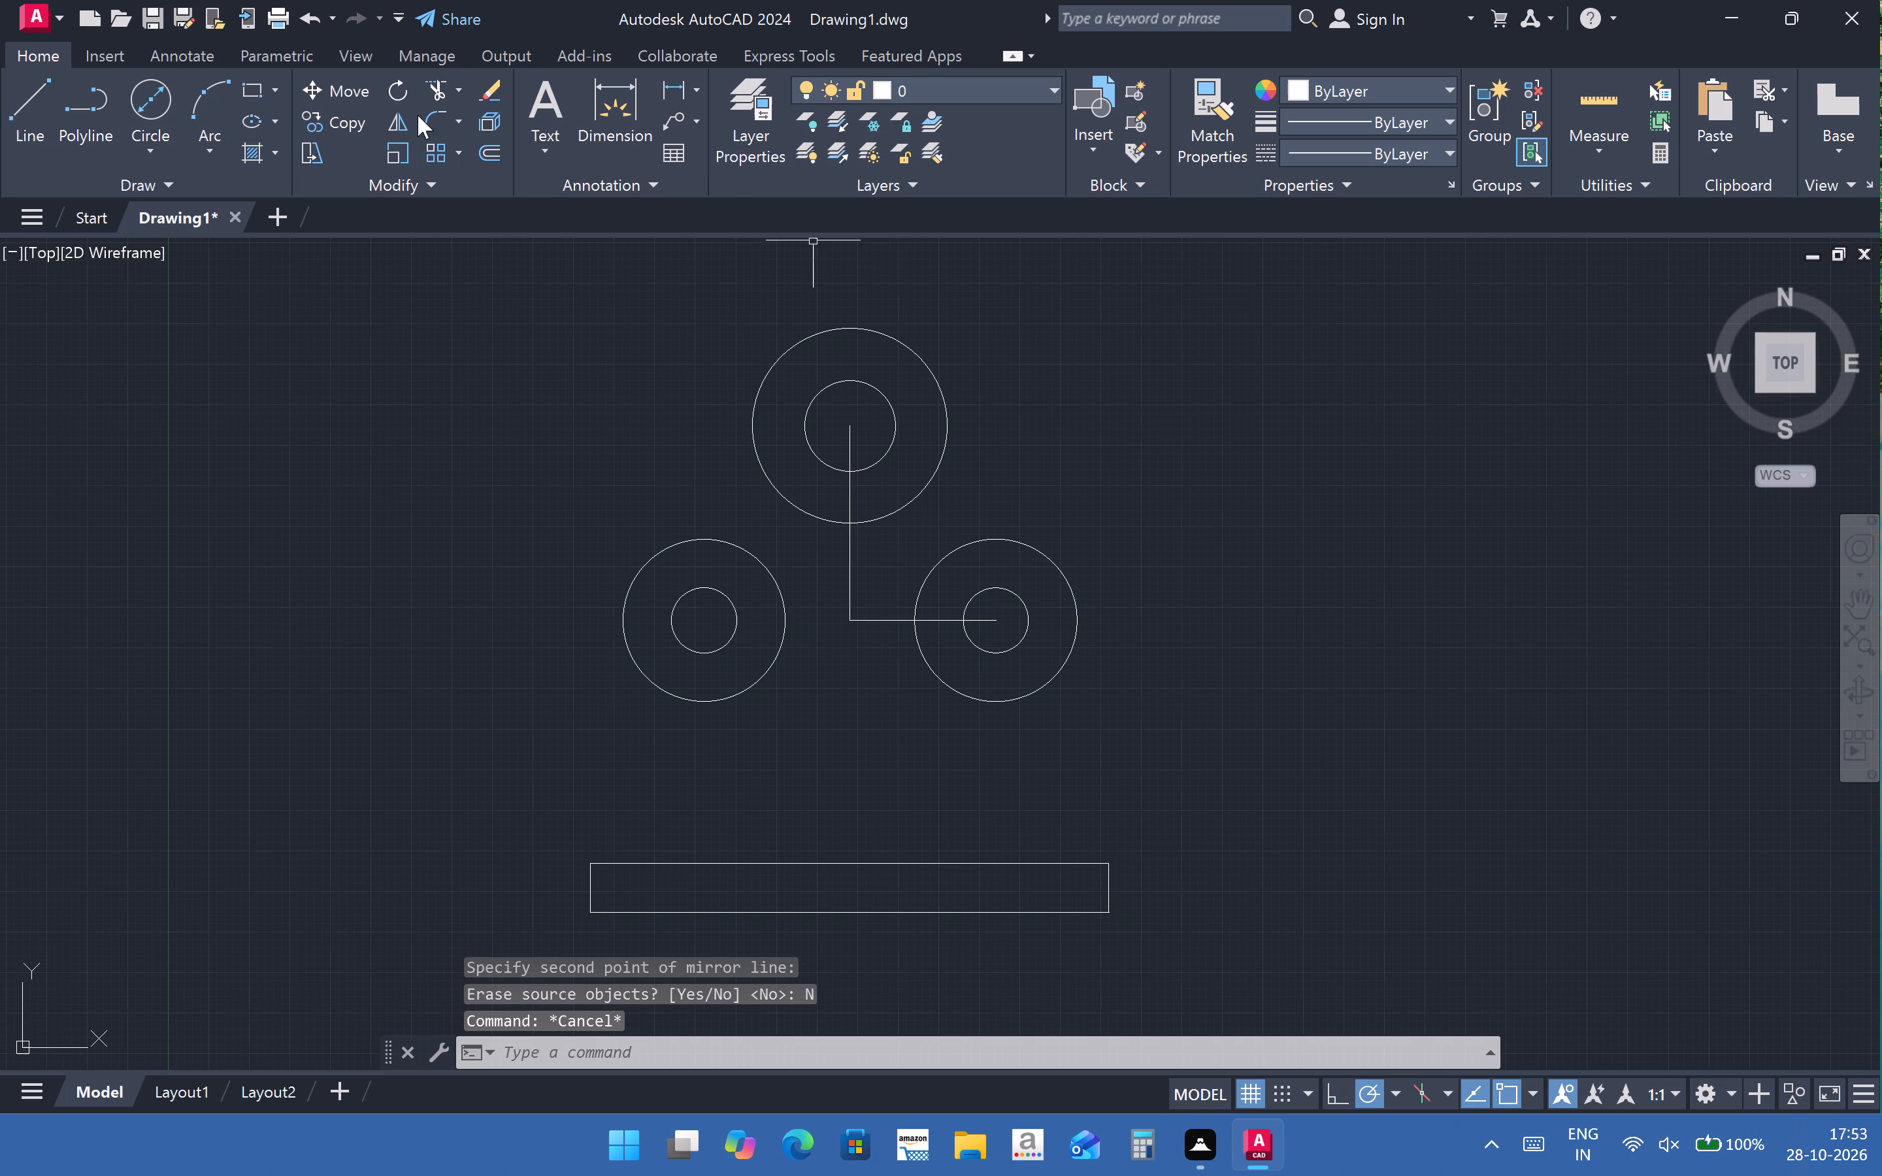
Trim away all segments of the vertical and horizontal construction lines between the top and right-hand circles.
left_click(444, 78)
left_click(852, 498)
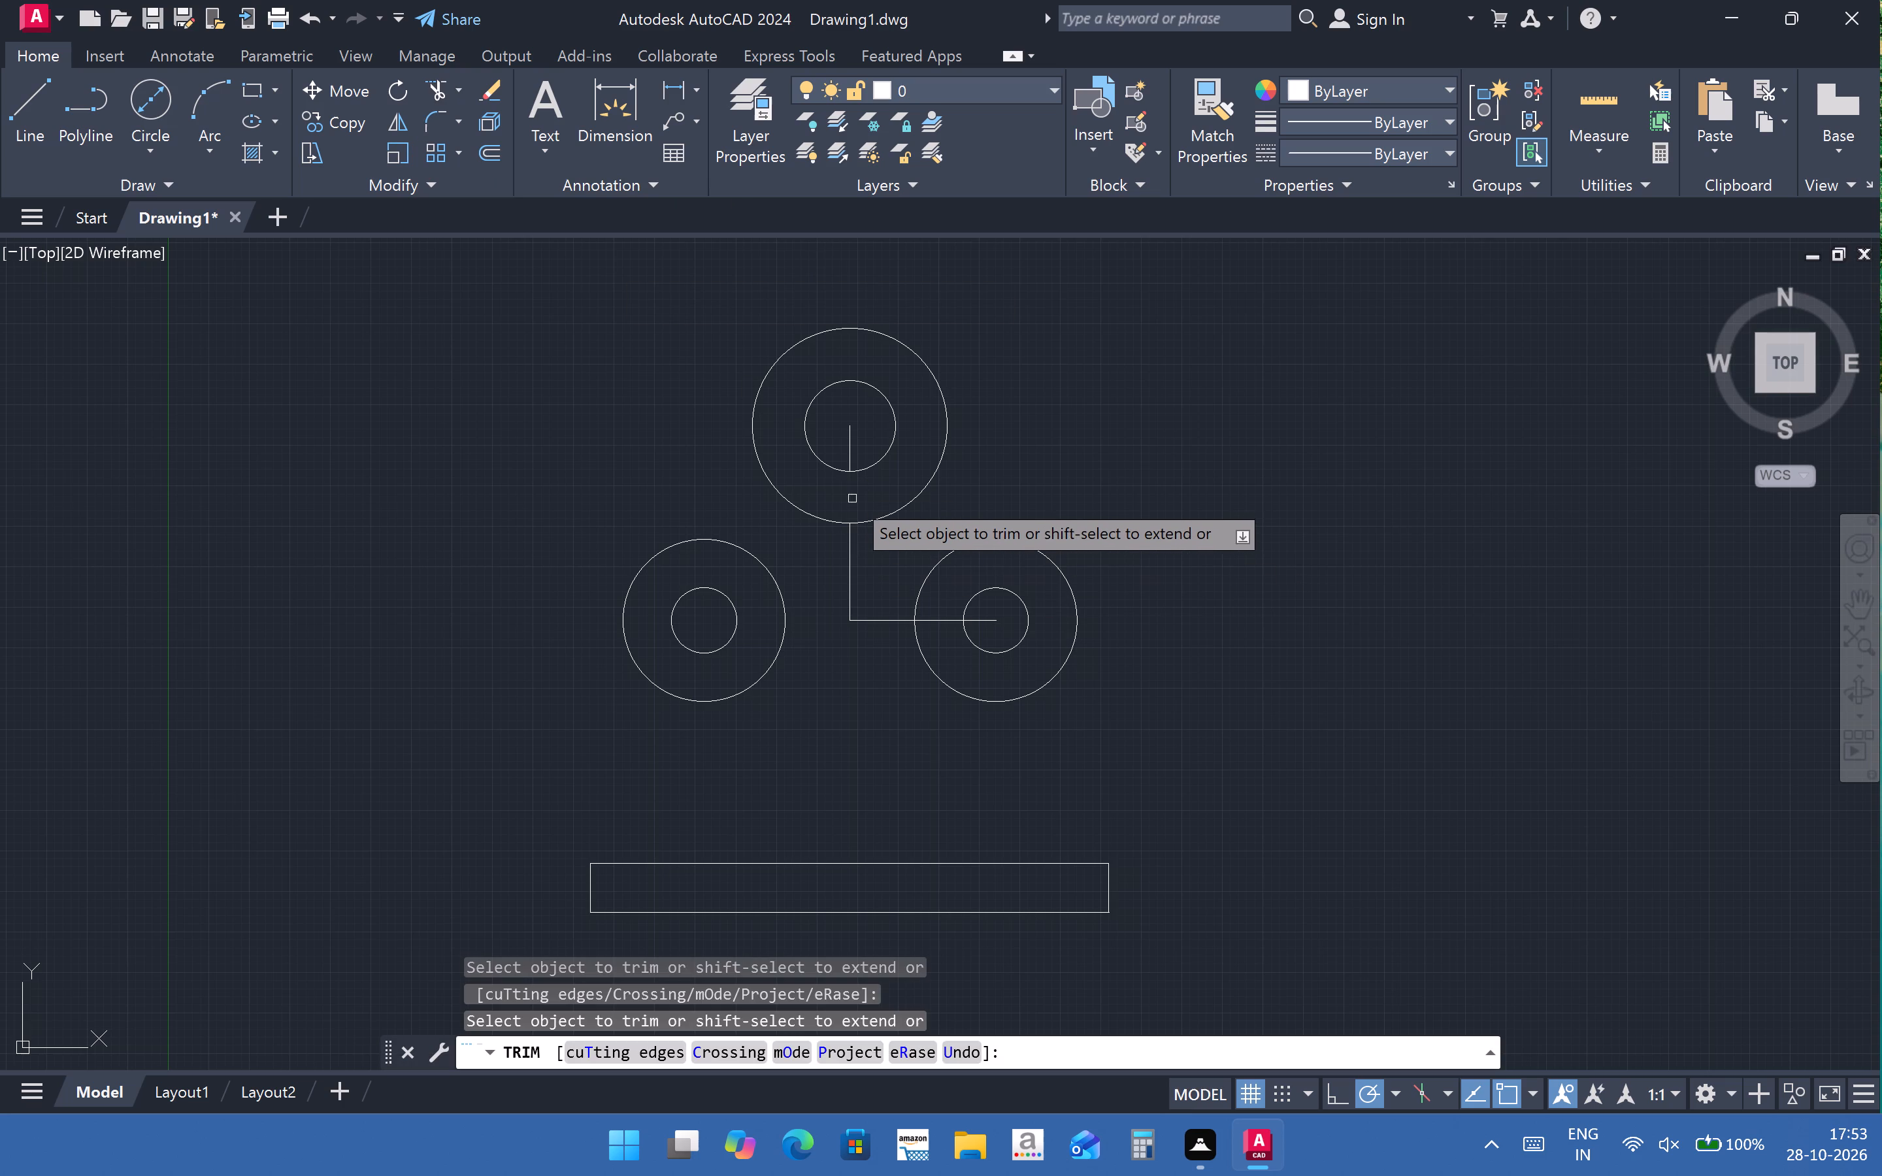
left_click(853, 434)
left_click(853, 580)
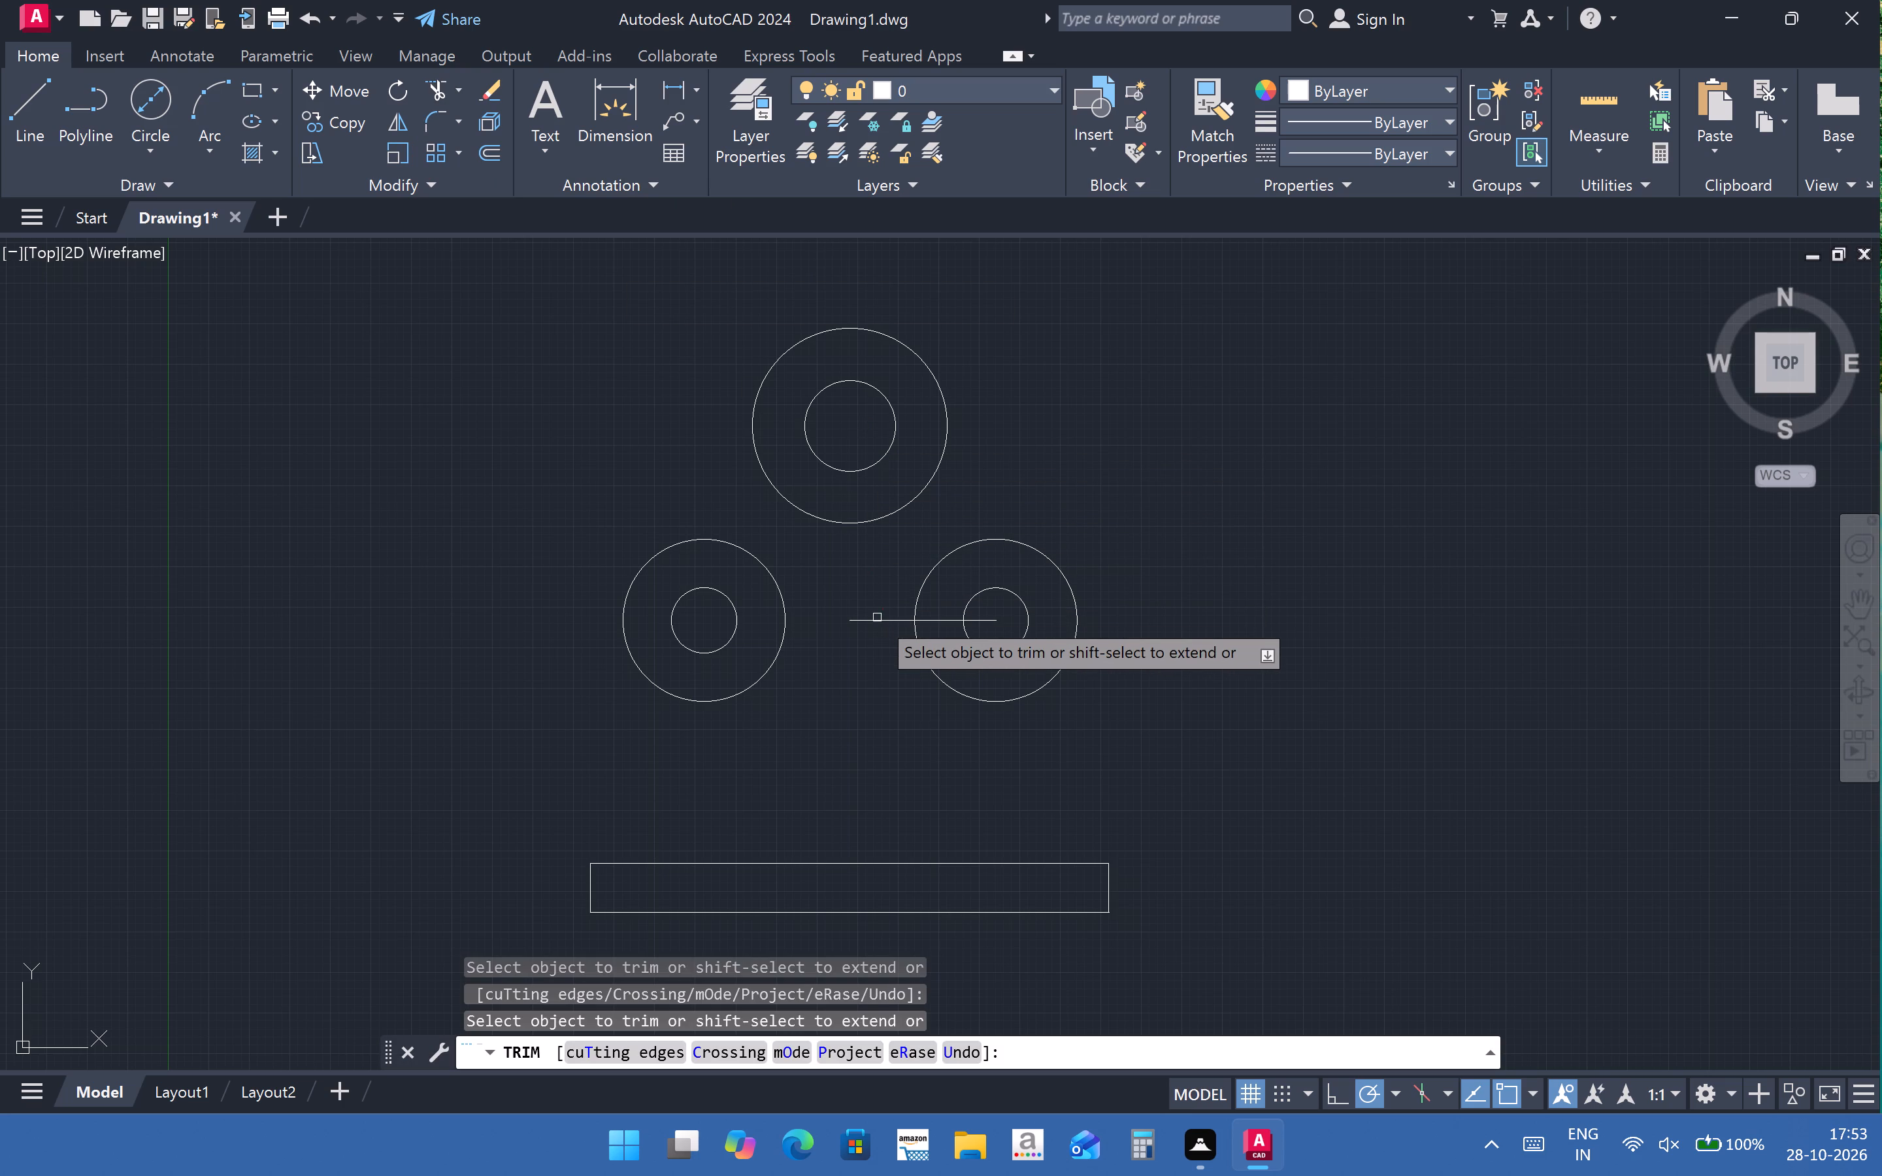
left_click(877, 617)
left_click(949, 619)
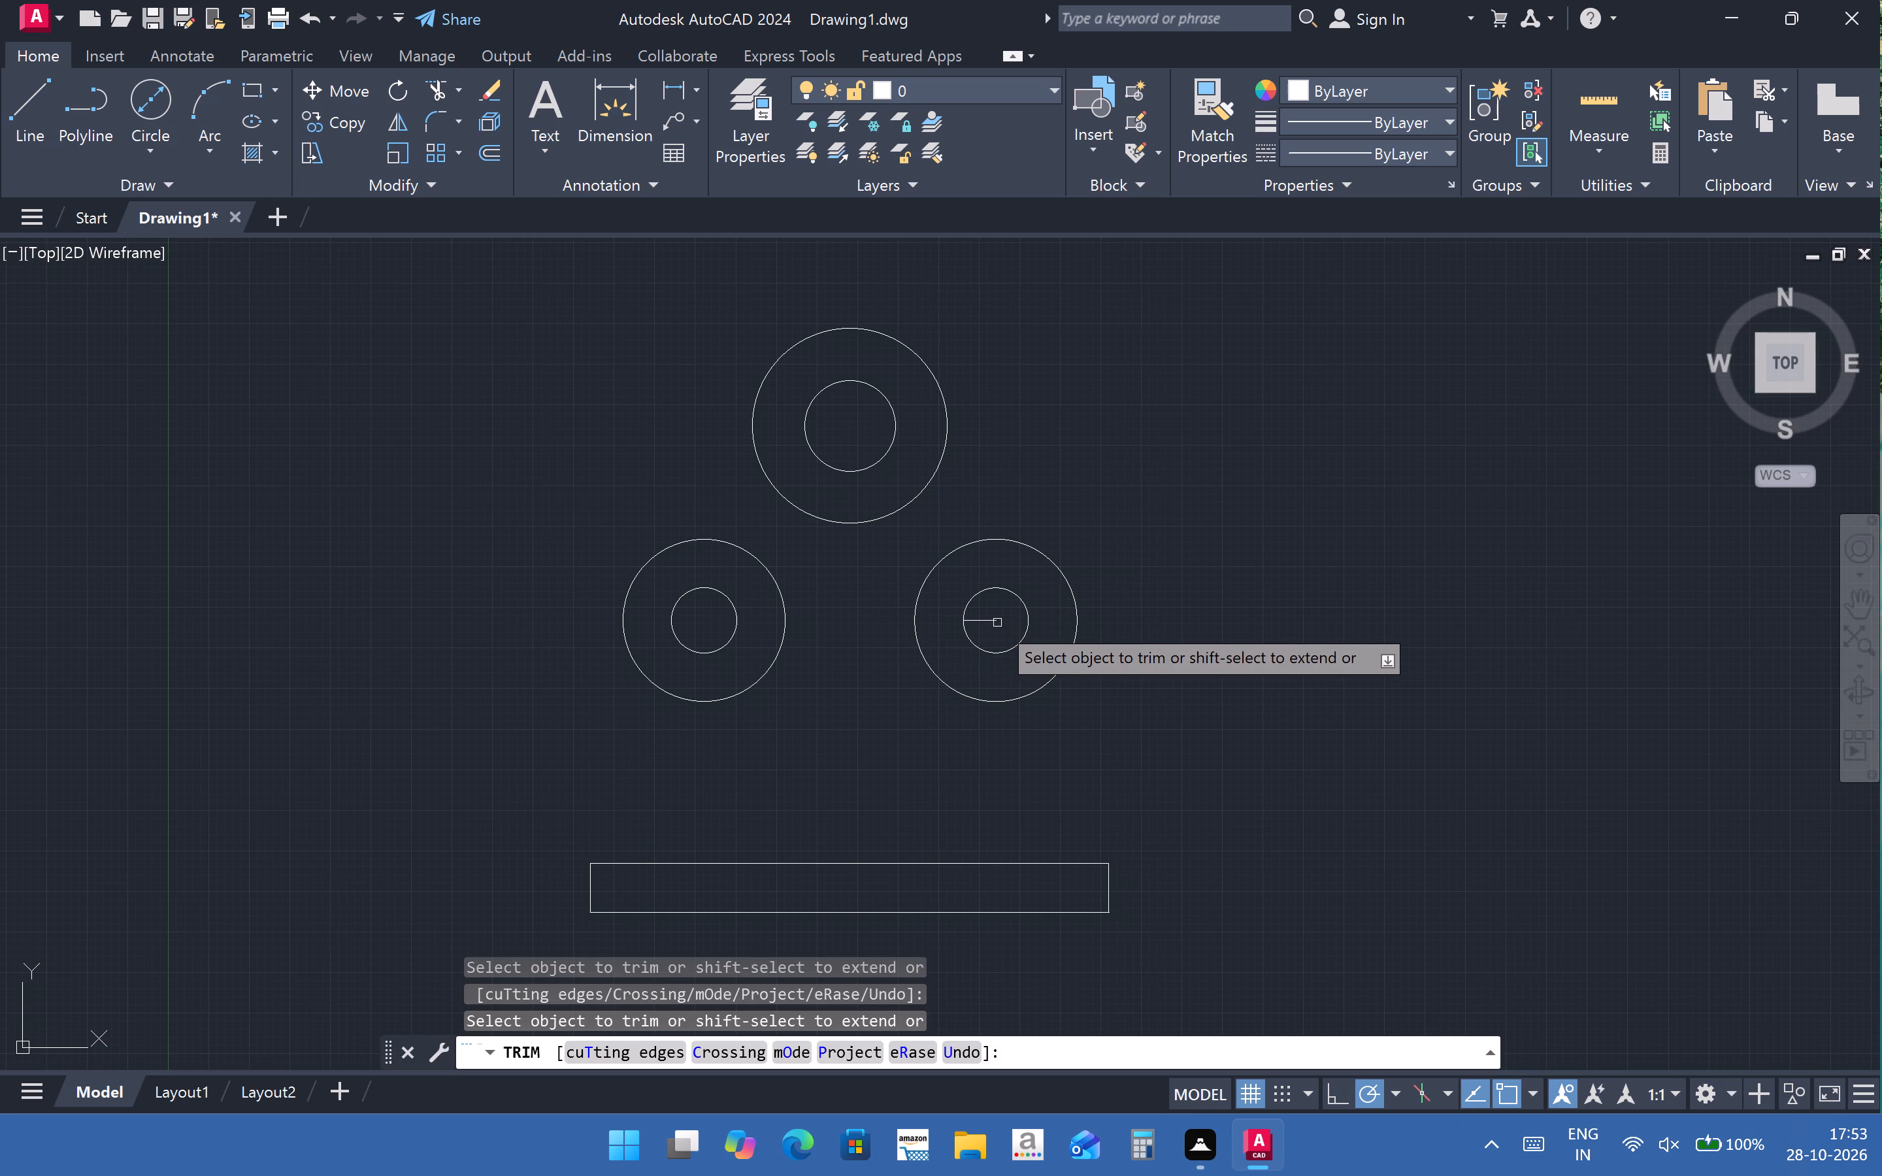
left_click(990, 623)
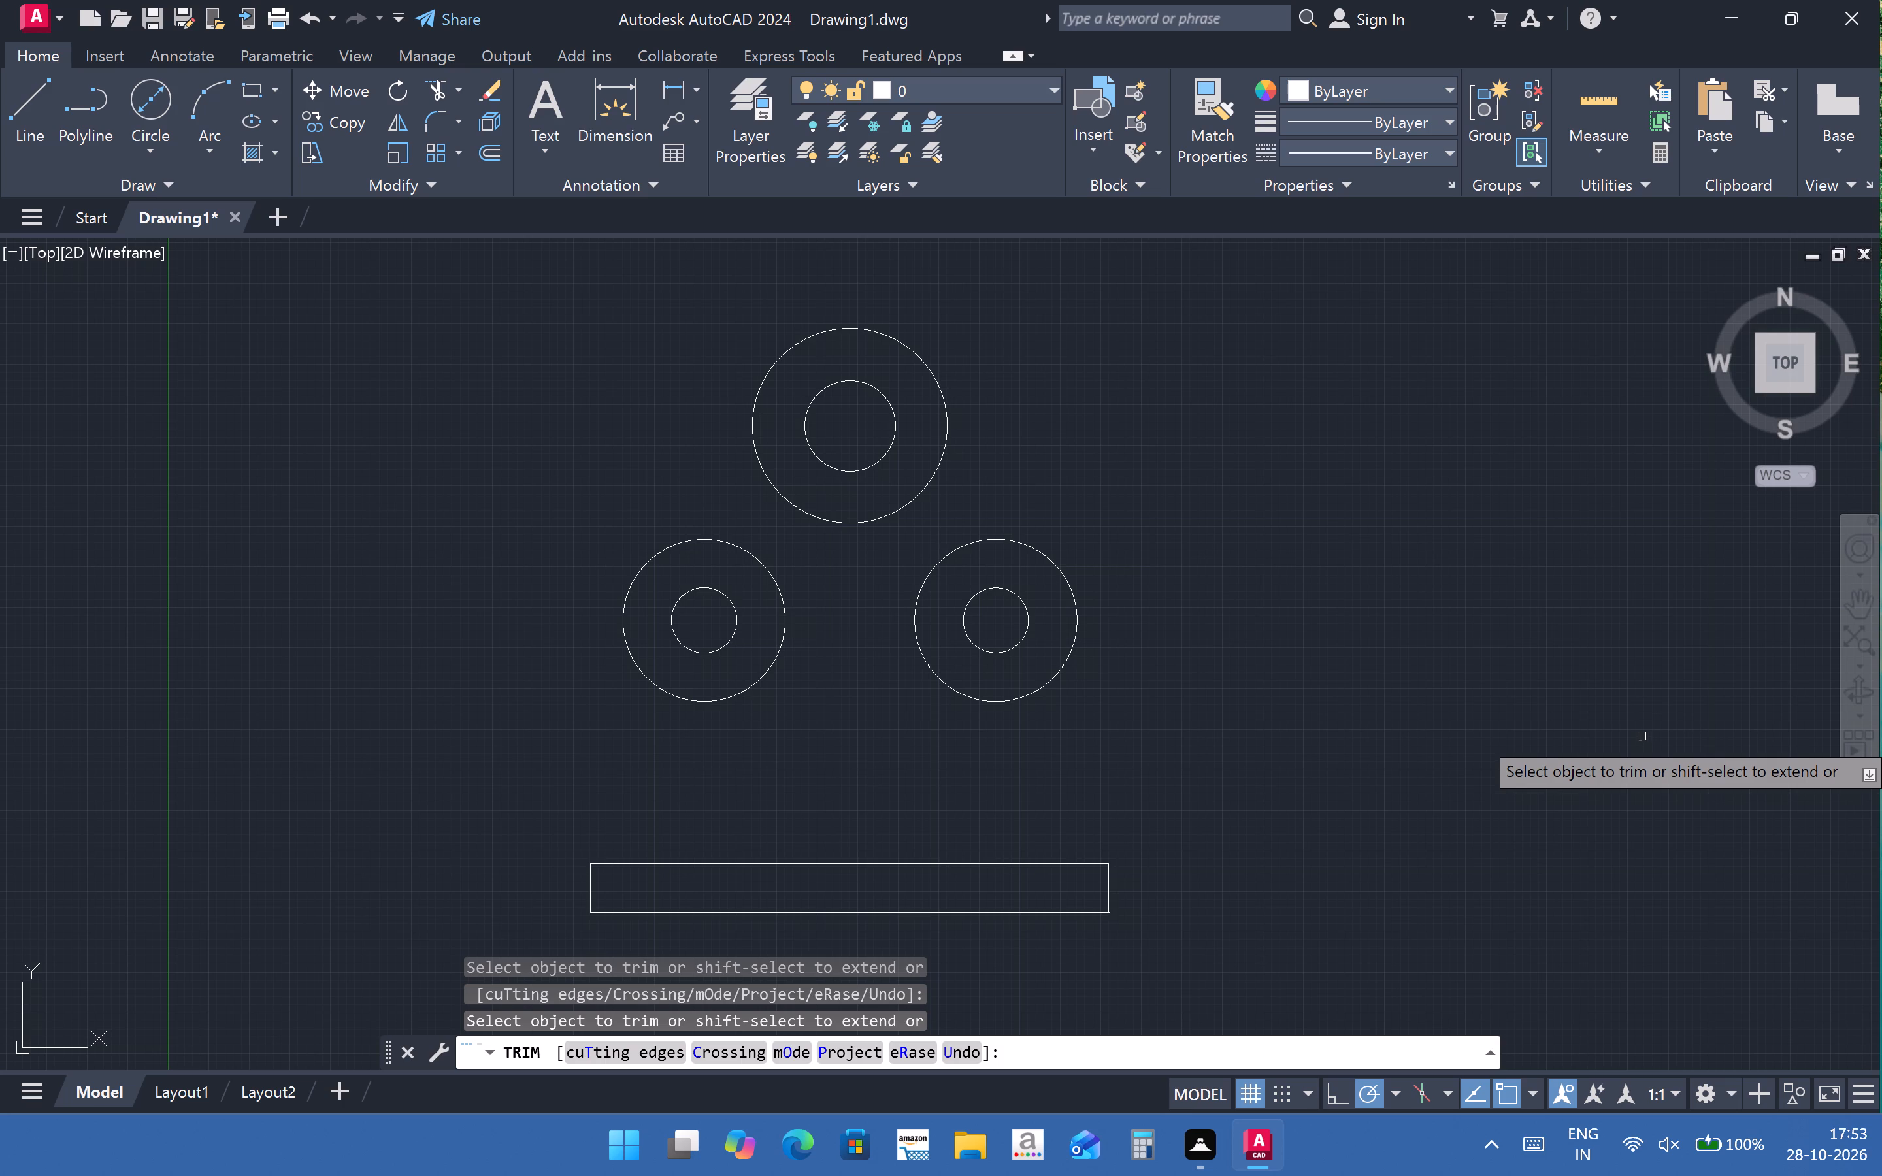
Draw line segments on the base's upper edge: 80 mm rightward from its upper-left corner, followed by 40 mm back leftward.
left_click(42, 123)
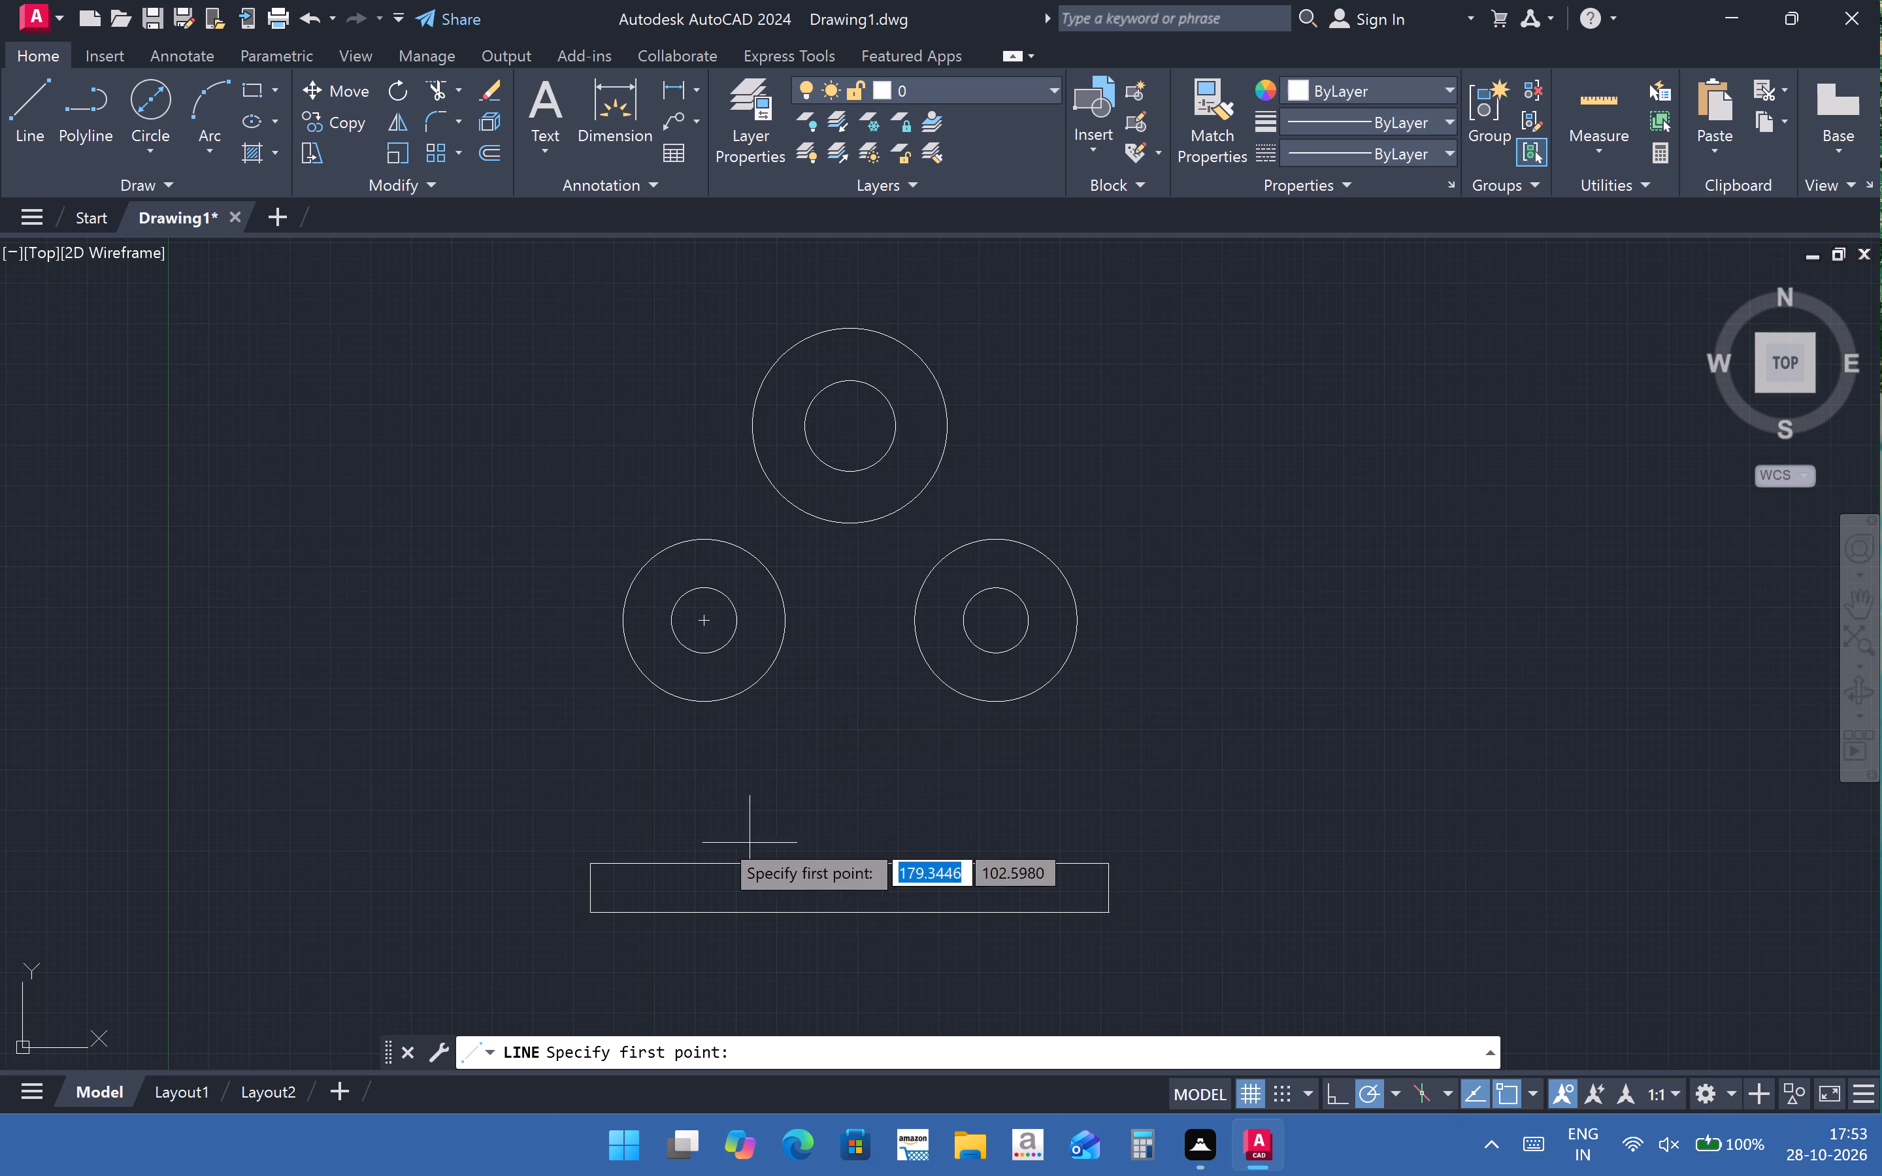
left_click(580, 862)
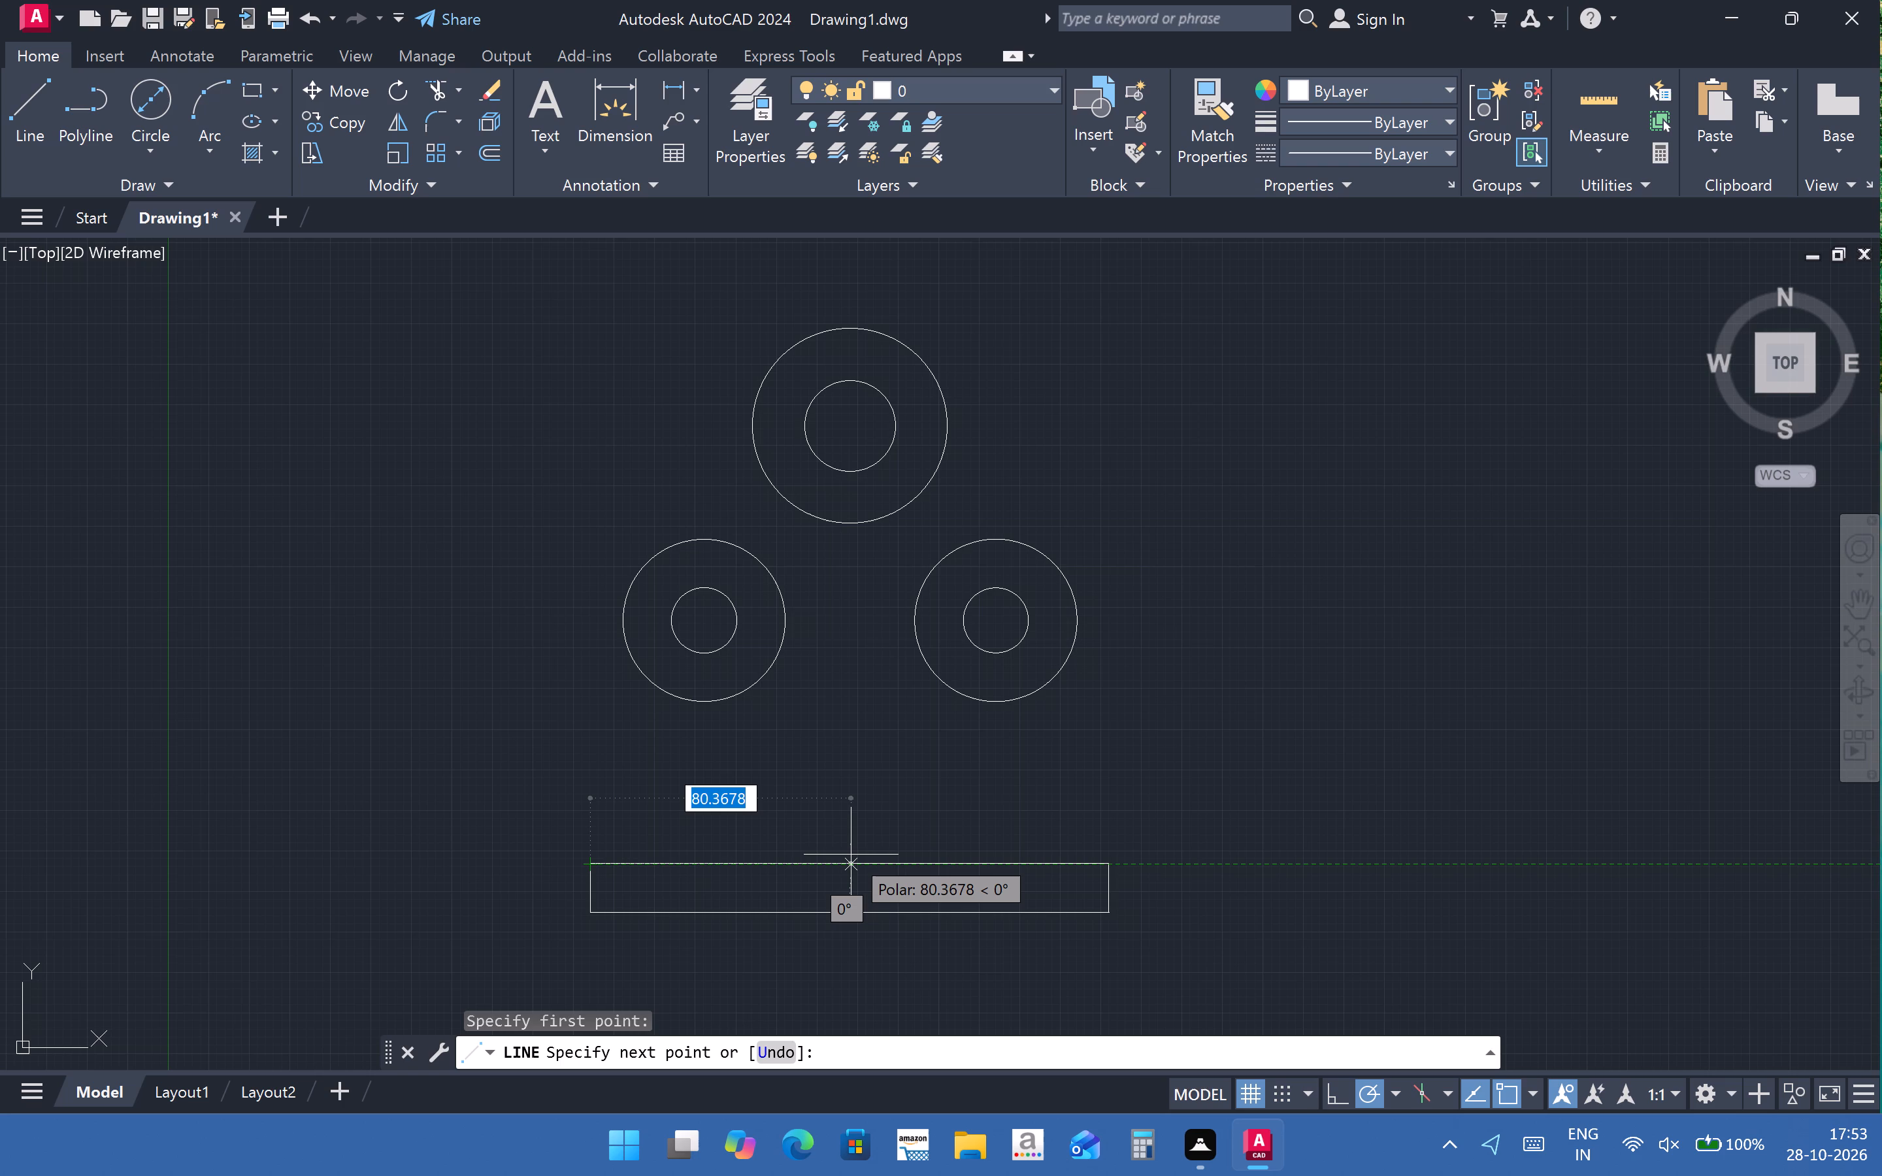
type("80")
key("Return")
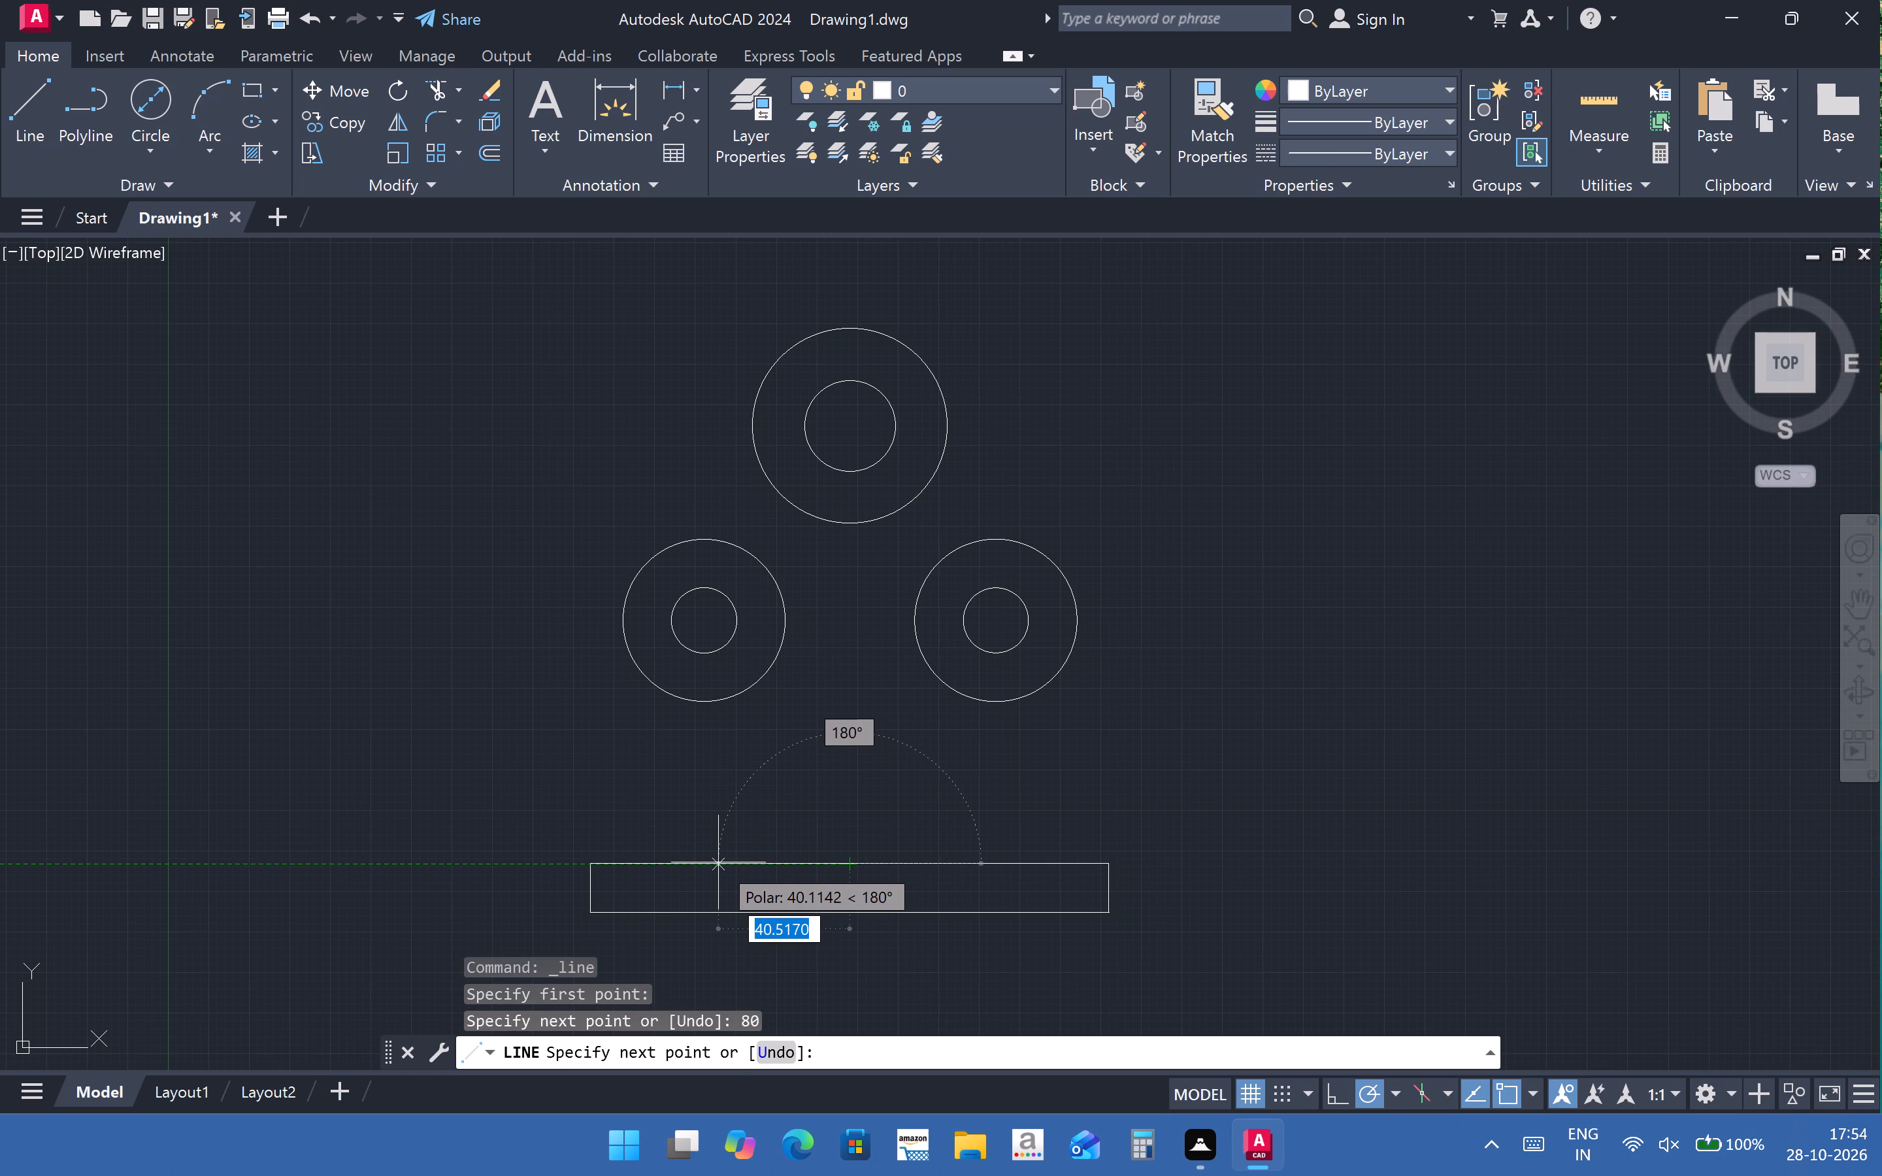
key("4")
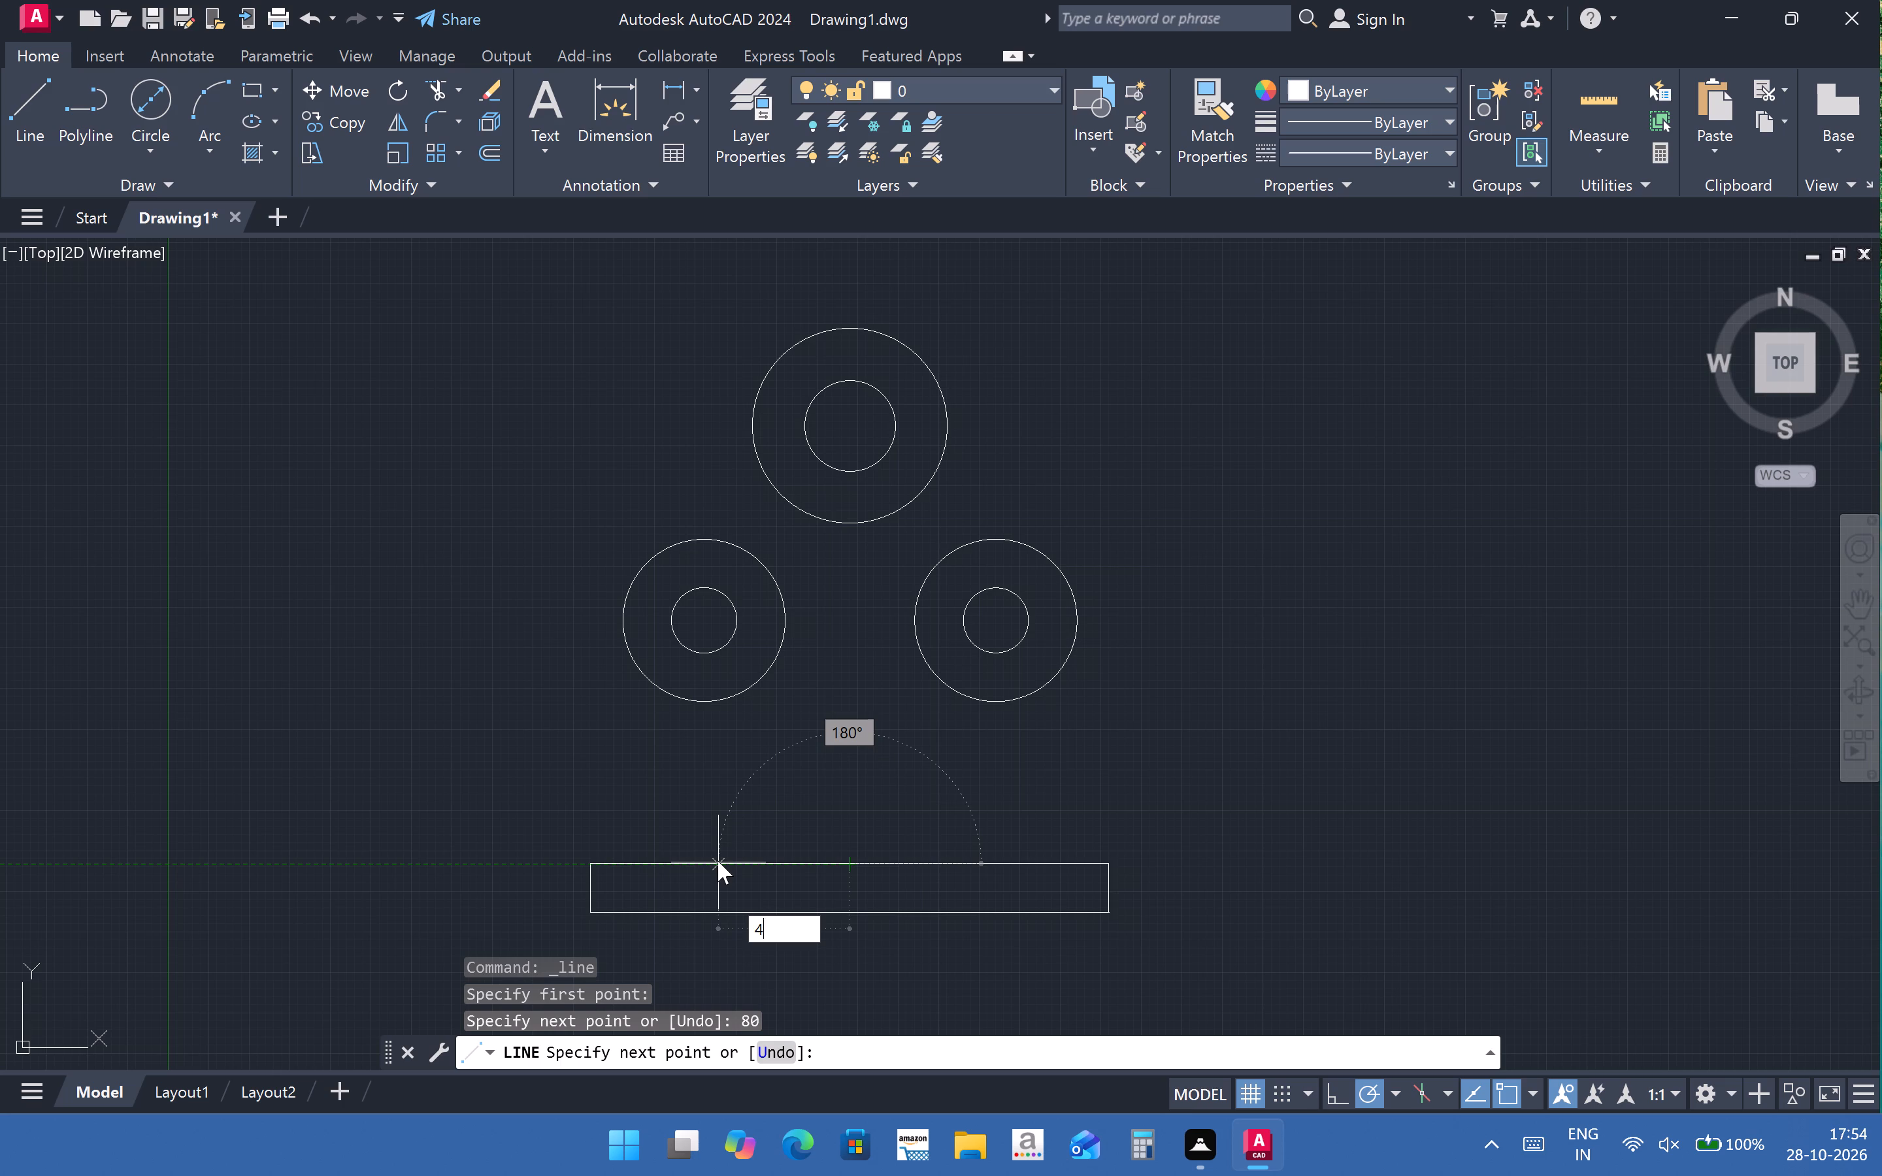
key("minus")
key("BackSpace")
key("0")
key("Return")
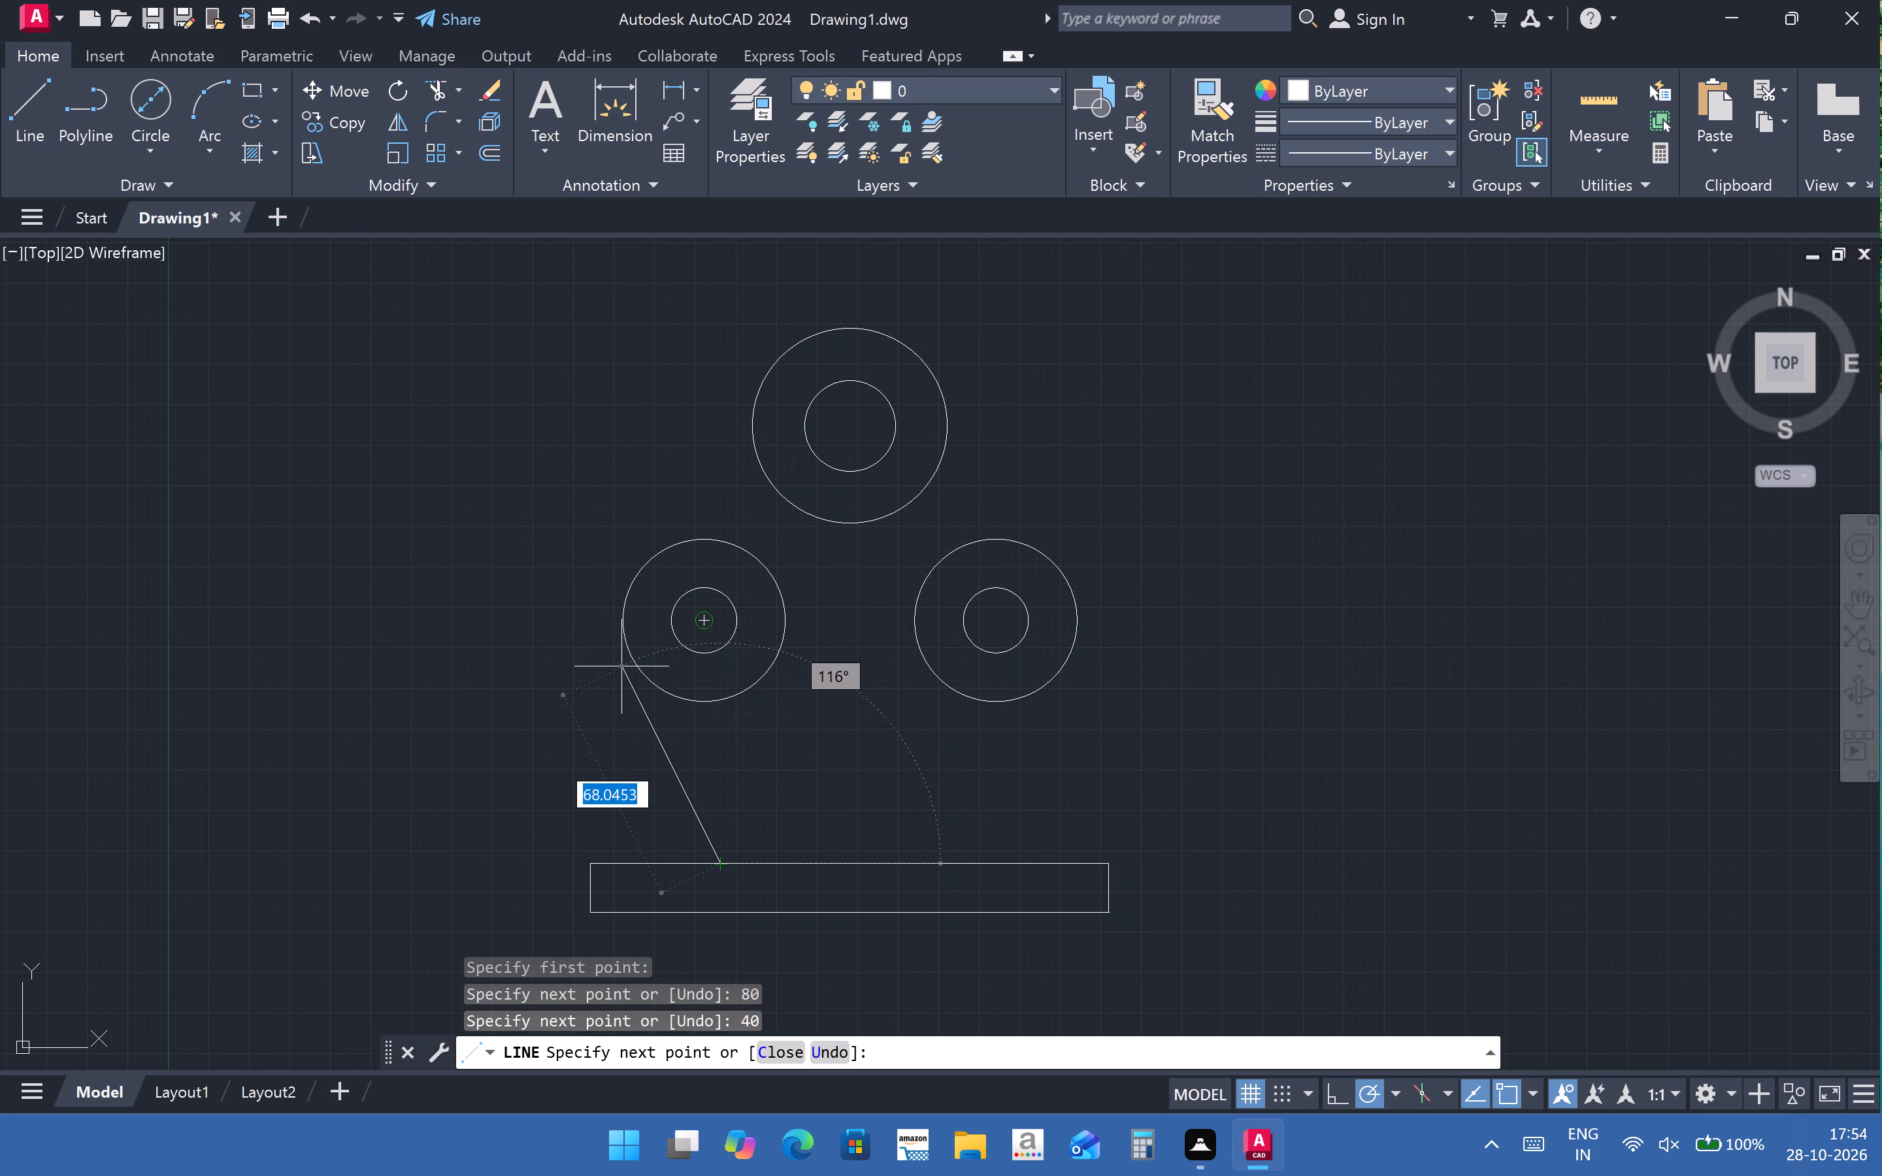
Continue the line from the 40 mm segment's end to a tangent point on the left 50 mm circle's outer side.
type("tan")
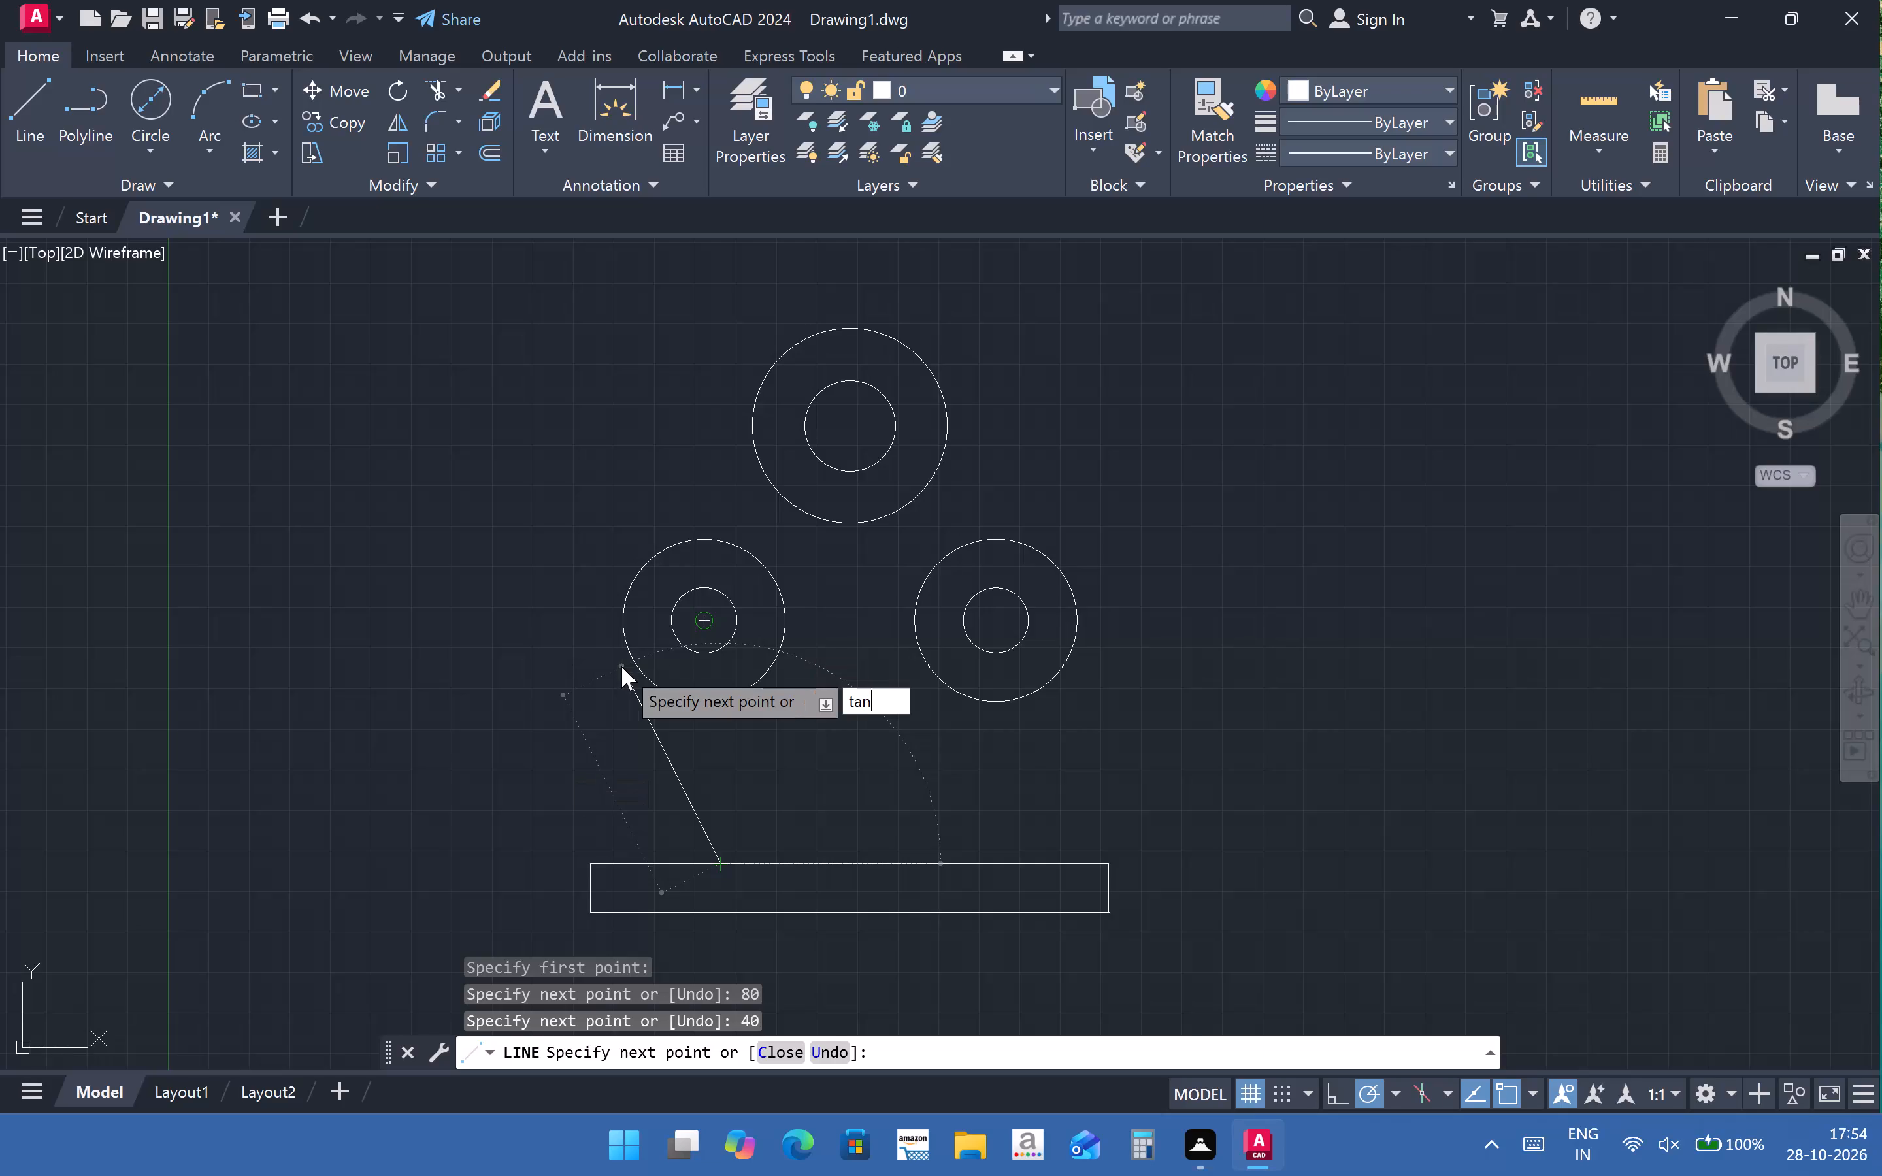
key("Return")
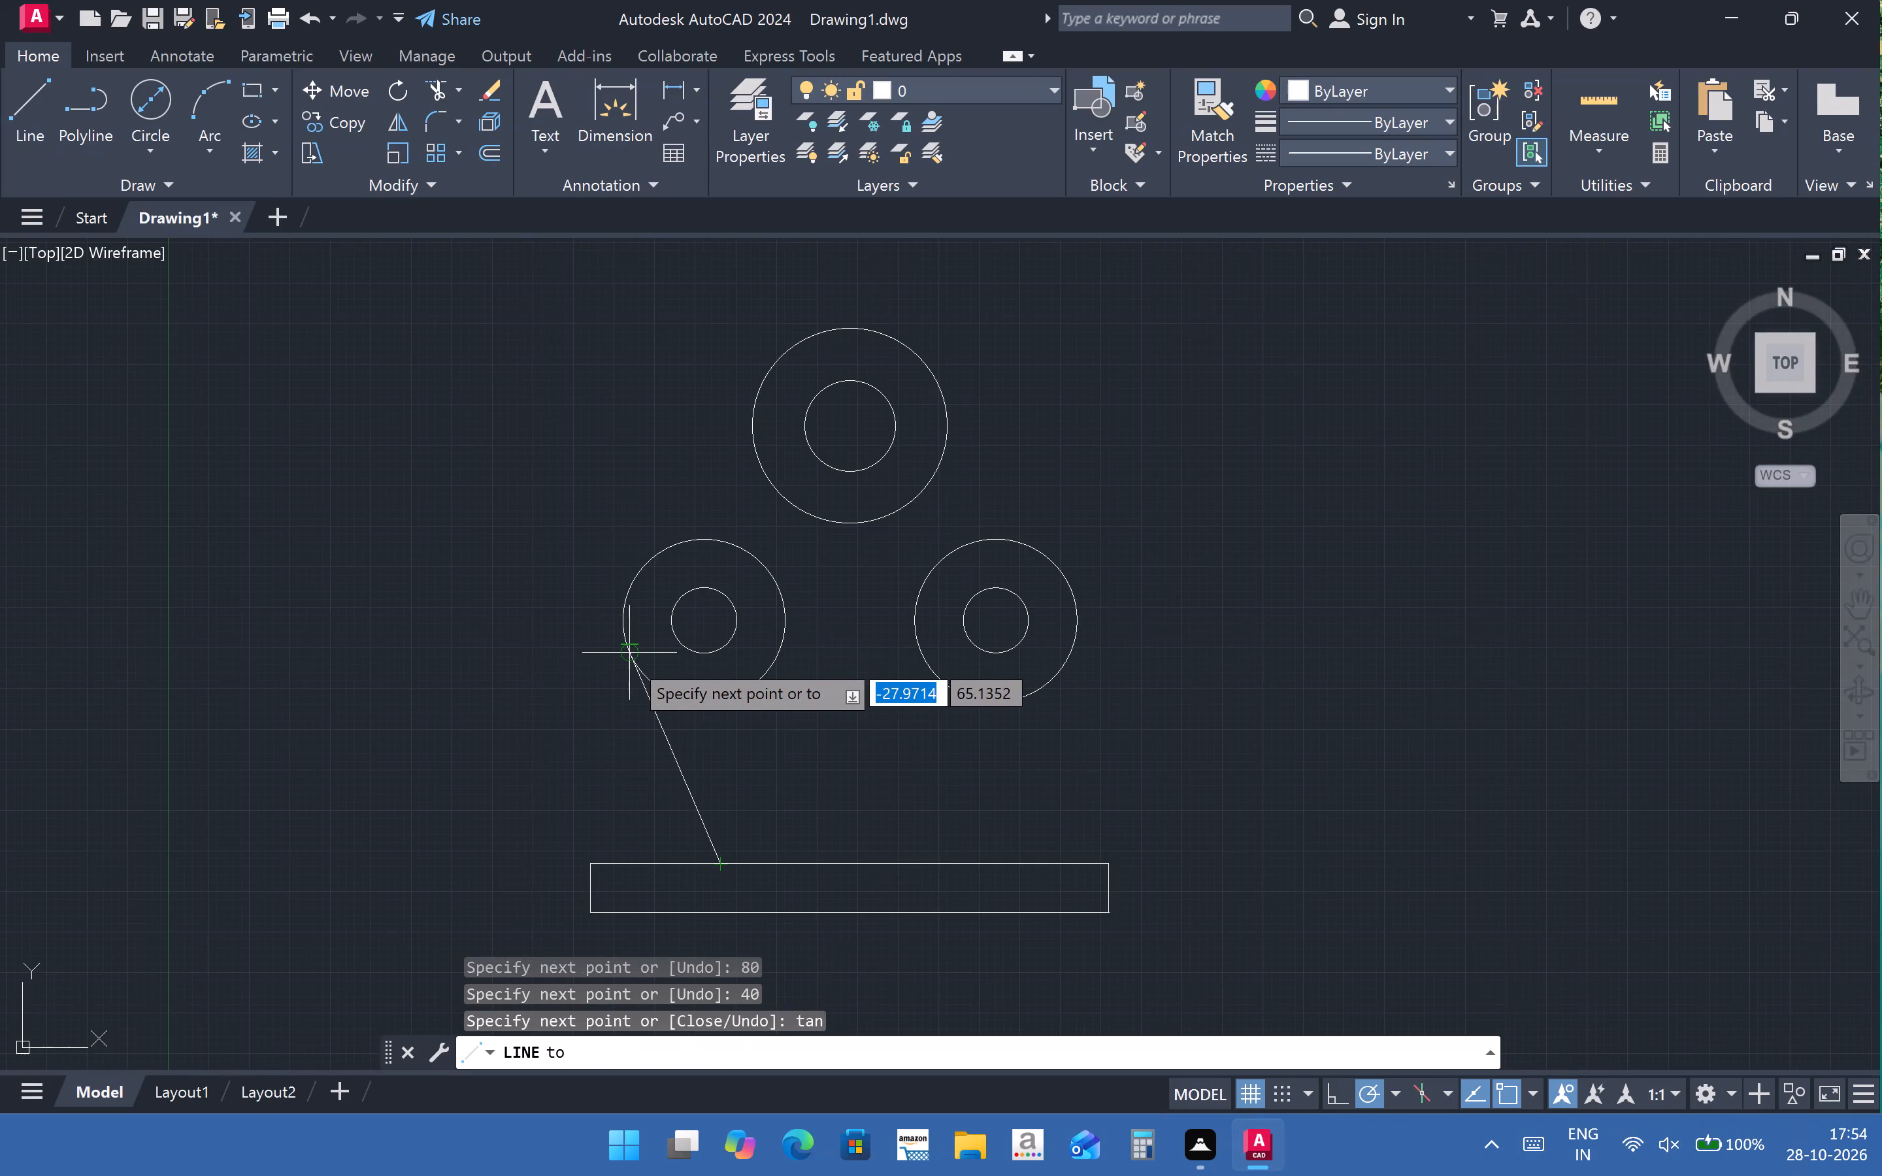
left_click(629, 648)
key("Escape")
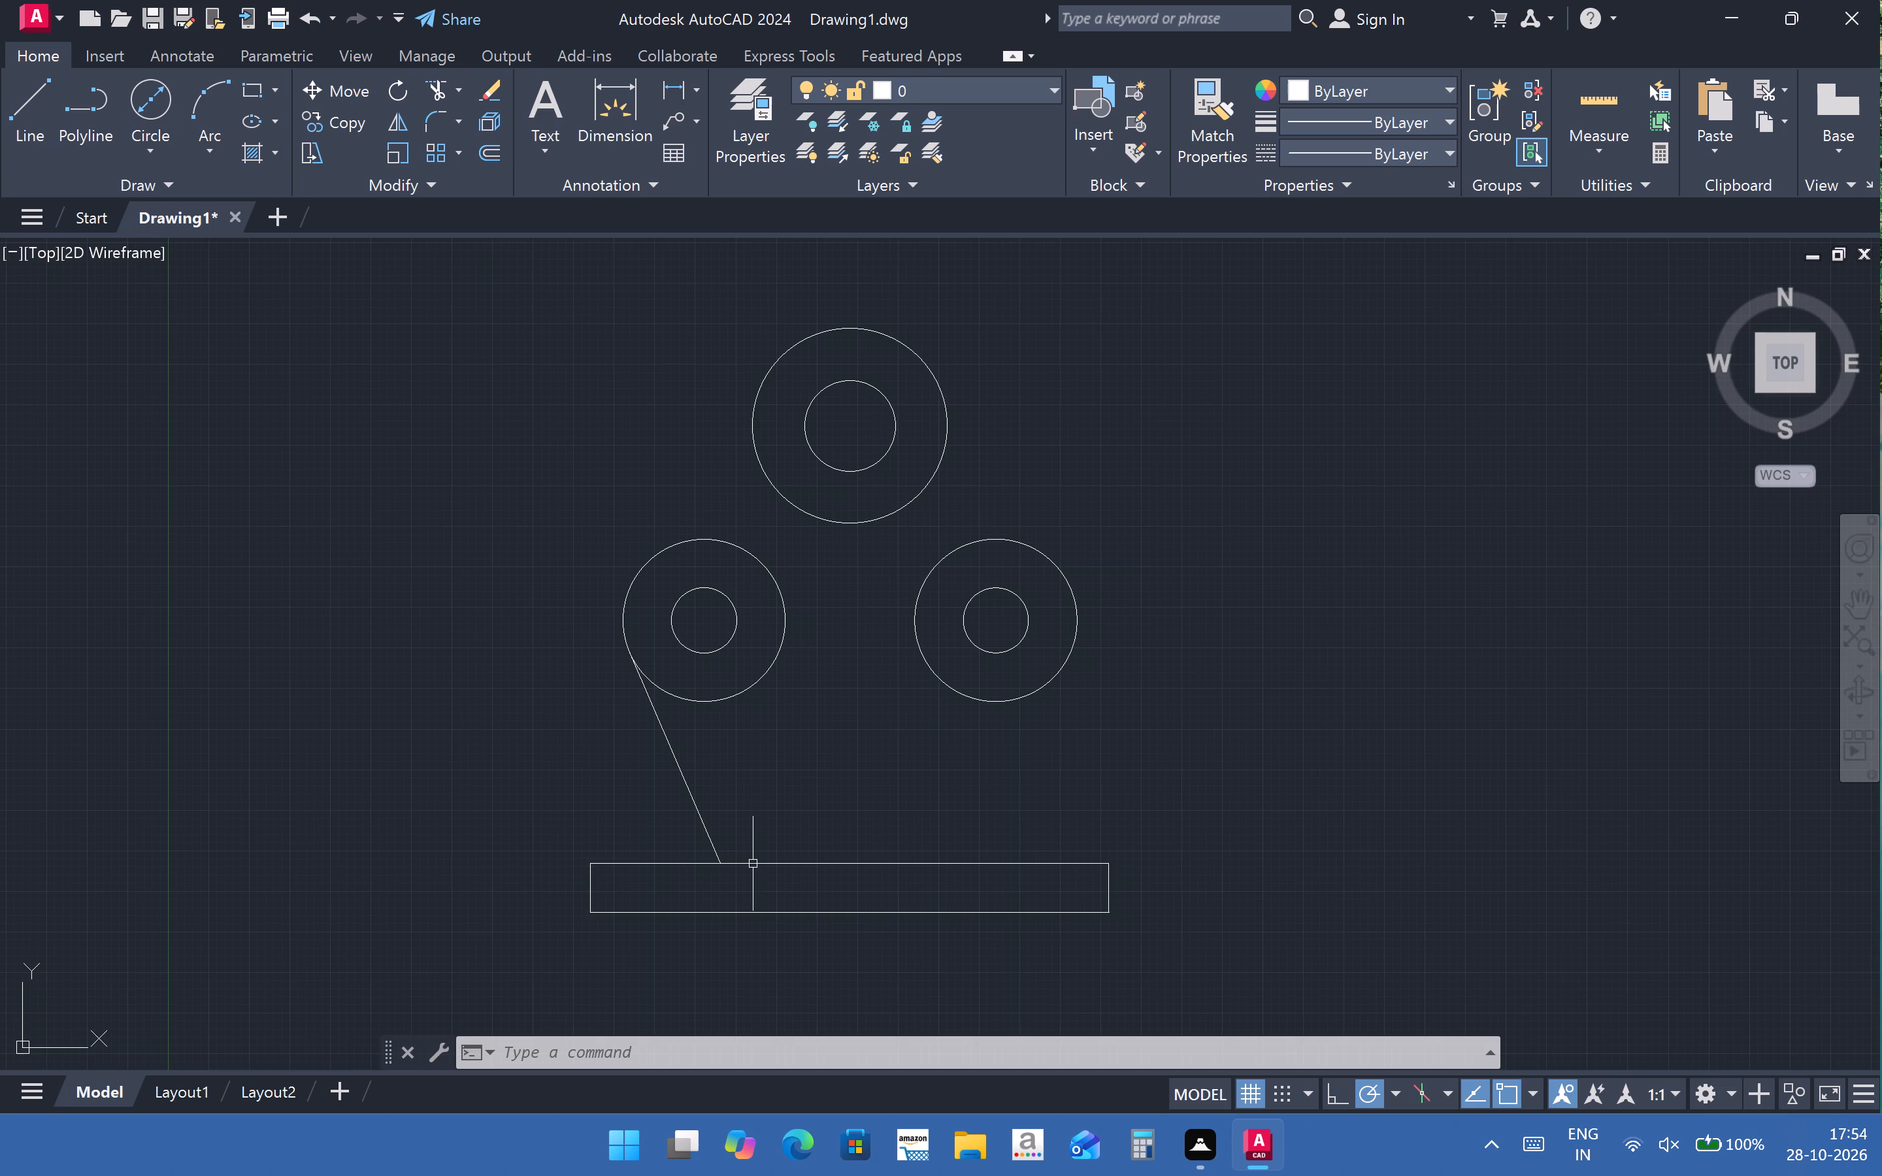
Trim away the overlapping 80 mm and 40 mm helper segments along the base's upper edge.
left_click(425, 97)
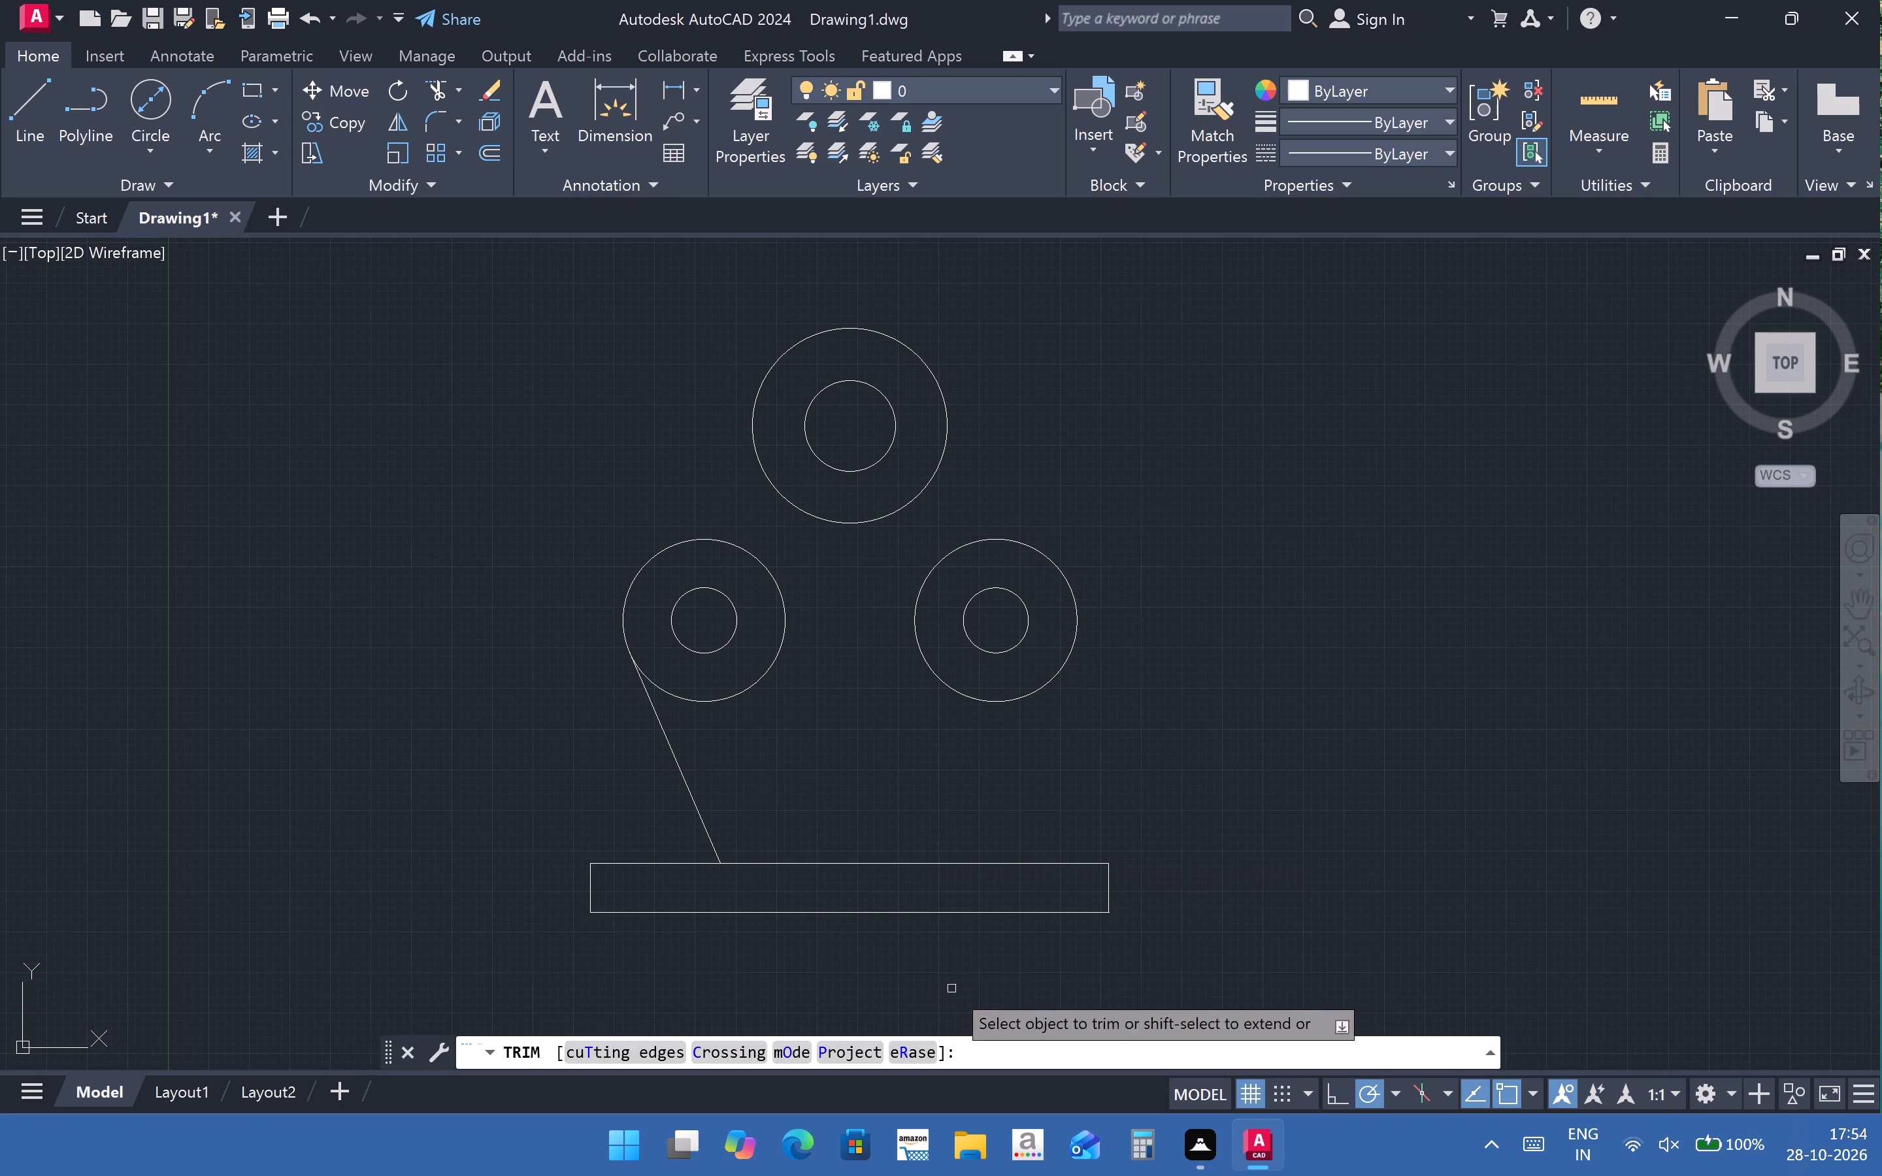
left_click(839, 862)
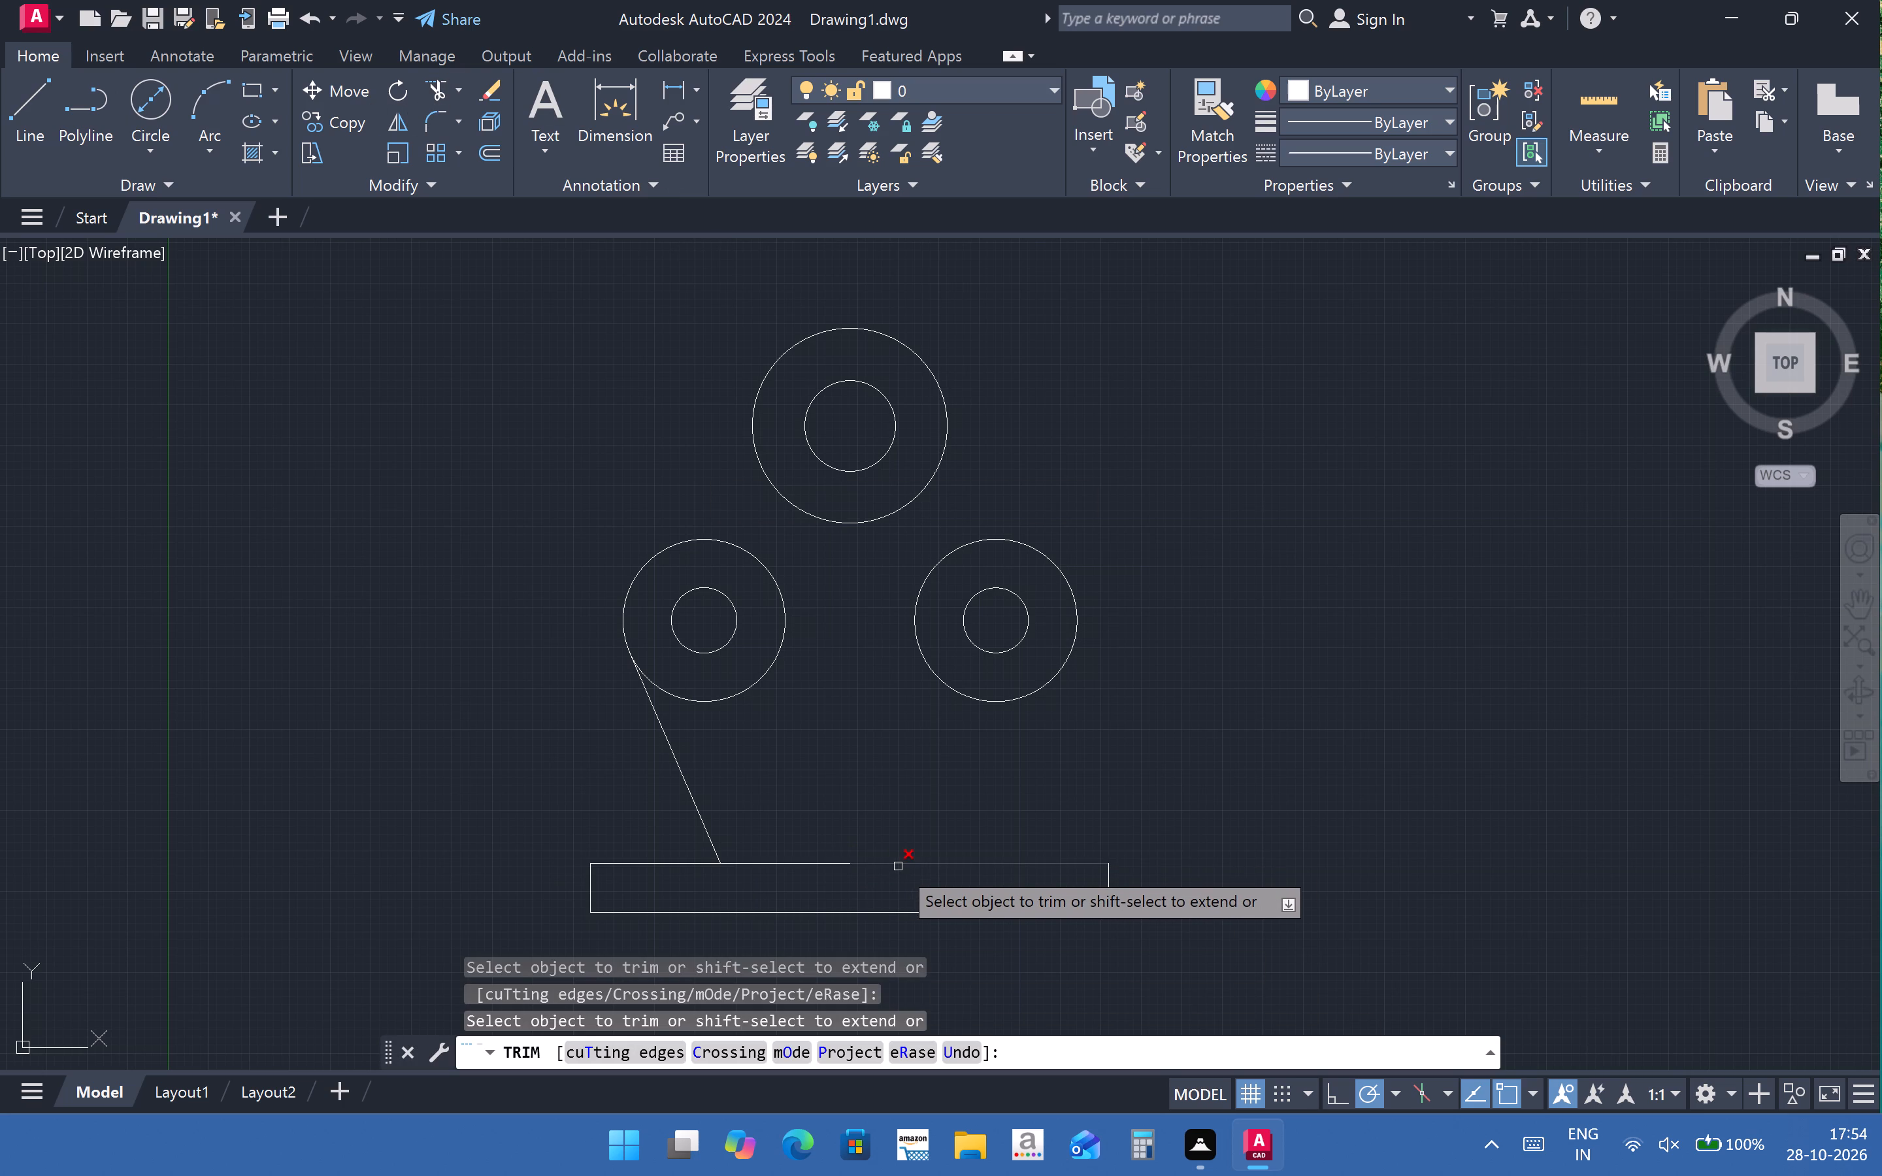
left_click(796, 864)
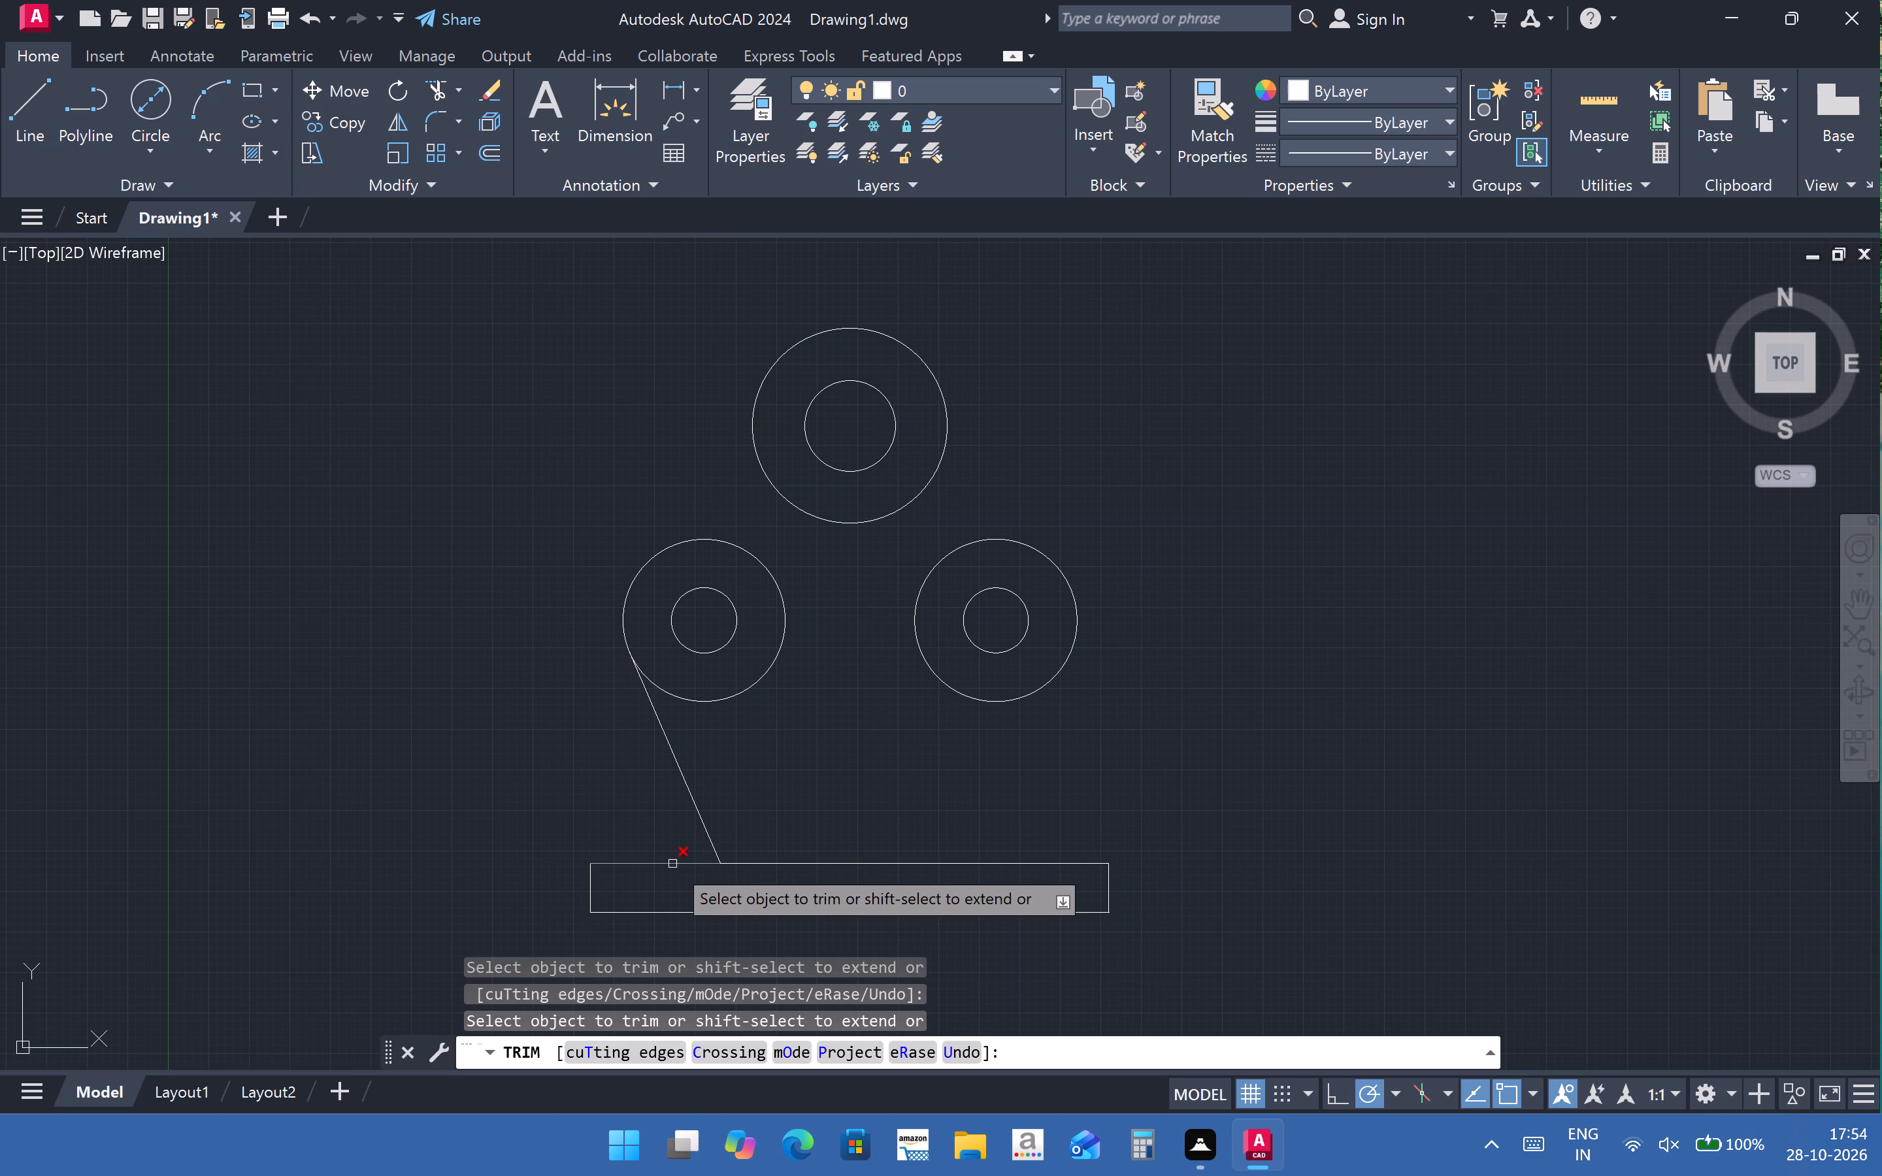
left_click(672, 864)
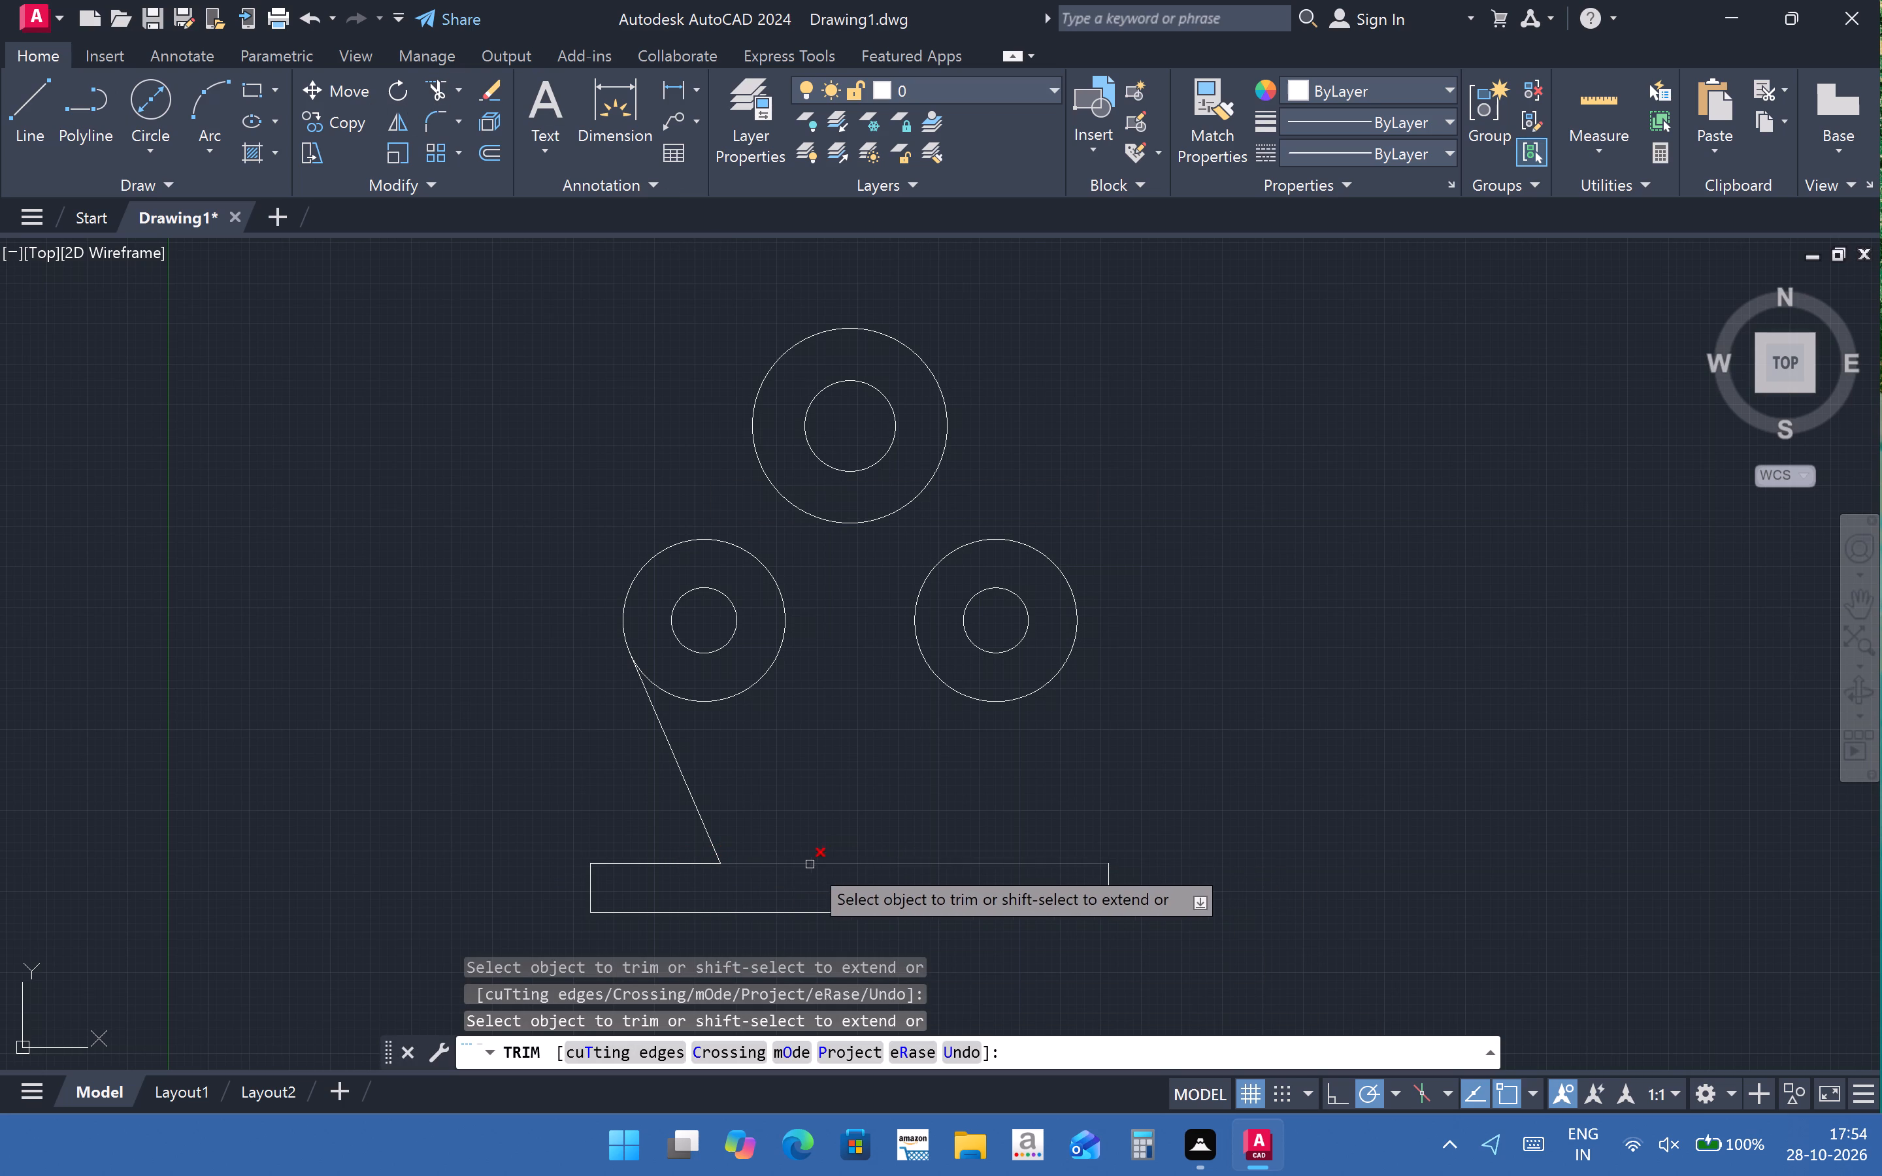
key("Escape")
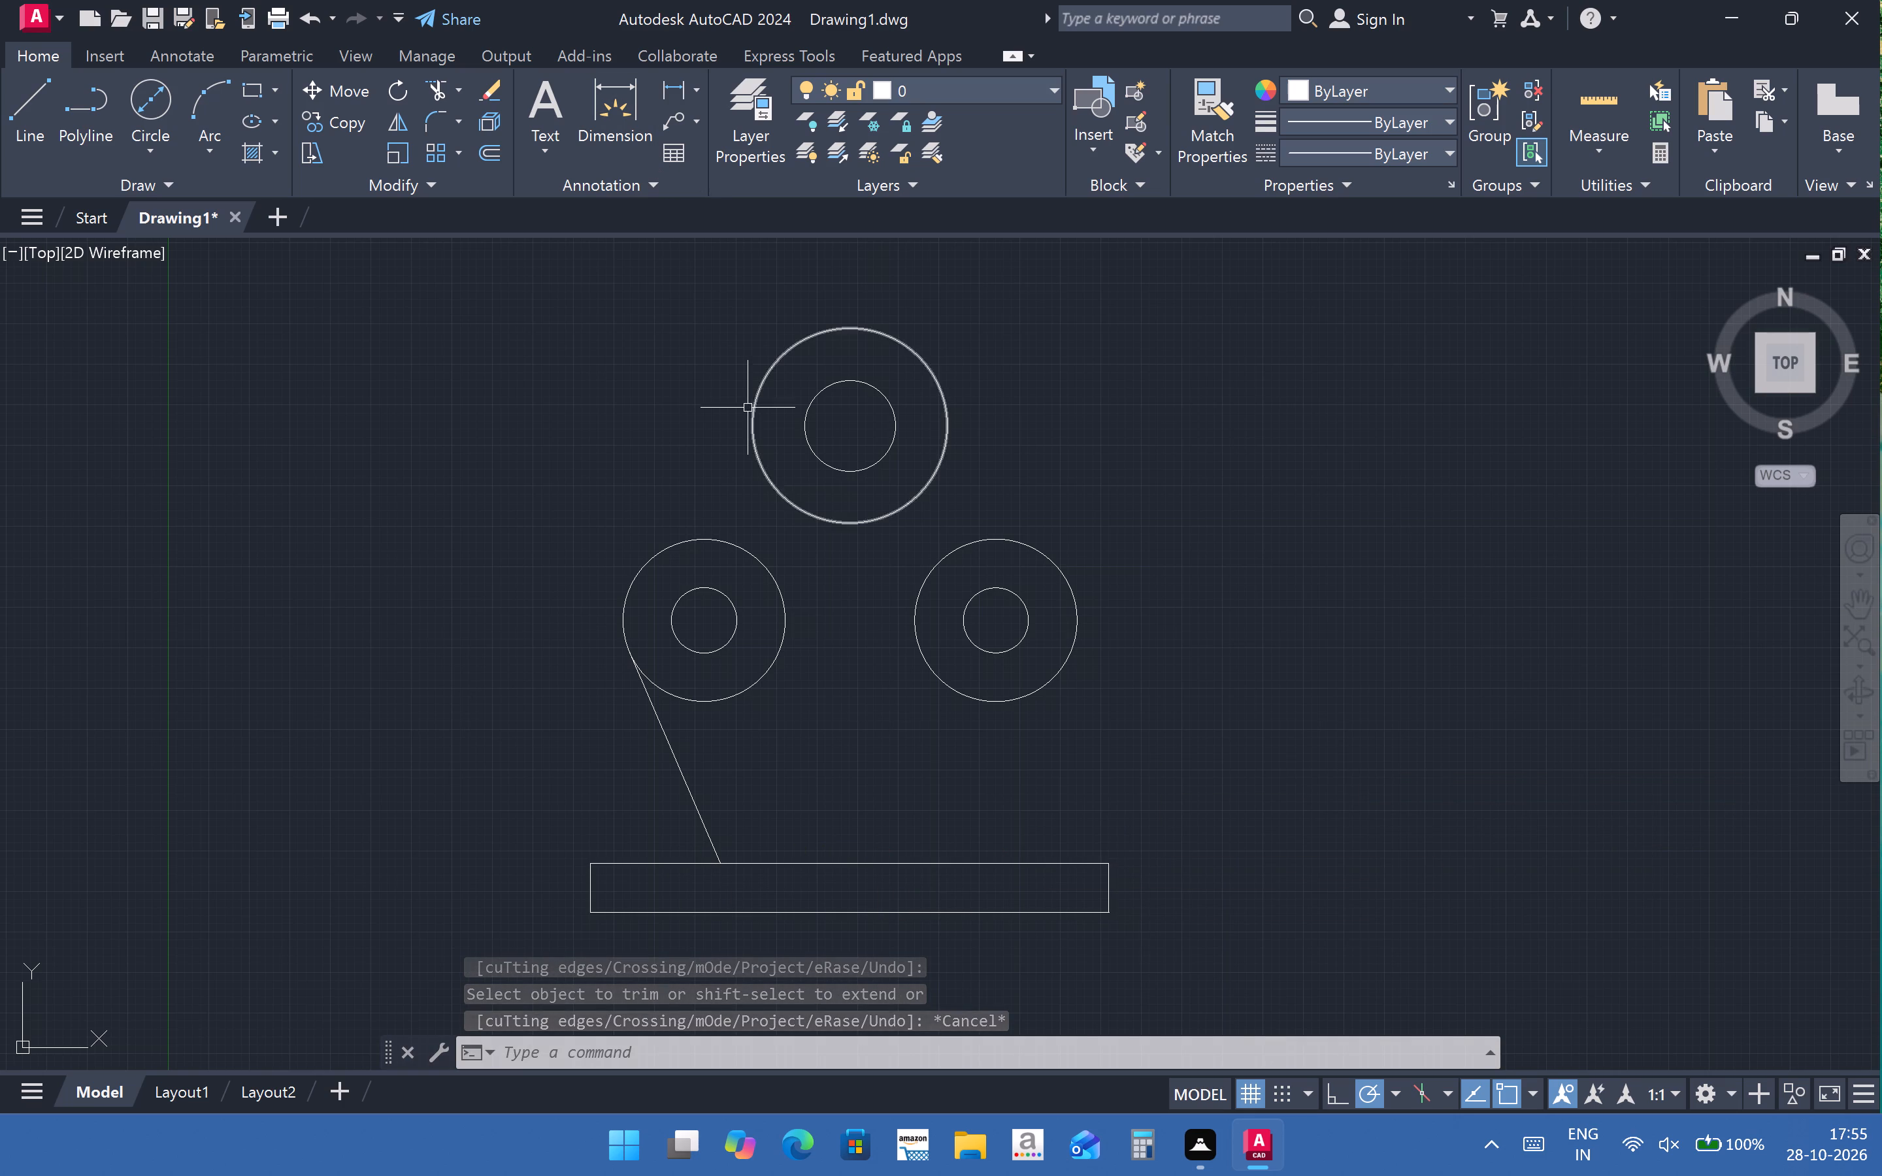
Draw a vertical 135 mm line from the top circles' centre down to the midpoint of the base's upper edge.
left_click(49, 118)
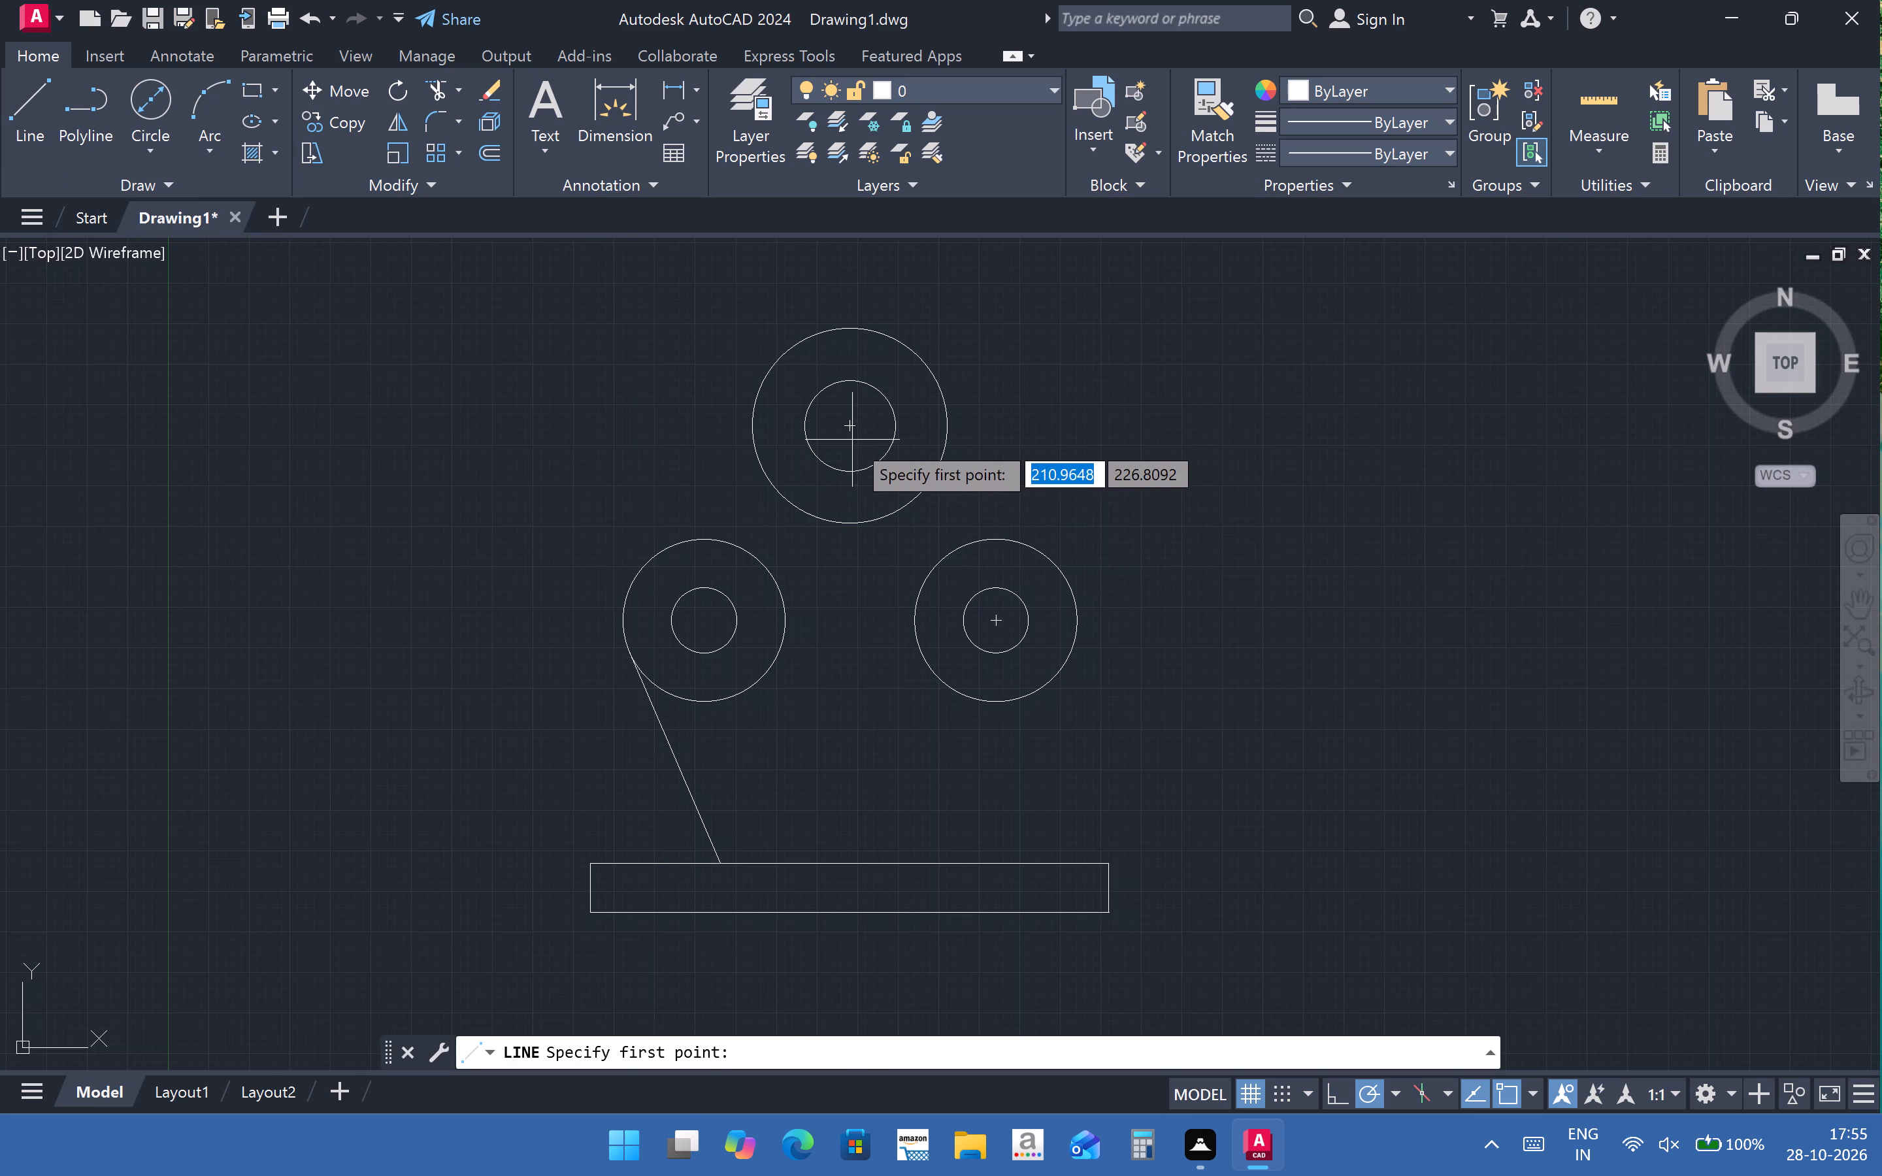
left_click(852, 433)
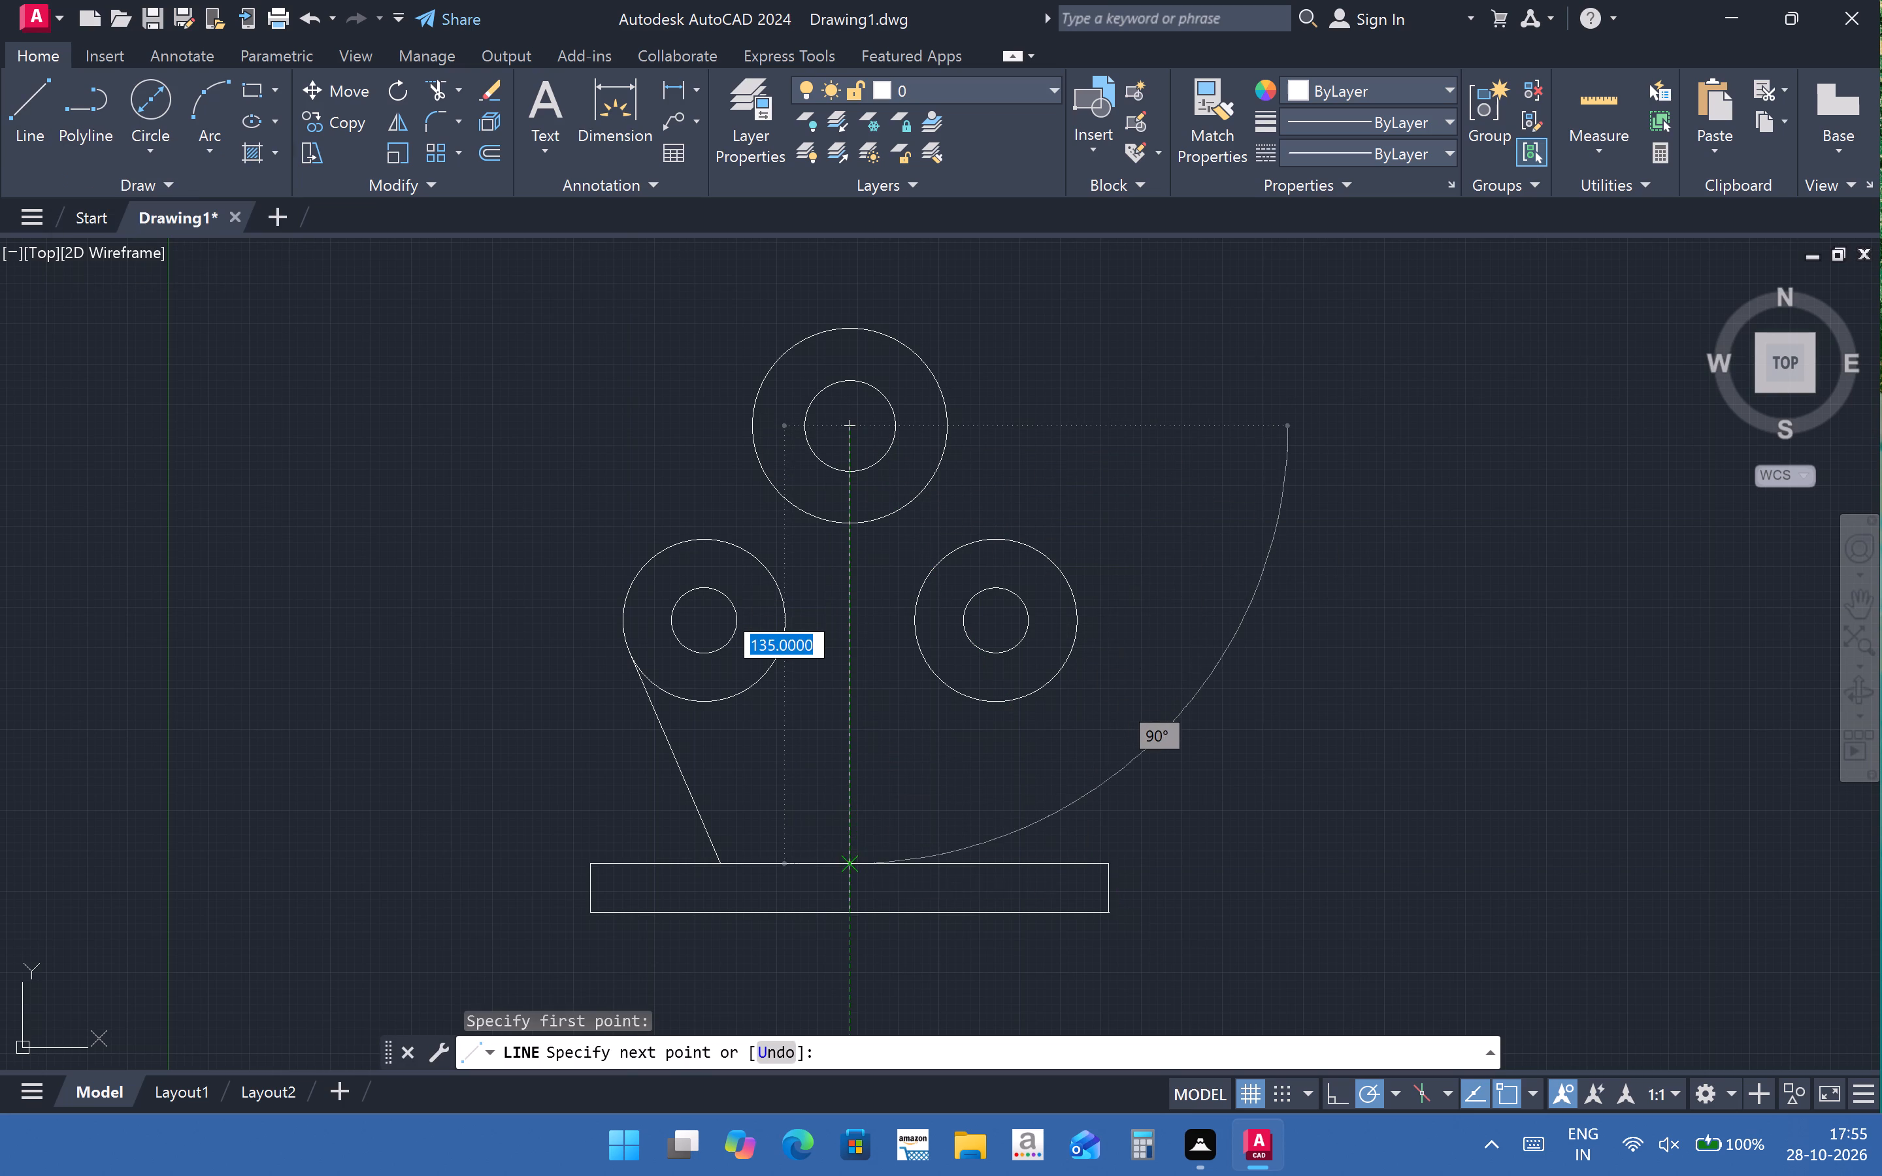
left_click(850, 867)
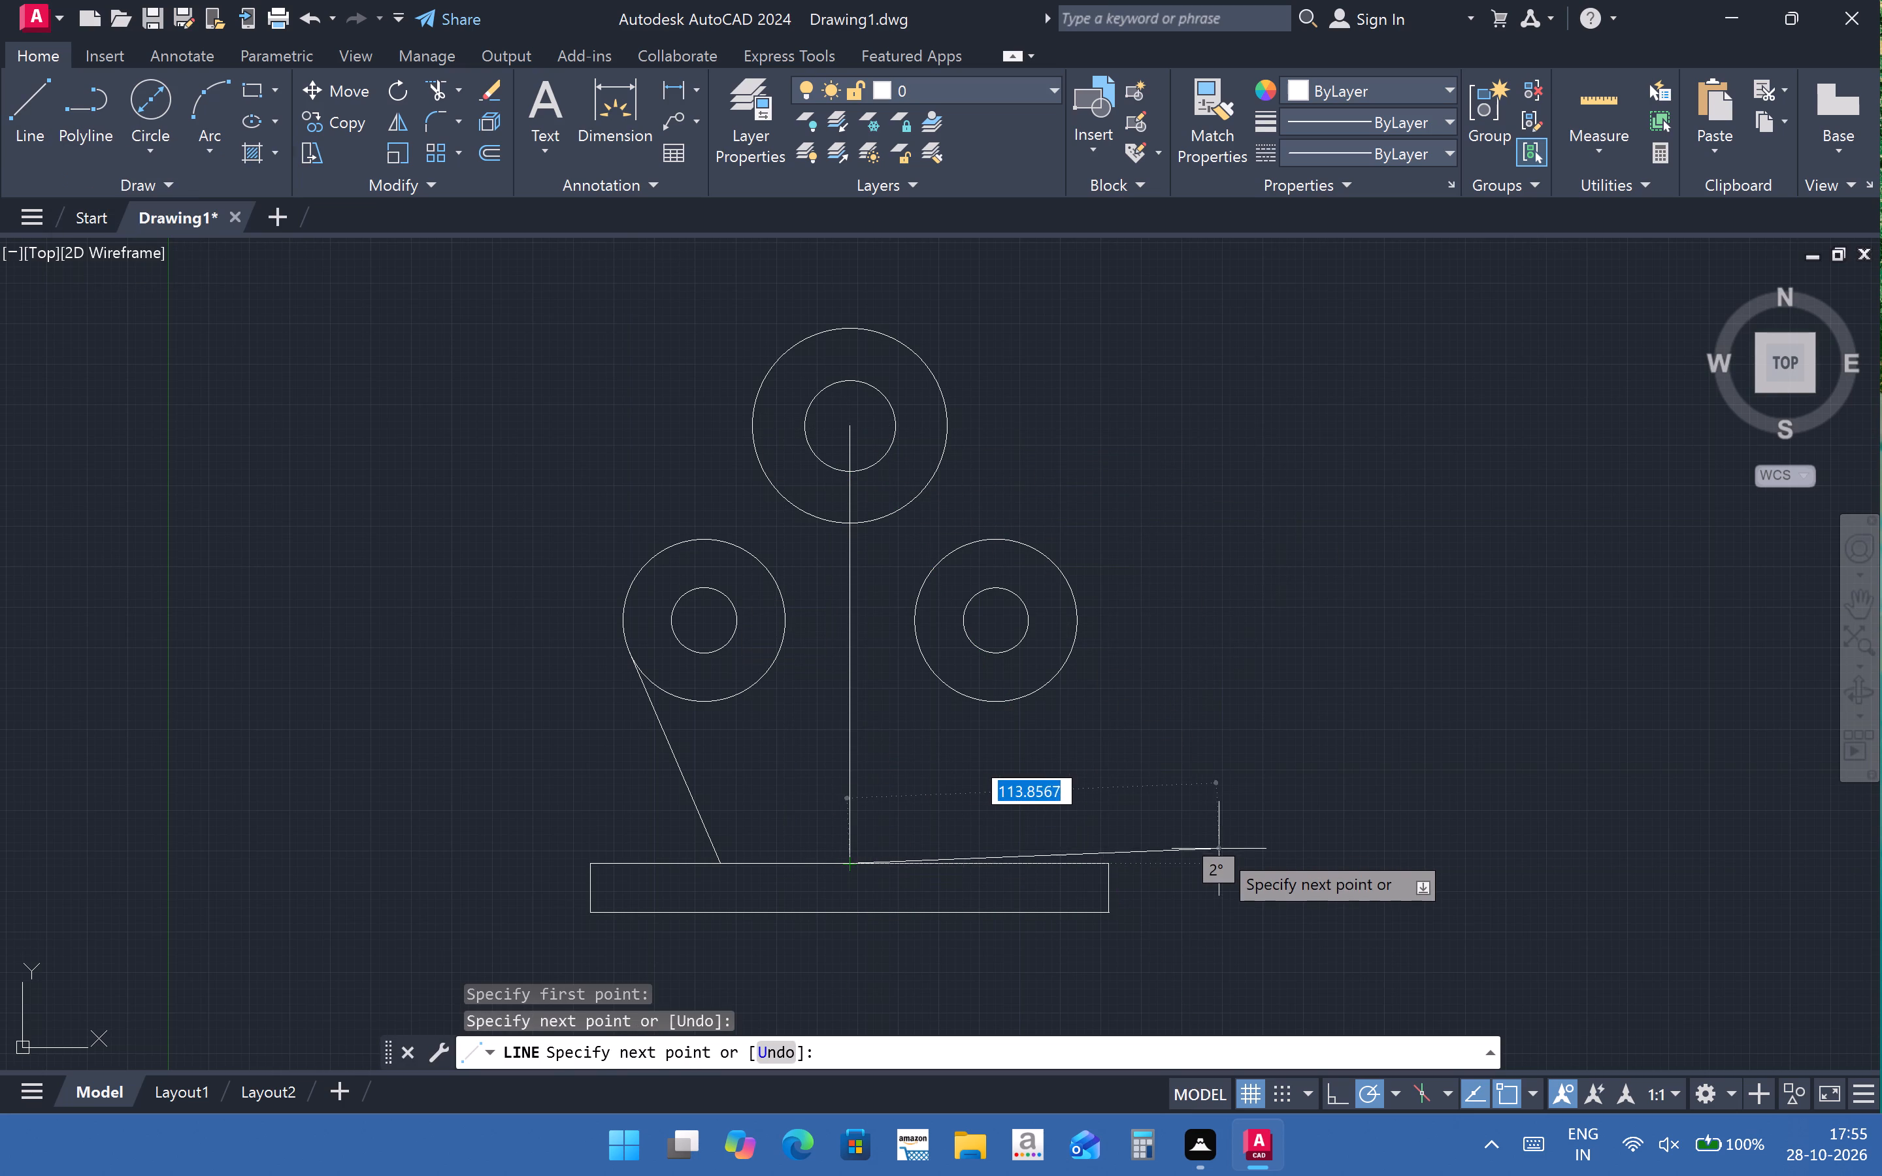
key("Escape")
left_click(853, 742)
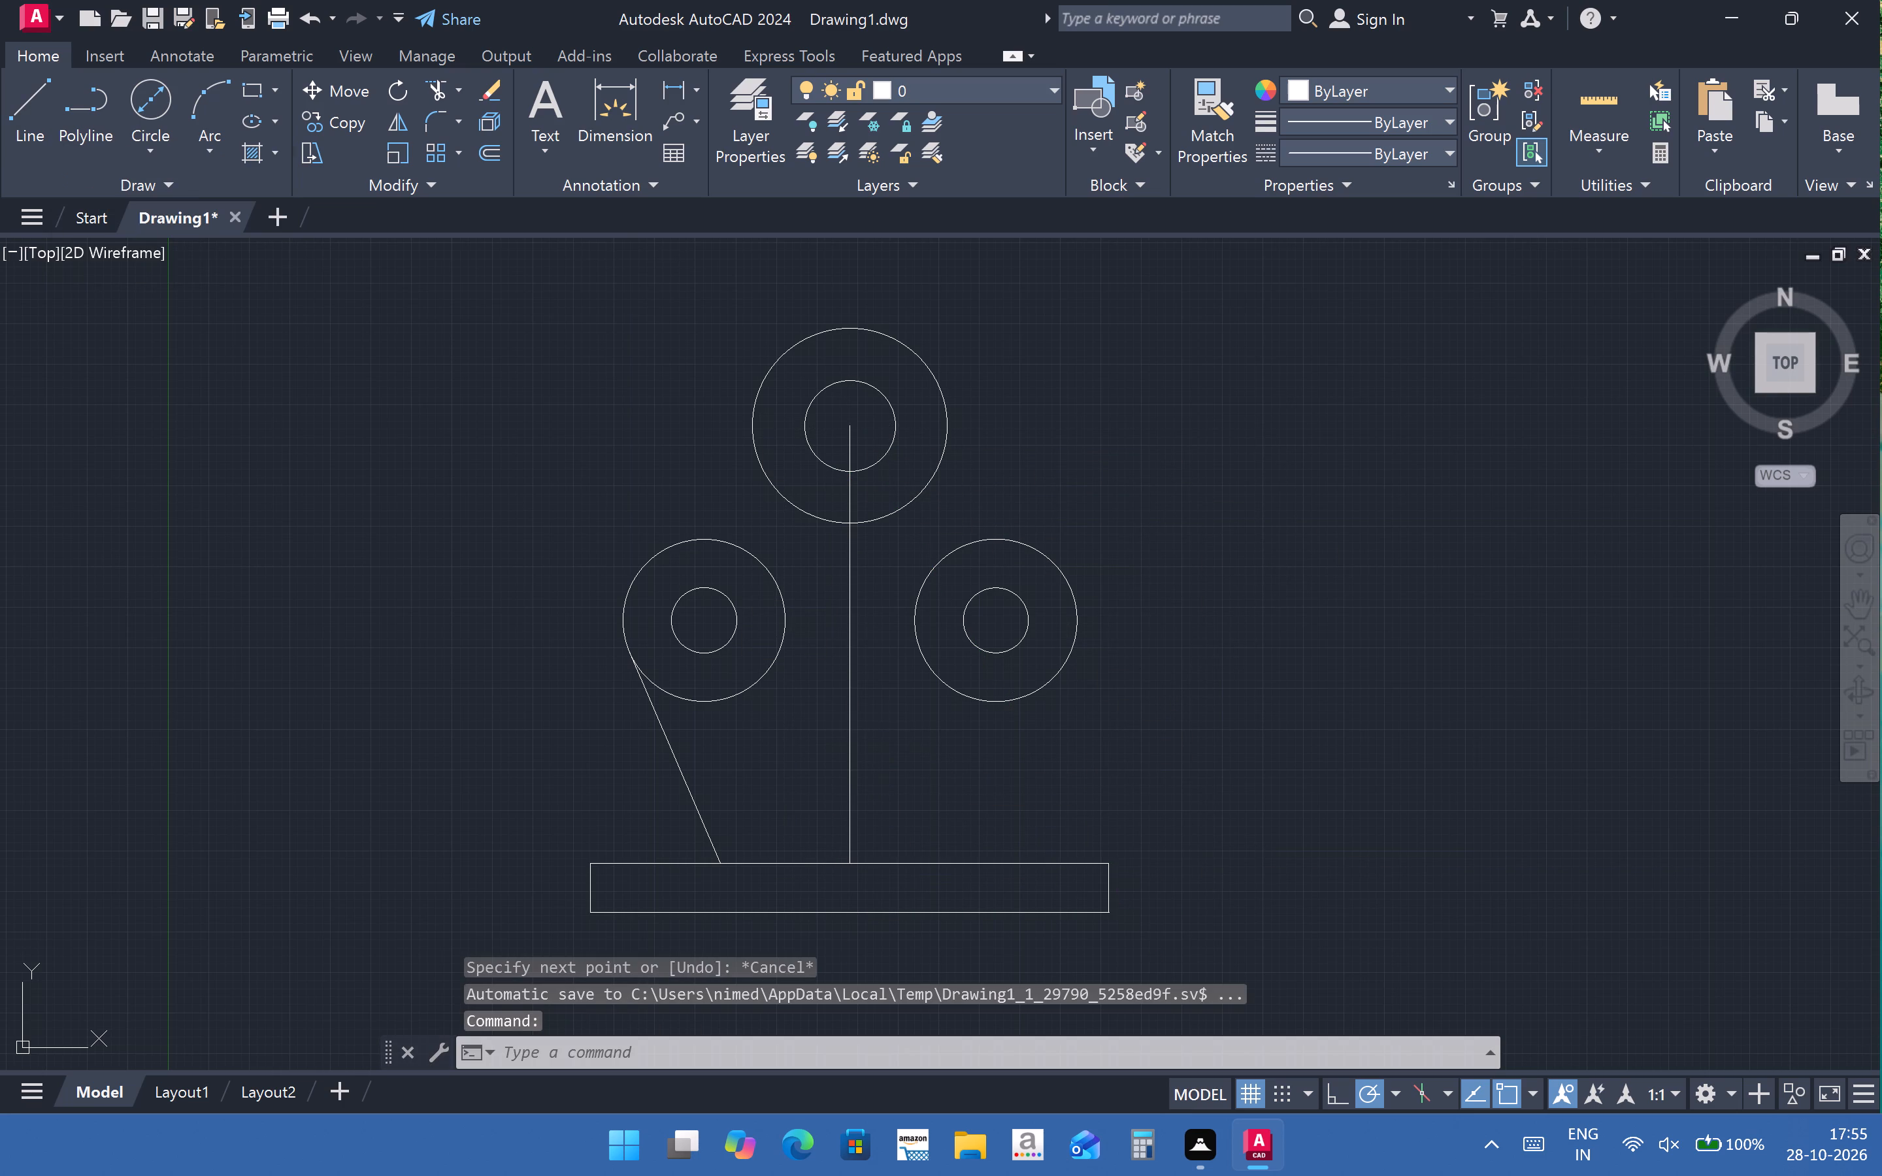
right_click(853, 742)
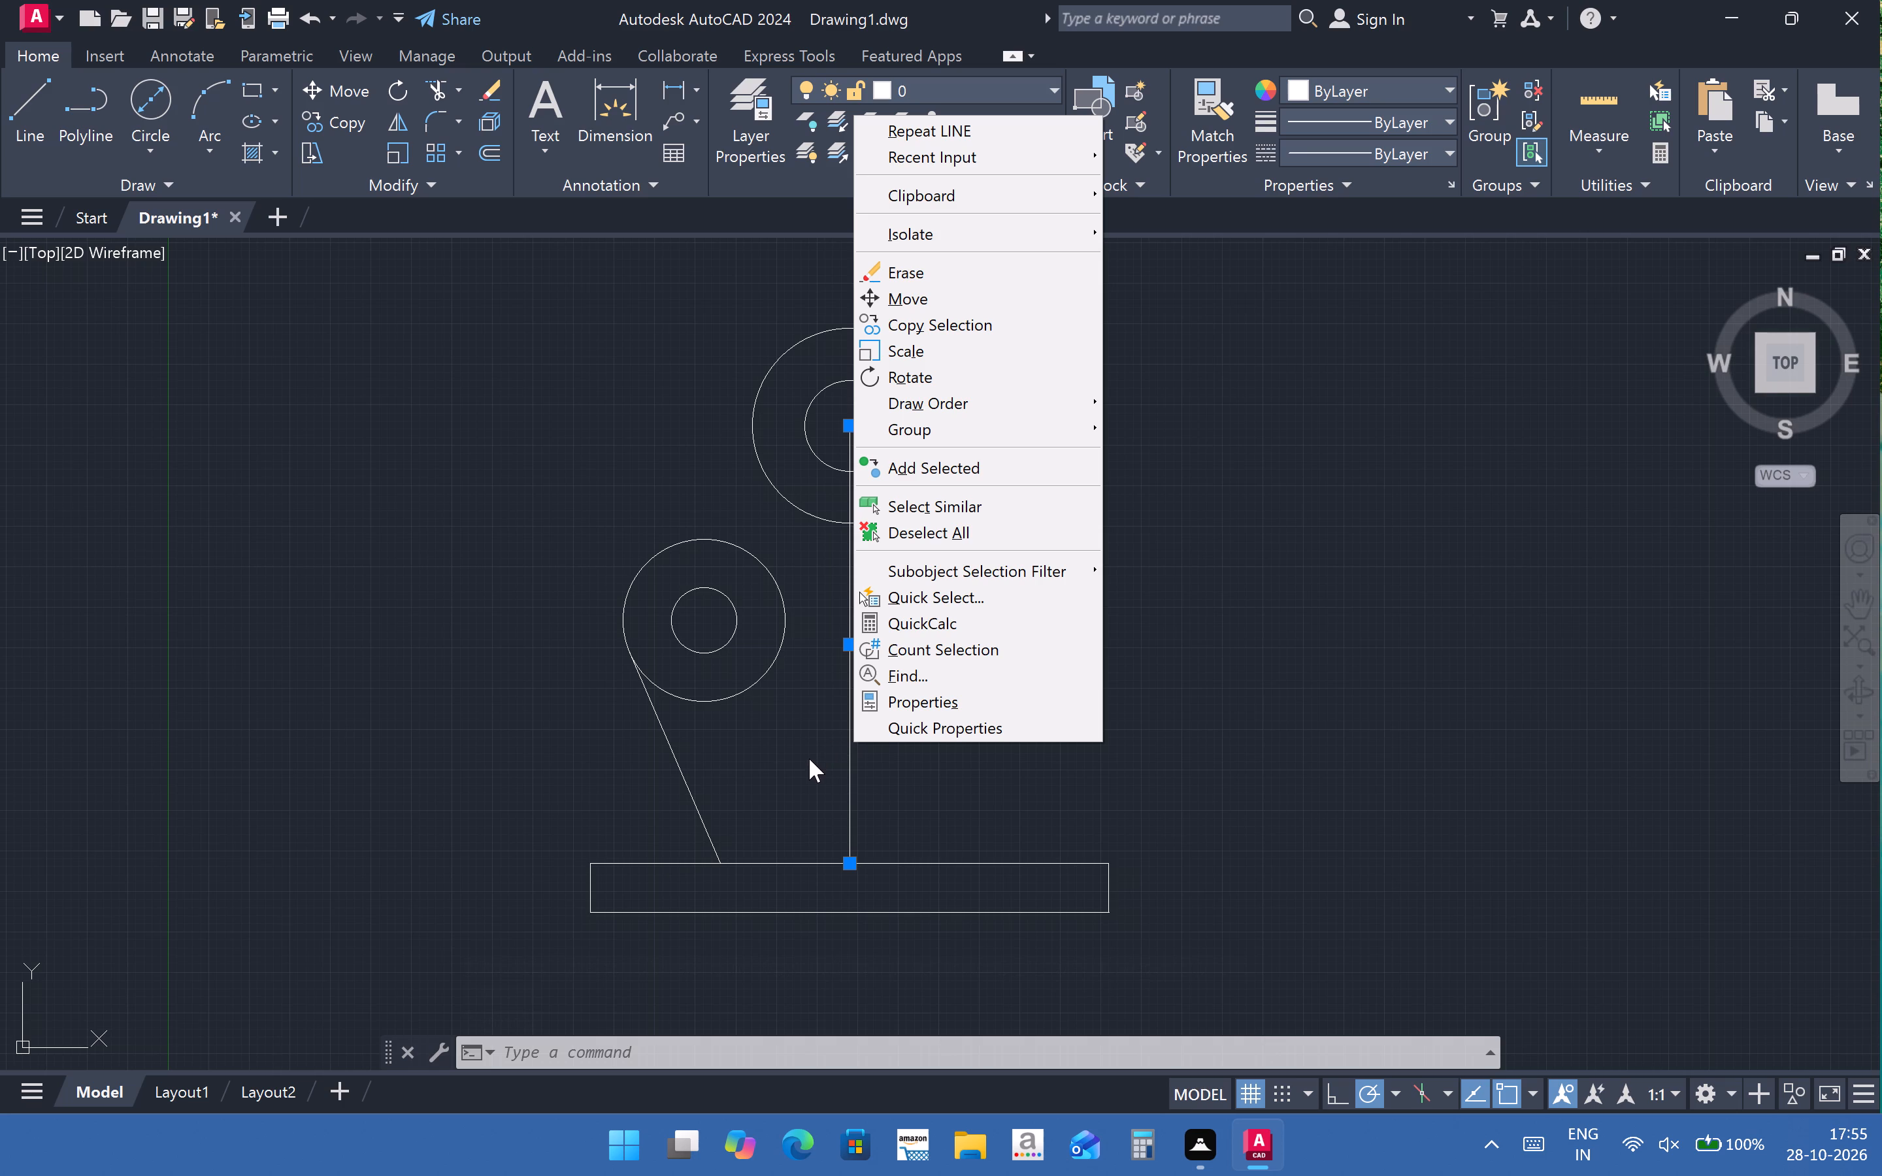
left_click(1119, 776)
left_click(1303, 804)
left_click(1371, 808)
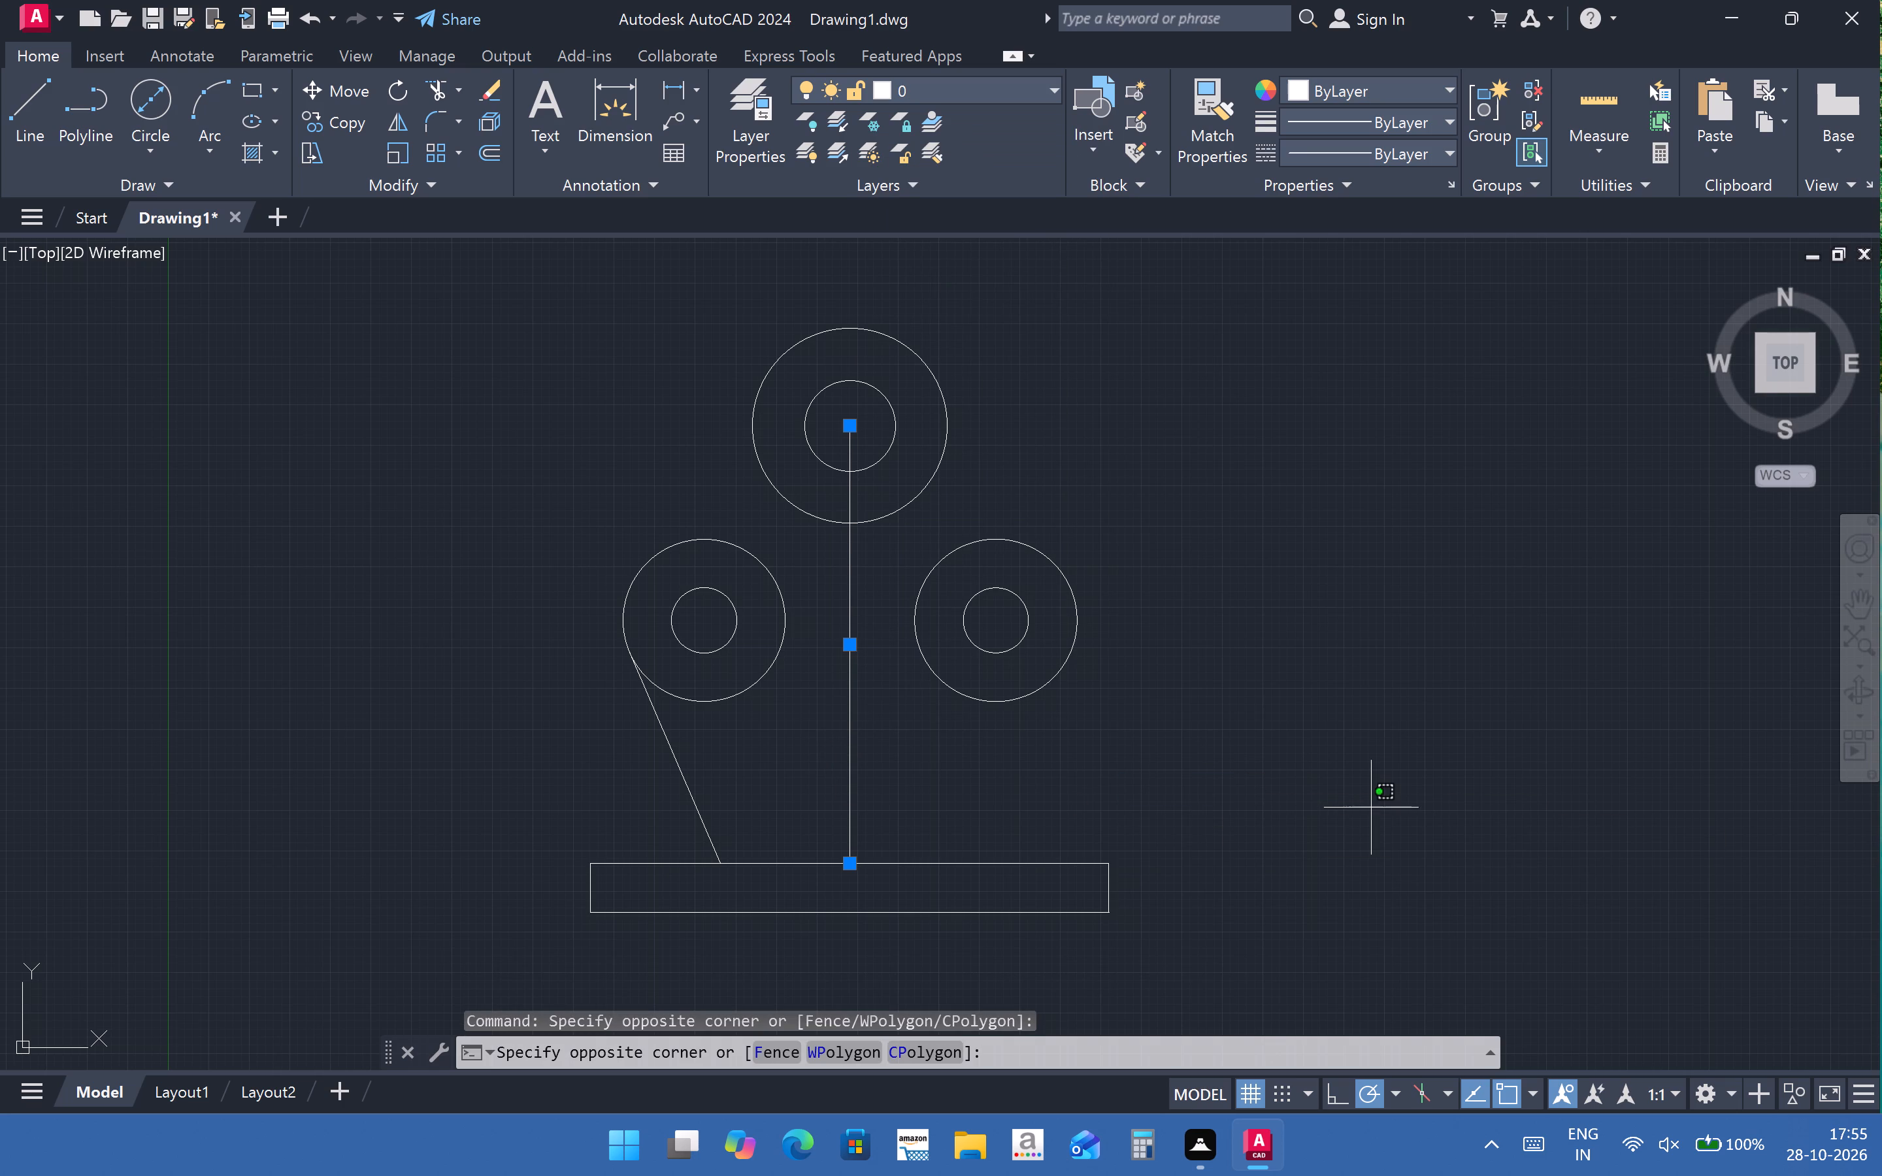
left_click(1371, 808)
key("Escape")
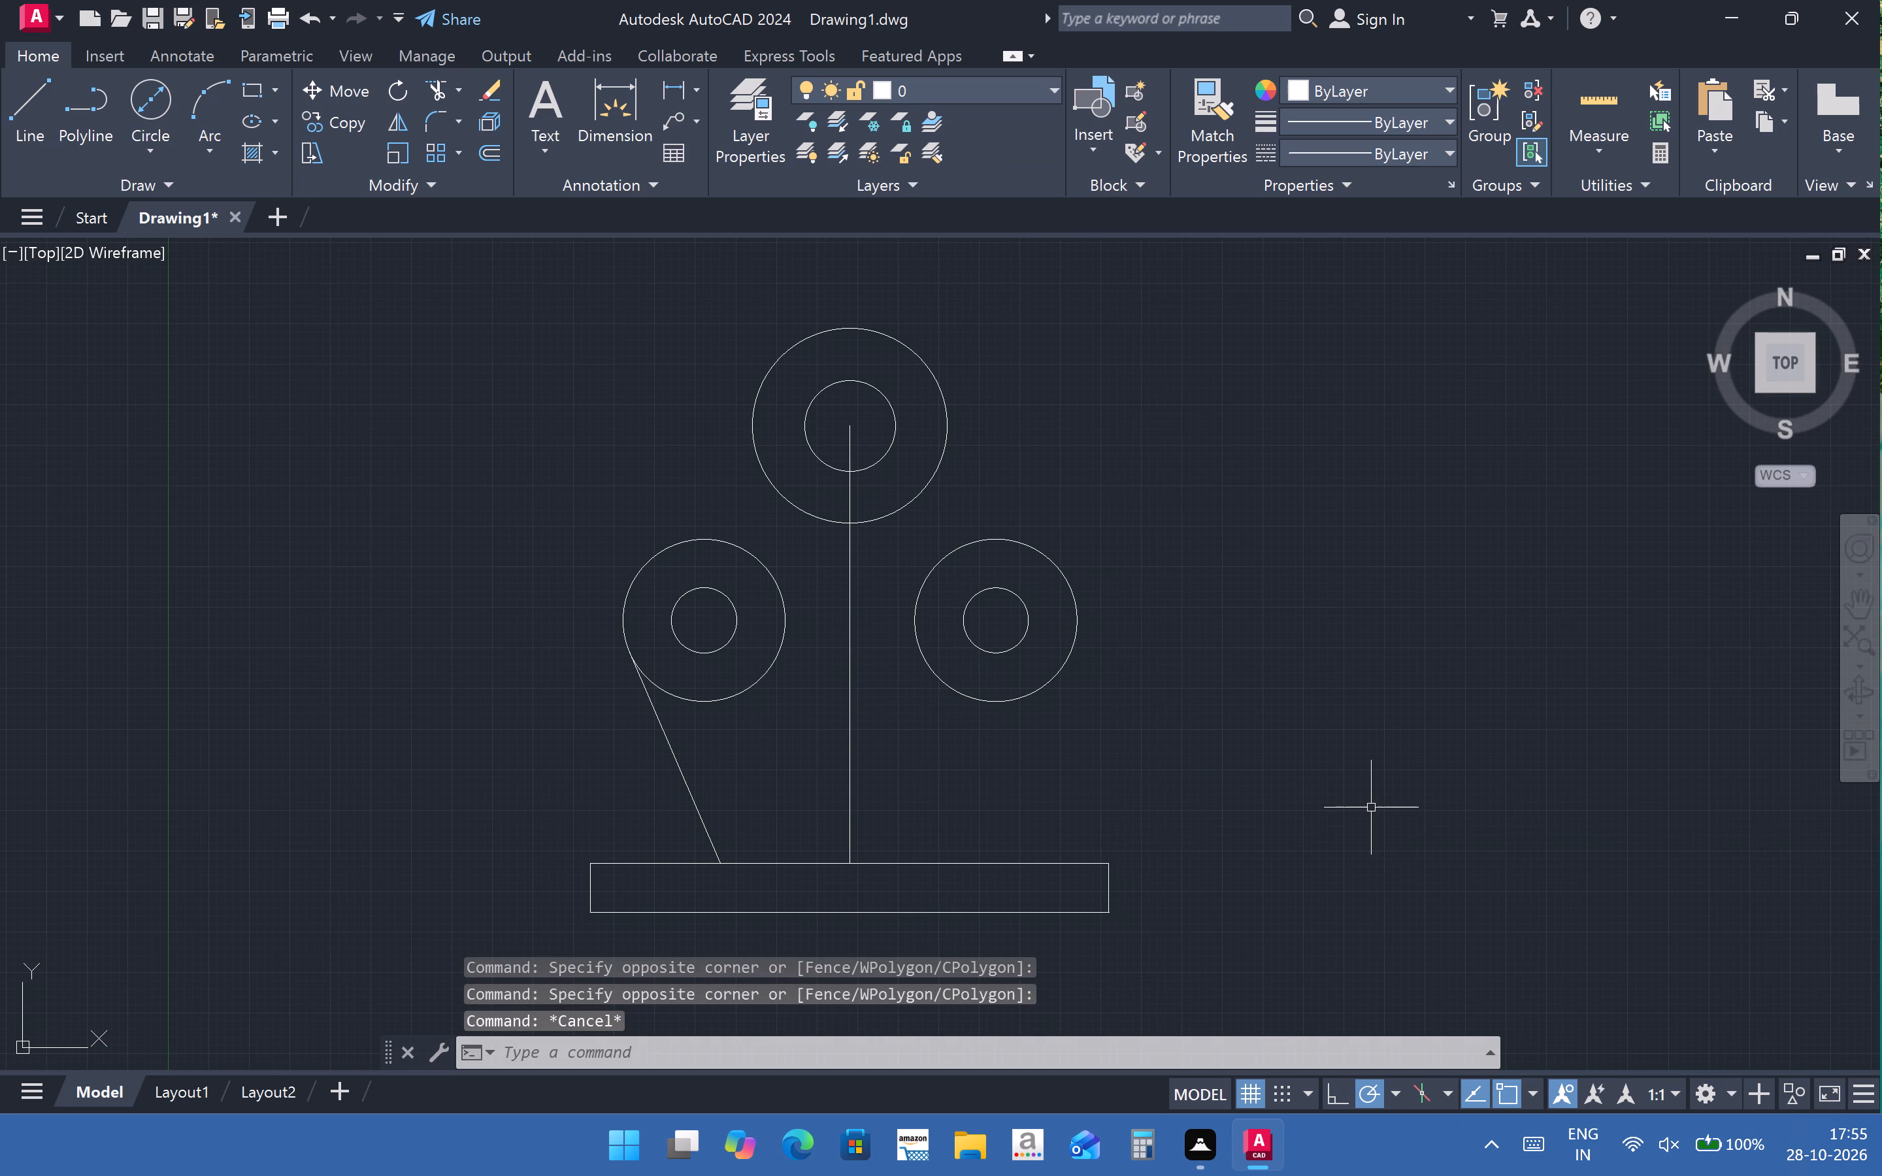
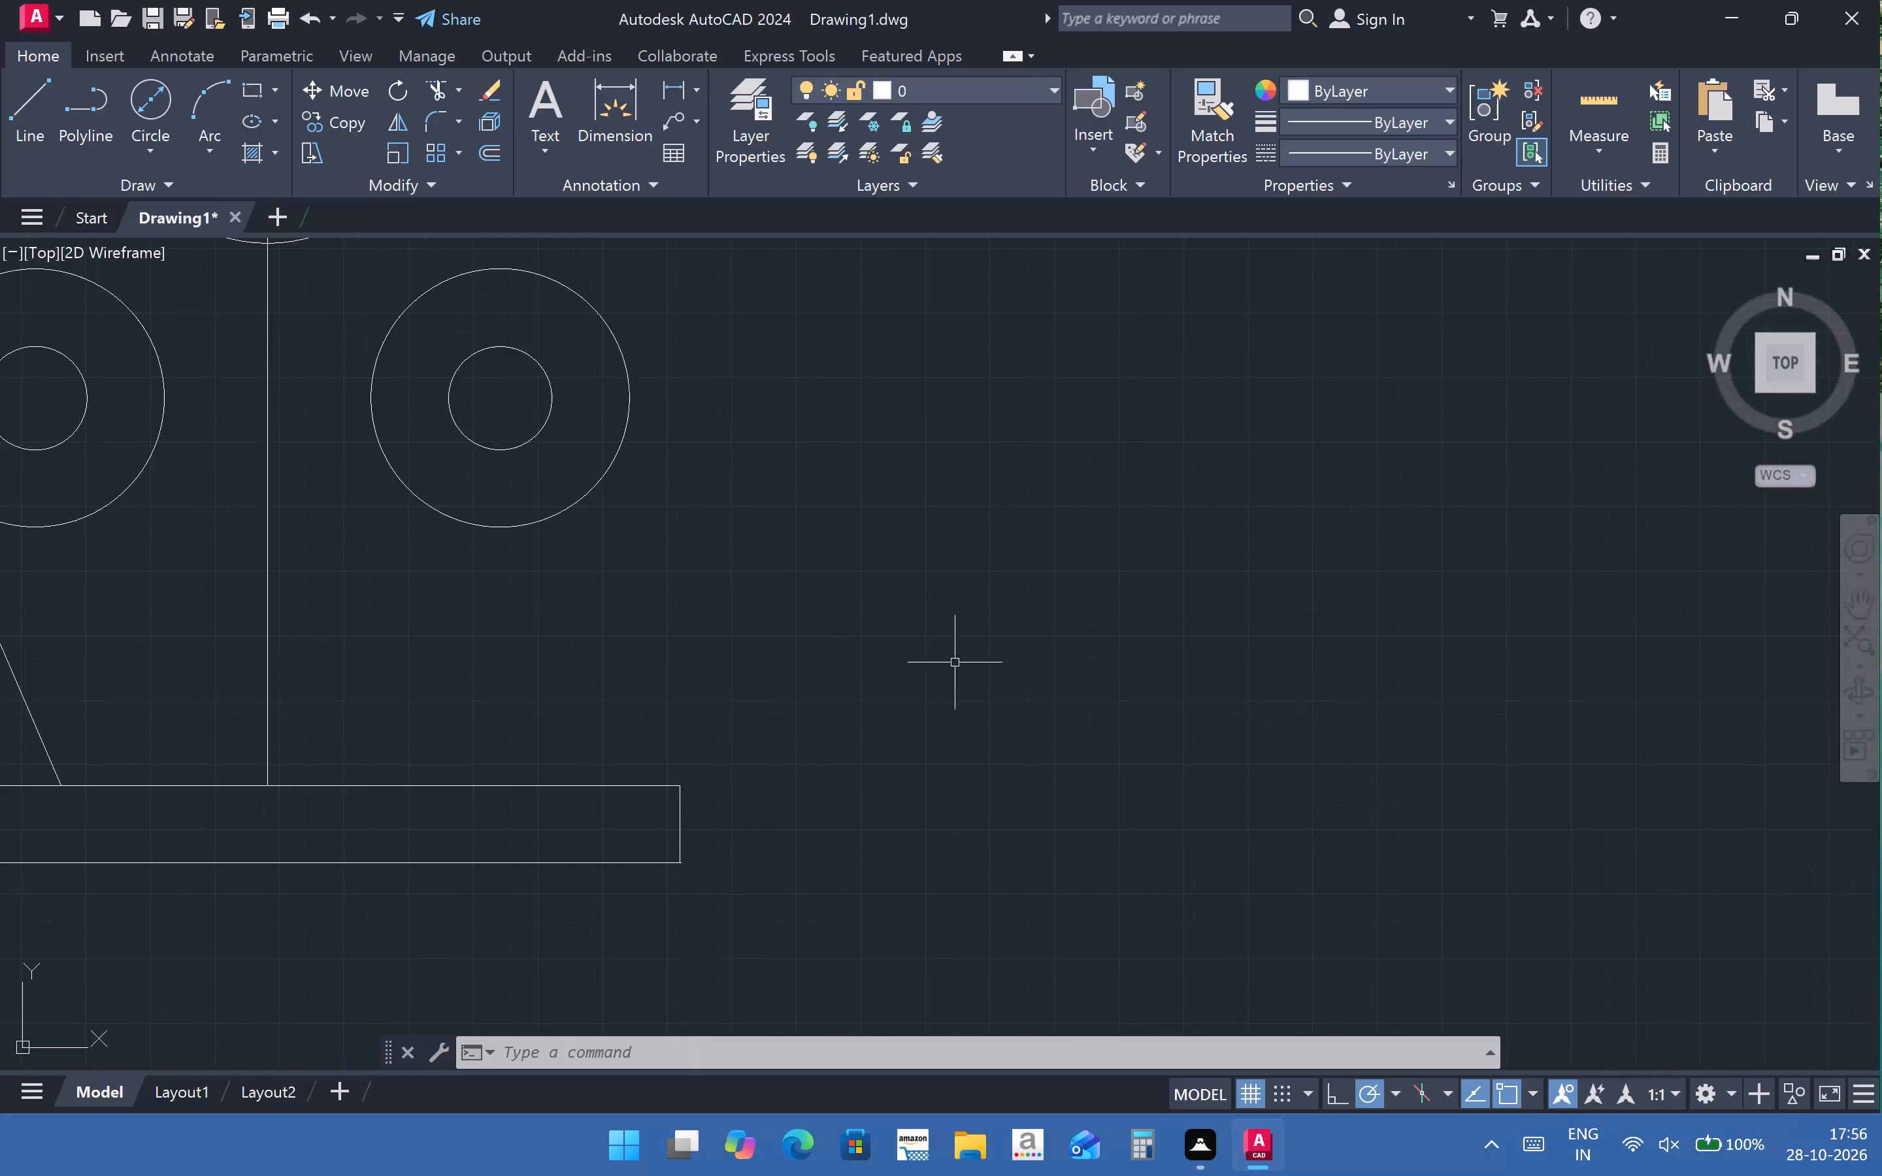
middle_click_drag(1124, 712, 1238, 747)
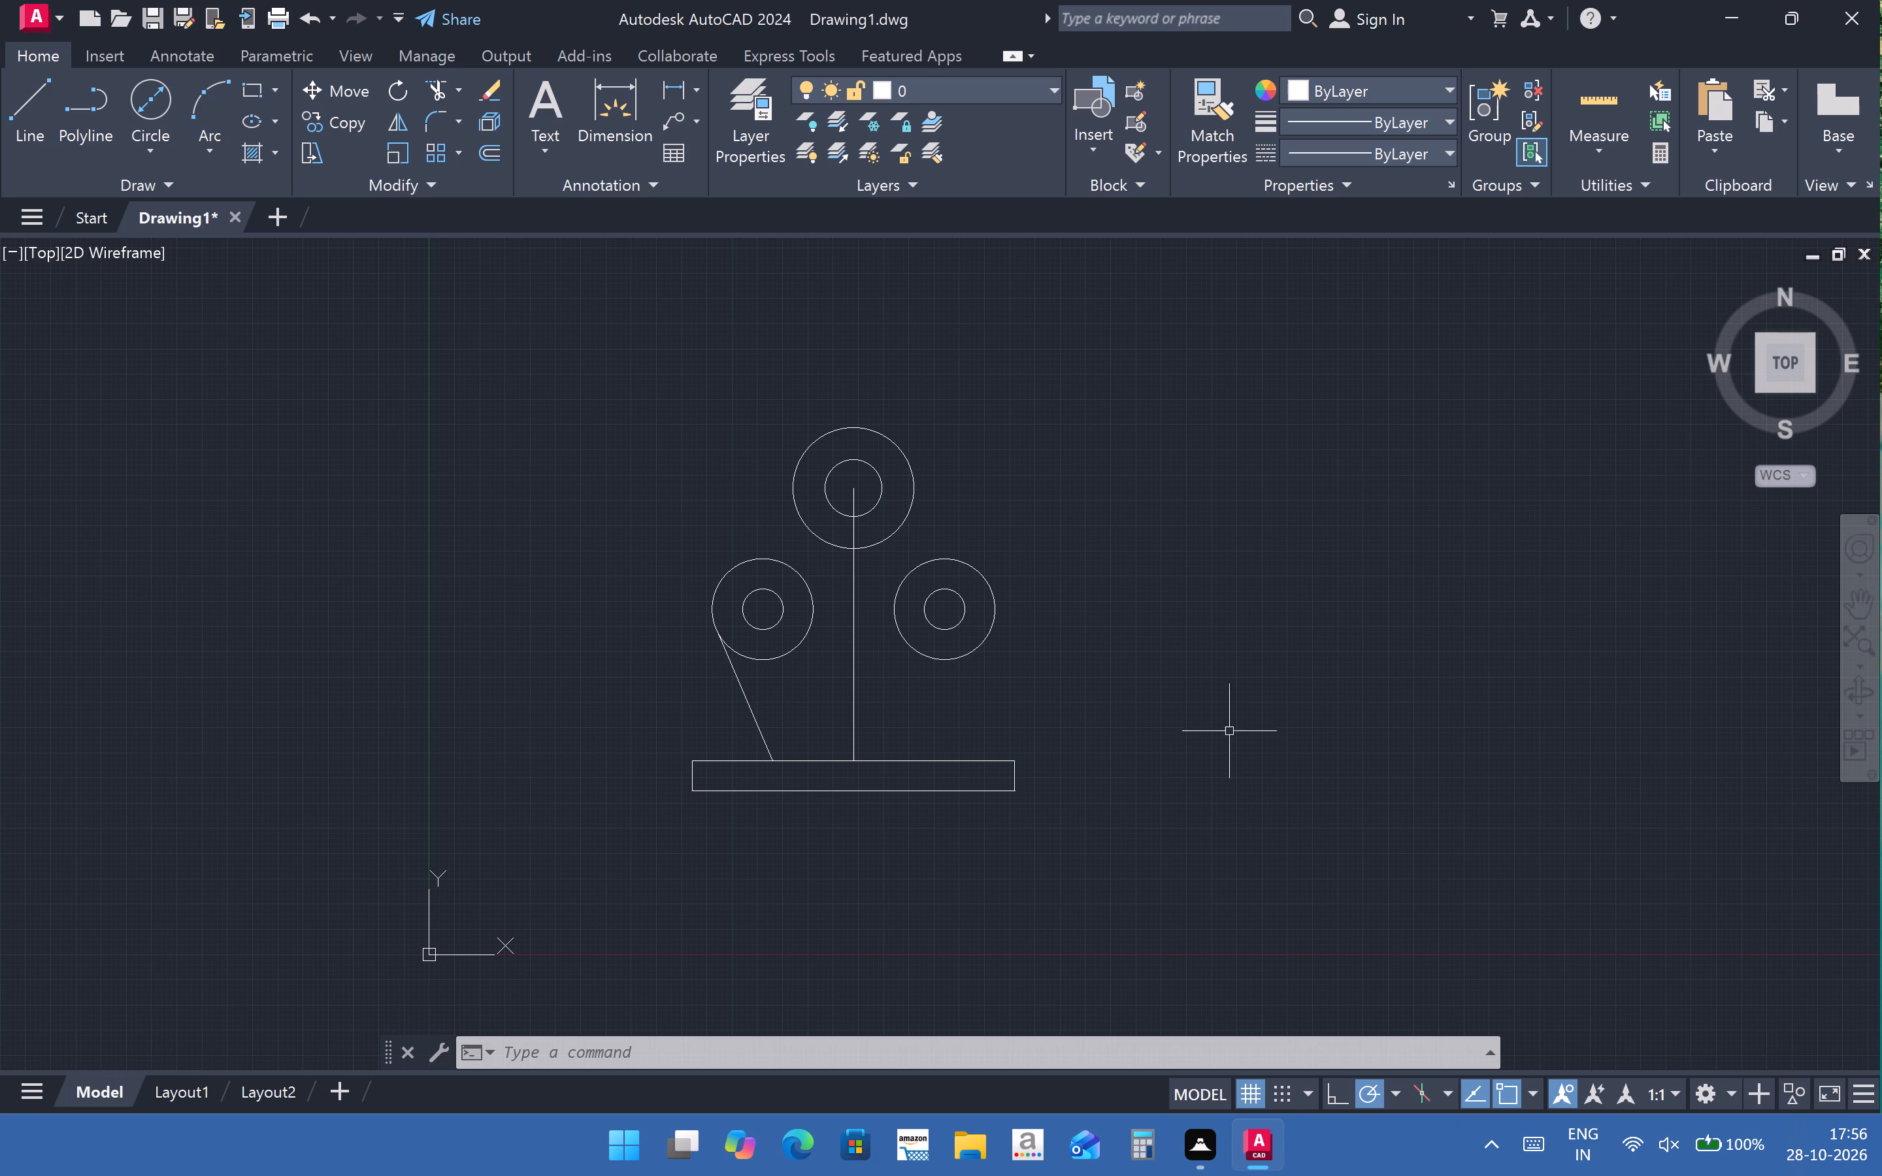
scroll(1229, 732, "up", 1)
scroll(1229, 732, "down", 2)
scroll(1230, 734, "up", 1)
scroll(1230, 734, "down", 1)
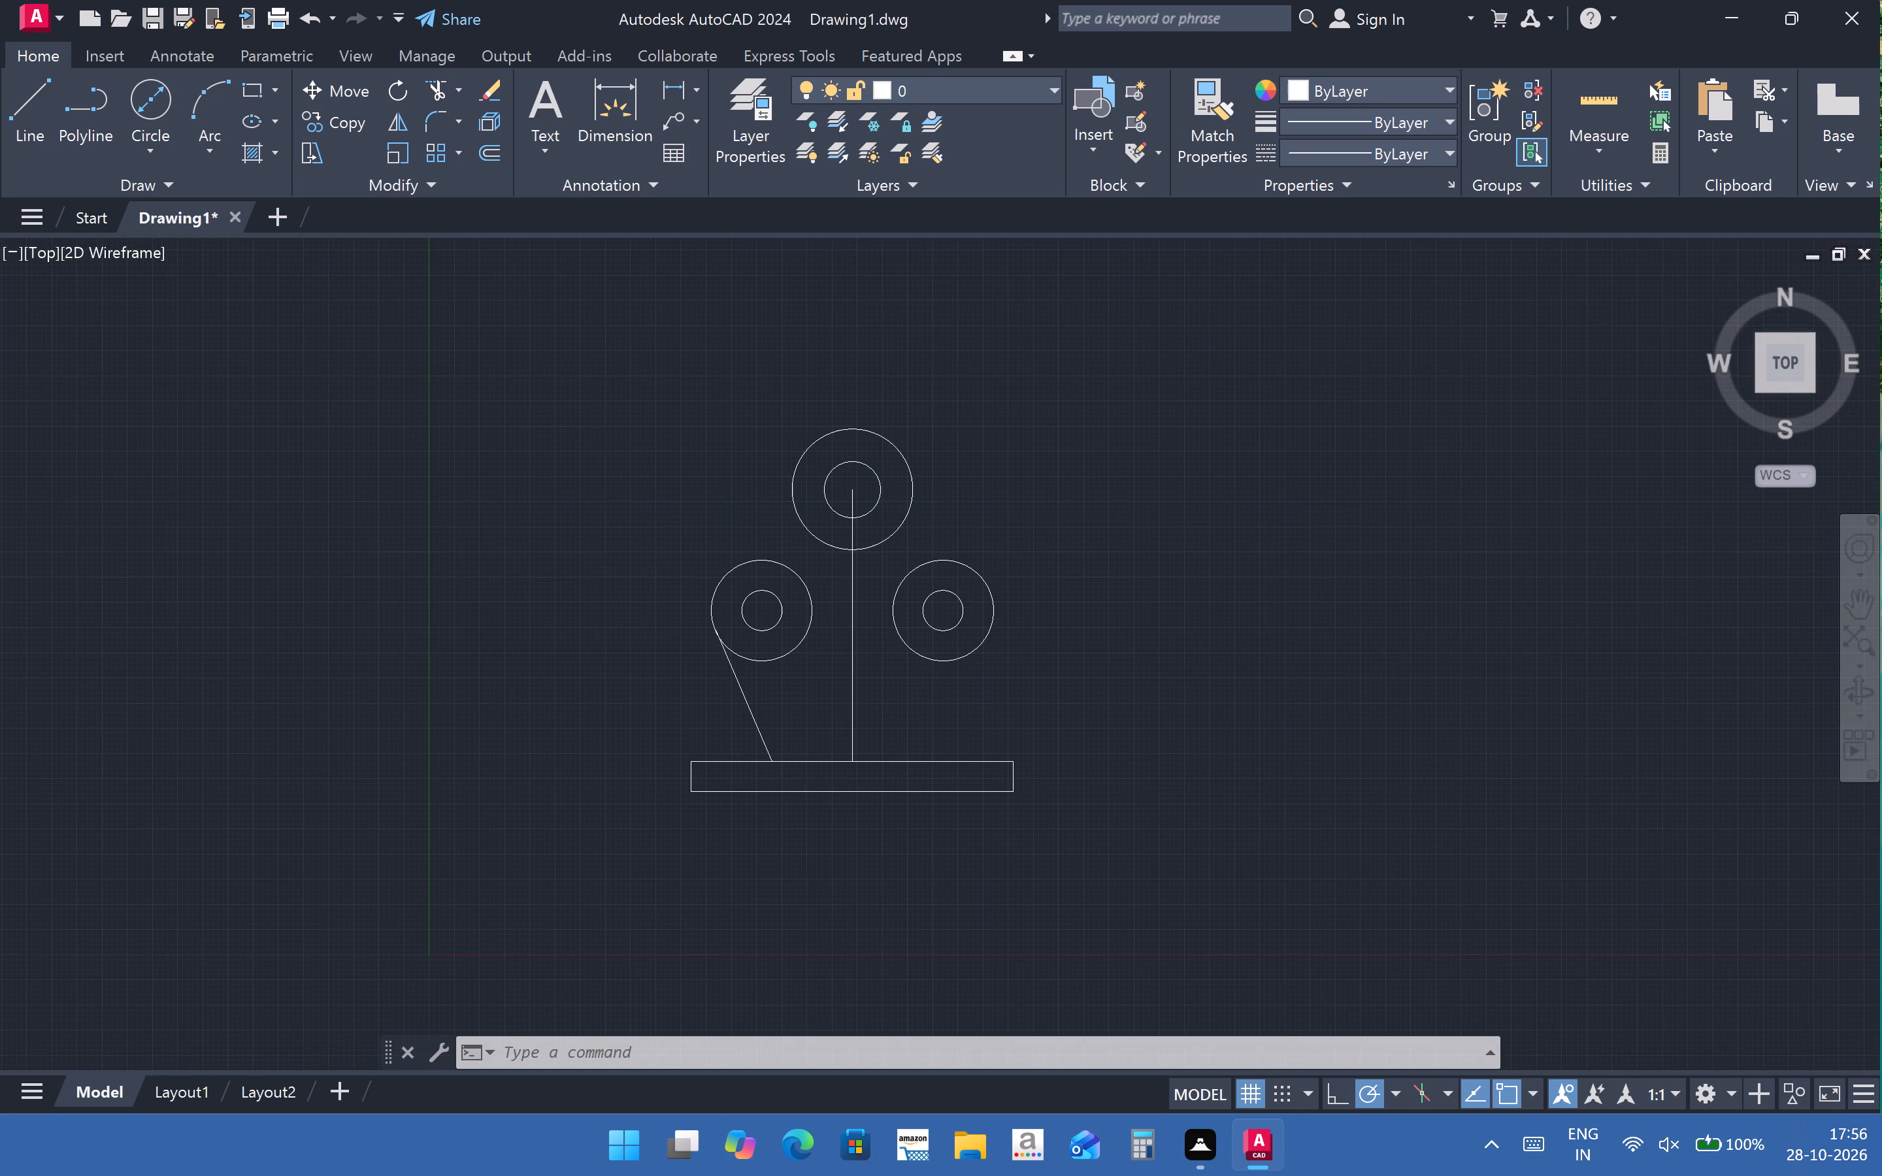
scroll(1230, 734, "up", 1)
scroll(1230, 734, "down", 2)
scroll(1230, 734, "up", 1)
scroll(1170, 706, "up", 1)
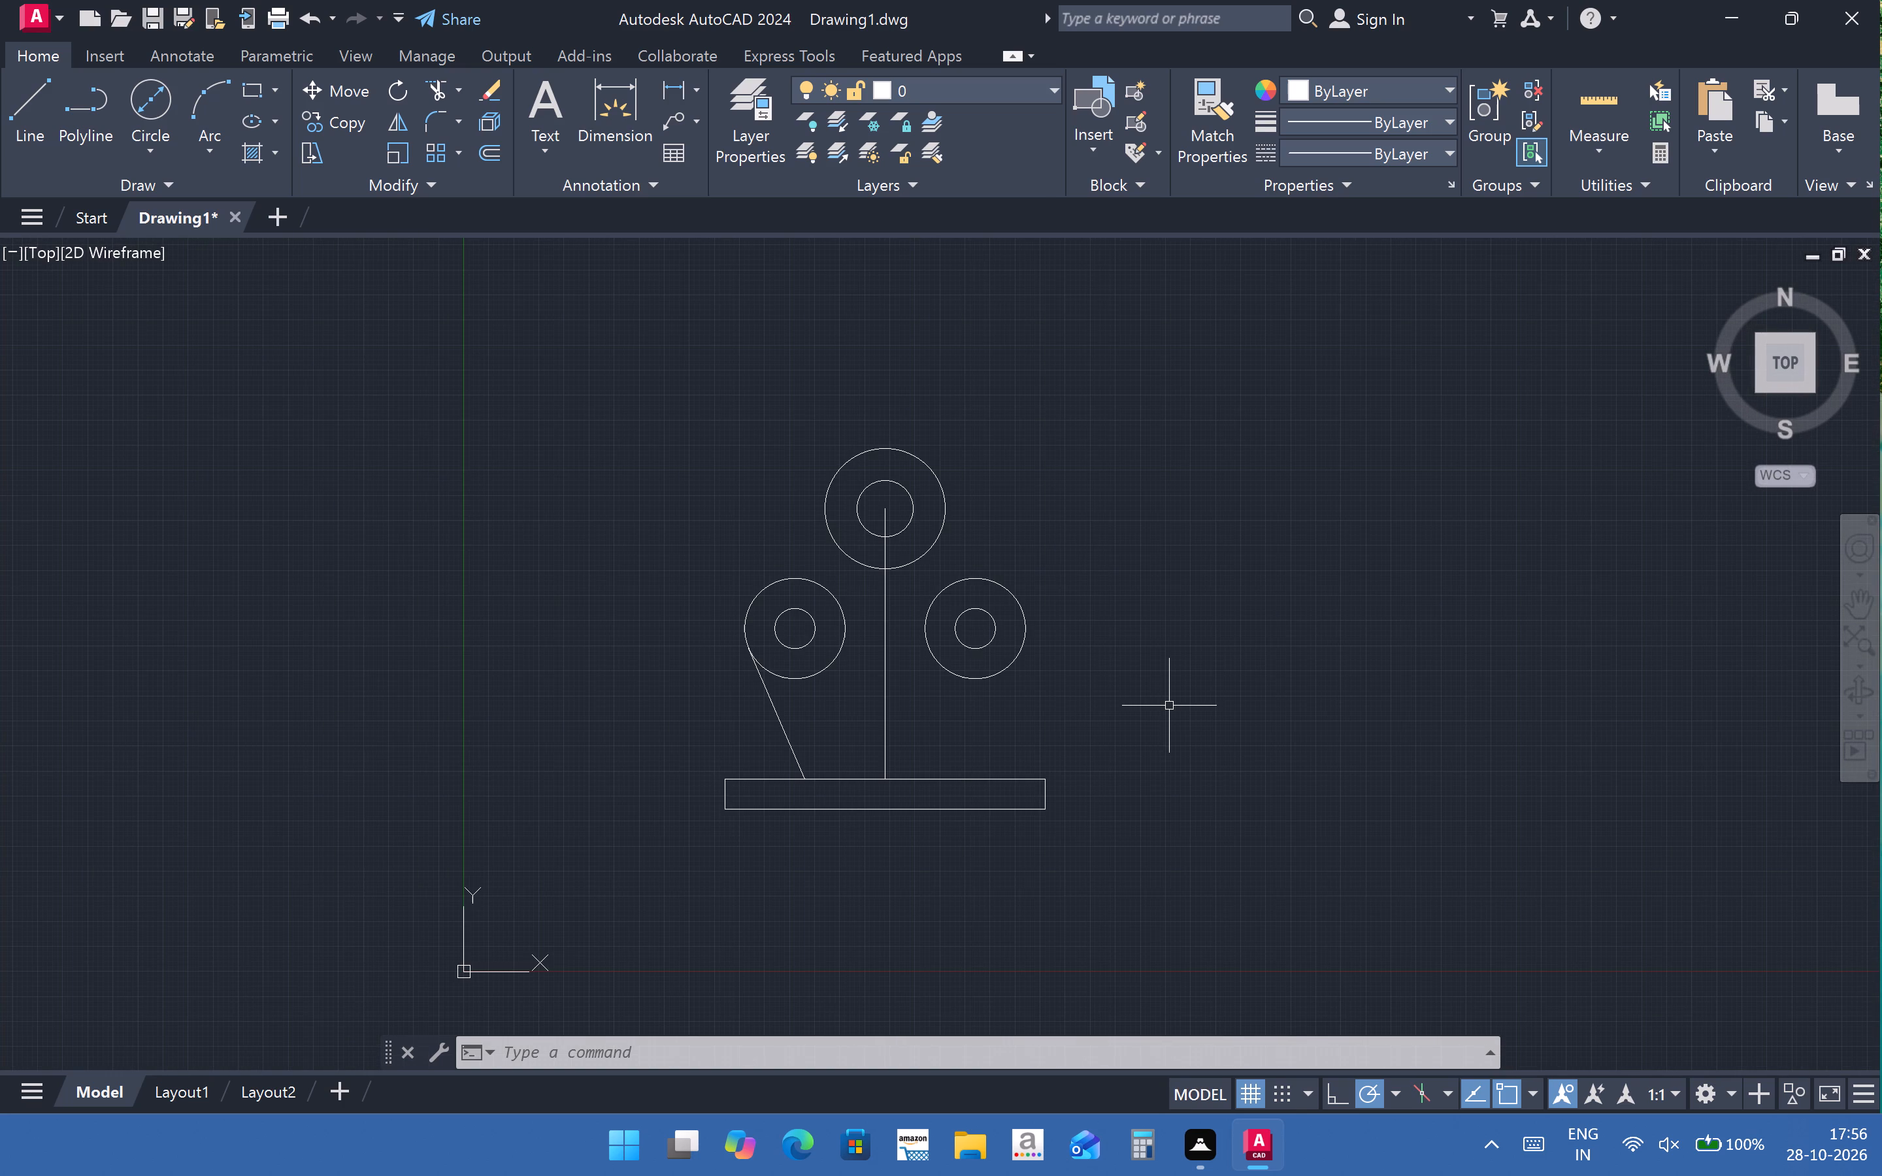
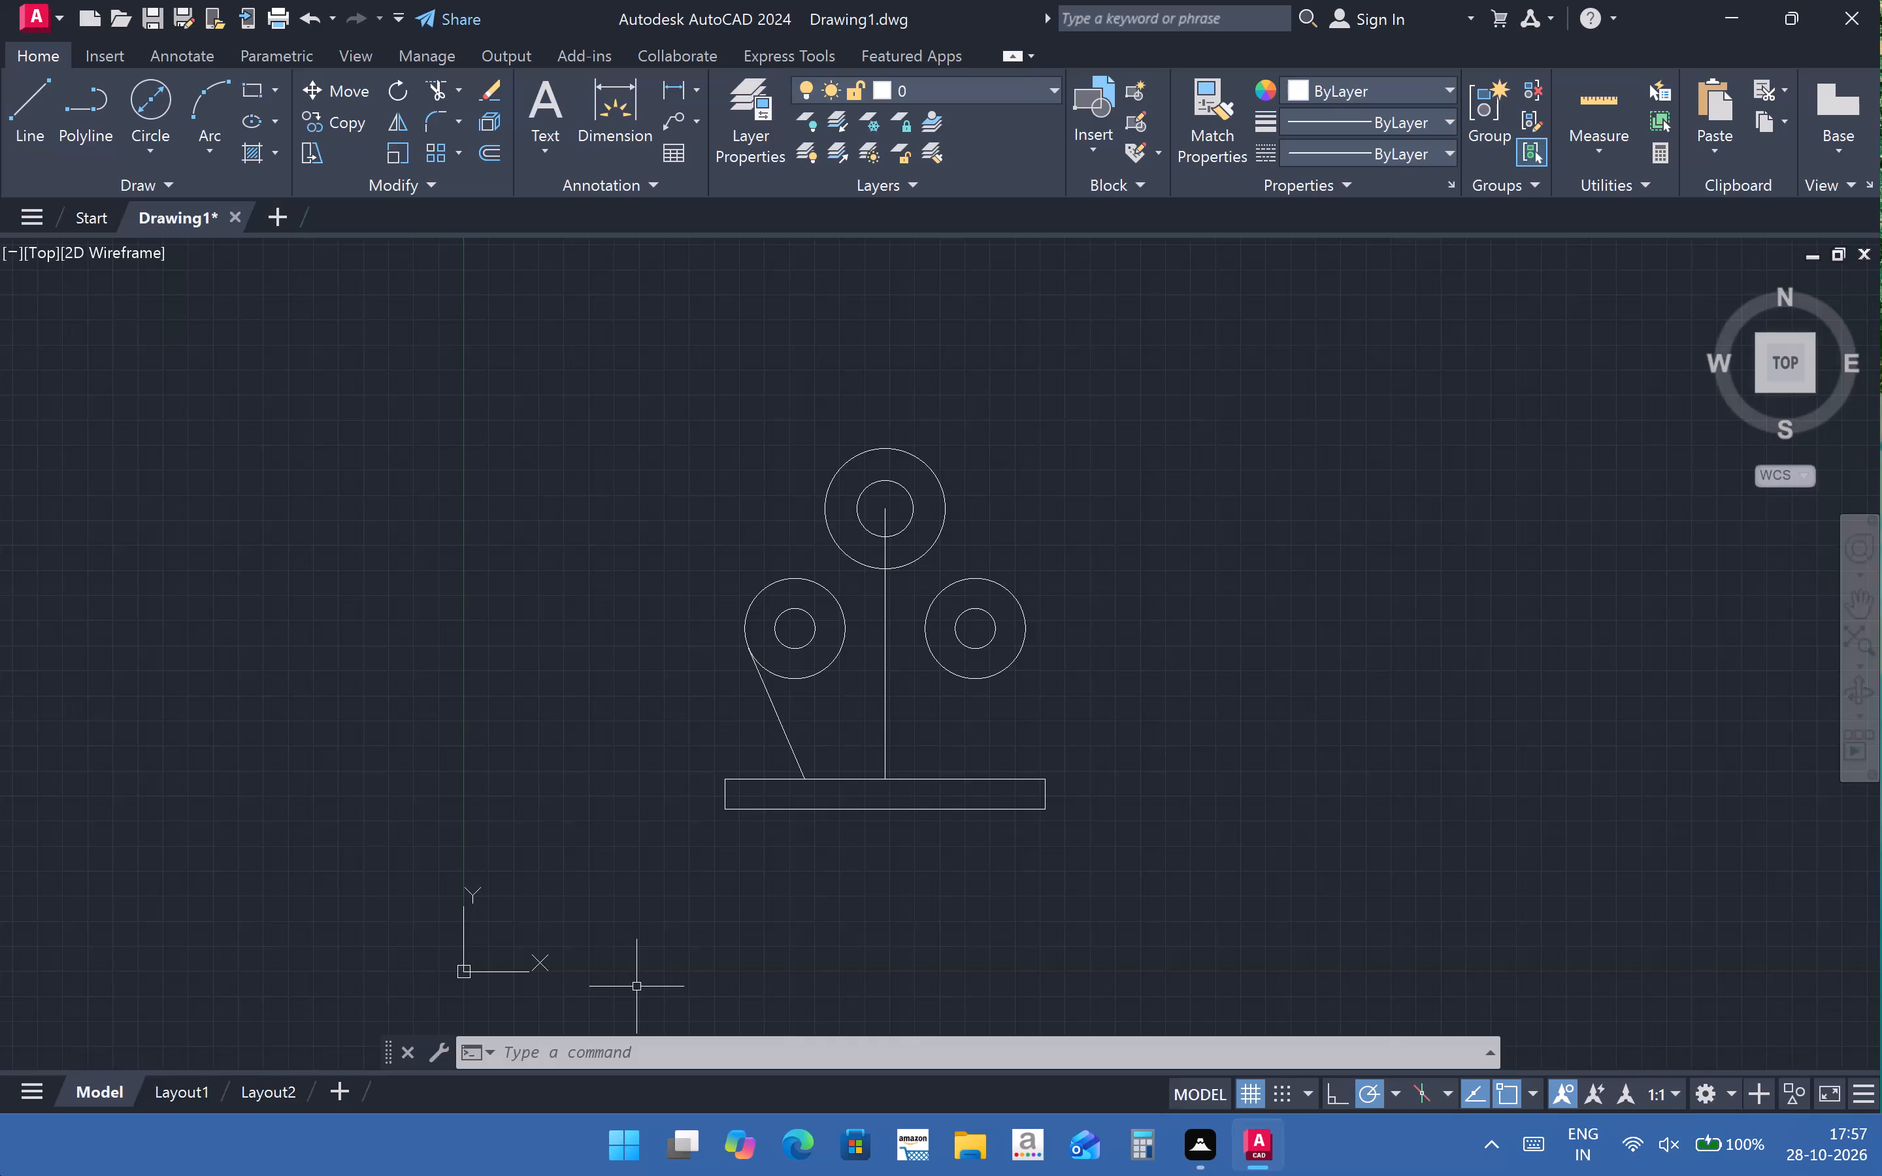
Mirror the left slanted tangent line about the vertical centre line, keeping the source line.
scroll(782, 774, "up", 1)
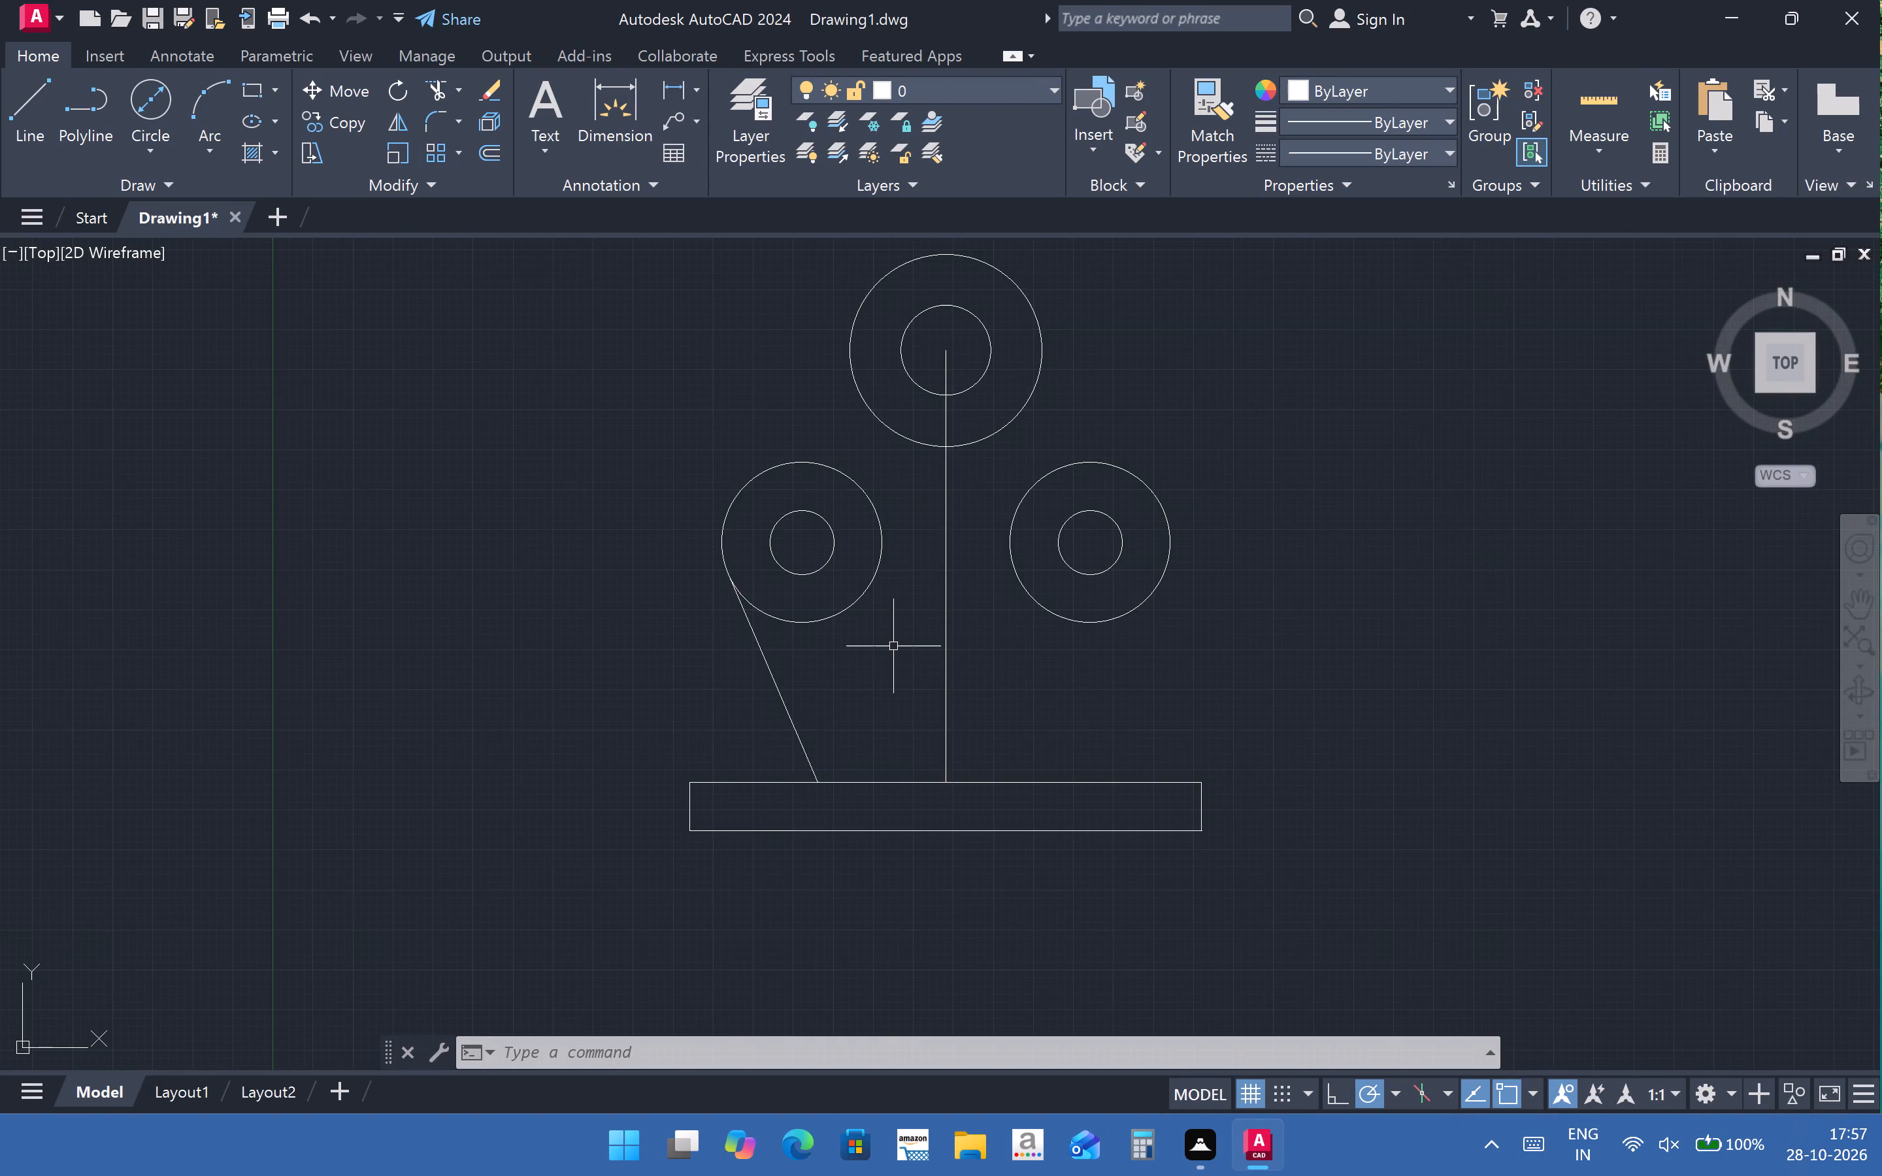
scroll(893, 646, "down", 1)
scroll(897, 647, "up", 1)
middle_click_drag(902, 644, 874, 749)
scroll(874, 749, "up", 1)
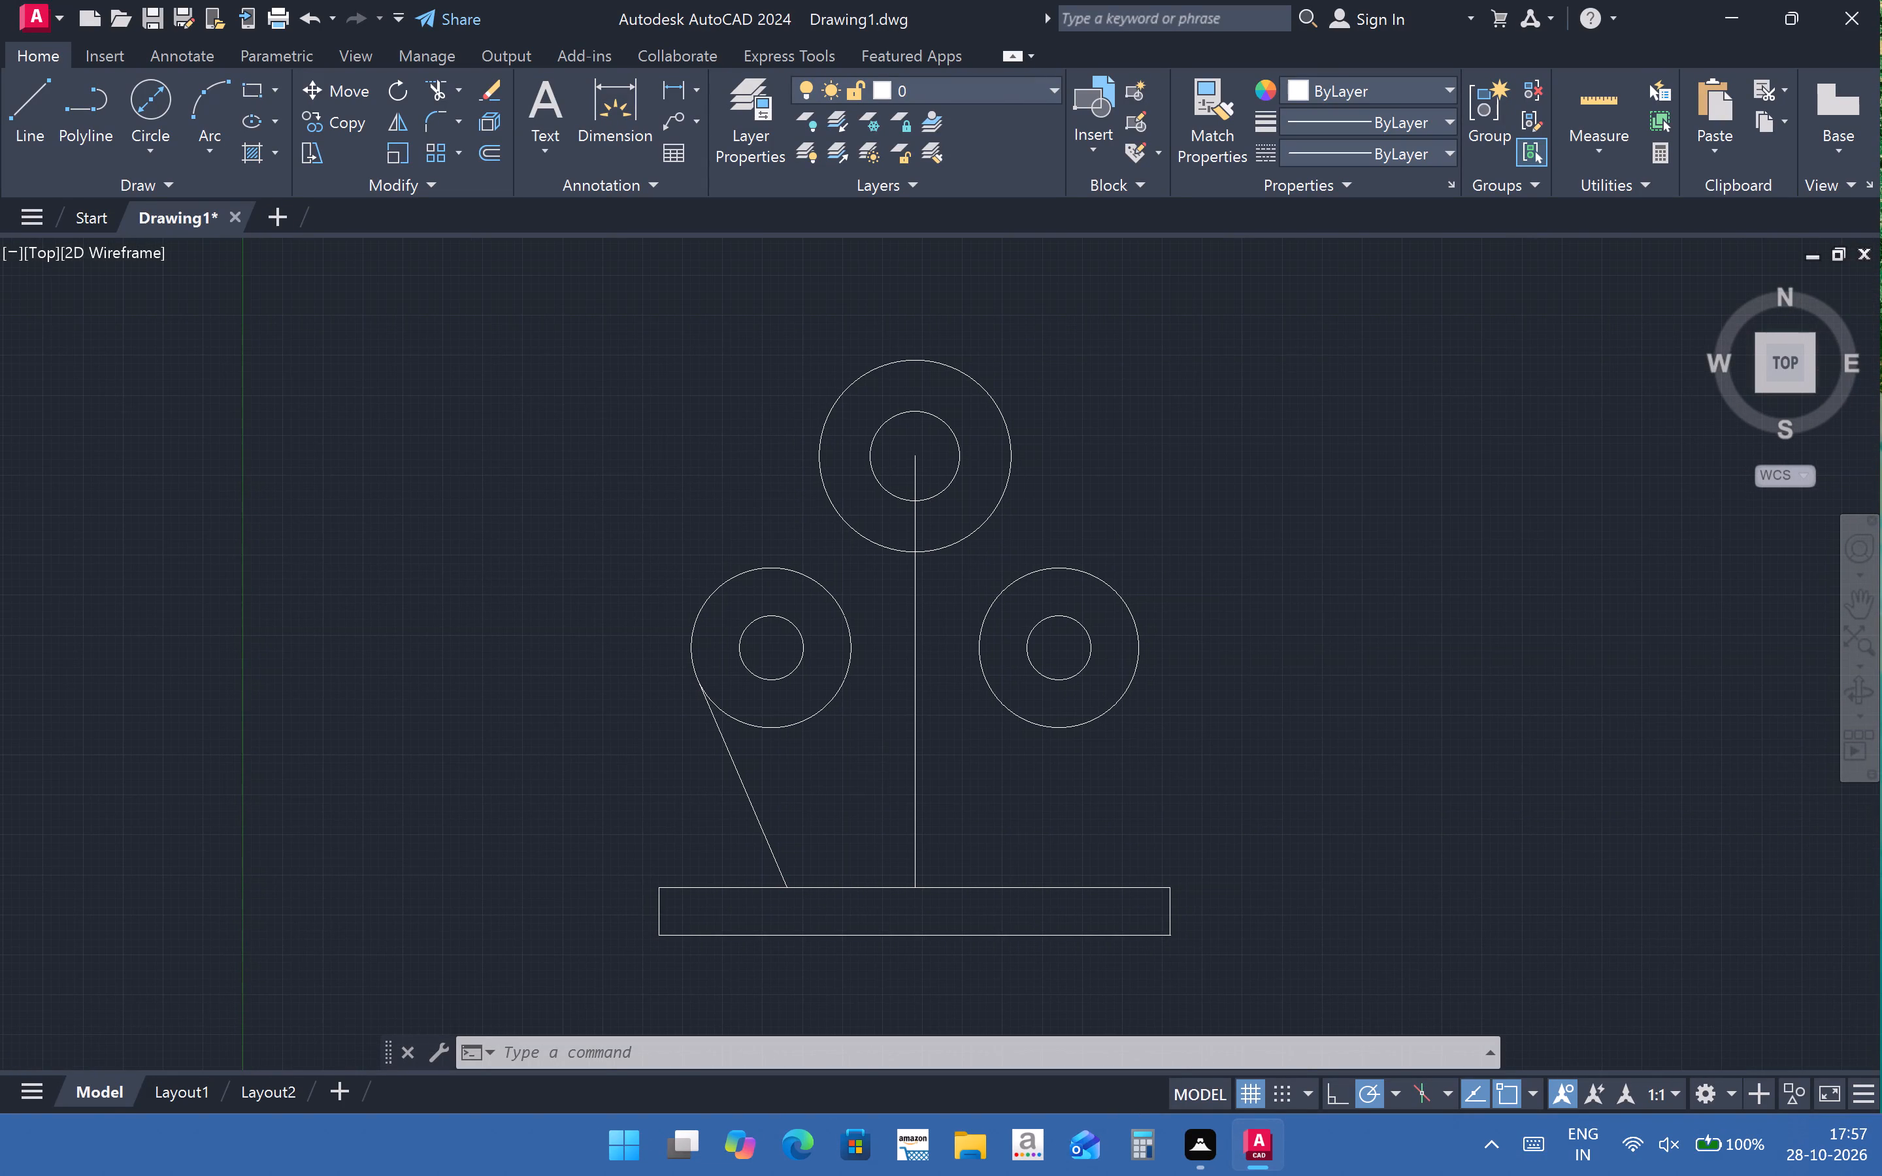
scroll(874, 749, "down", 1)
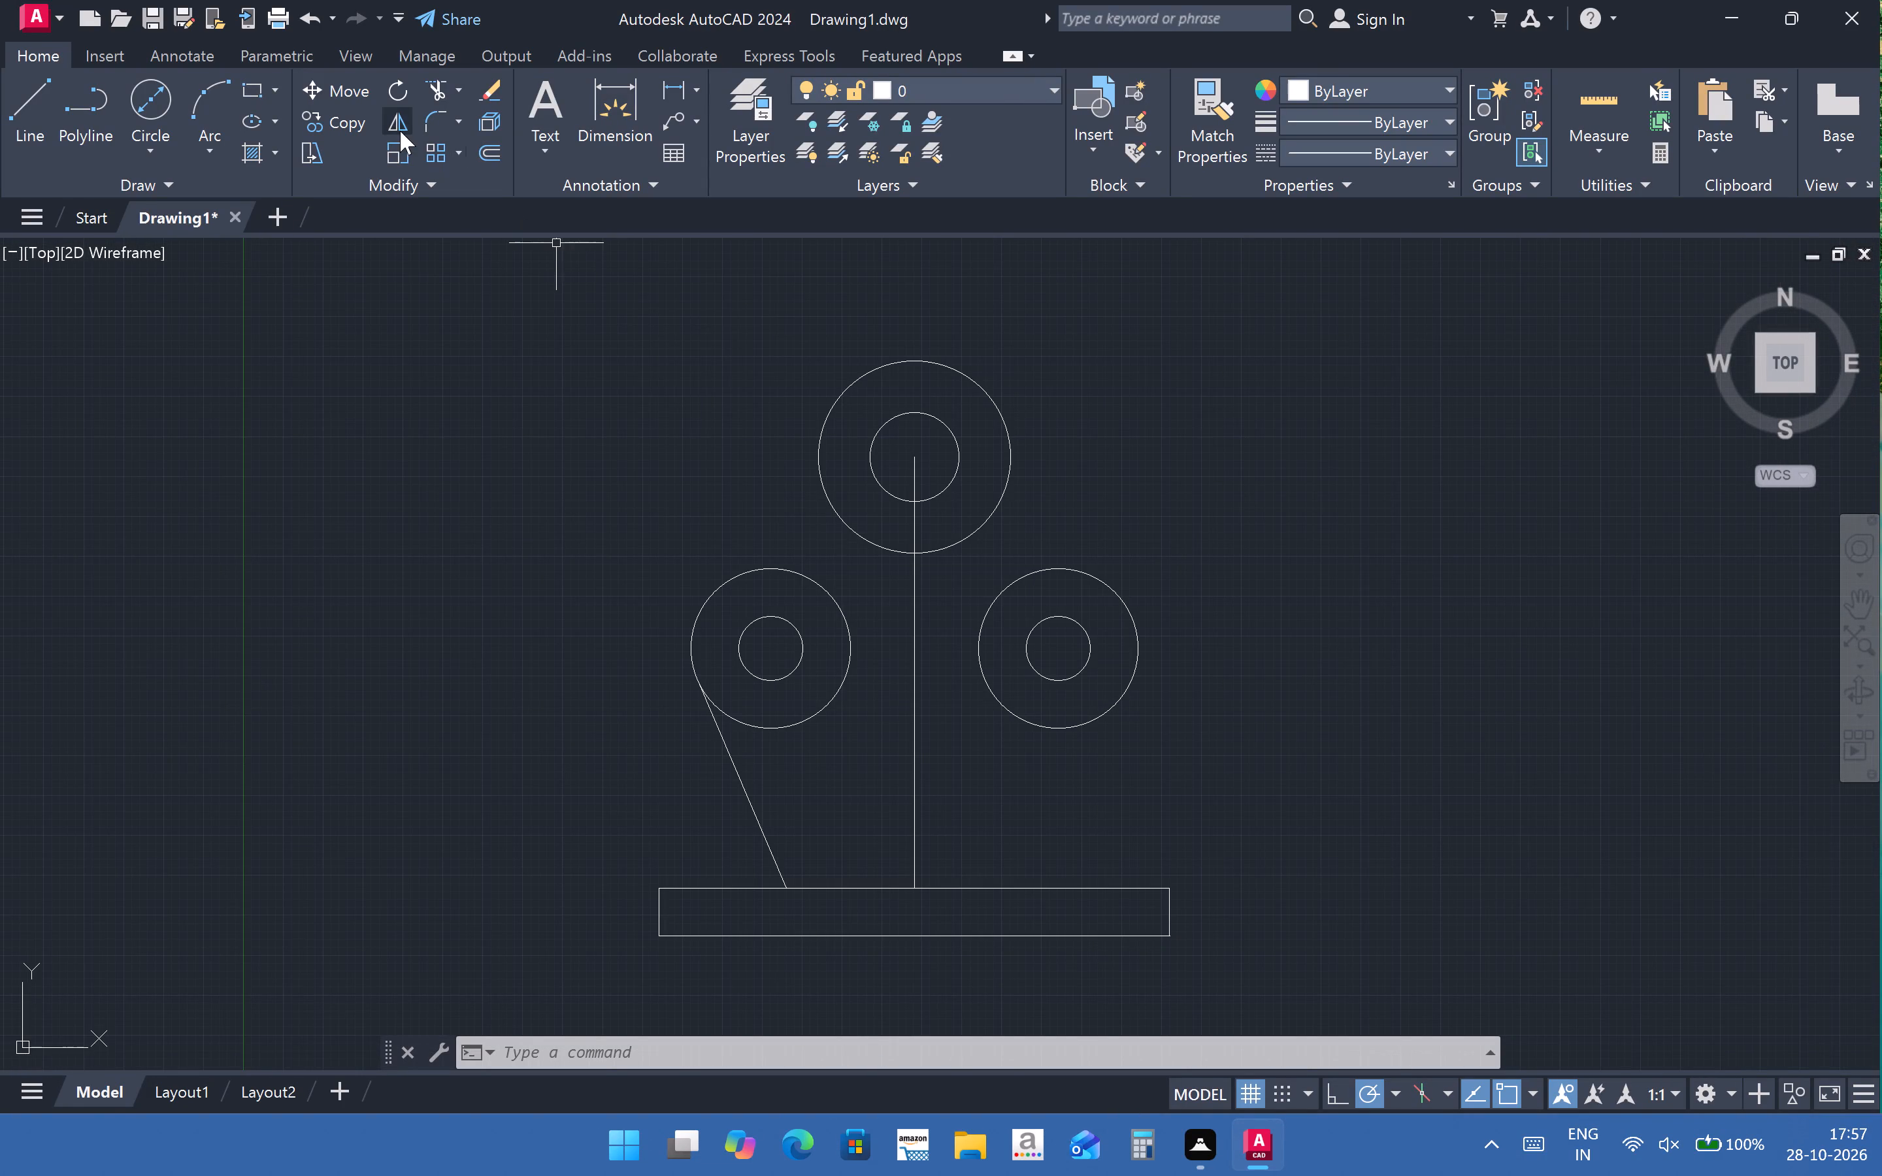
left_click(399, 130)
left_click(743, 779)
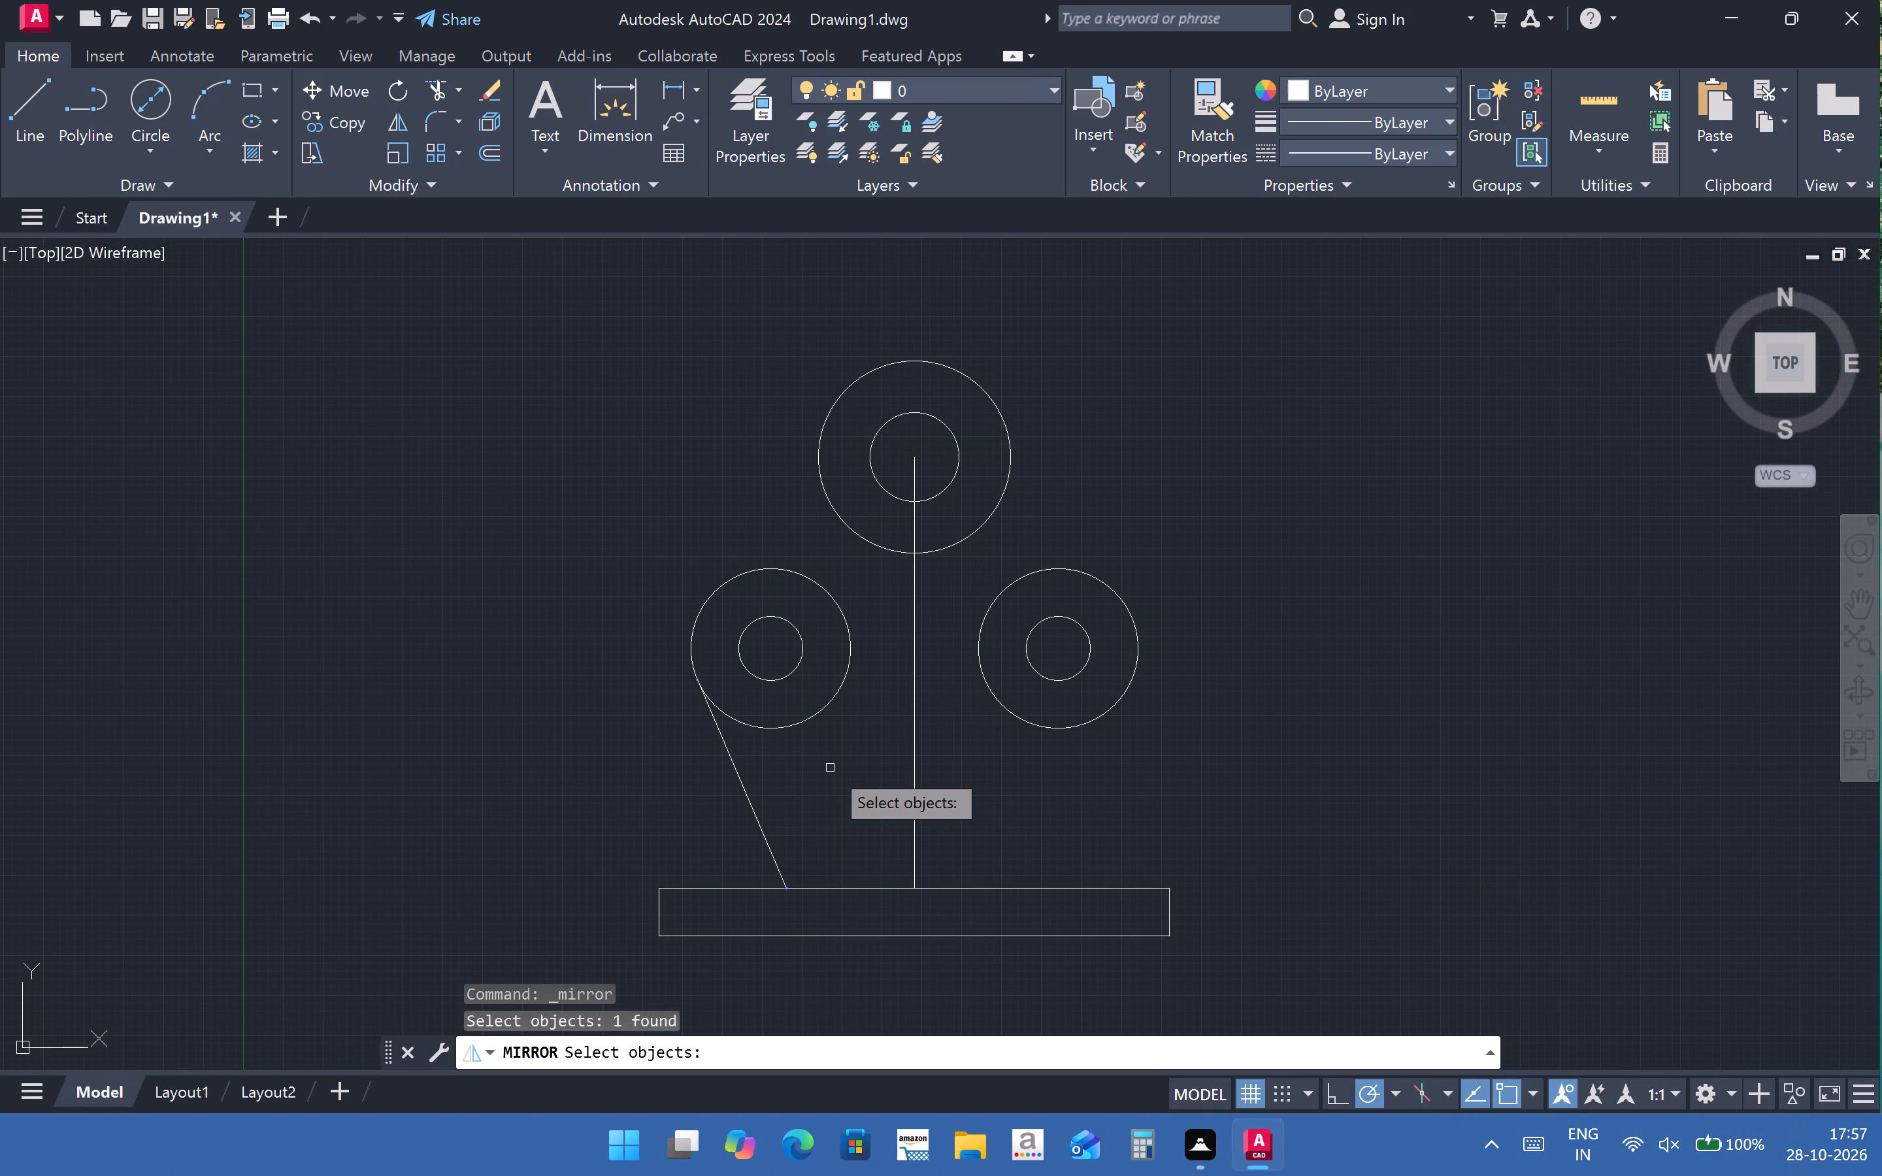
key("Return")
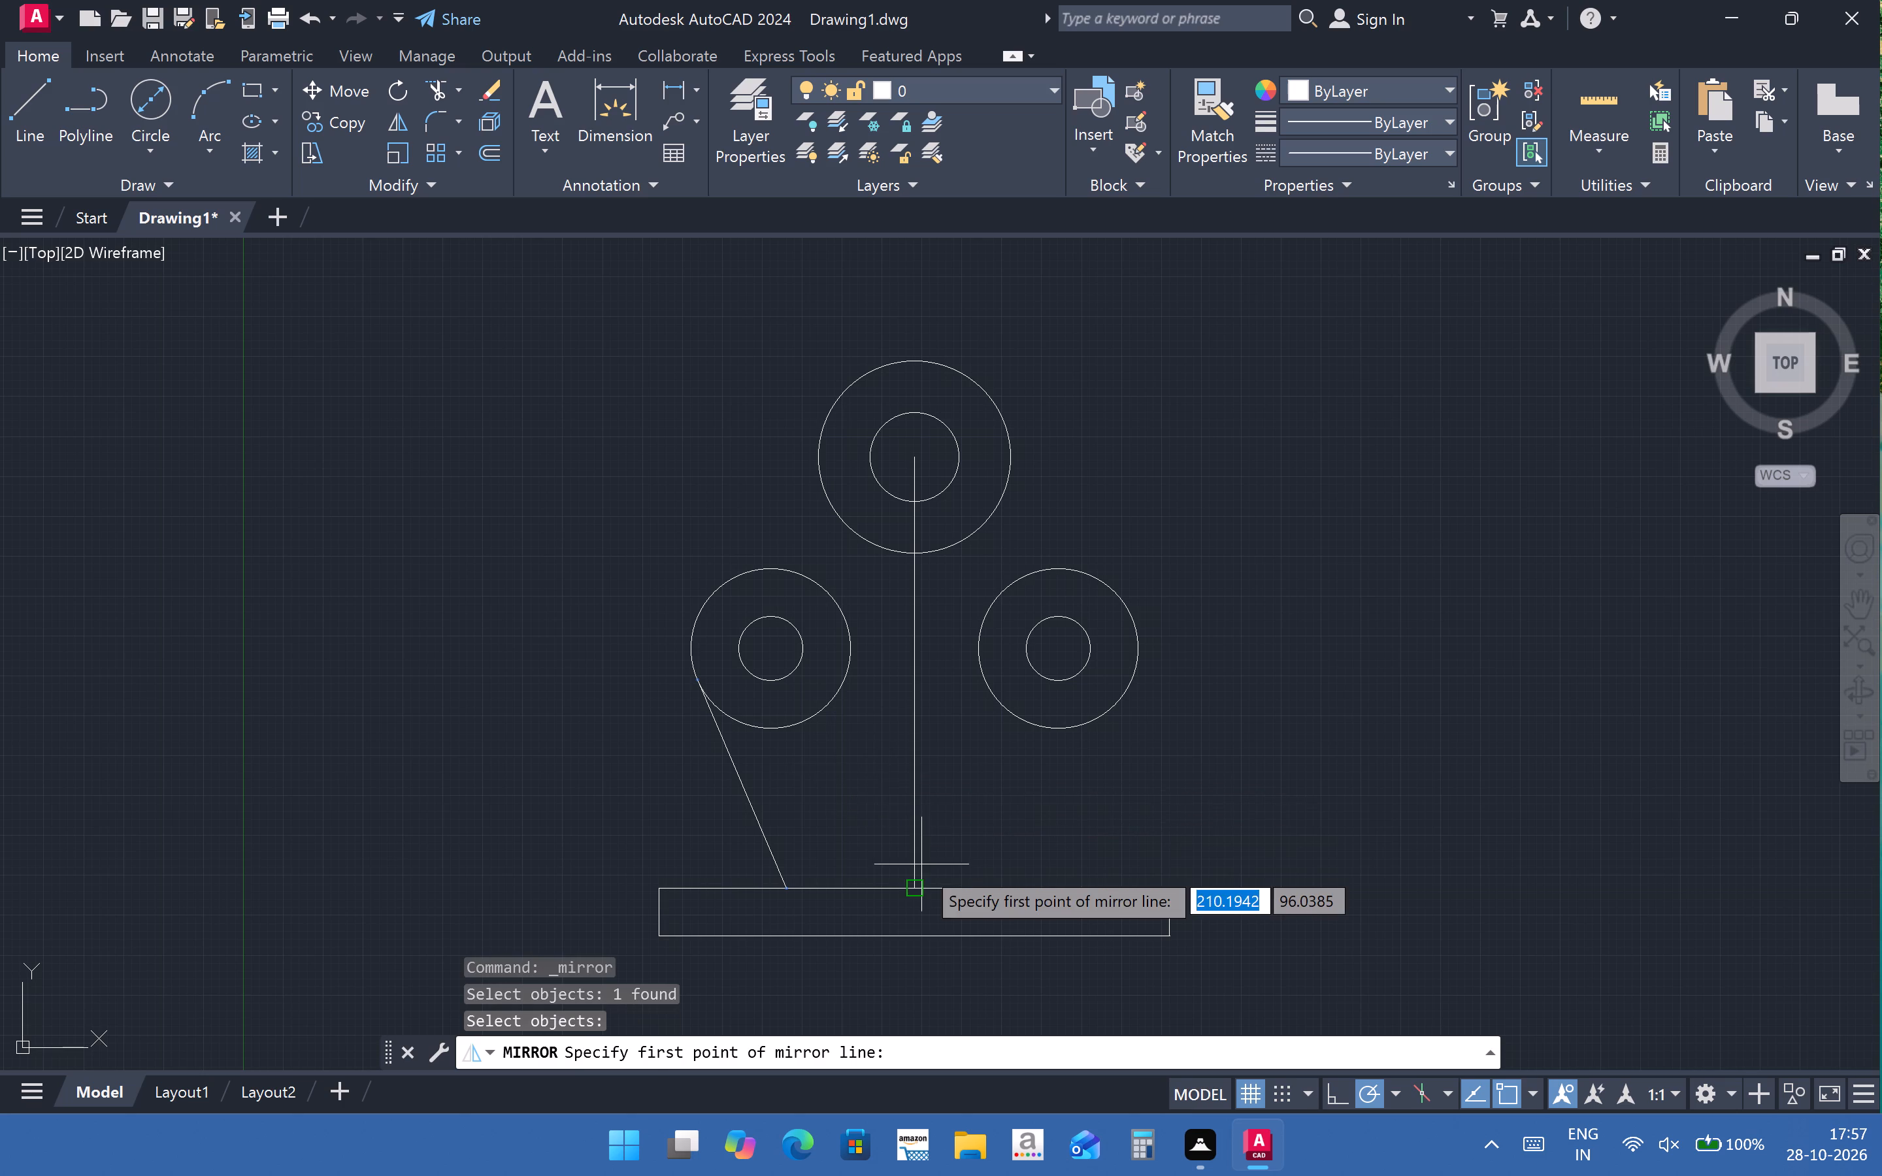
left_click(914, 885)
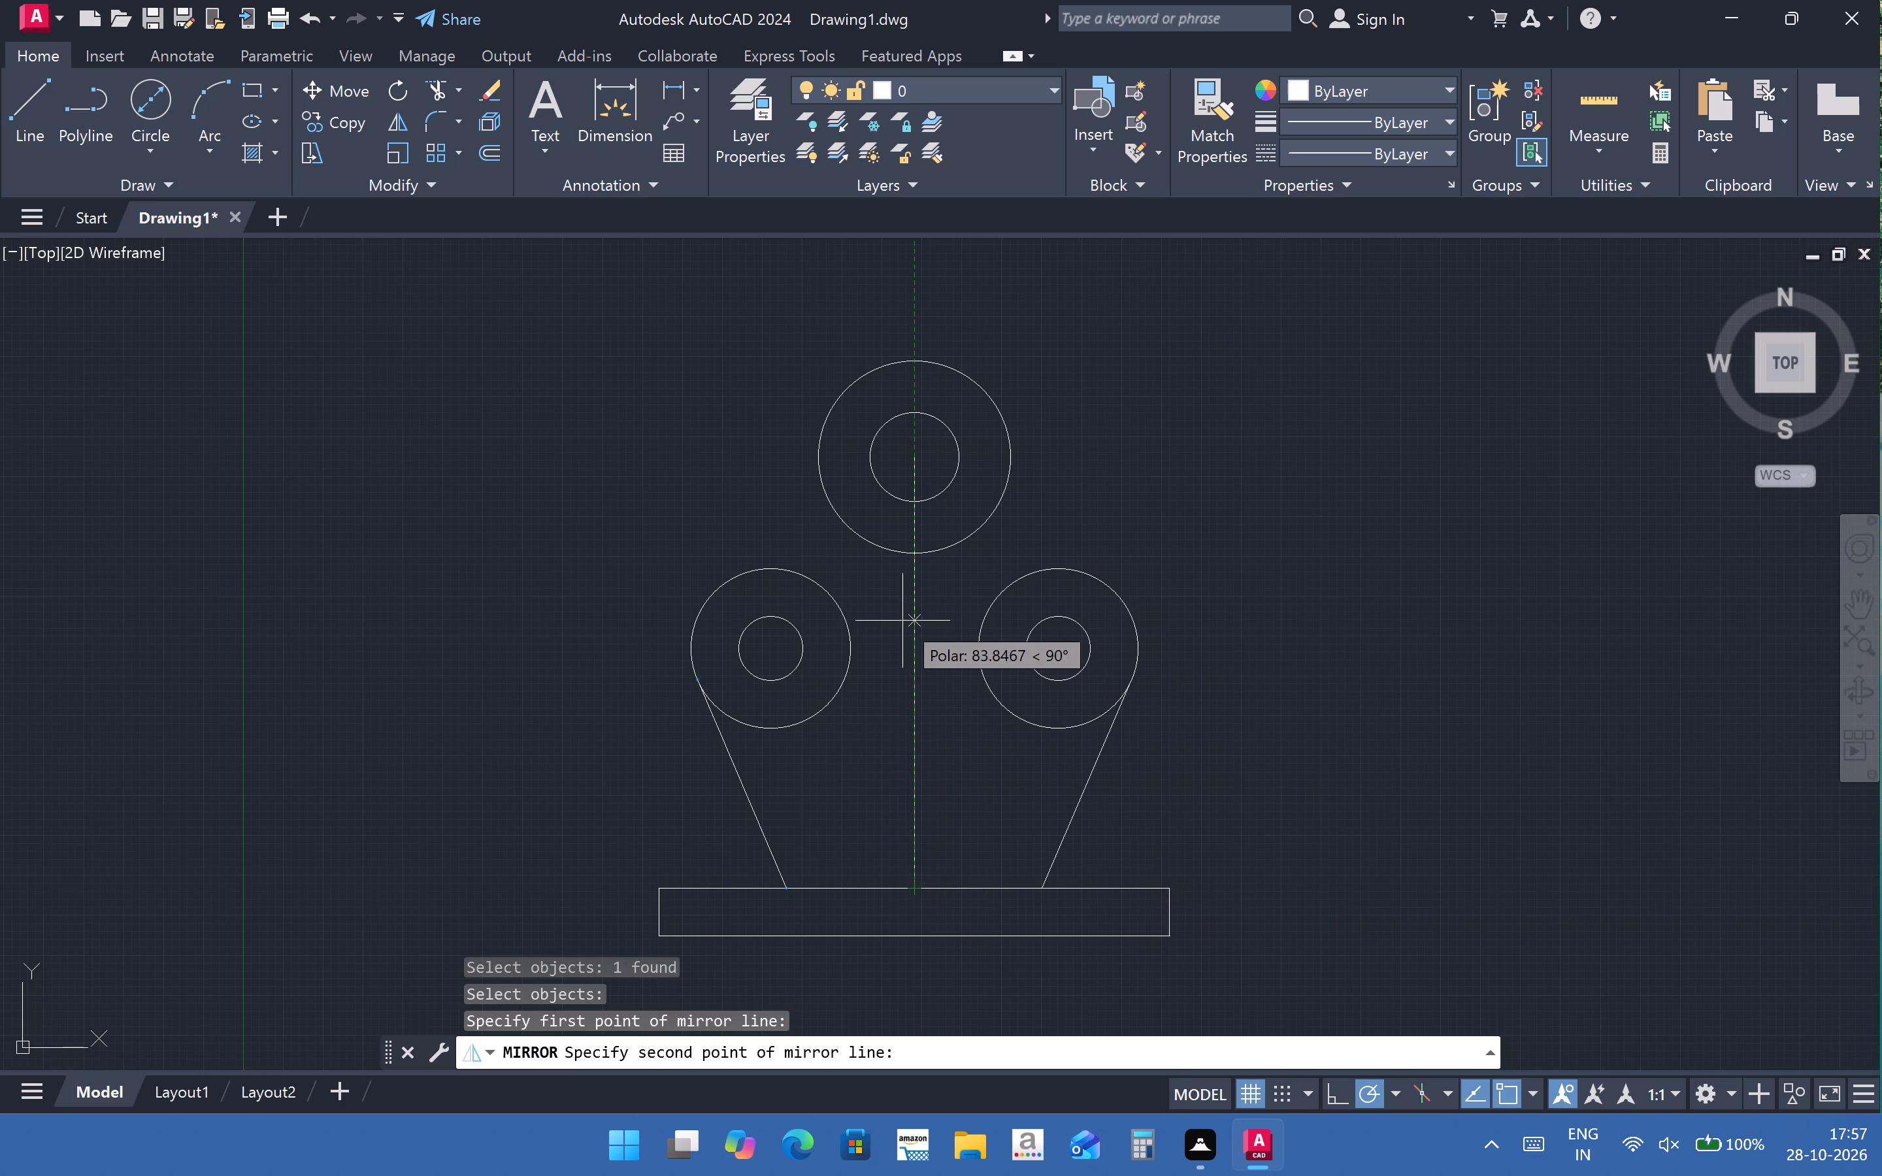
left_click(916, 622)
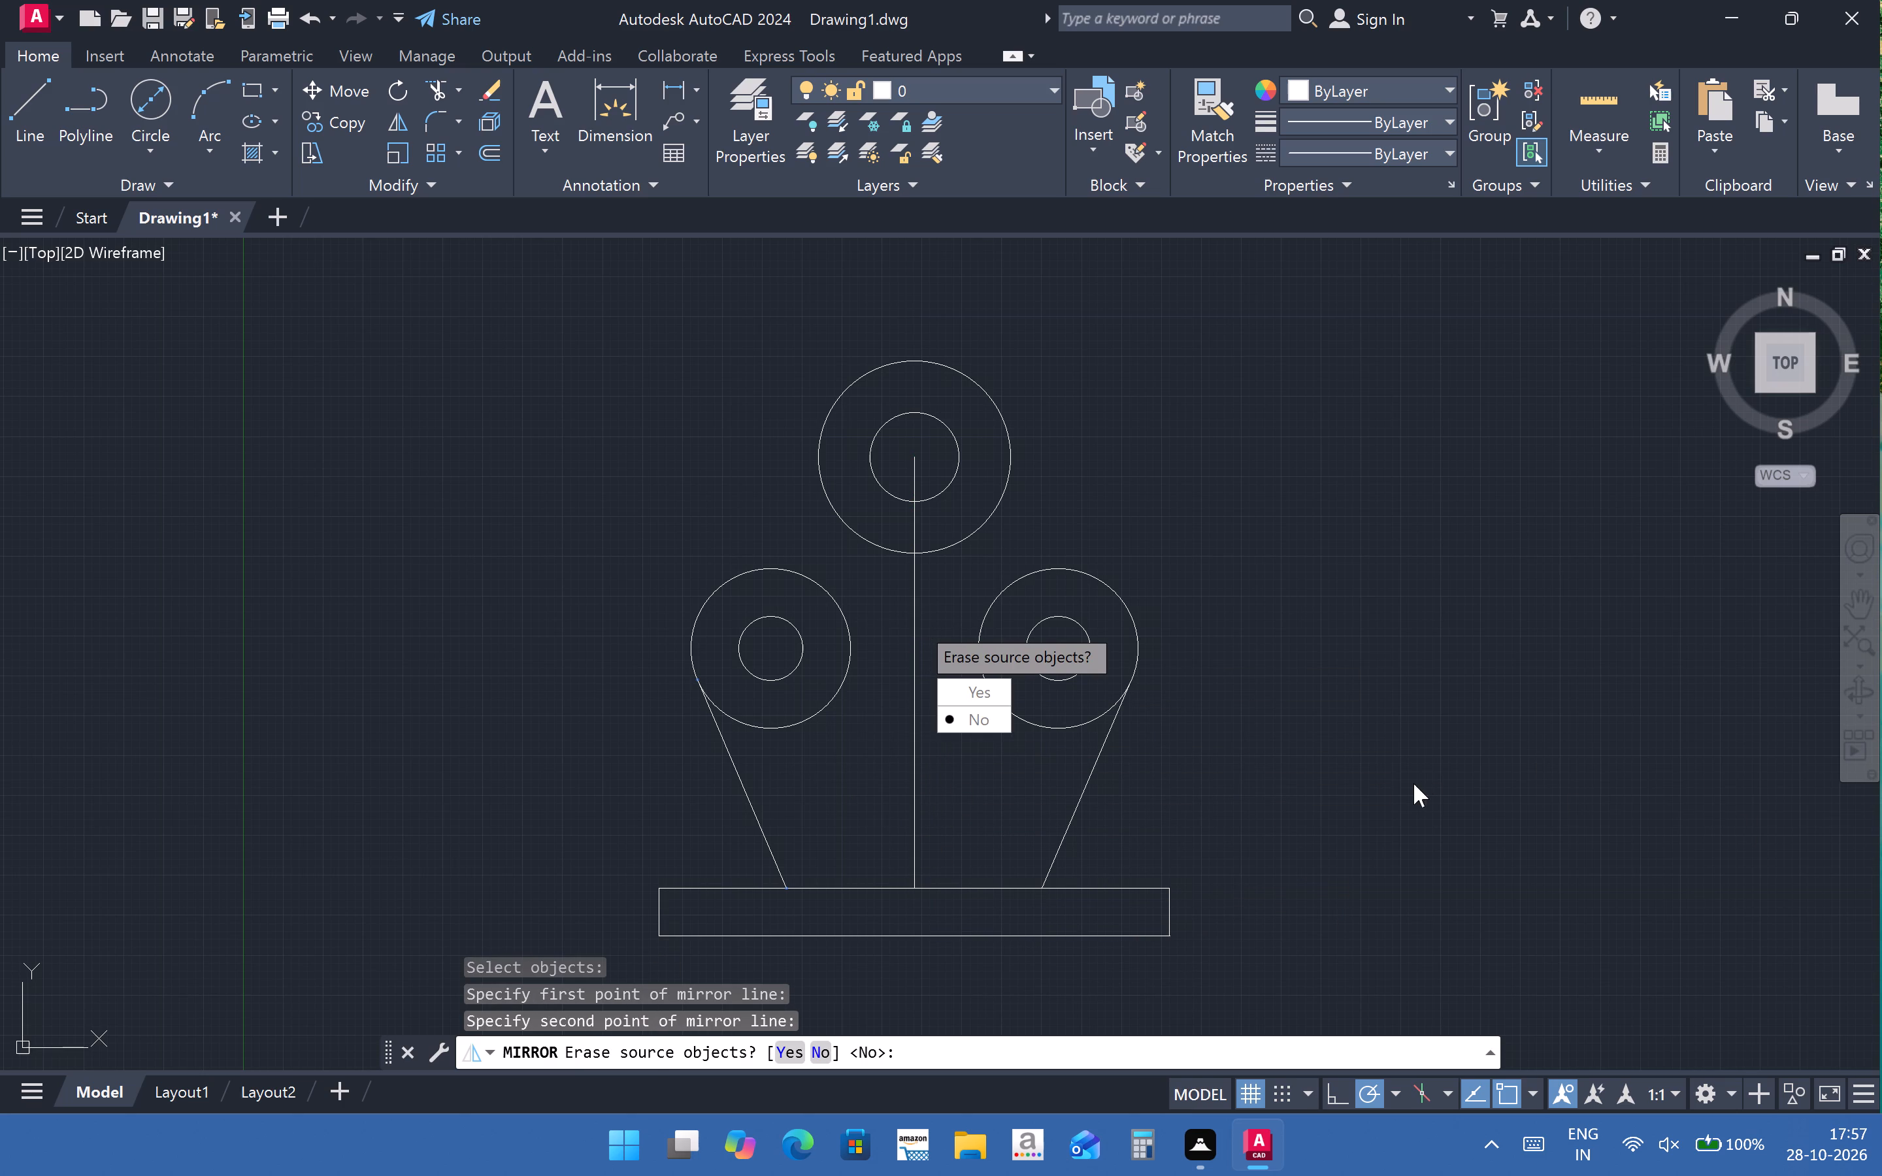
left_click_drag(986, 717, 916, 622)
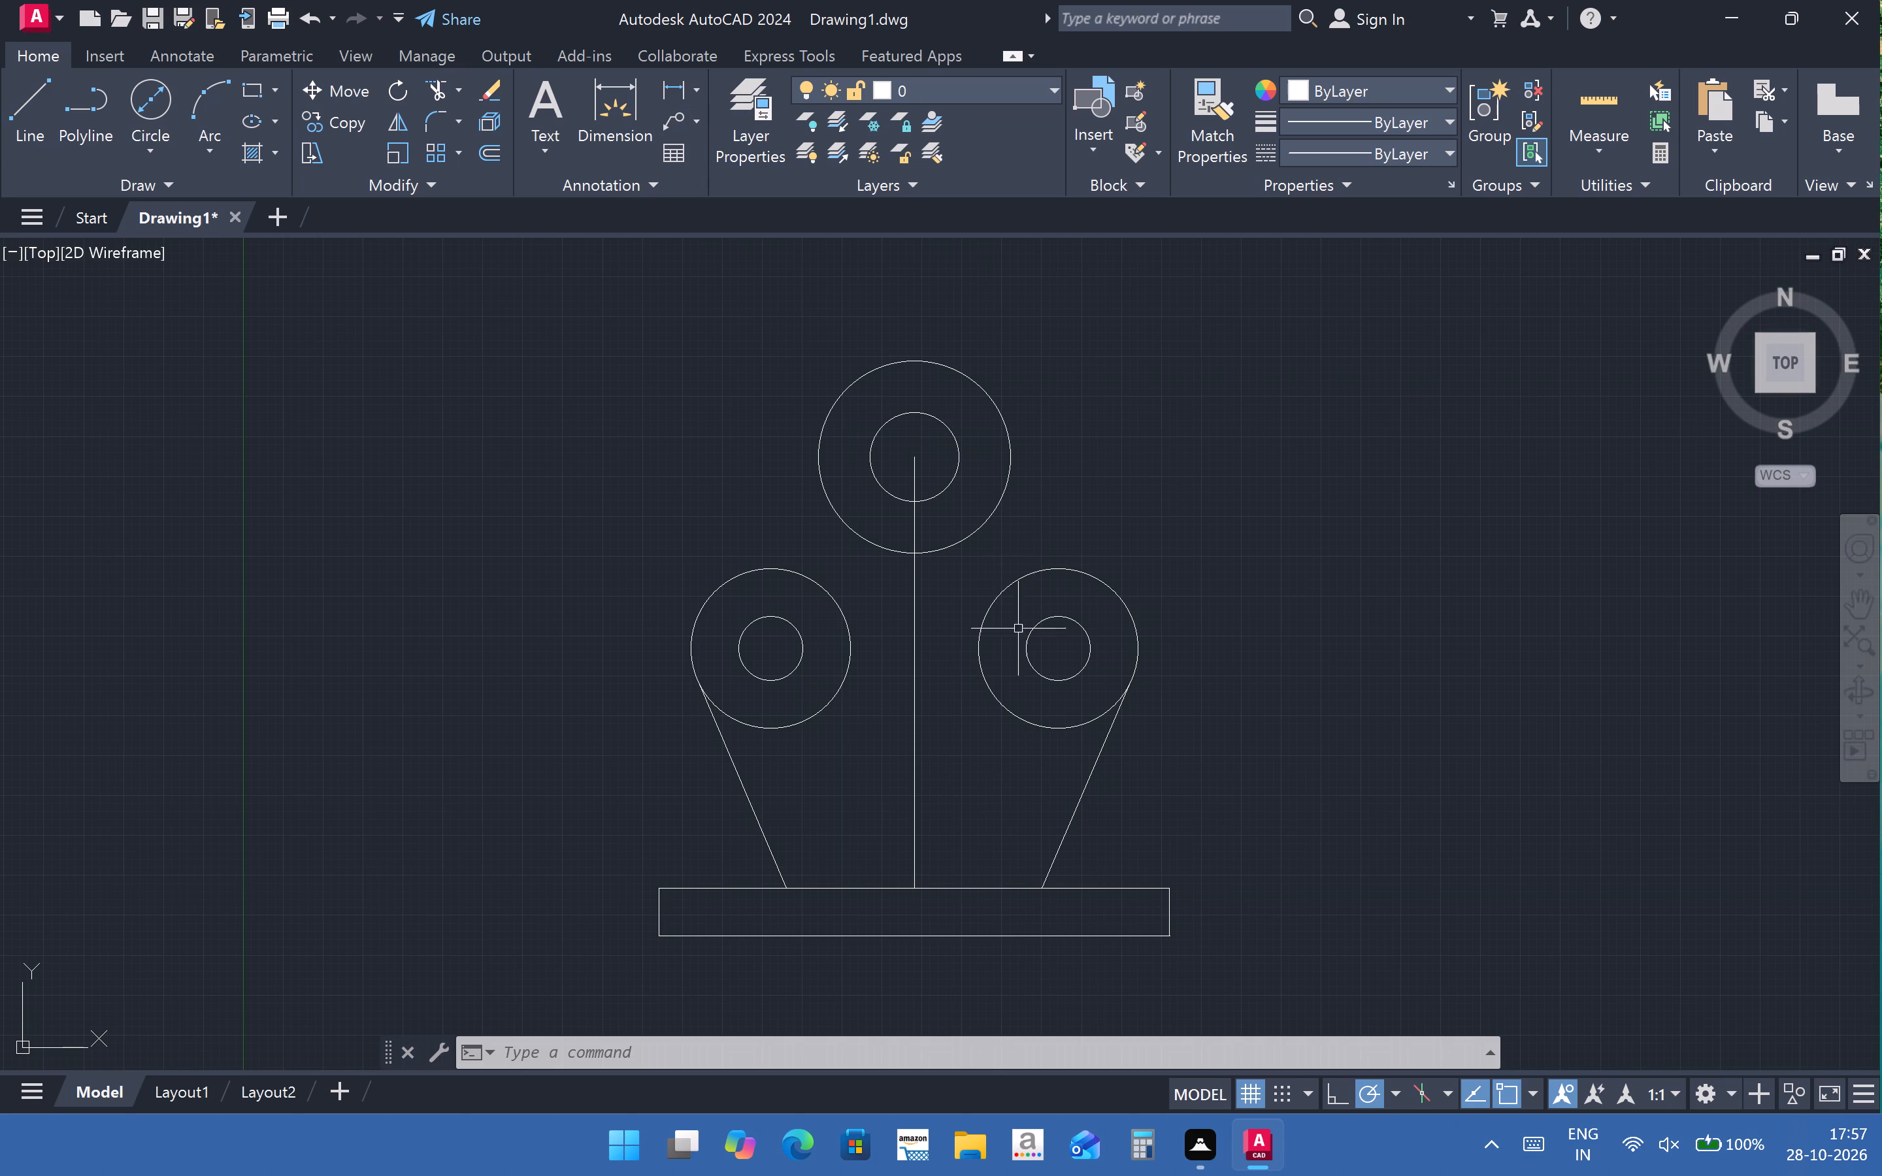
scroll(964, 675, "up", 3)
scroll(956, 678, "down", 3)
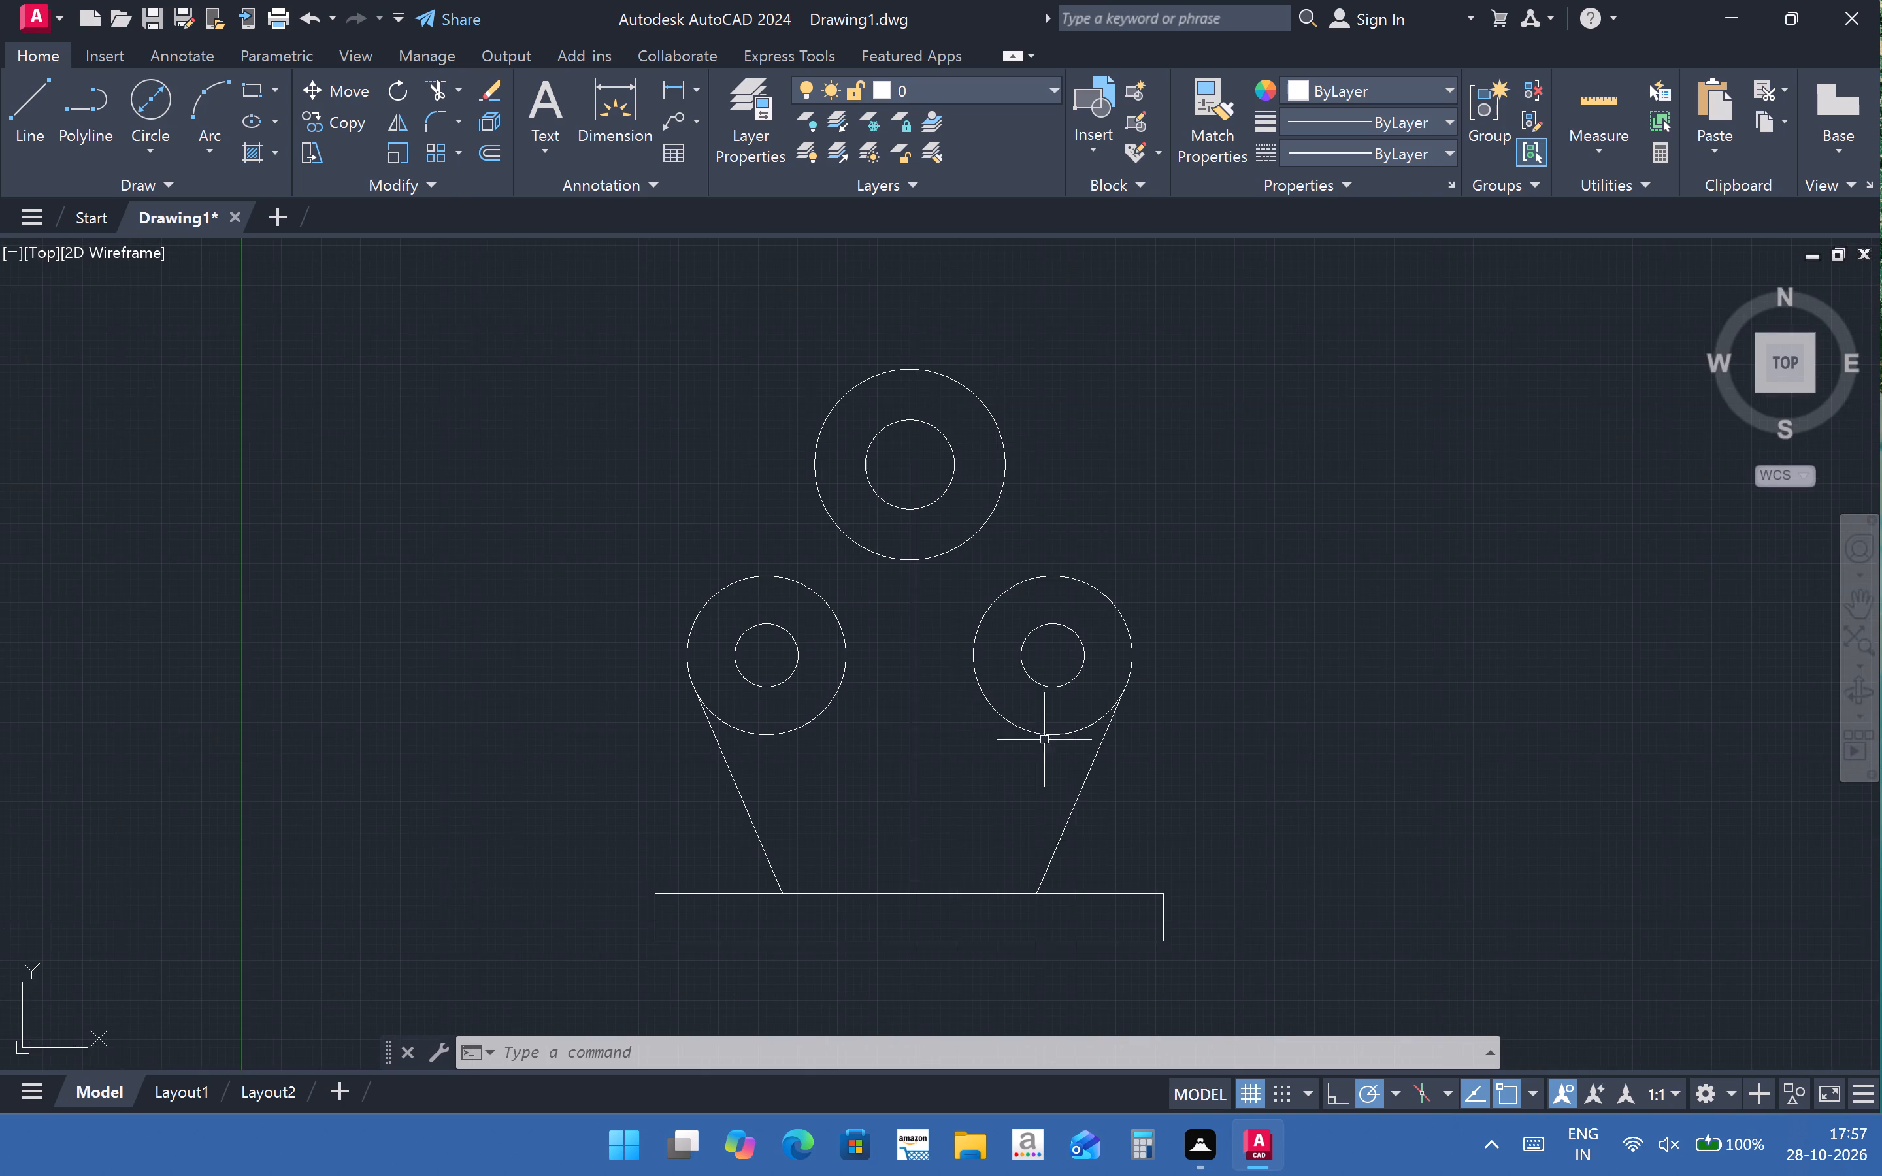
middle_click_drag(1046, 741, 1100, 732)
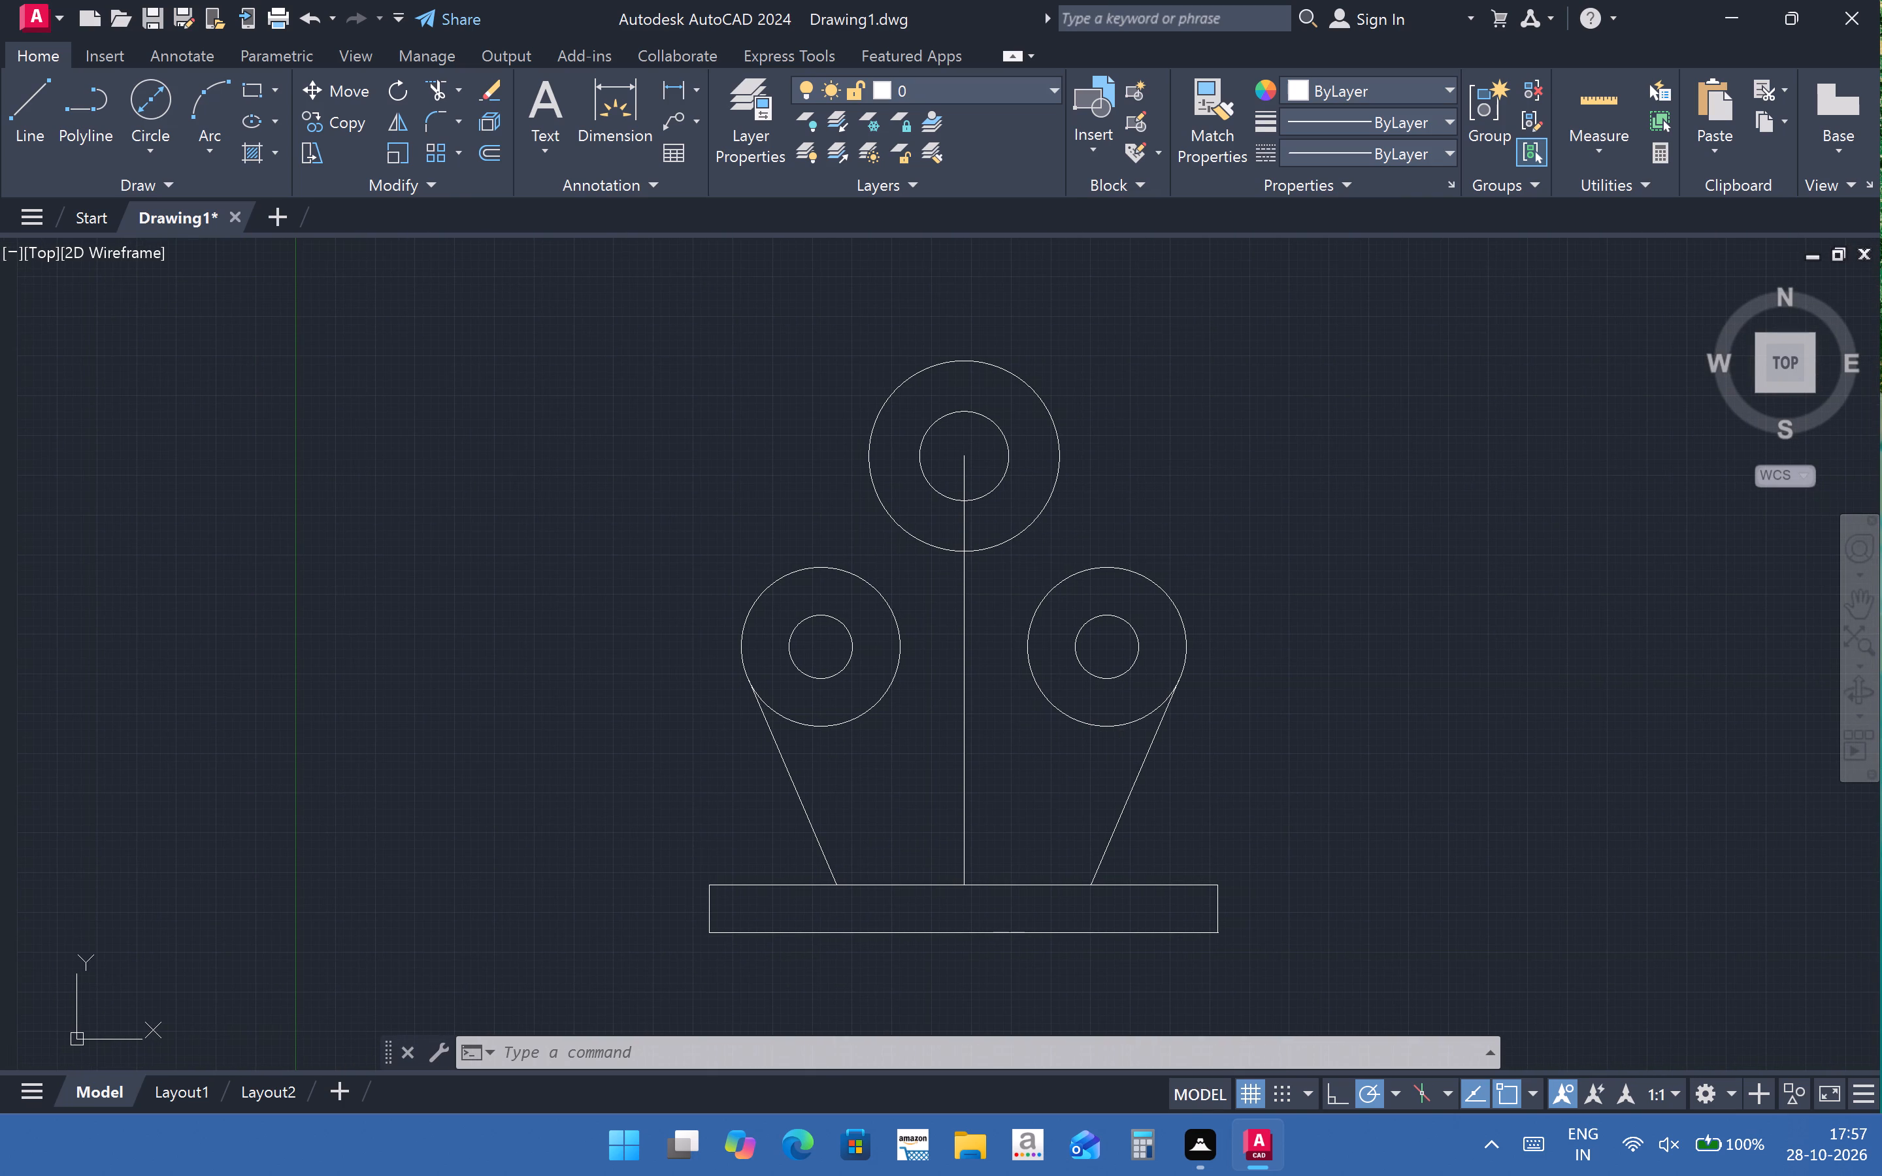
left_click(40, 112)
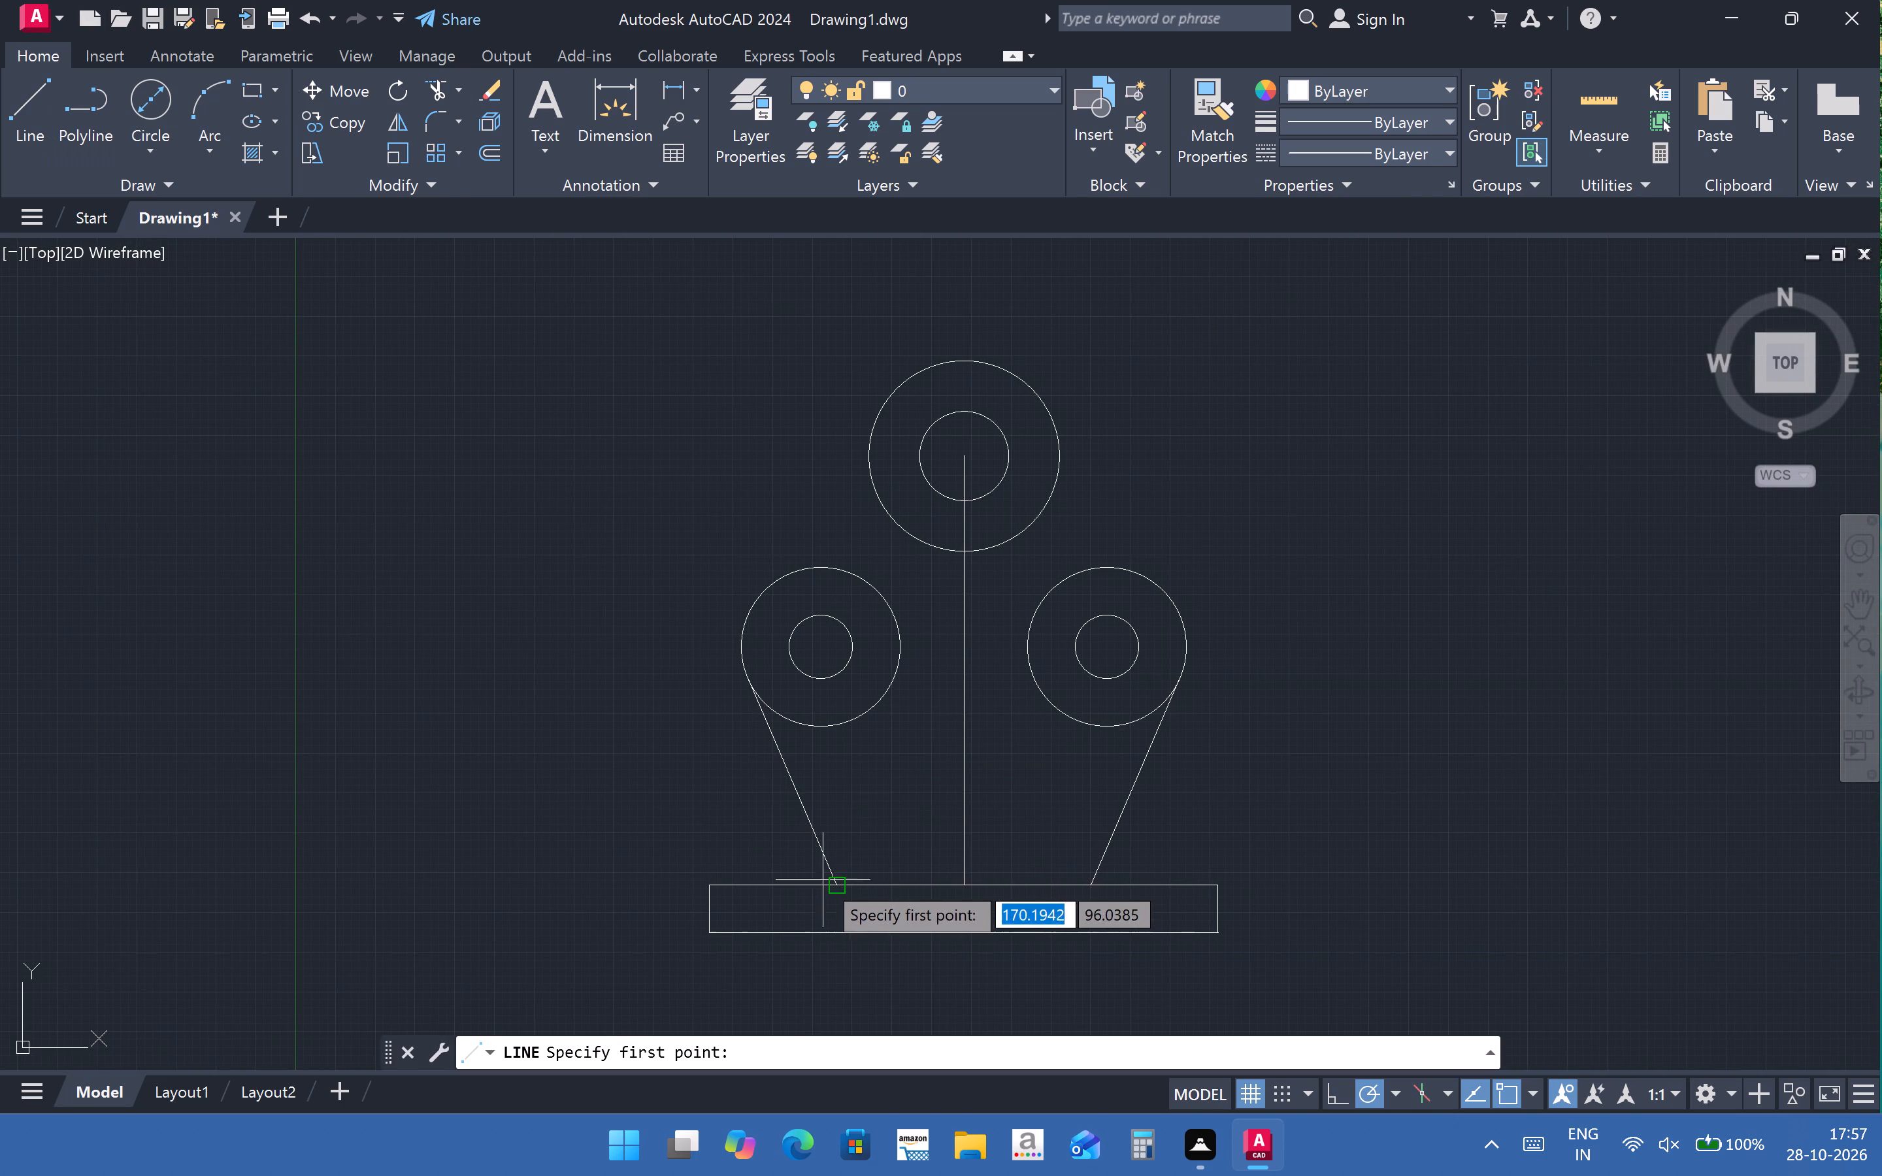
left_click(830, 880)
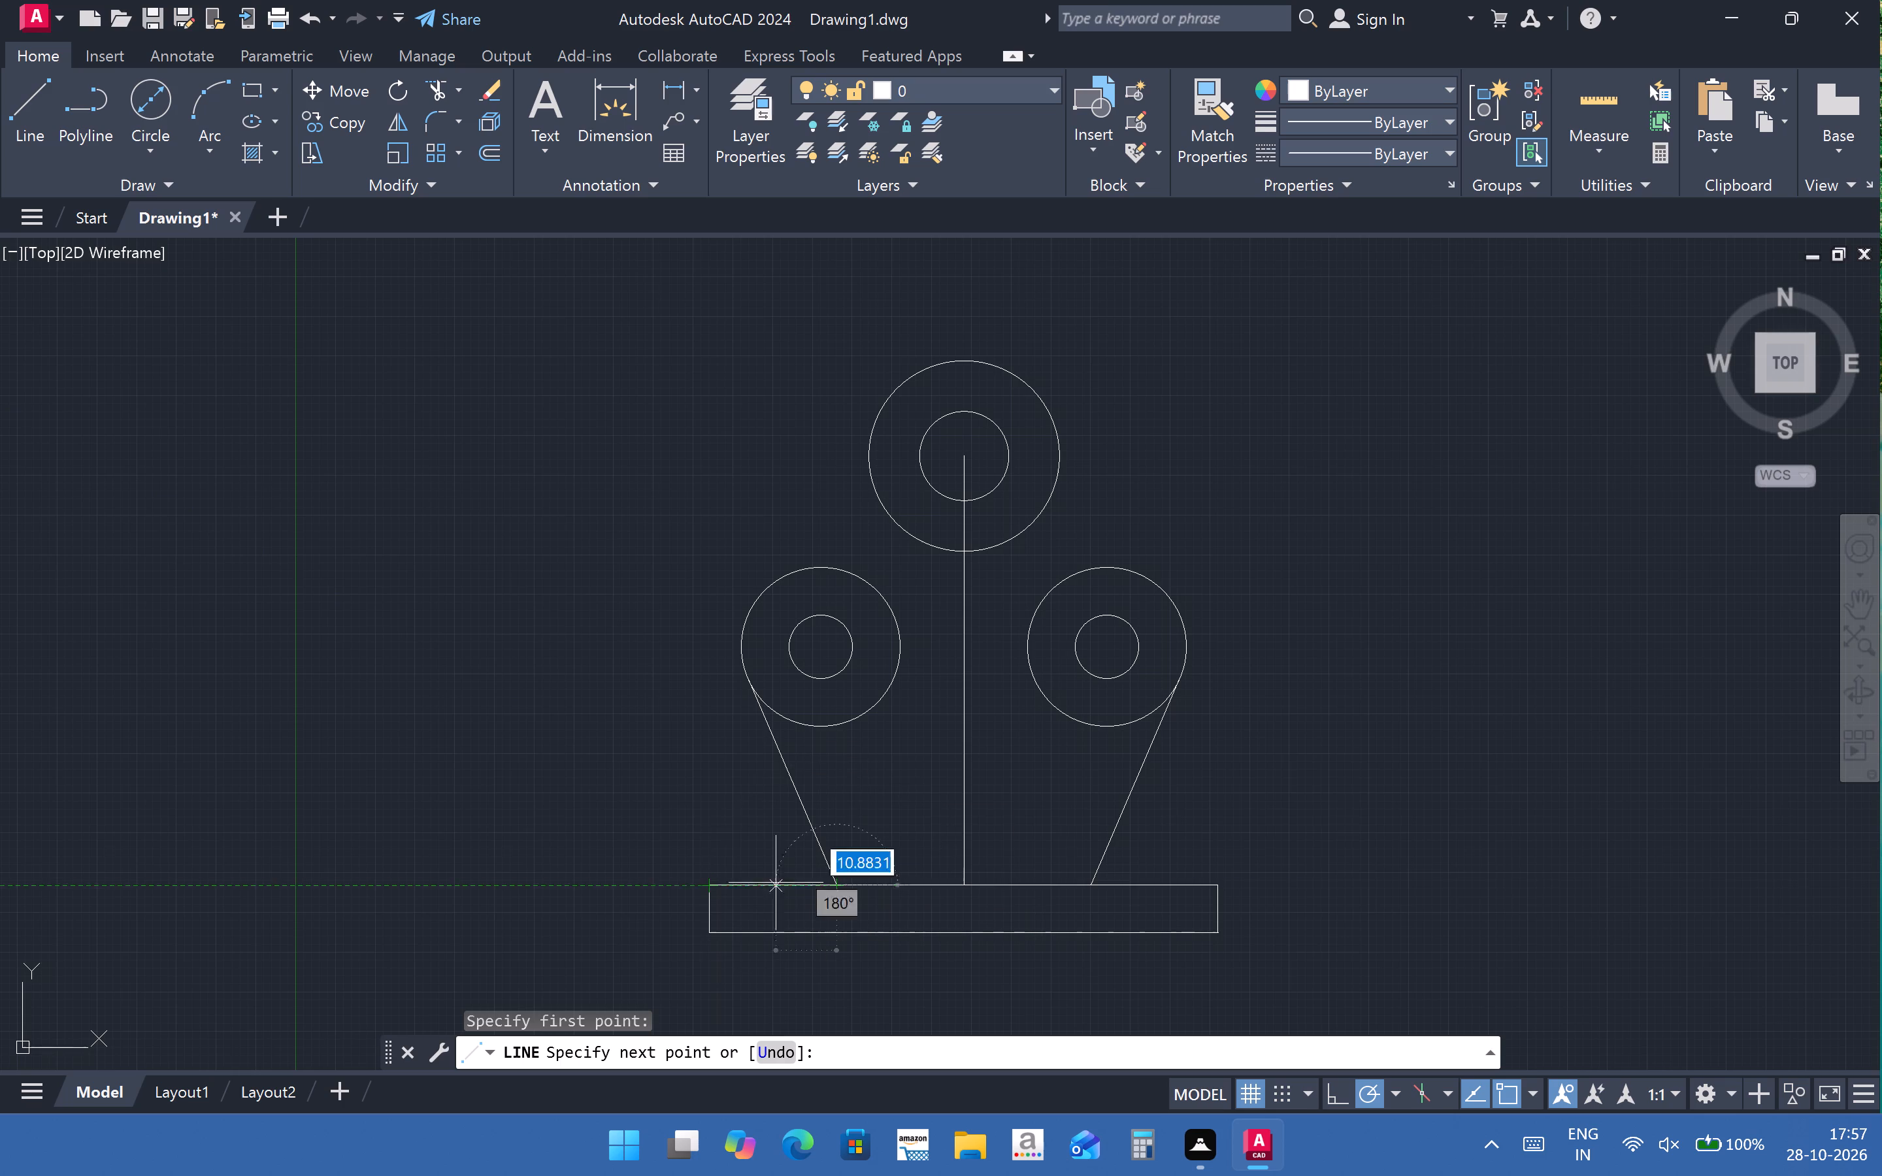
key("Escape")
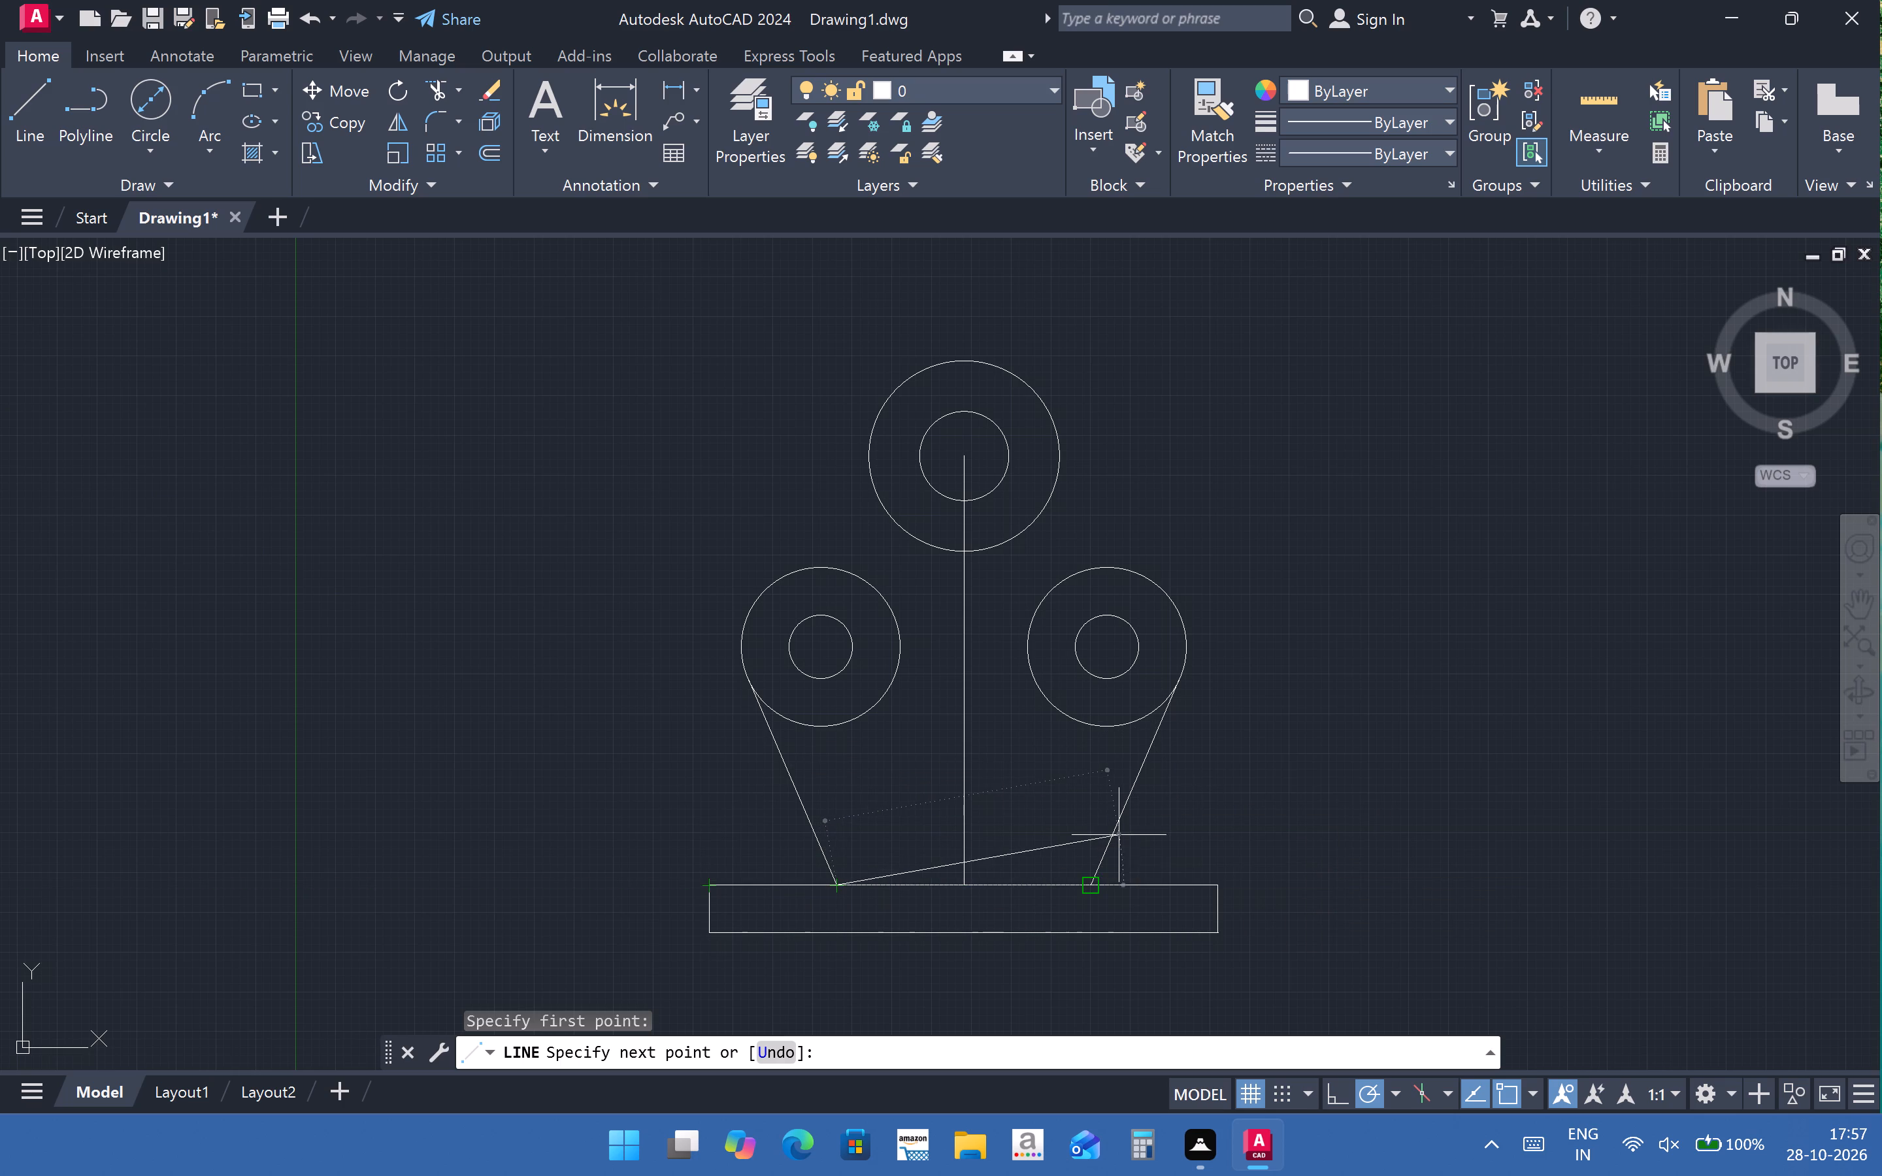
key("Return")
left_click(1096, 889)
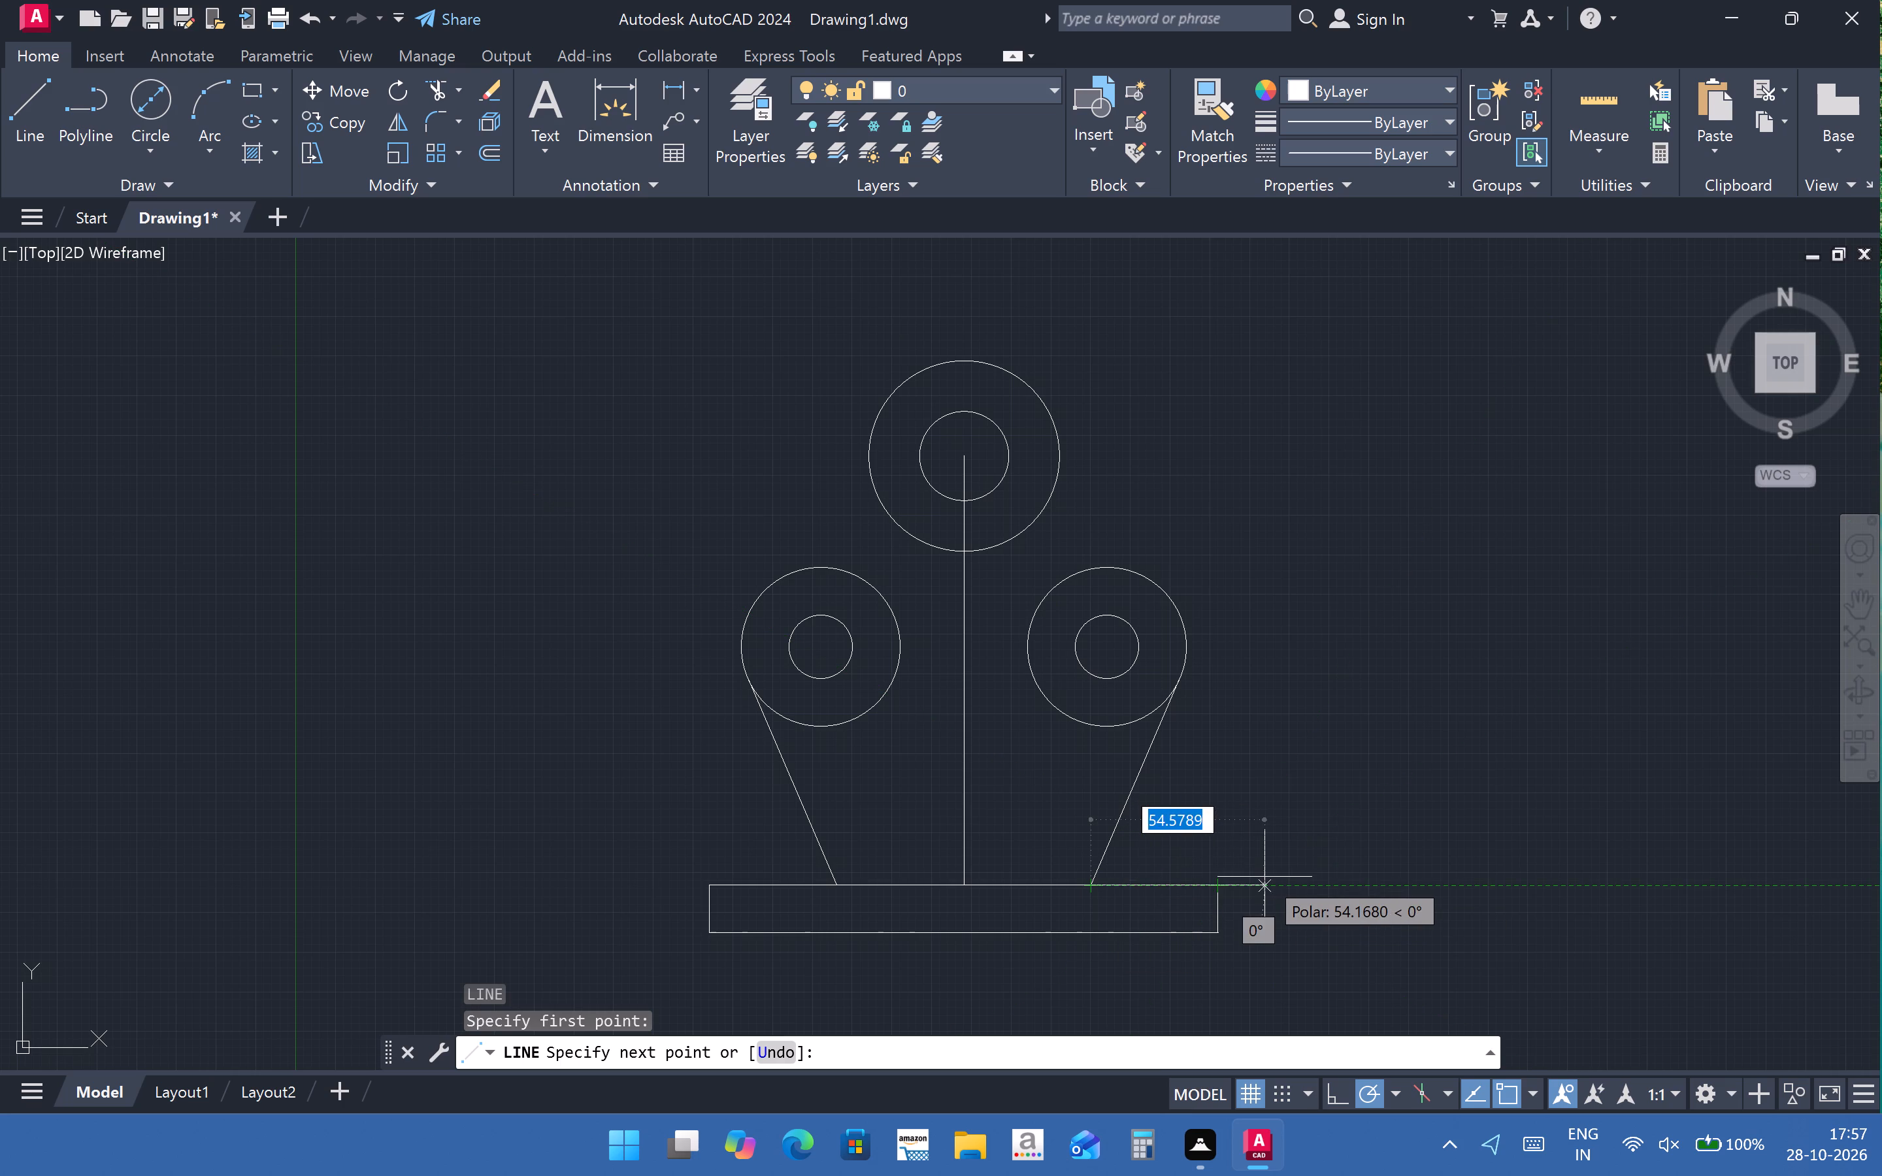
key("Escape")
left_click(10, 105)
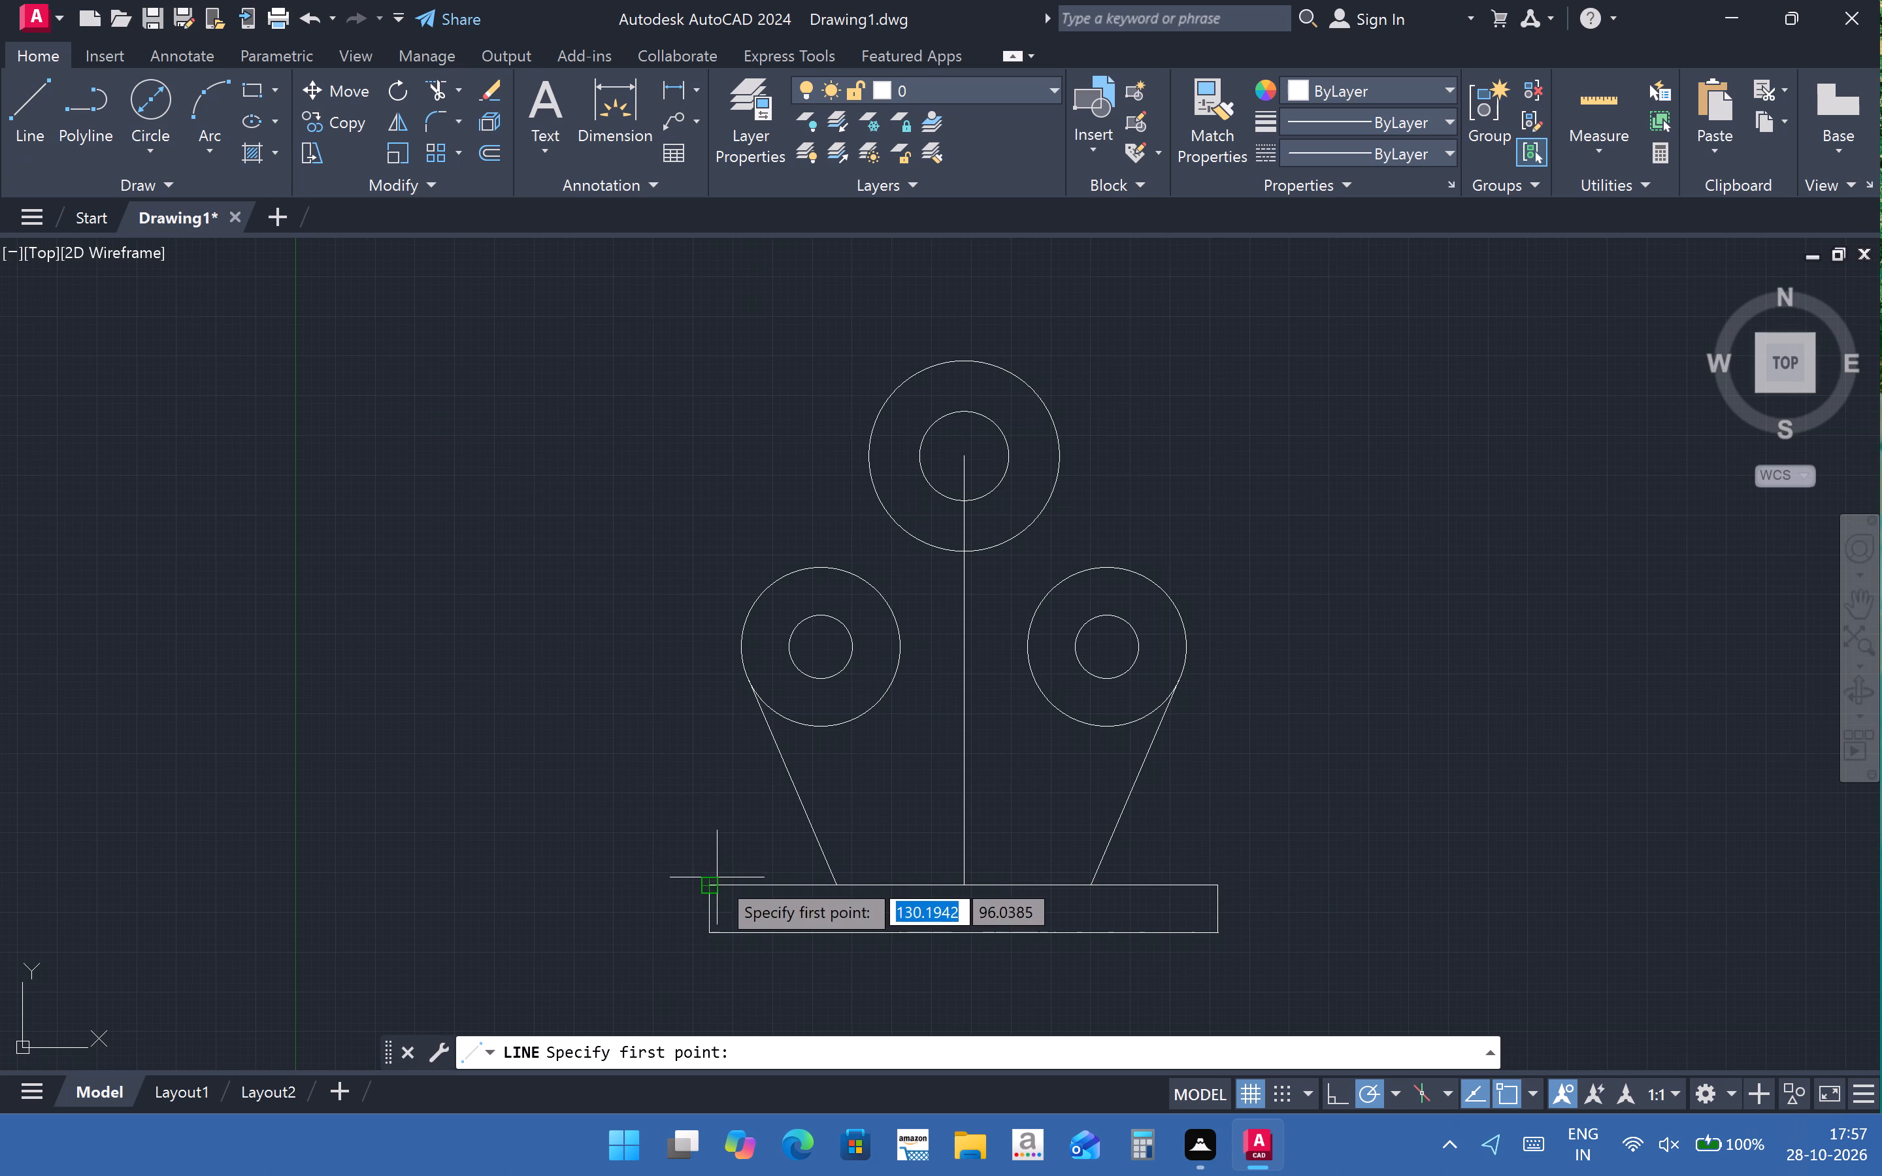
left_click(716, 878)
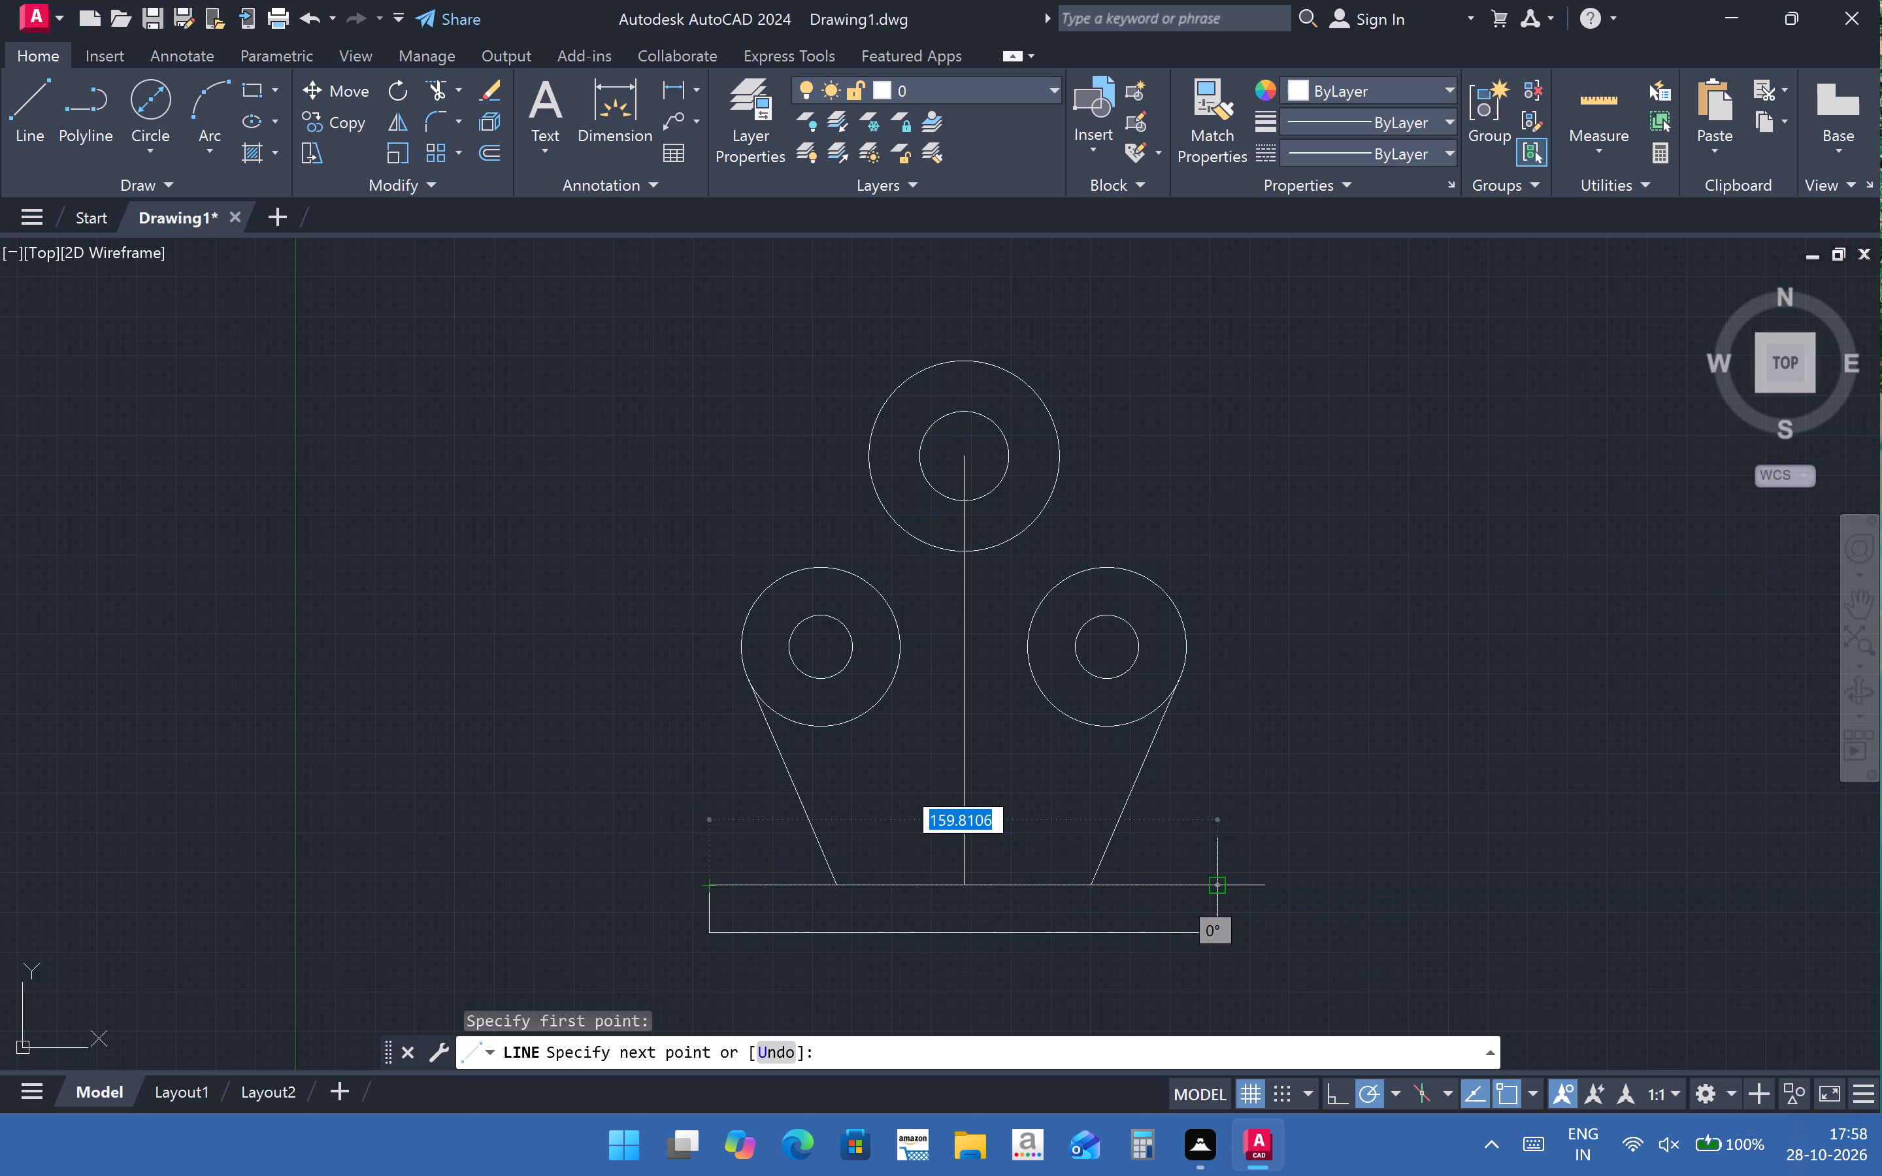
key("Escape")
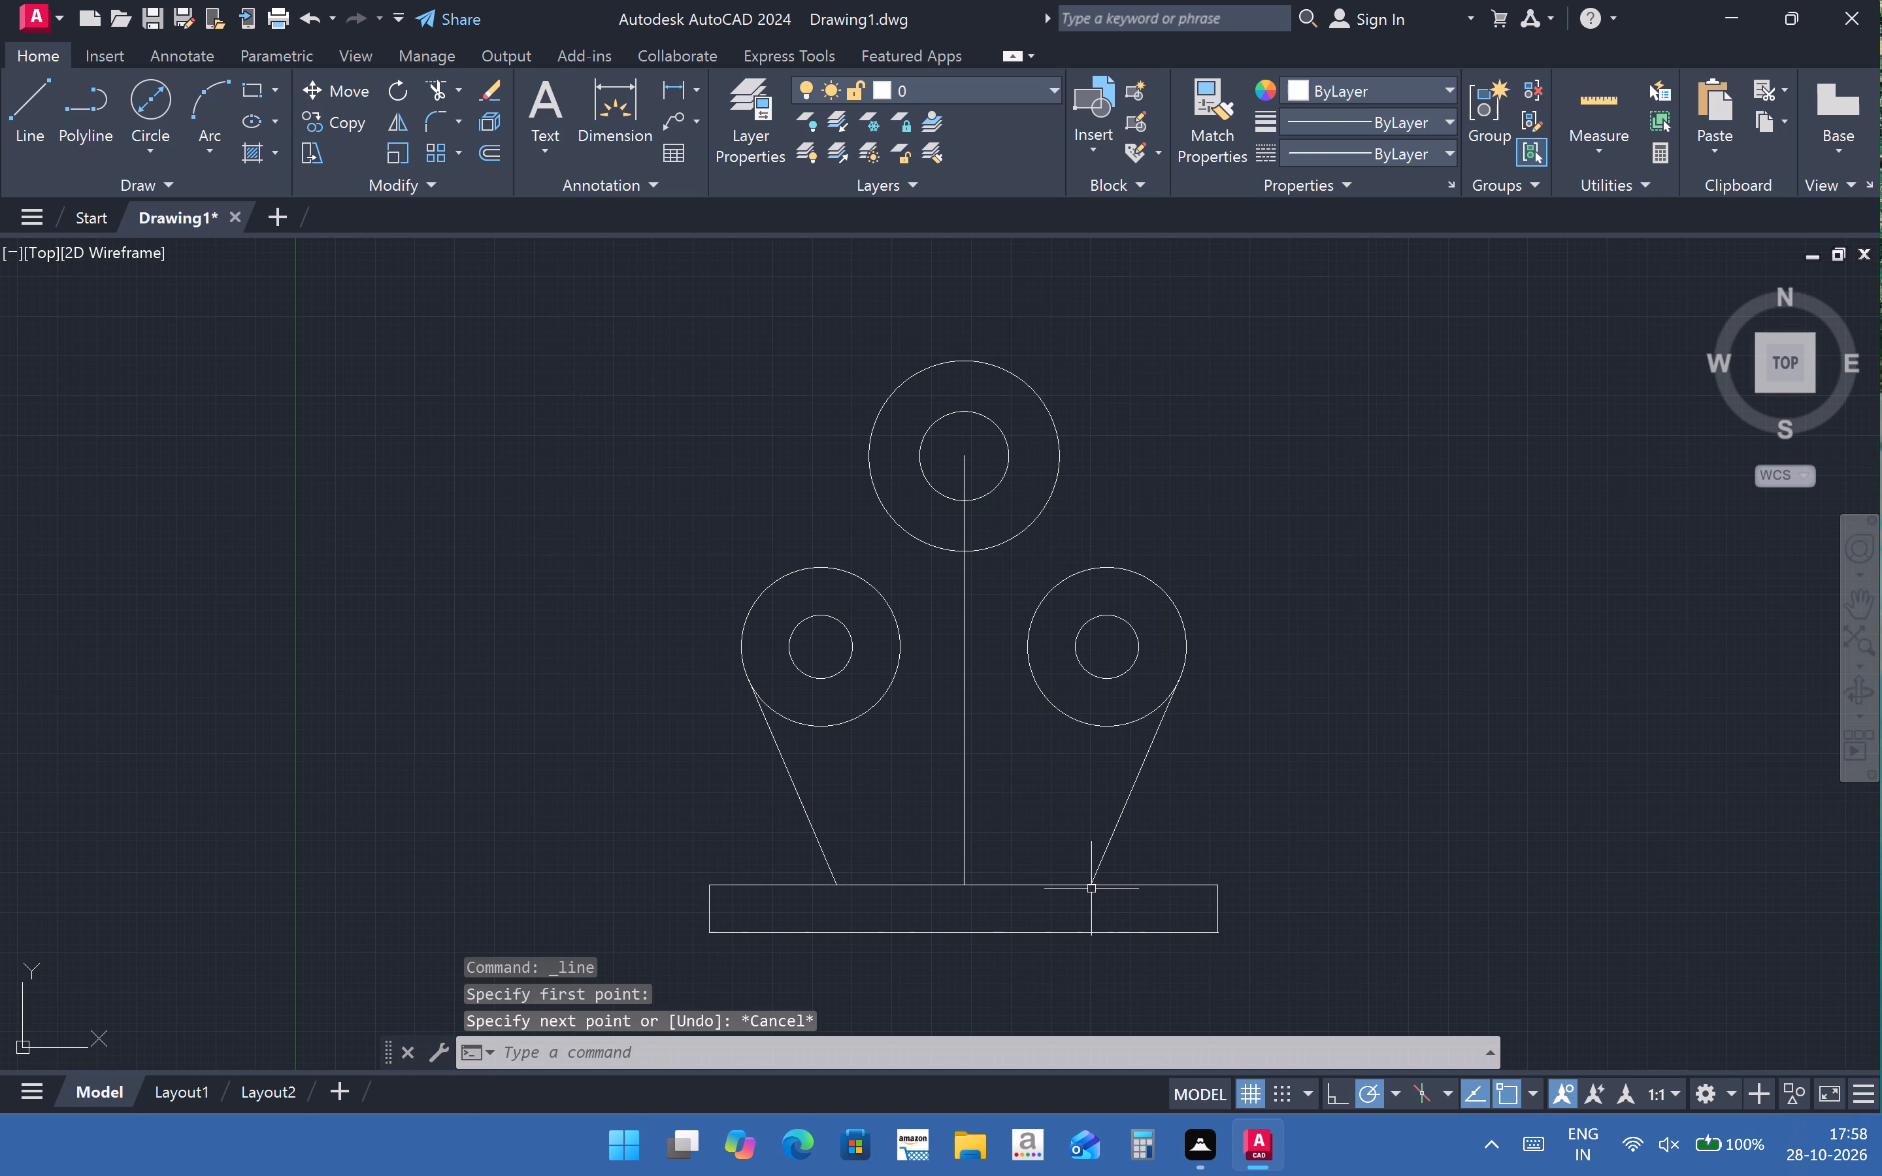
Delete the four lines of the base rectangle: top edge, bottom edge and both short sides.
left_click(1081, 885)
key("Delete")
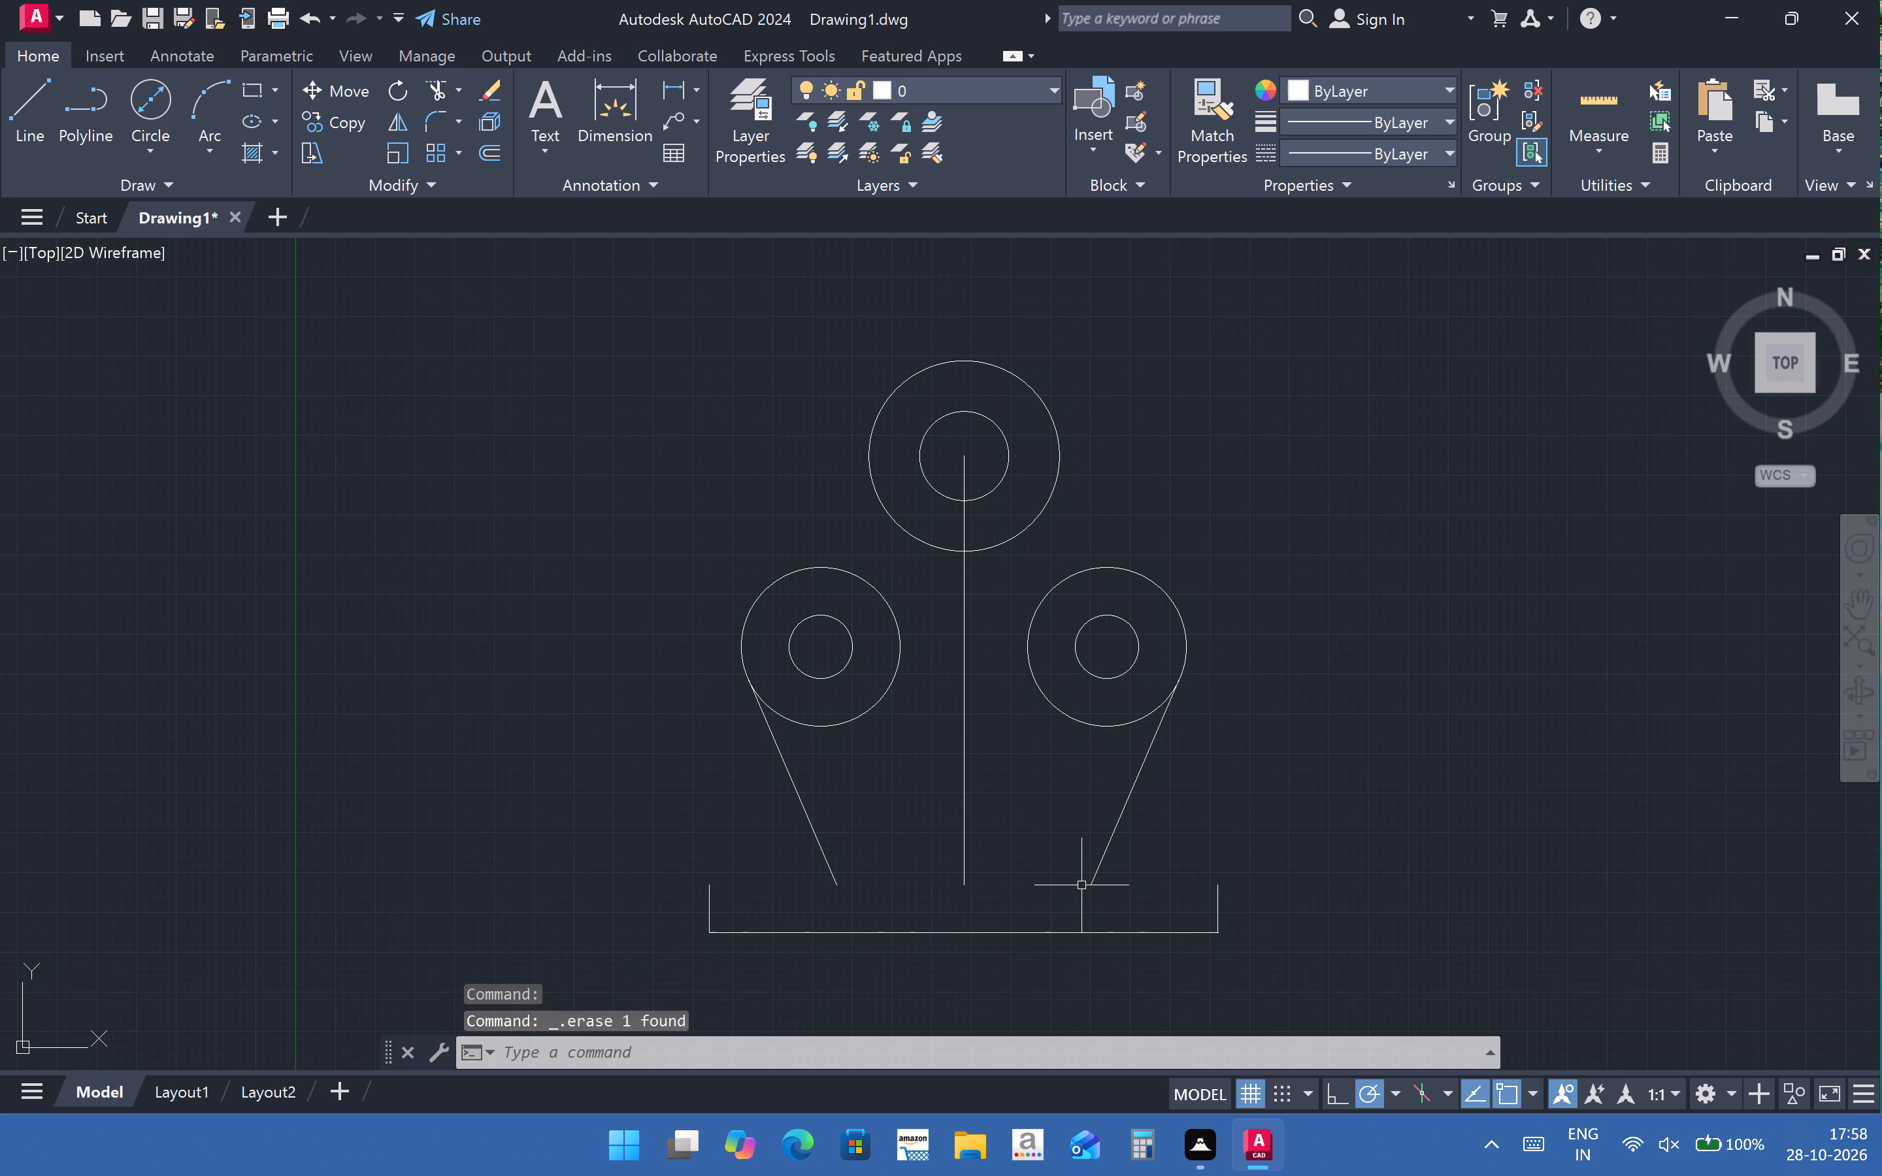
left_click(1108, 936)
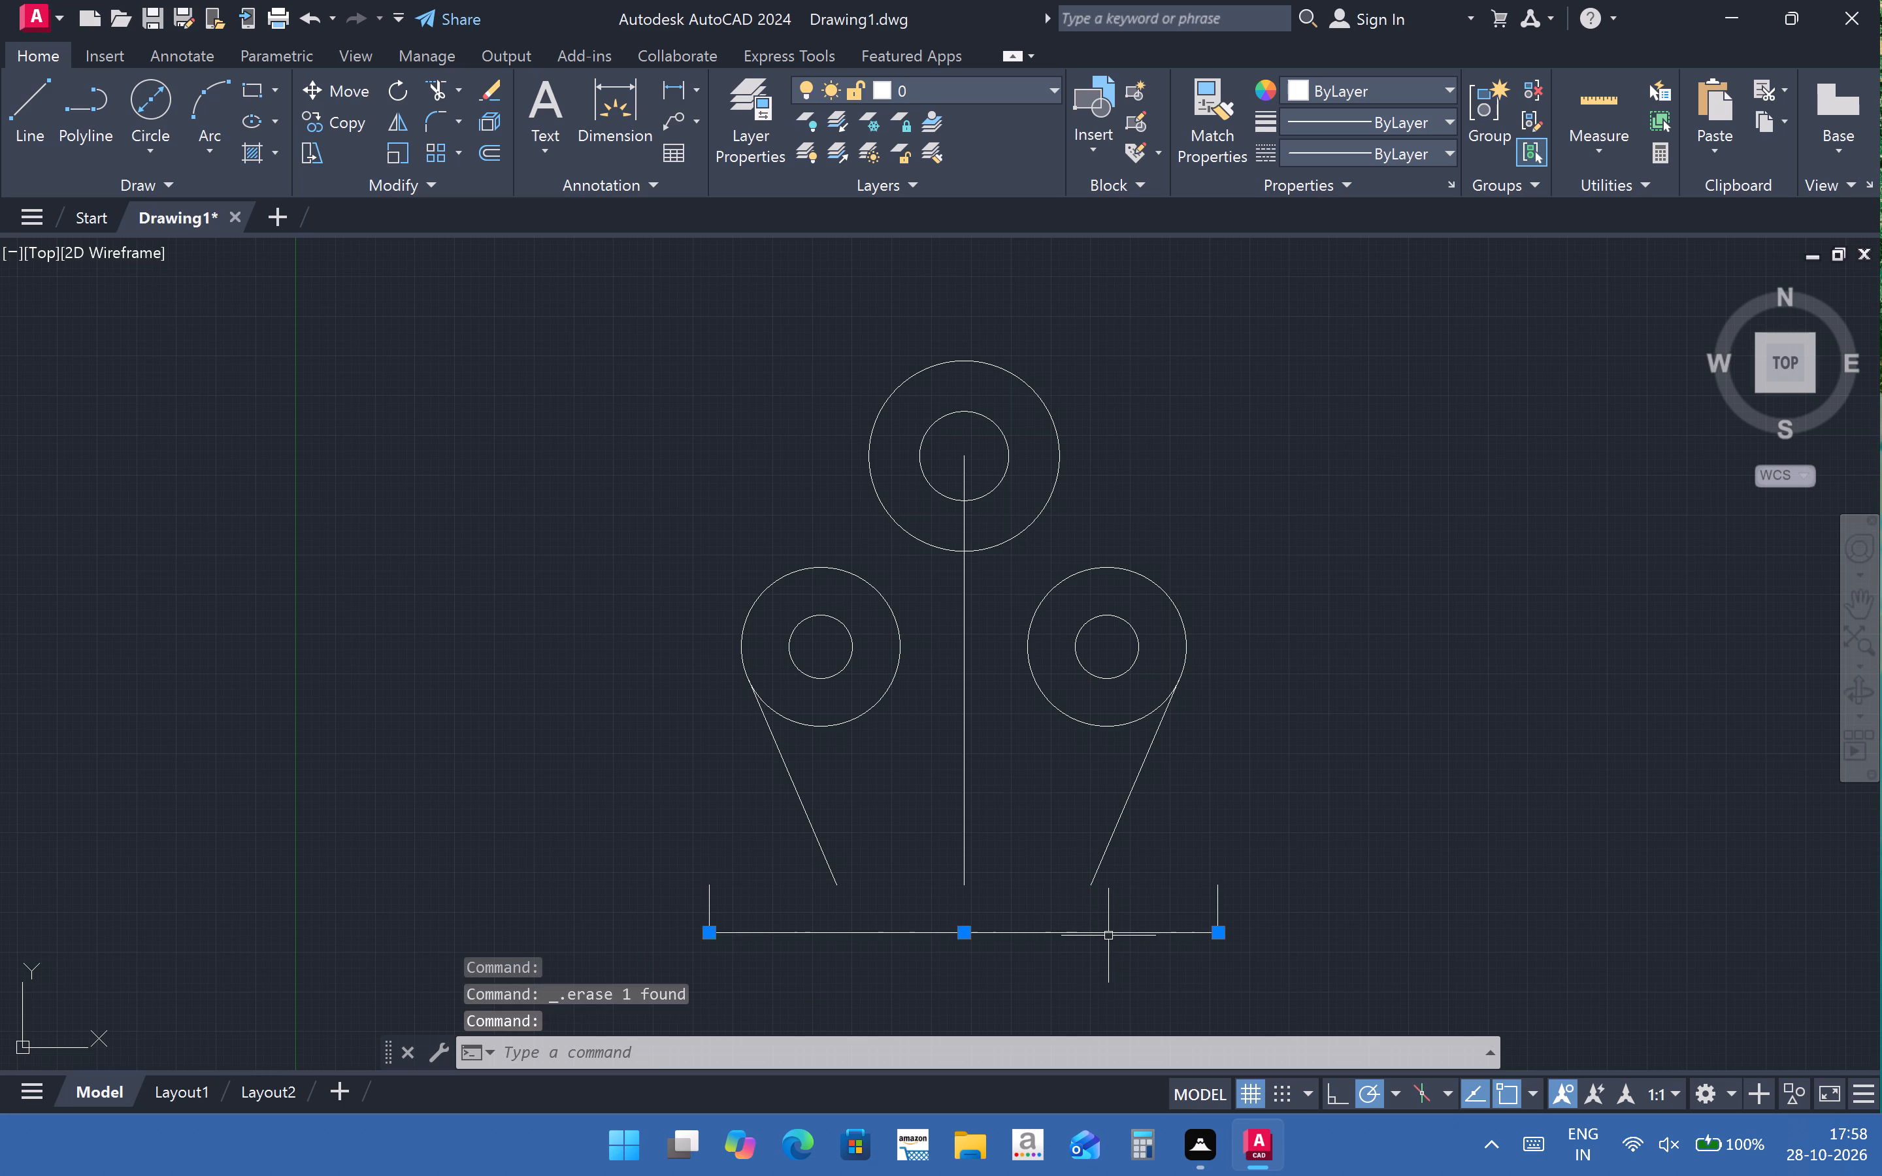
key("Delete")
left_click(1216, 914)
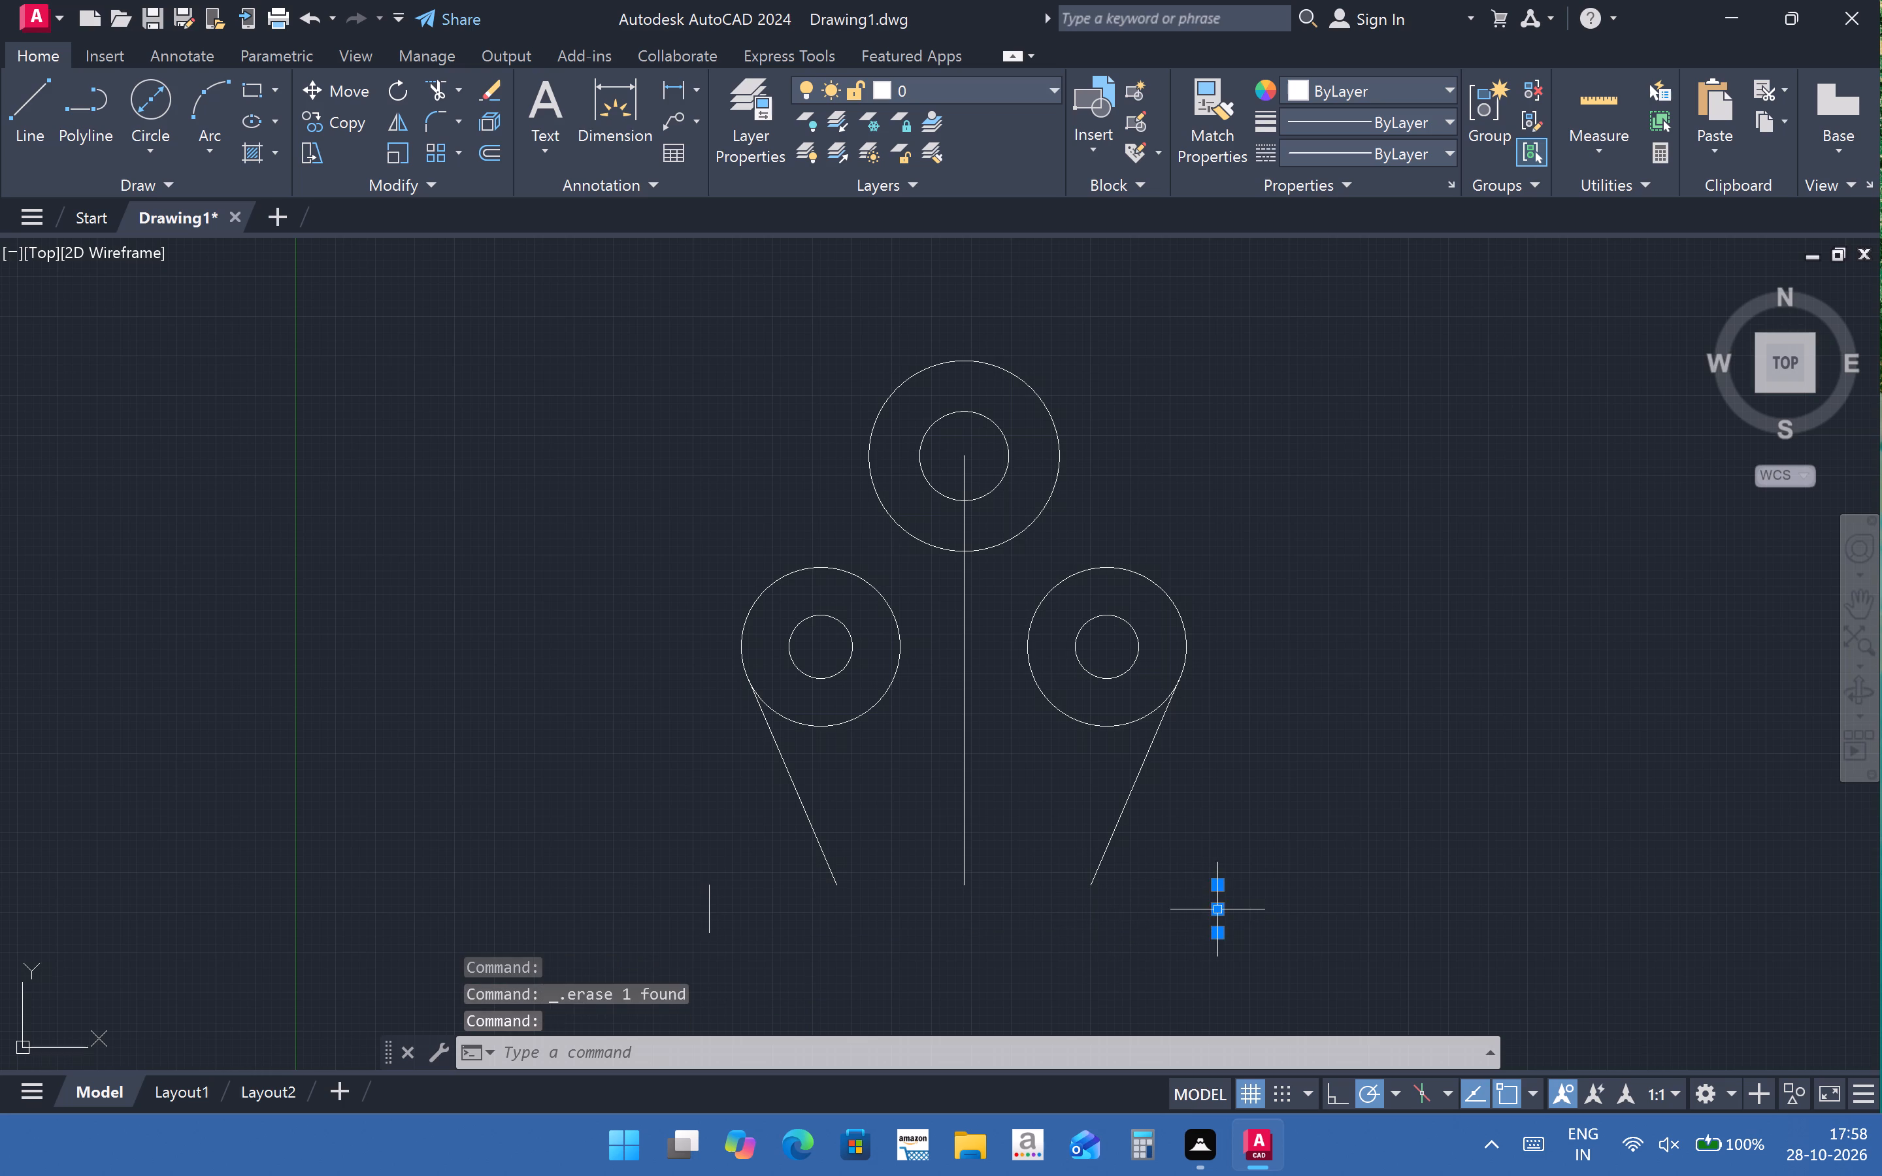
key("Delete")
left_click(712, 909)
key("Delete")
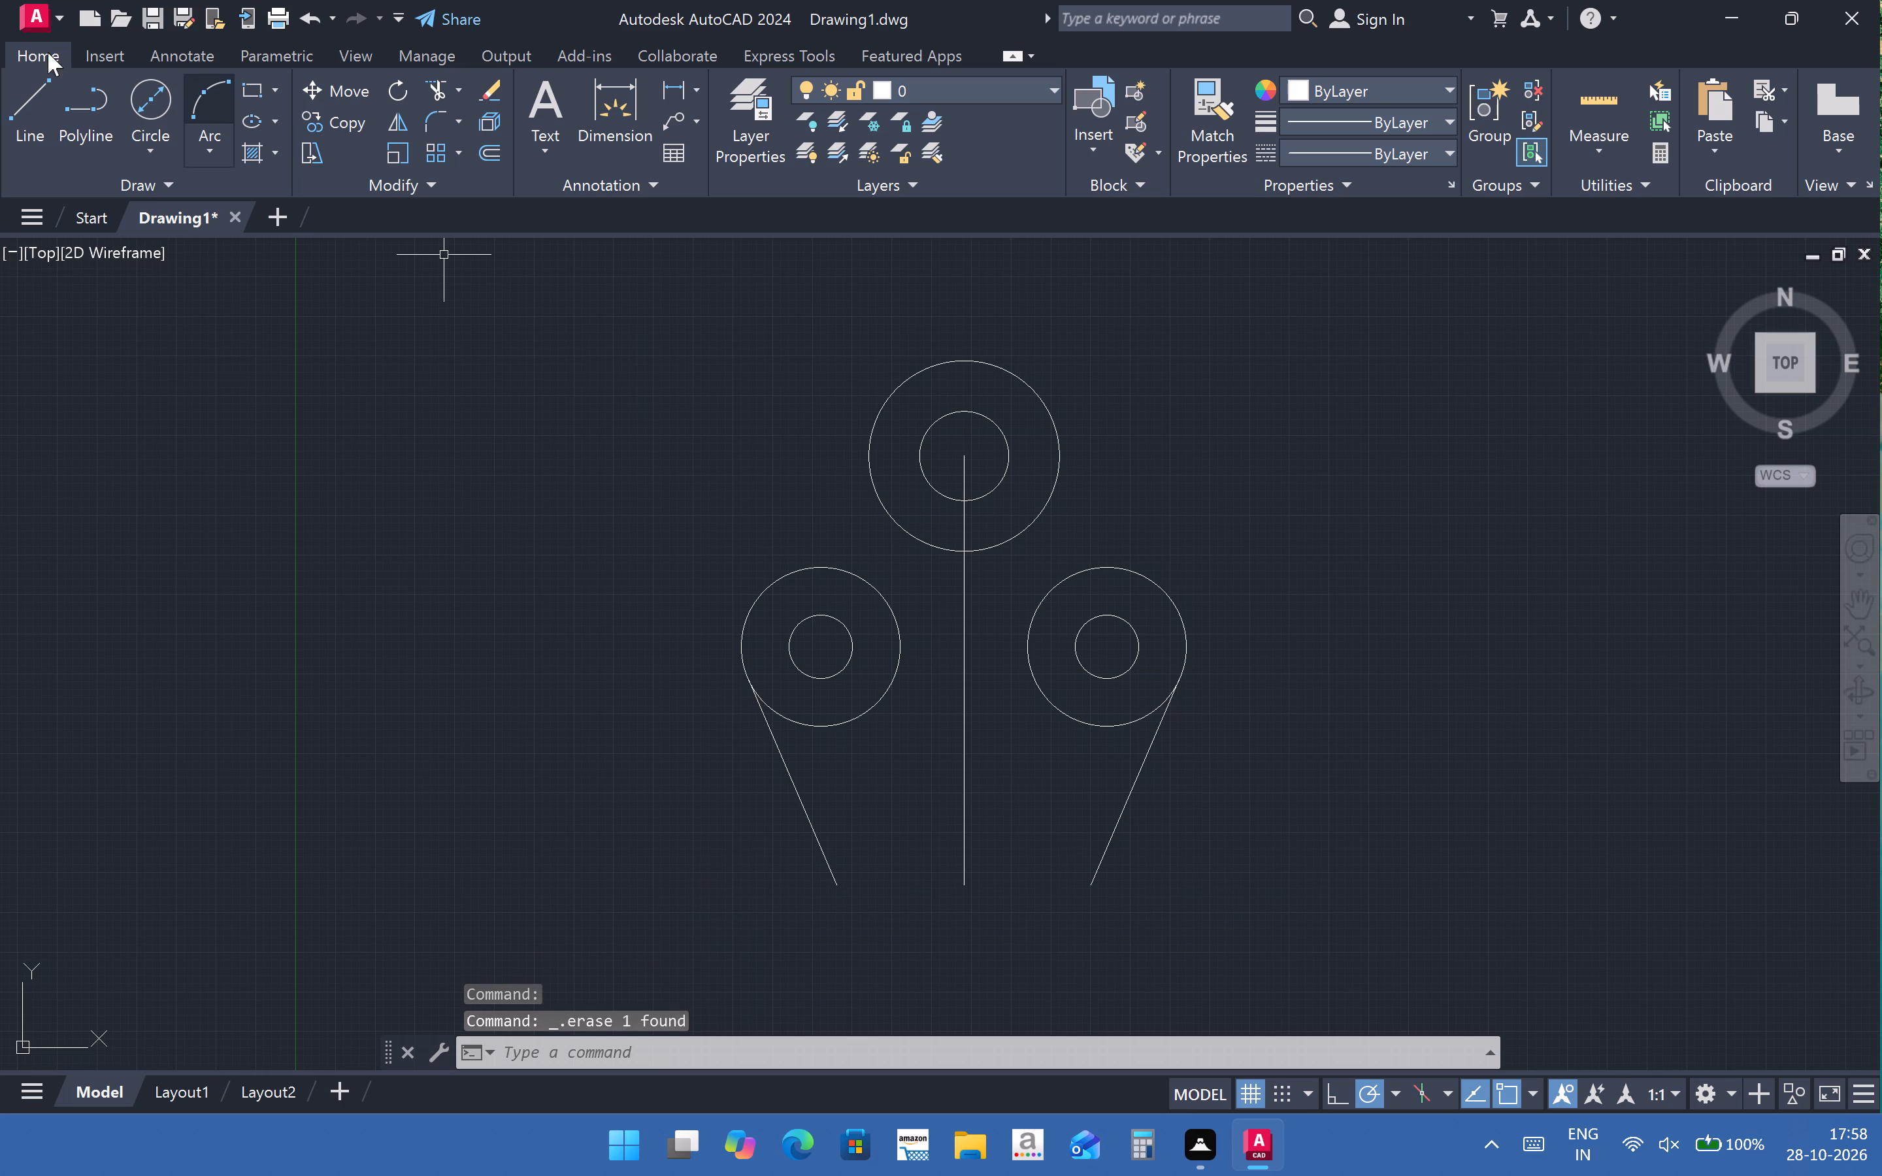
Draw a 40 mm horizontal line from the centre line's lower end to the left slanted line's lower end.
left_click(13, 94)
left_click(966, 889)
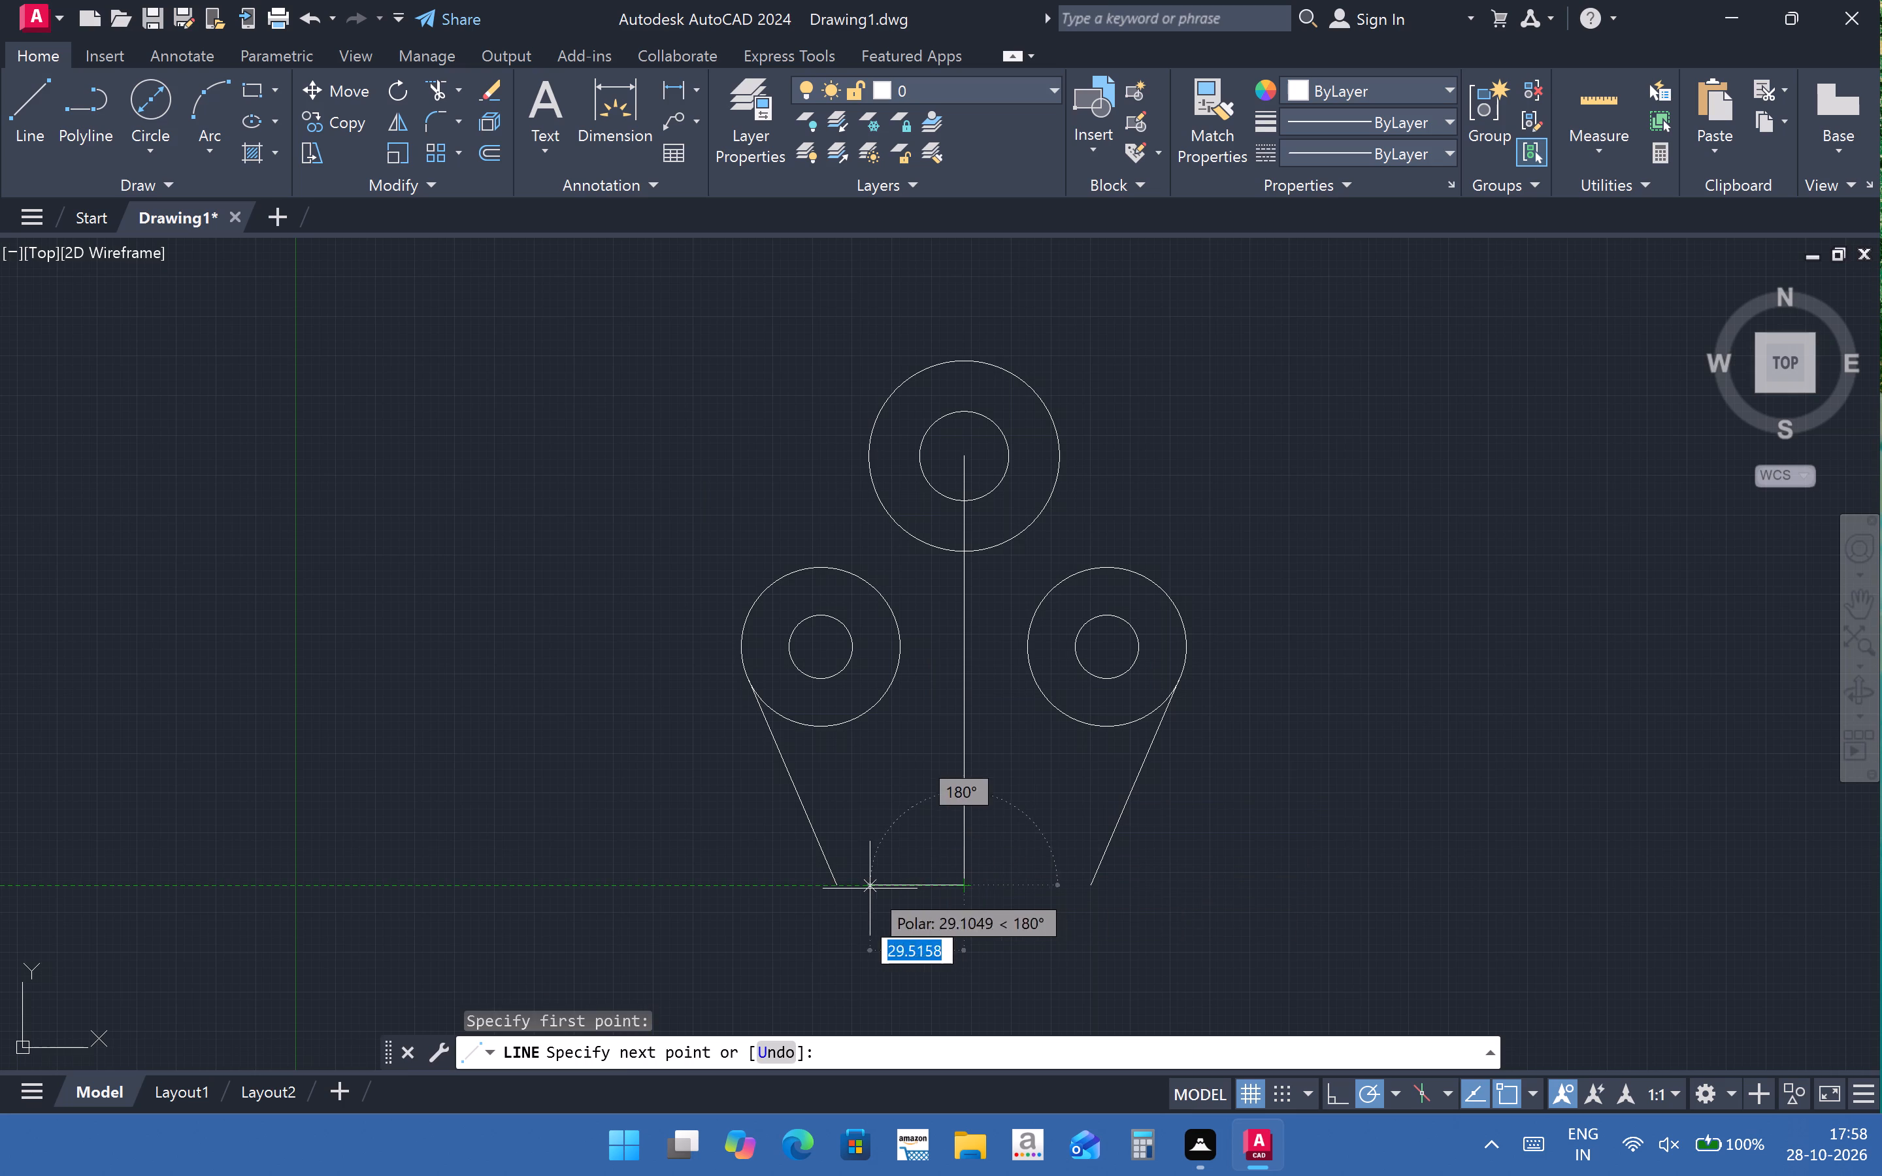
left_click(837, 887)
key("Escape")
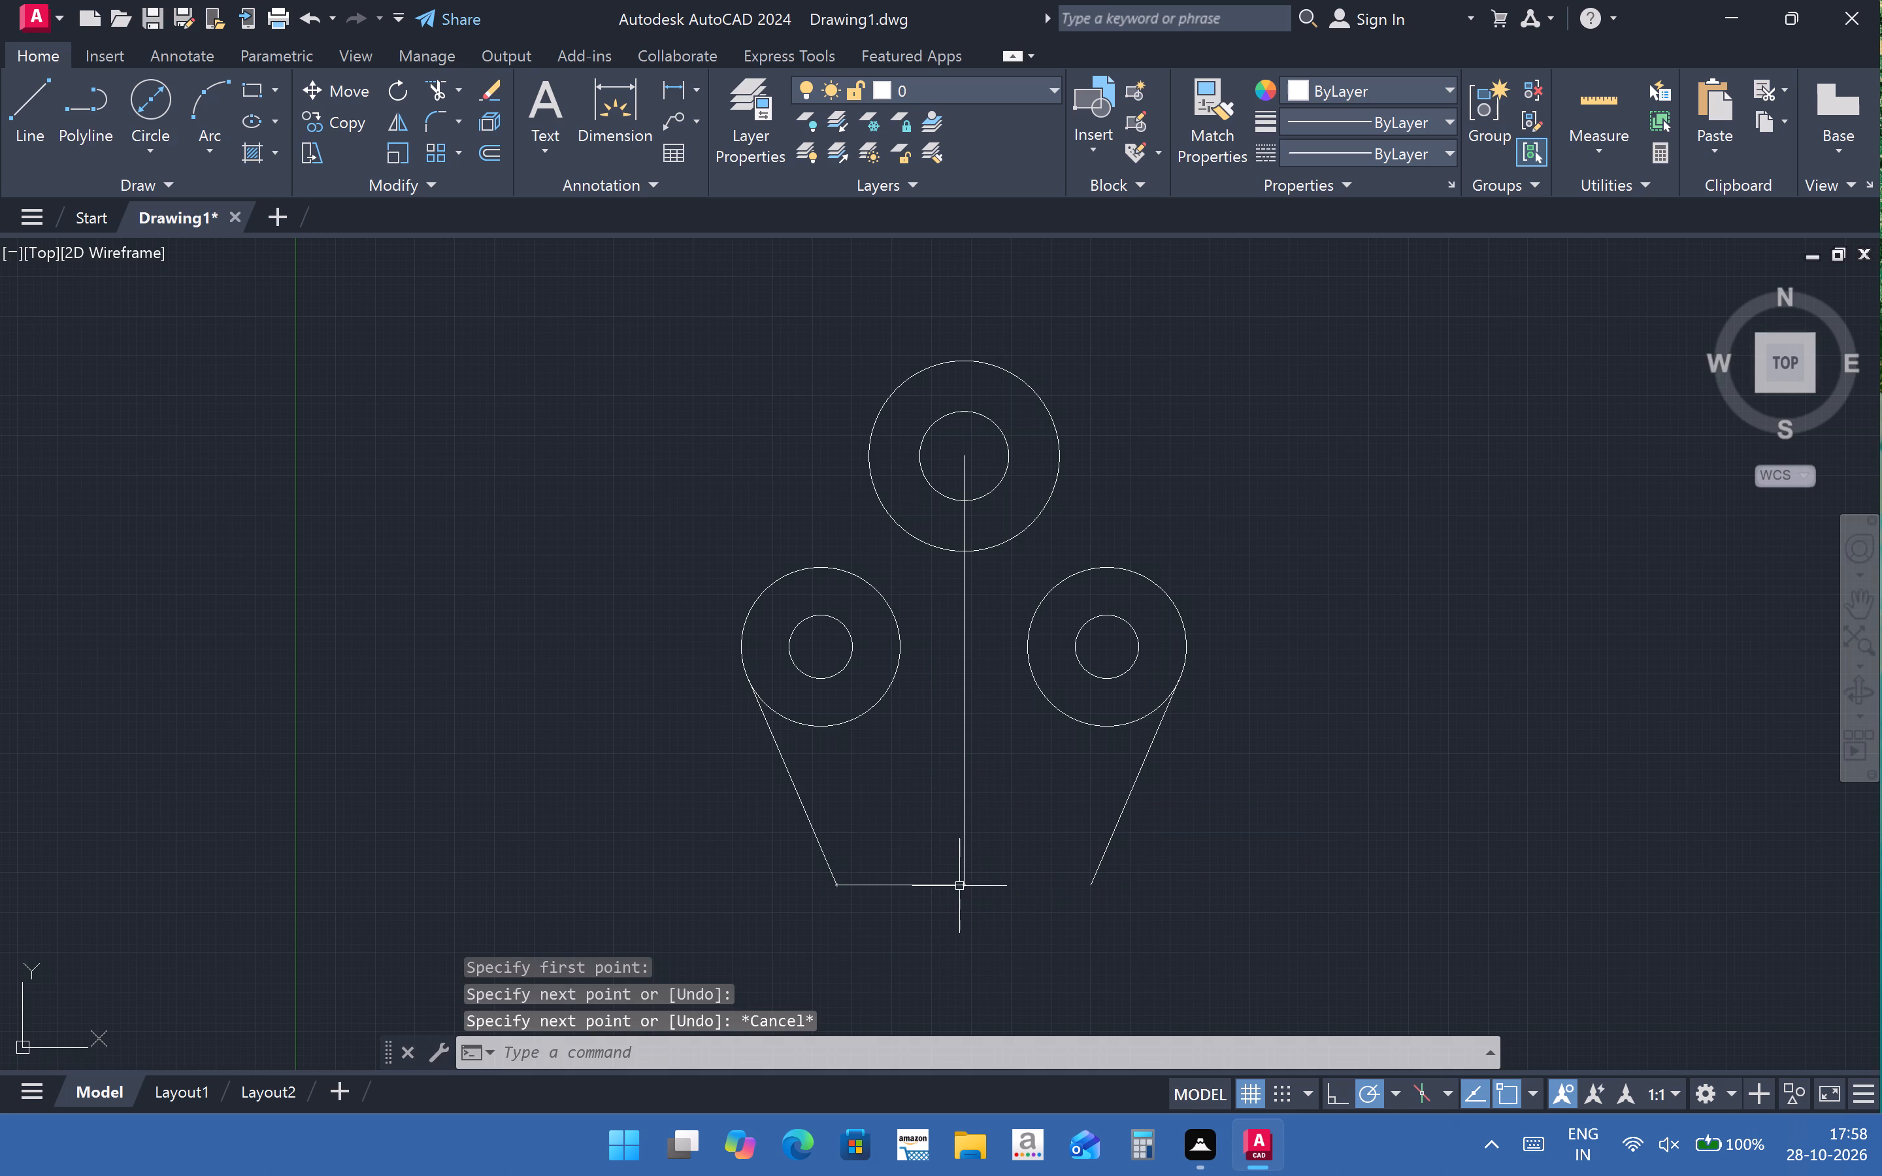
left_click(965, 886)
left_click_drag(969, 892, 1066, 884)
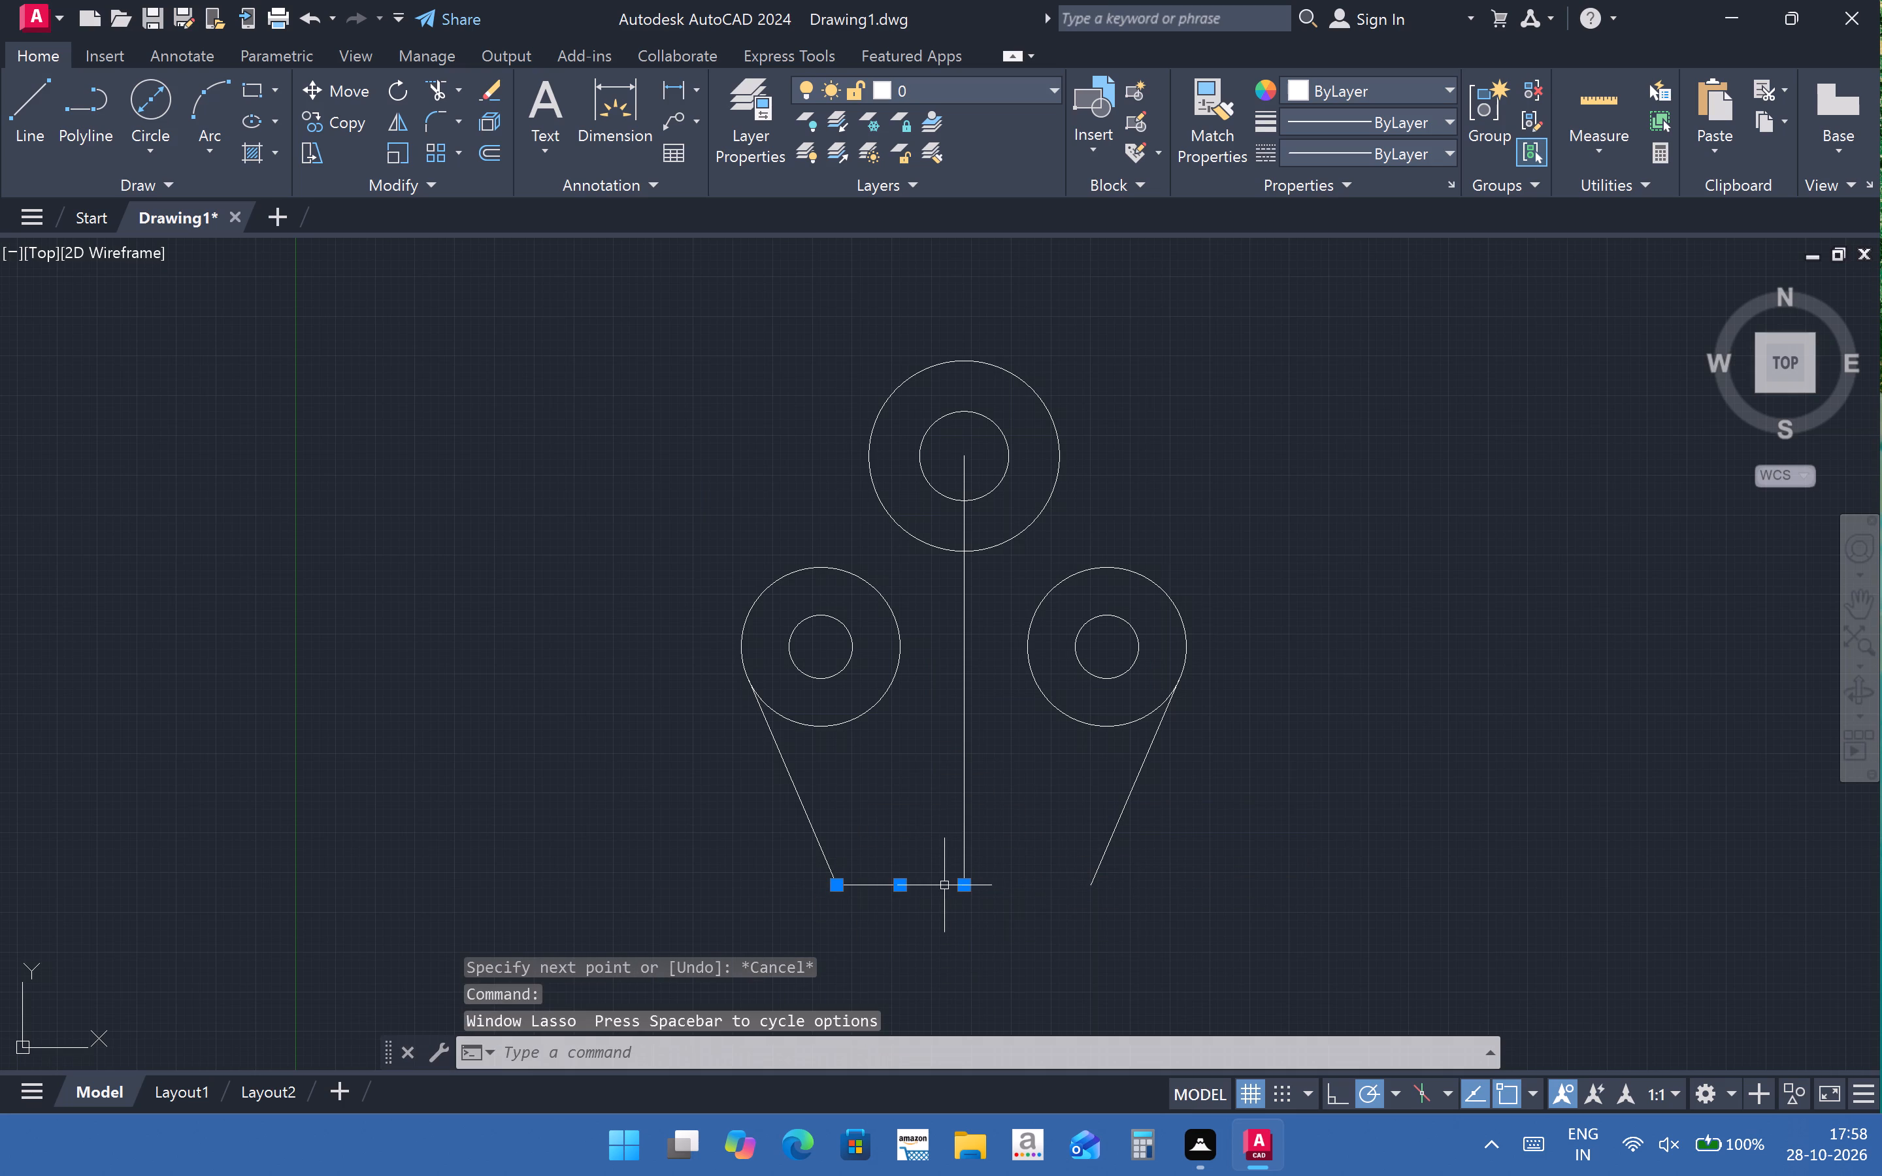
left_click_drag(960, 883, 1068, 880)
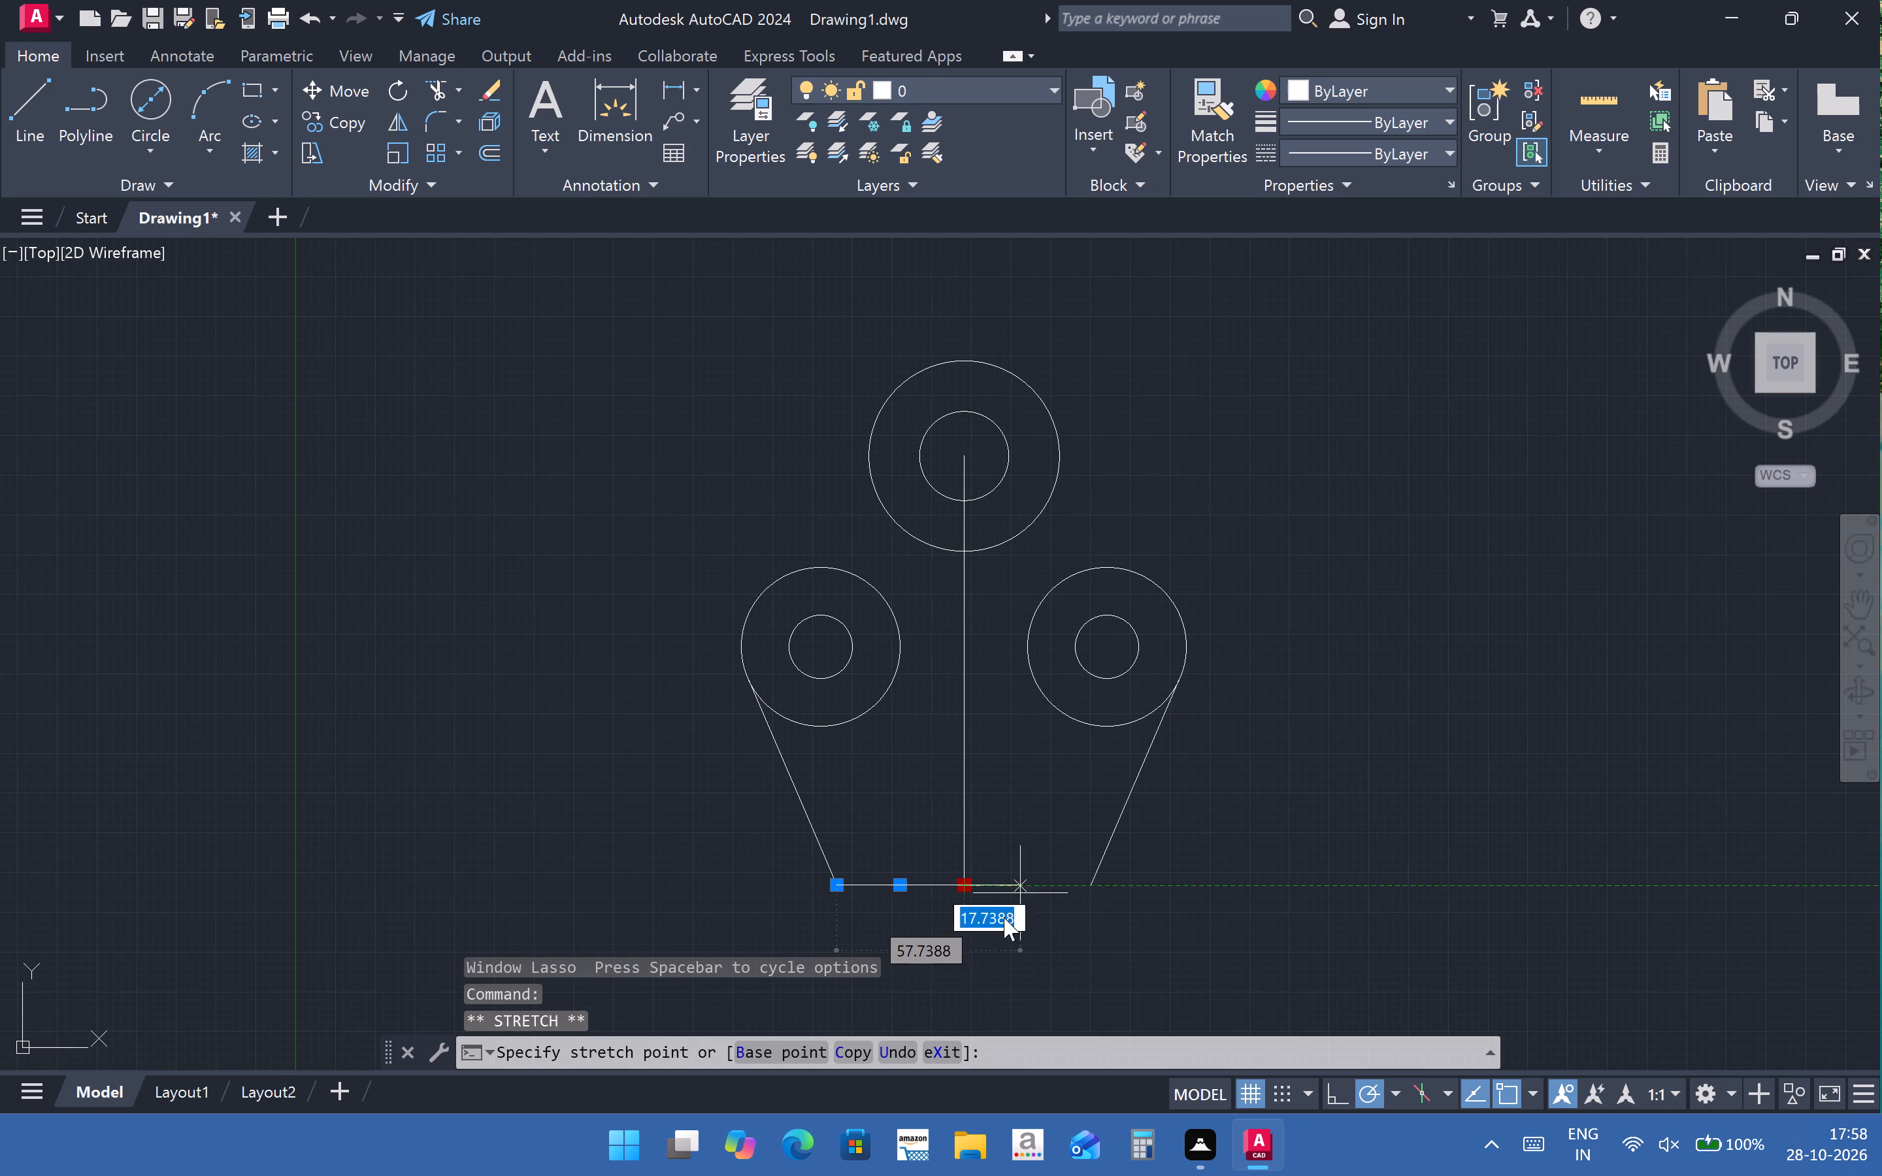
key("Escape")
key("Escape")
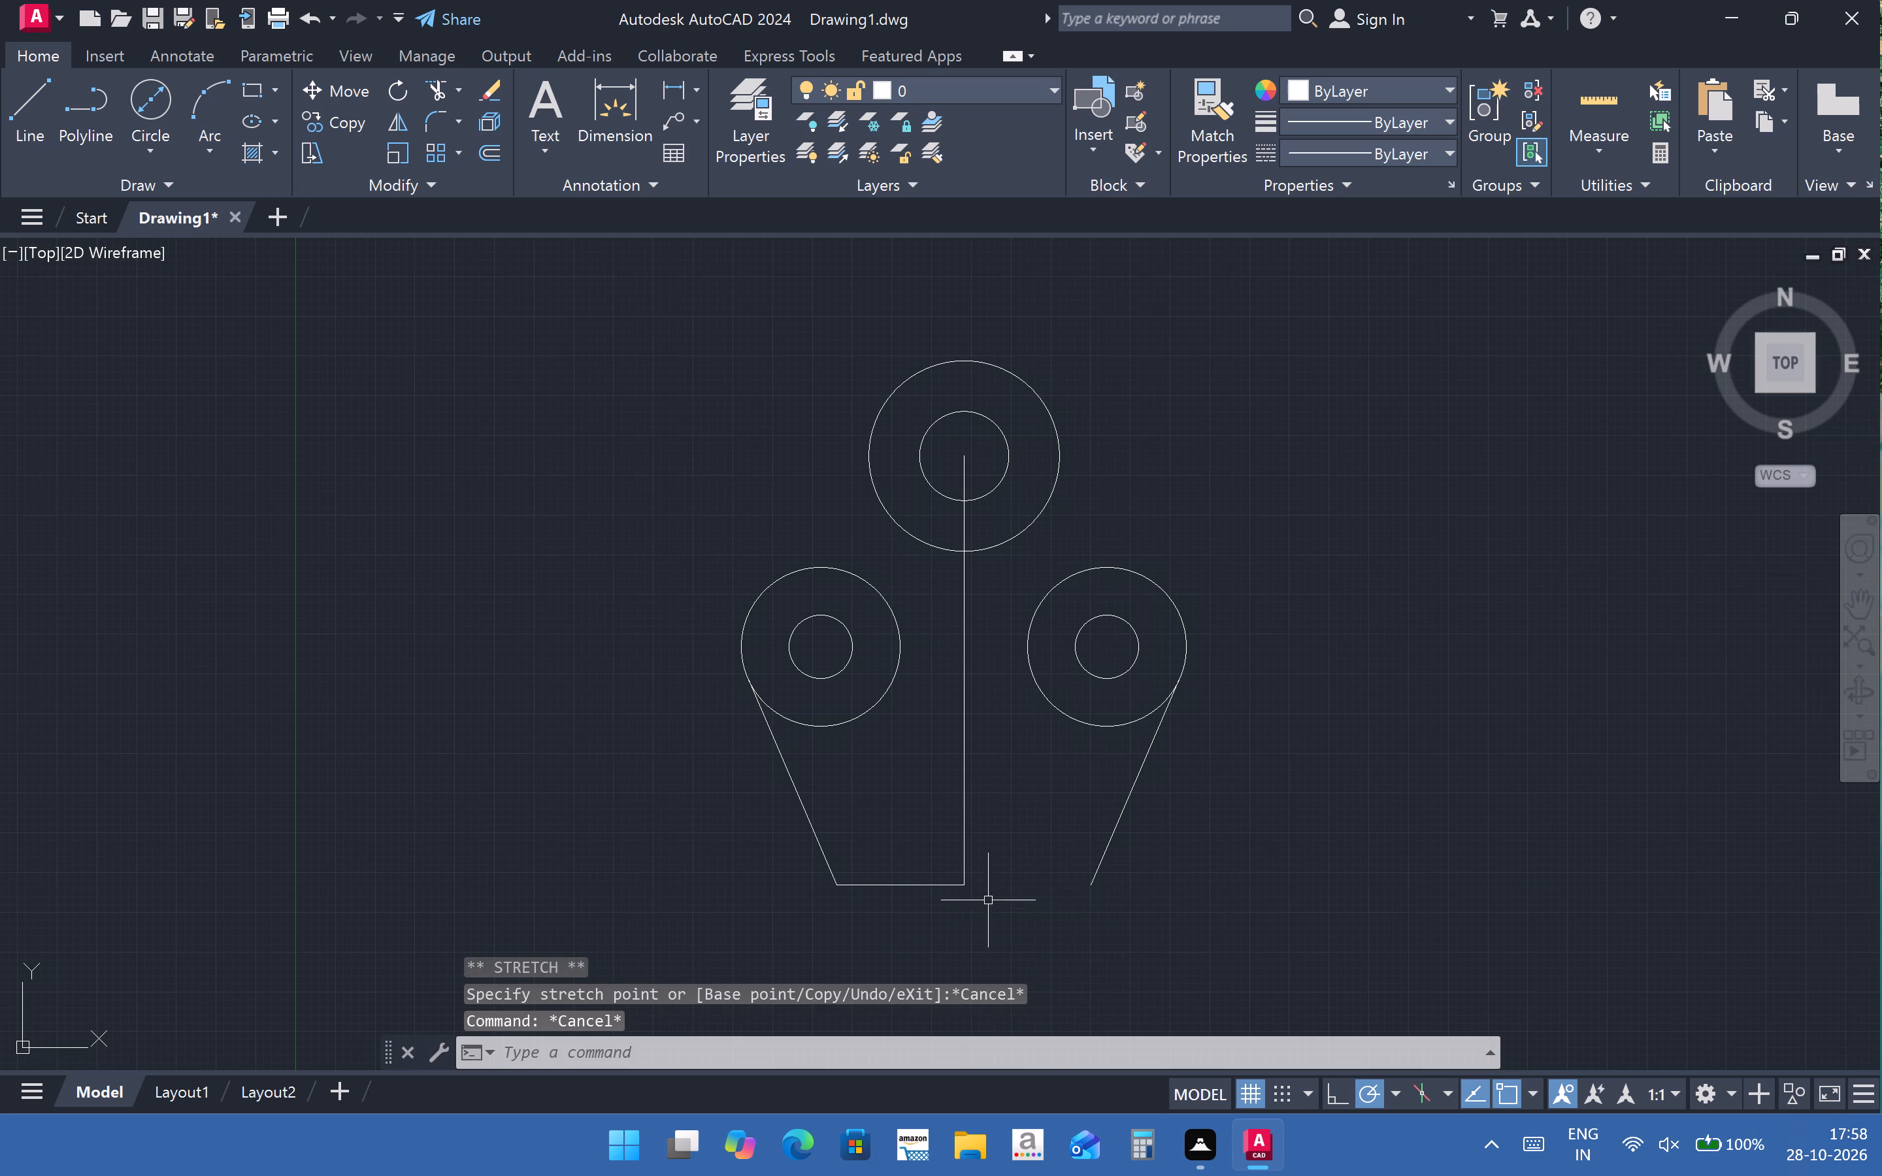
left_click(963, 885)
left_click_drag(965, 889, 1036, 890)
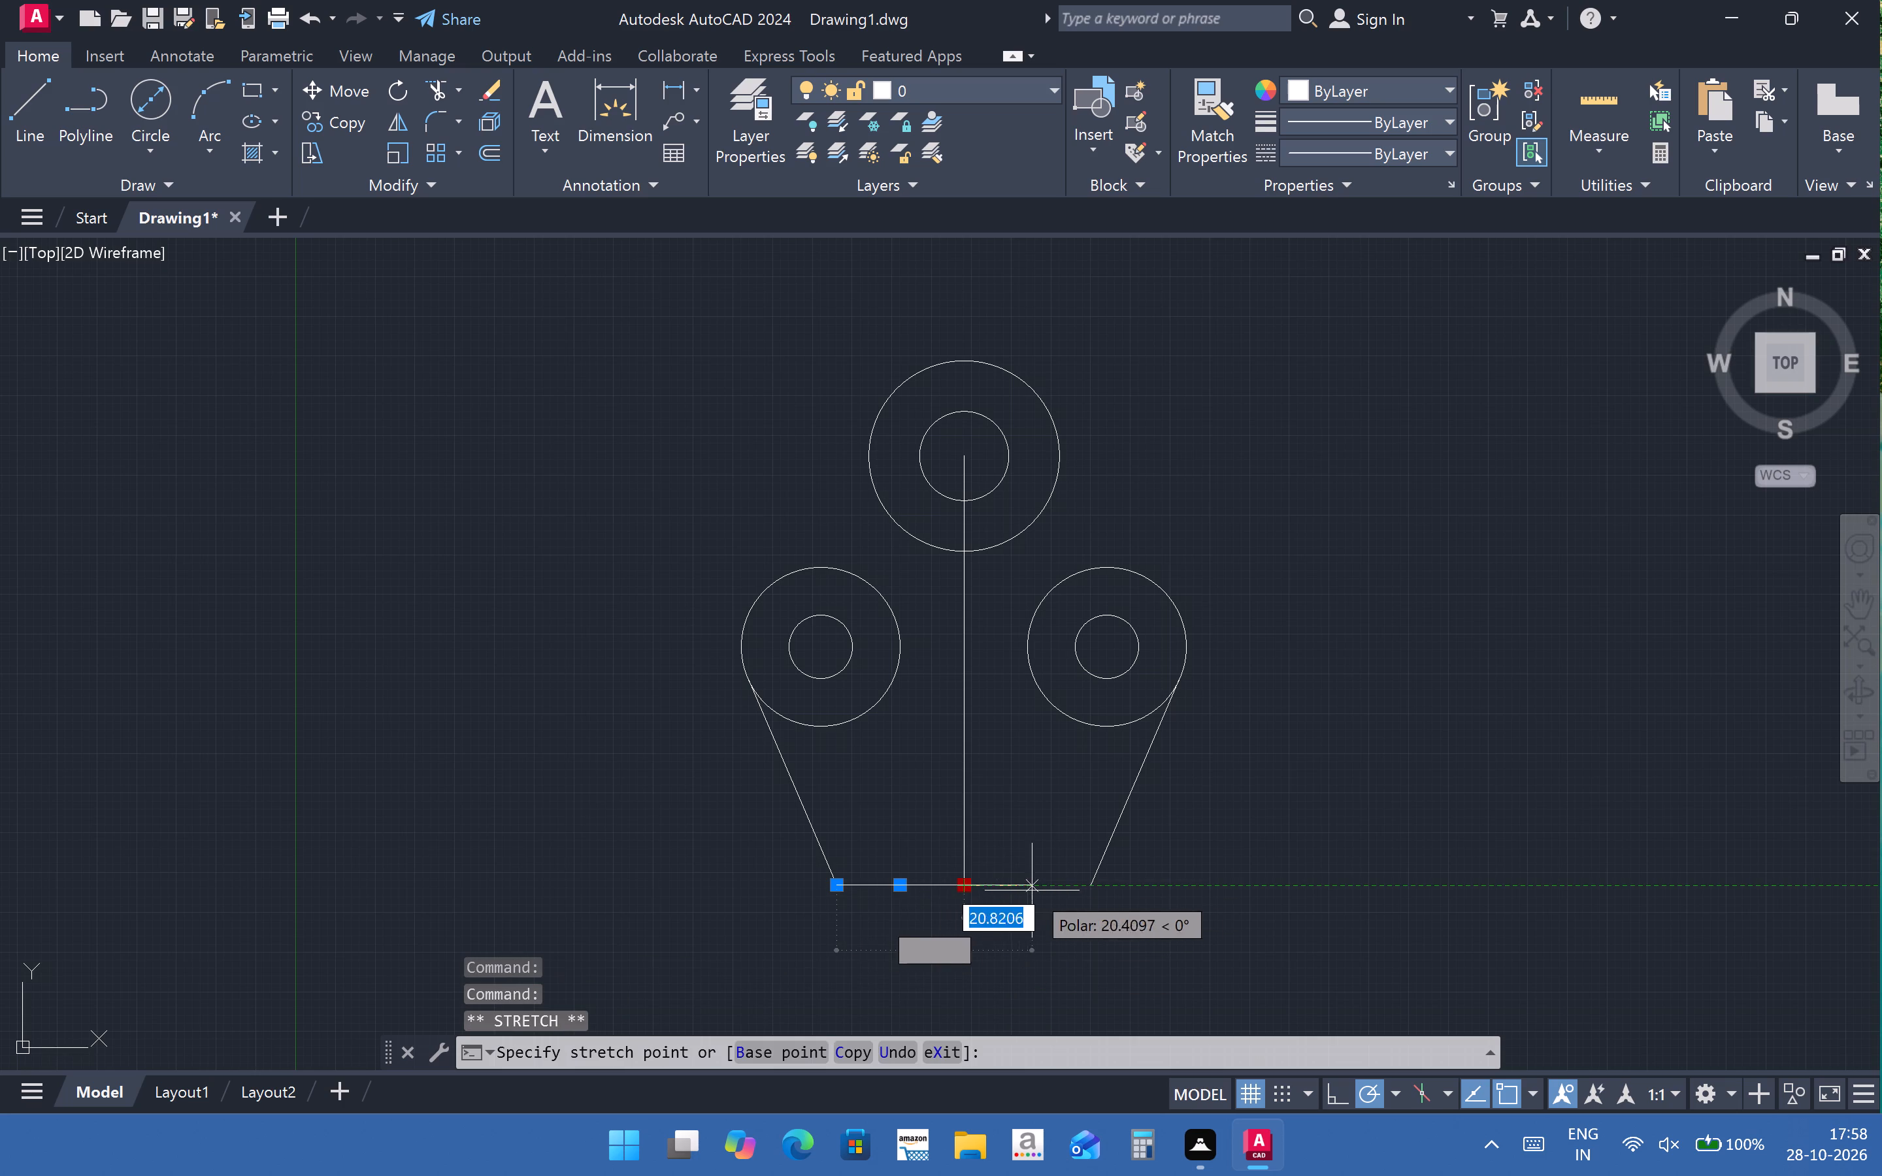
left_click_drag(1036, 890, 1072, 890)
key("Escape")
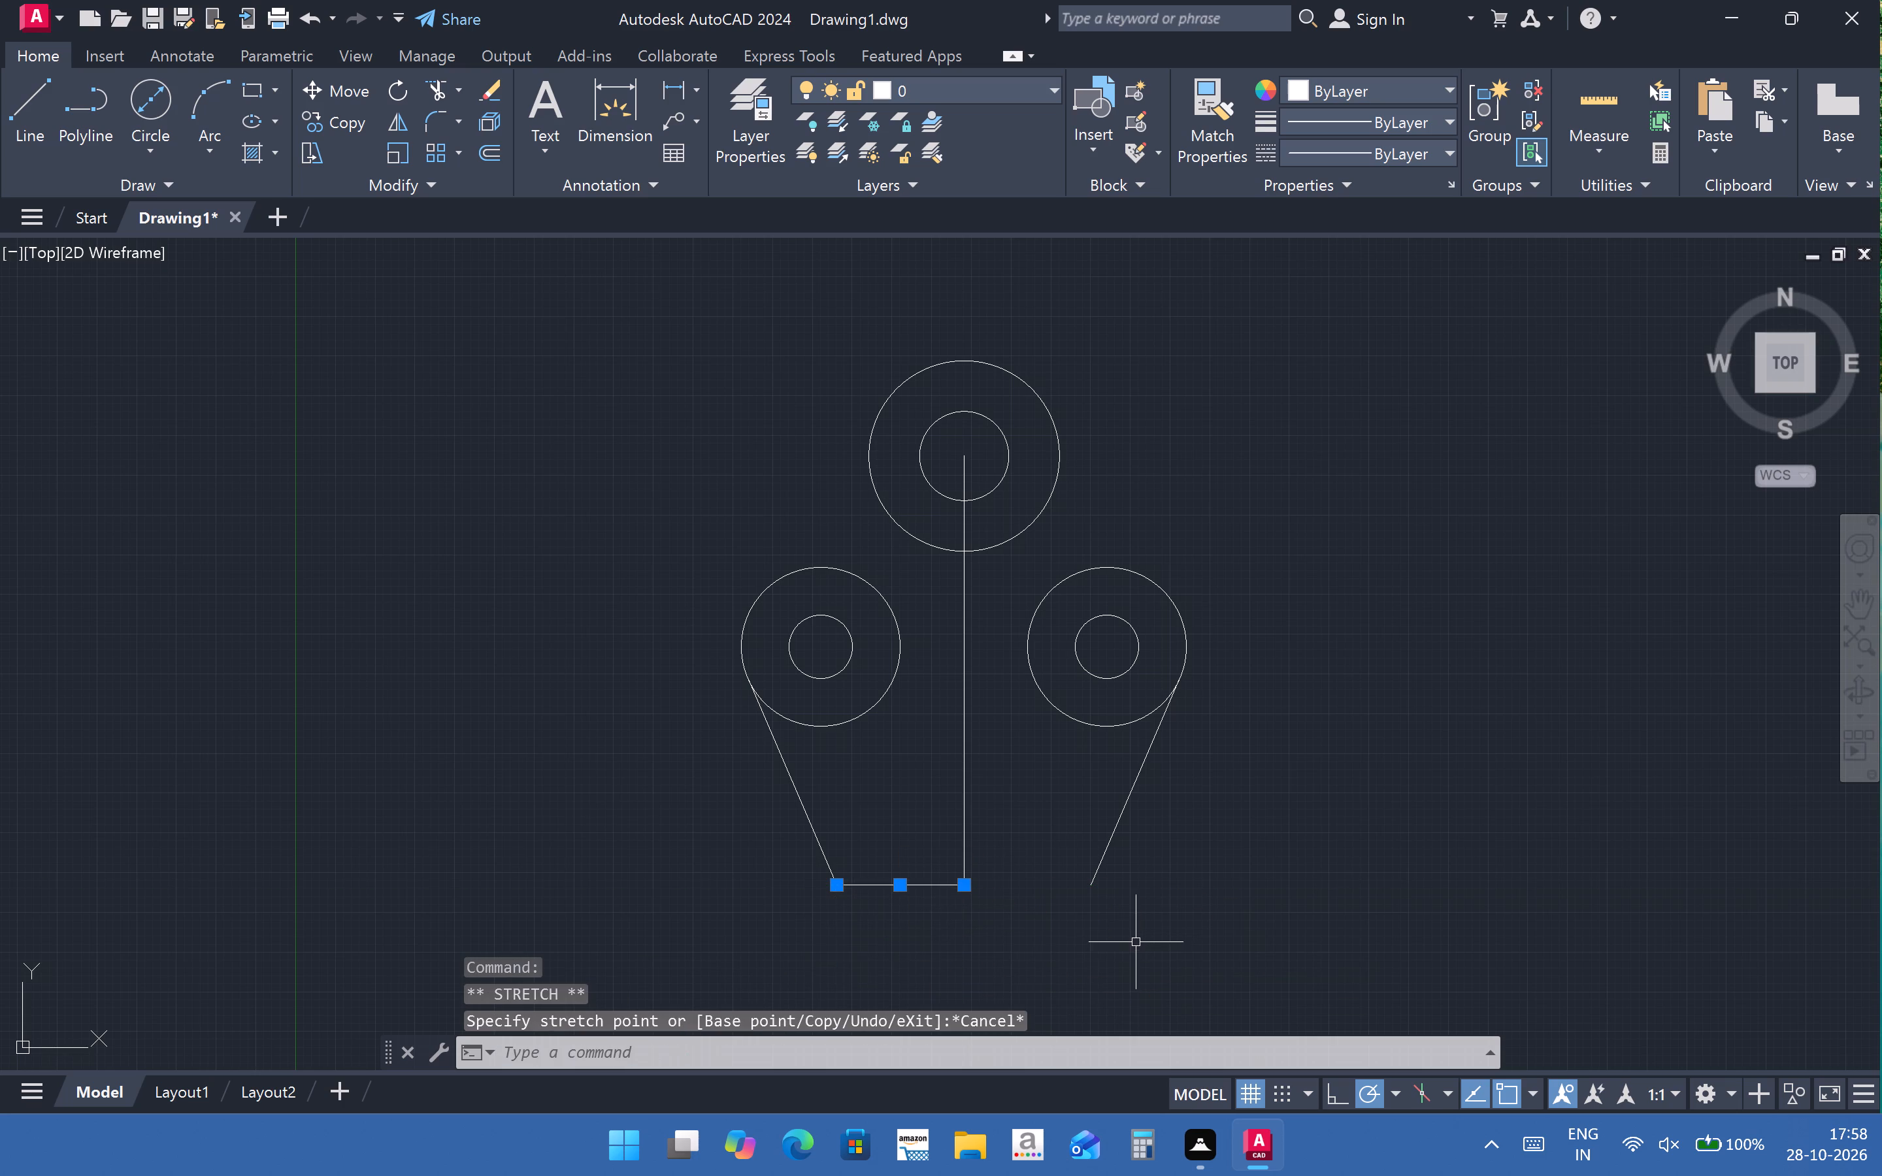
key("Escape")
Stretch the horizontal line's inner end from the centre line to the right slanted line's lower end.
left_click(950, 885)
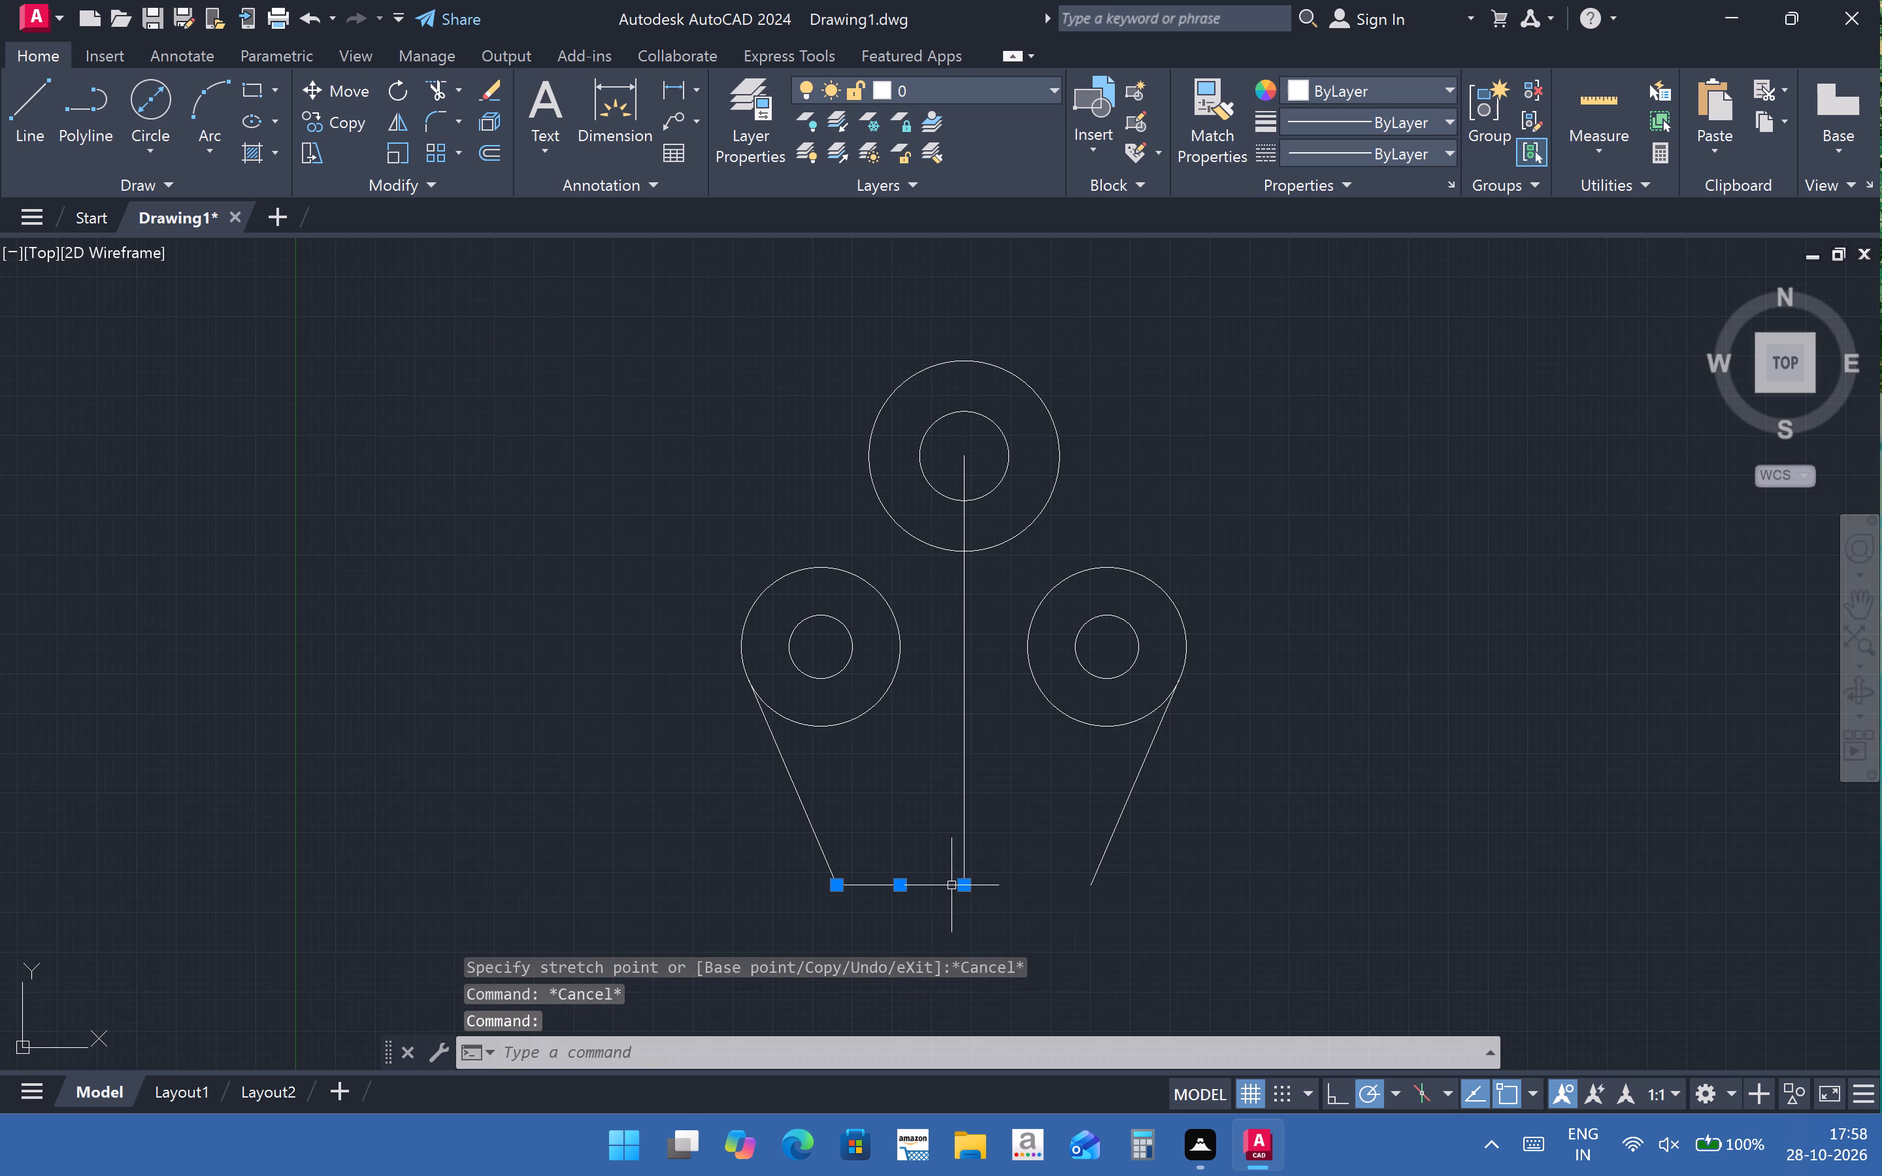
left_click_drag(961, 889, 1093, 891)
left_click(1094, 890)
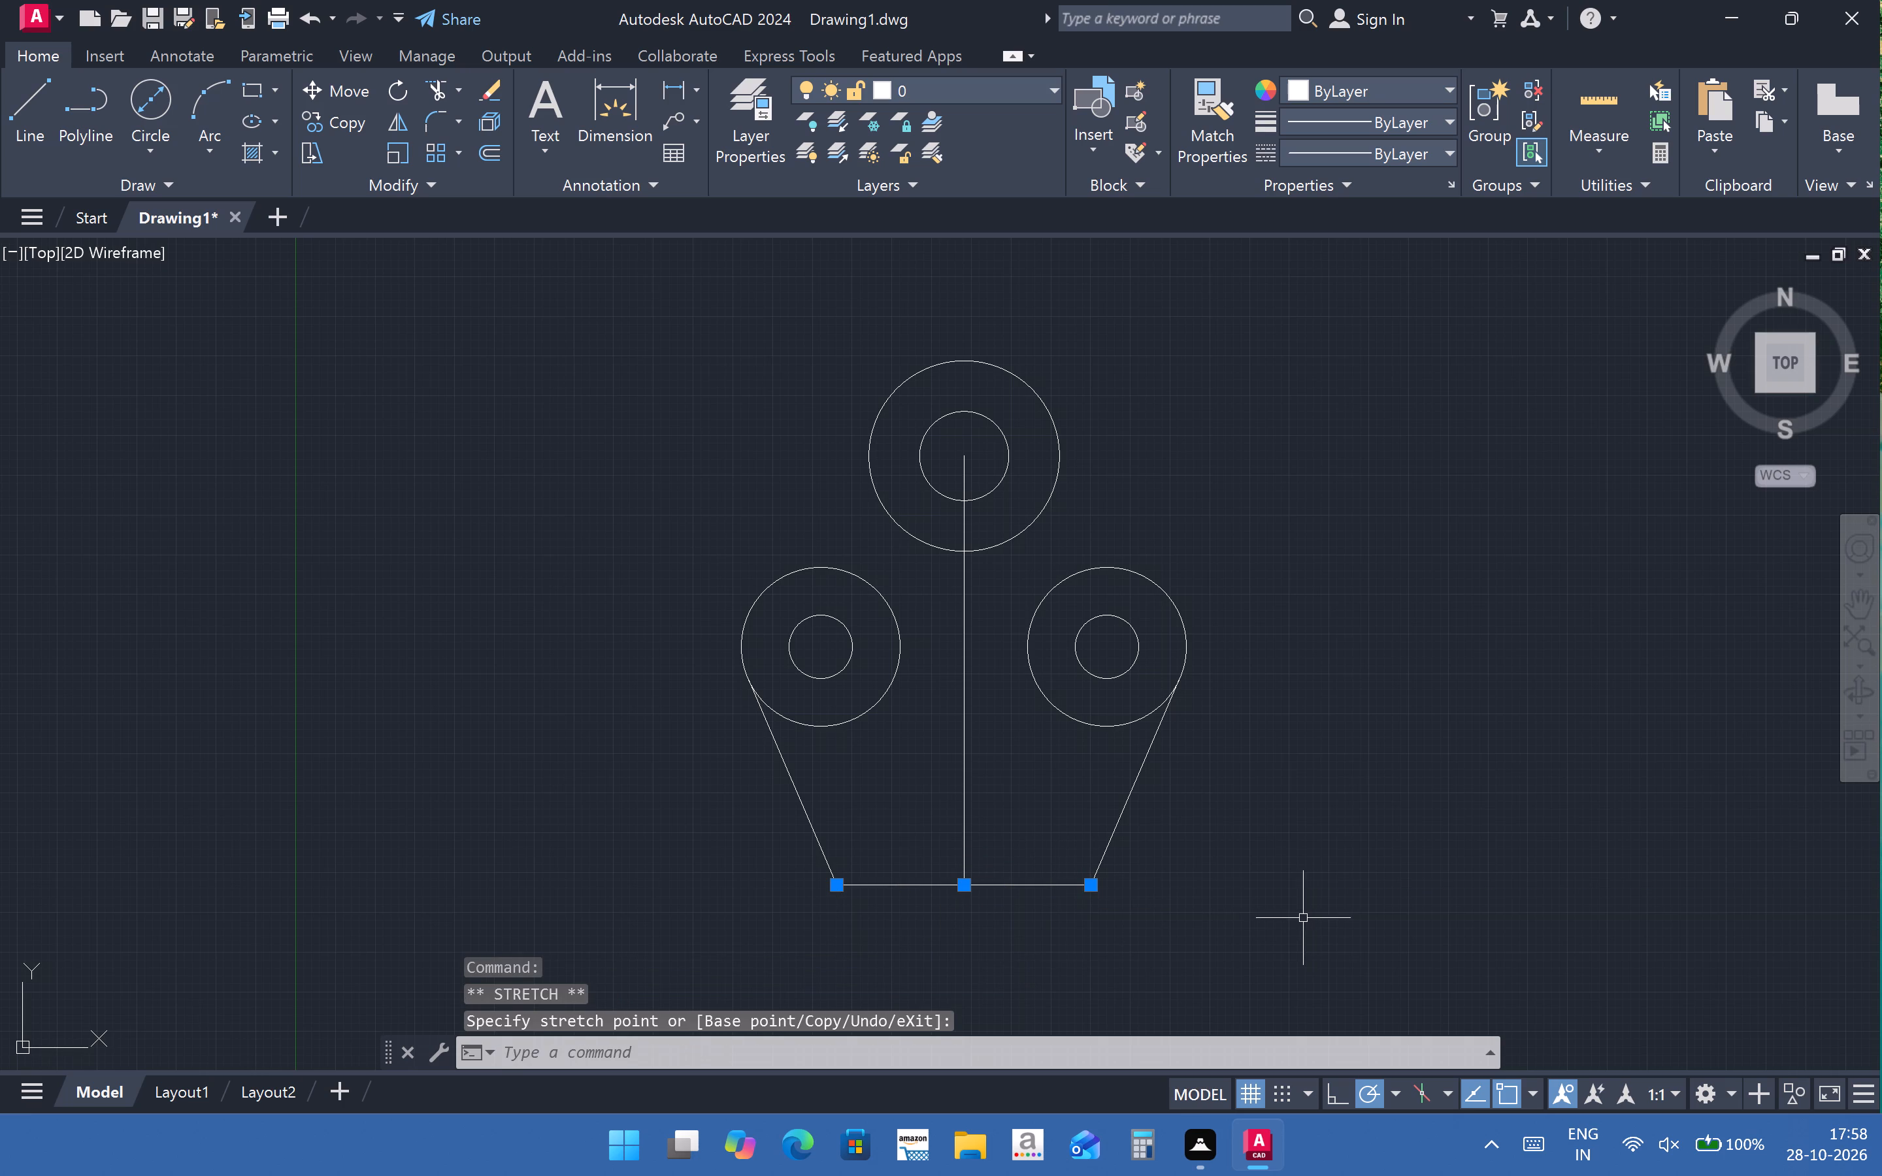
left_click(1298, 914)
key("Escape")
key("Escape")
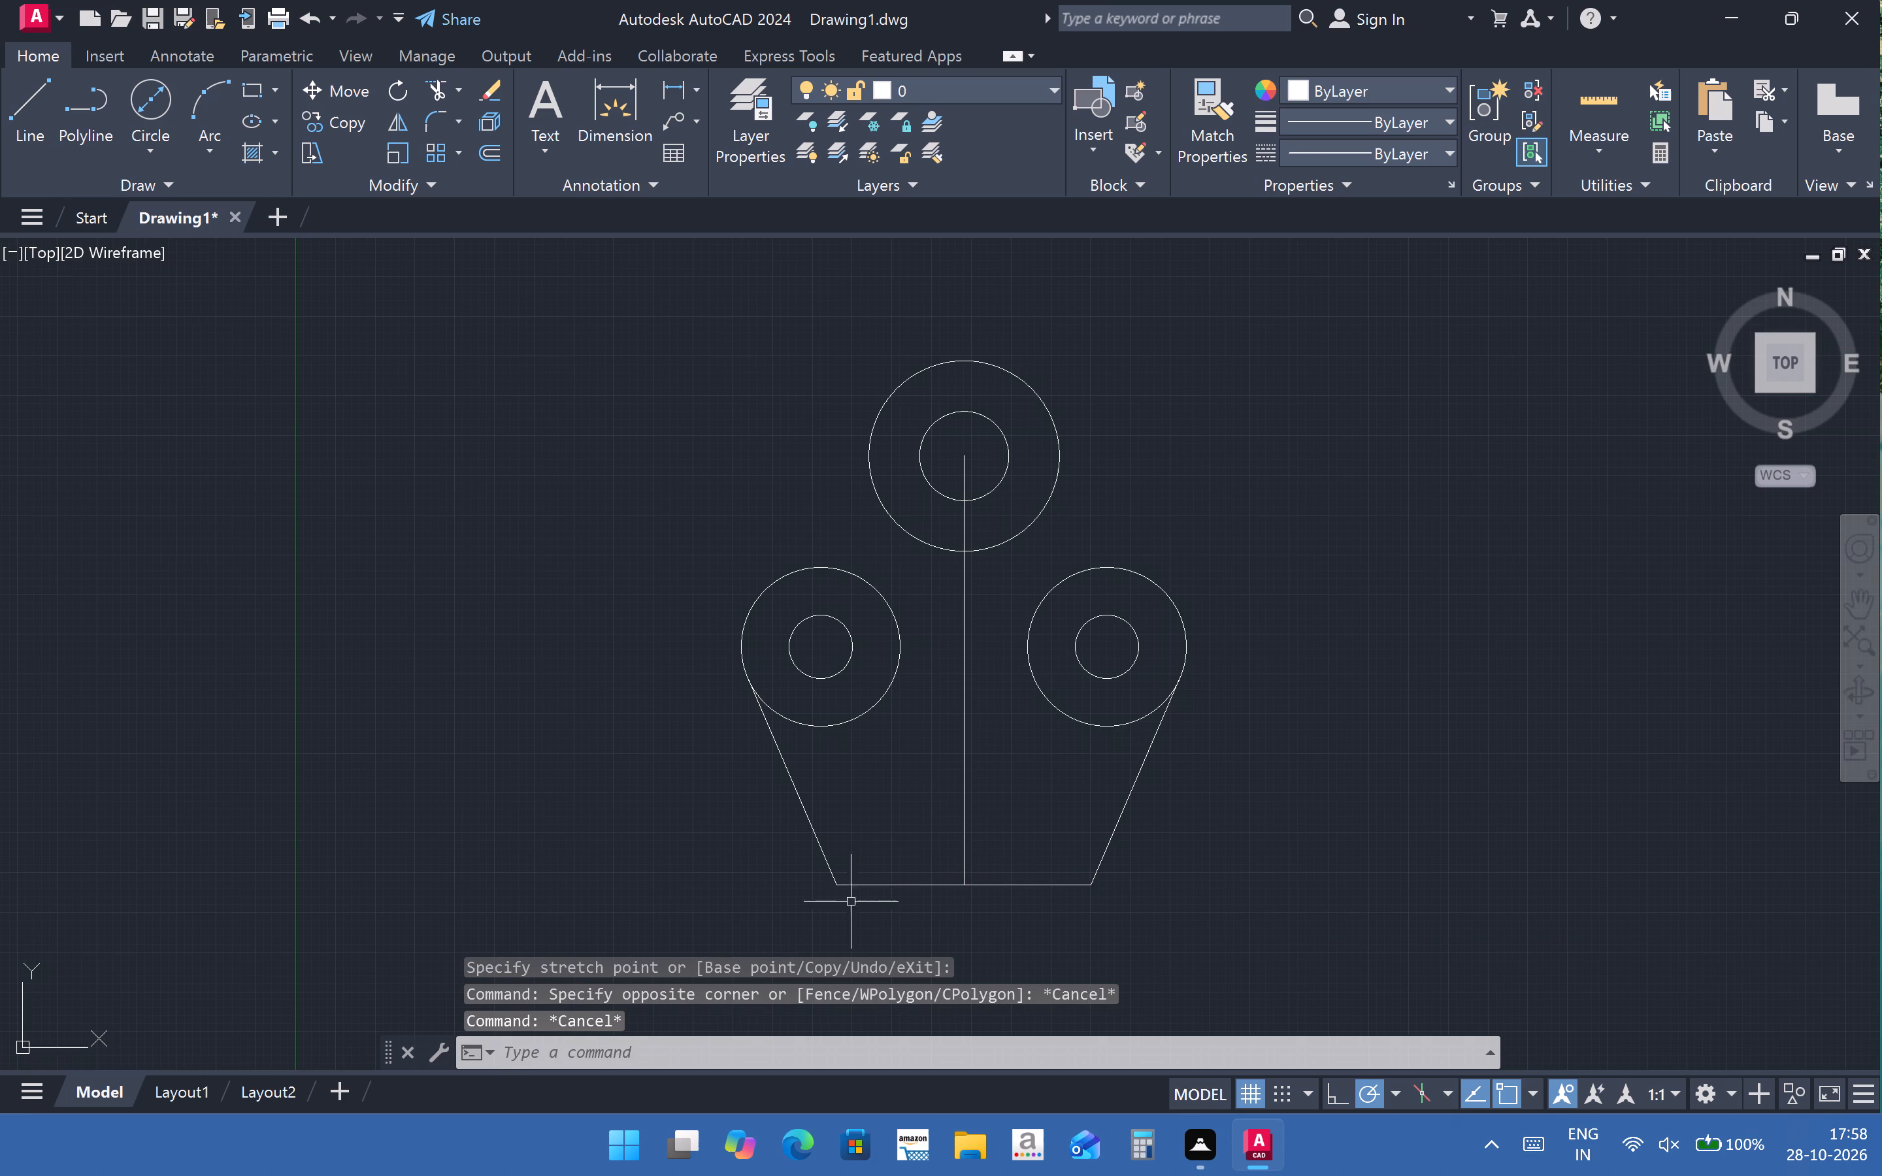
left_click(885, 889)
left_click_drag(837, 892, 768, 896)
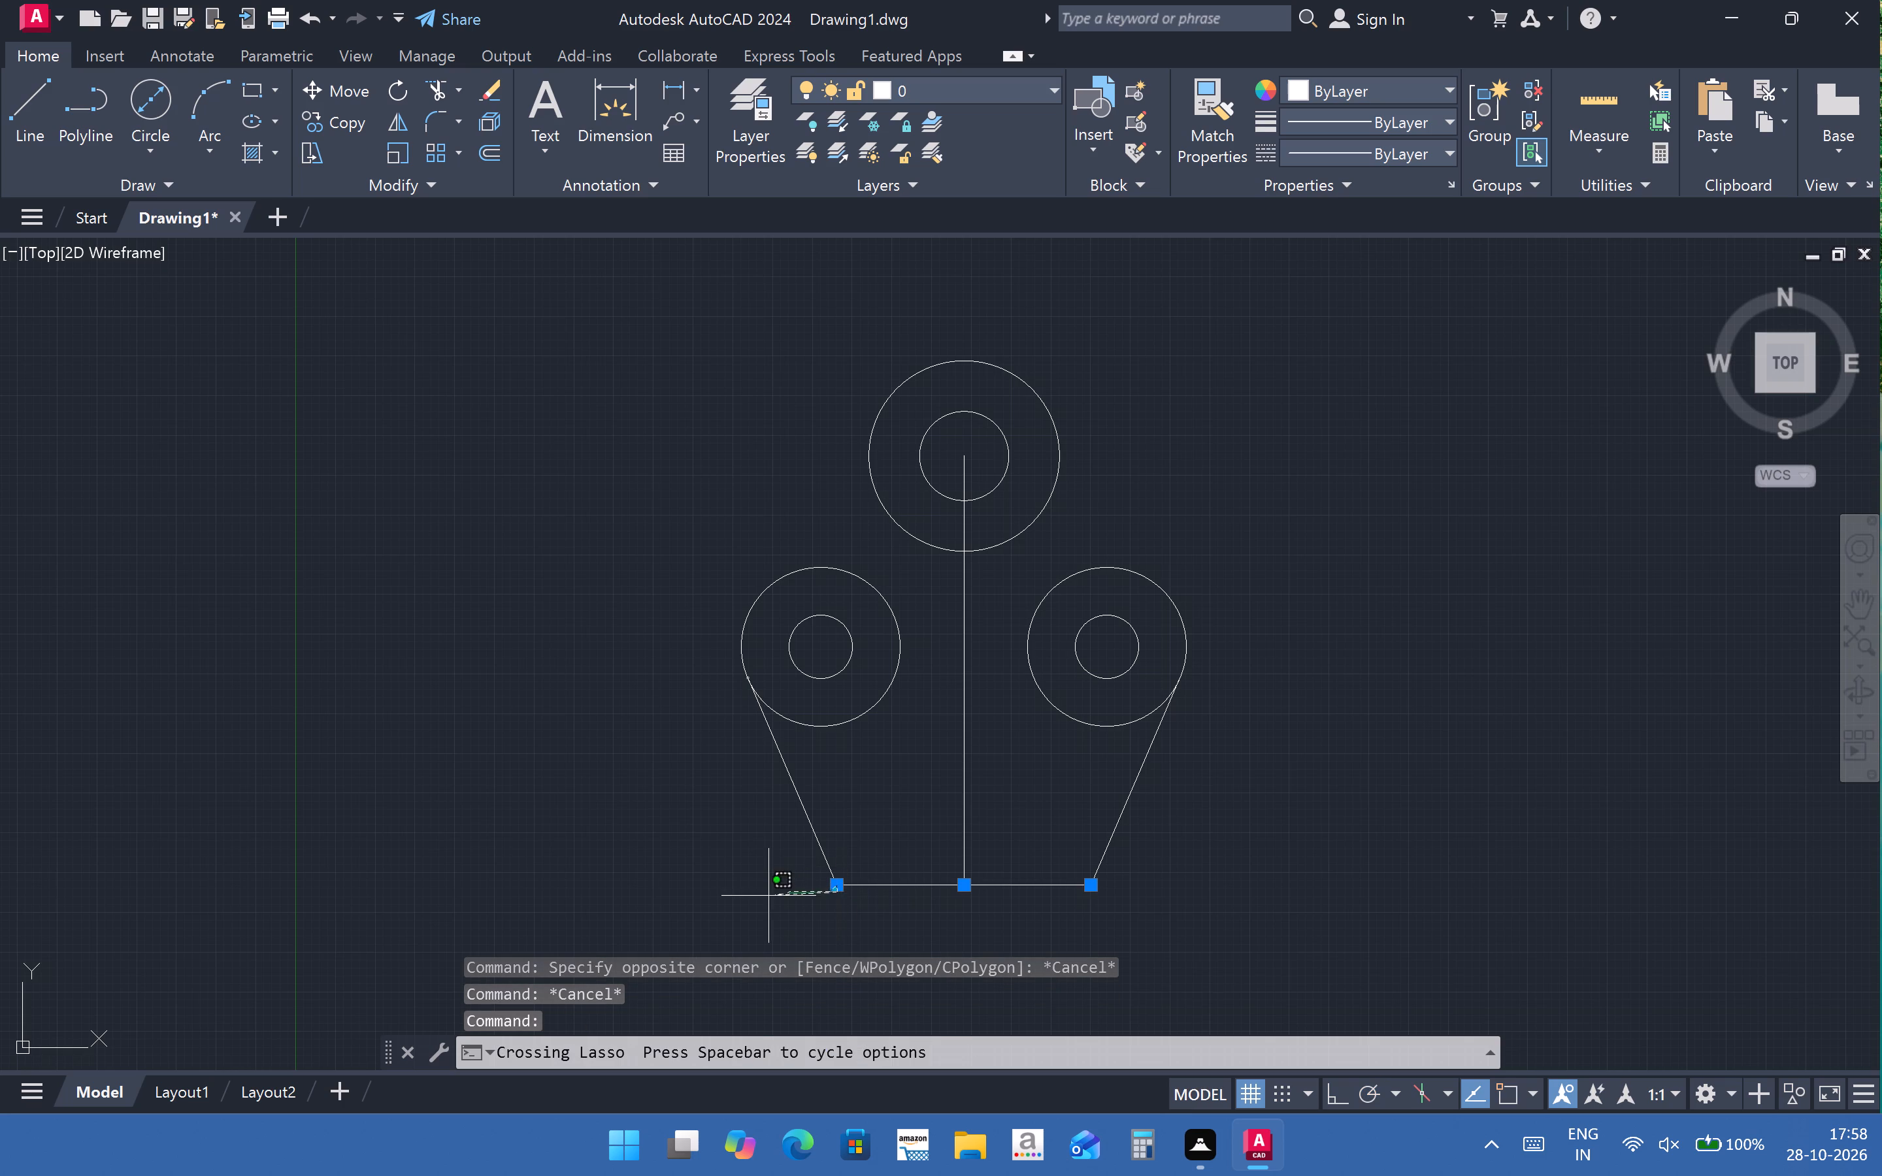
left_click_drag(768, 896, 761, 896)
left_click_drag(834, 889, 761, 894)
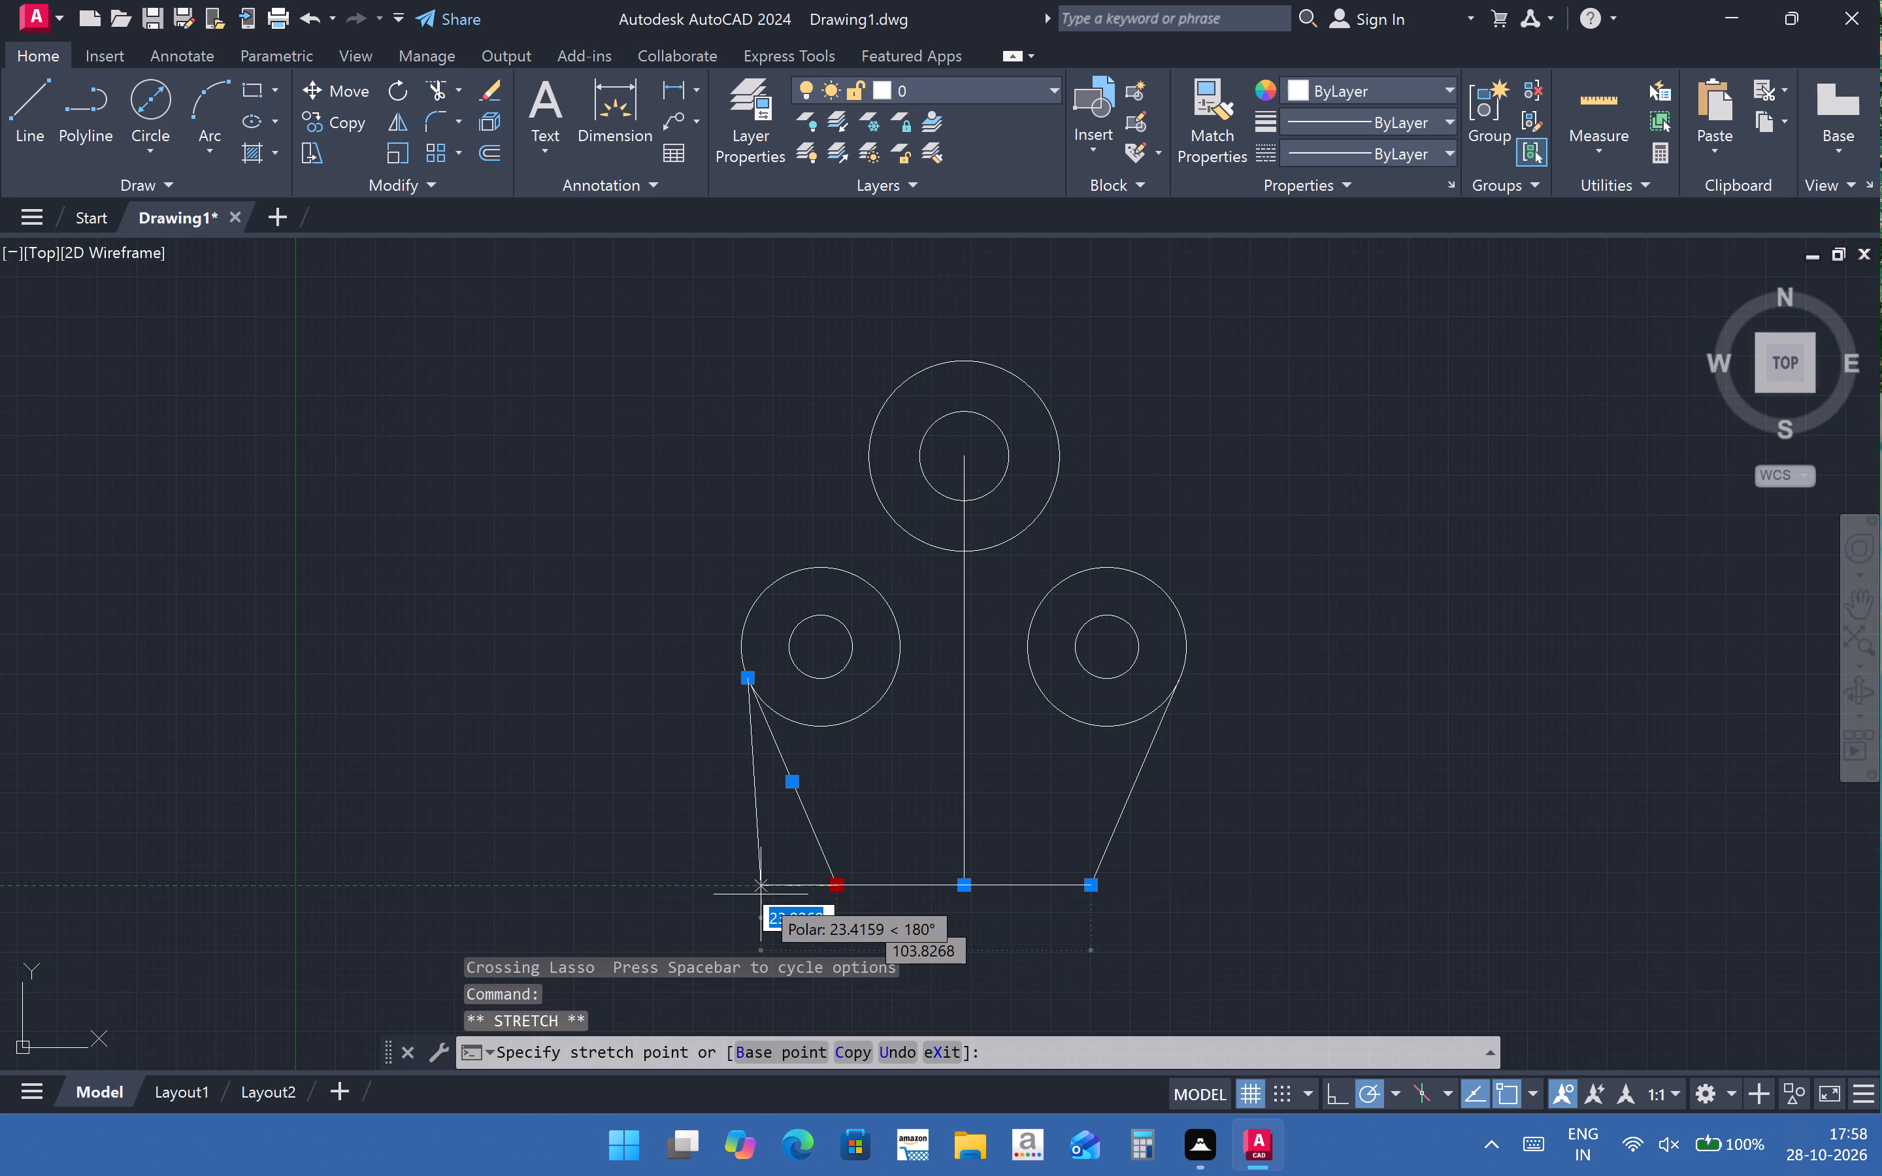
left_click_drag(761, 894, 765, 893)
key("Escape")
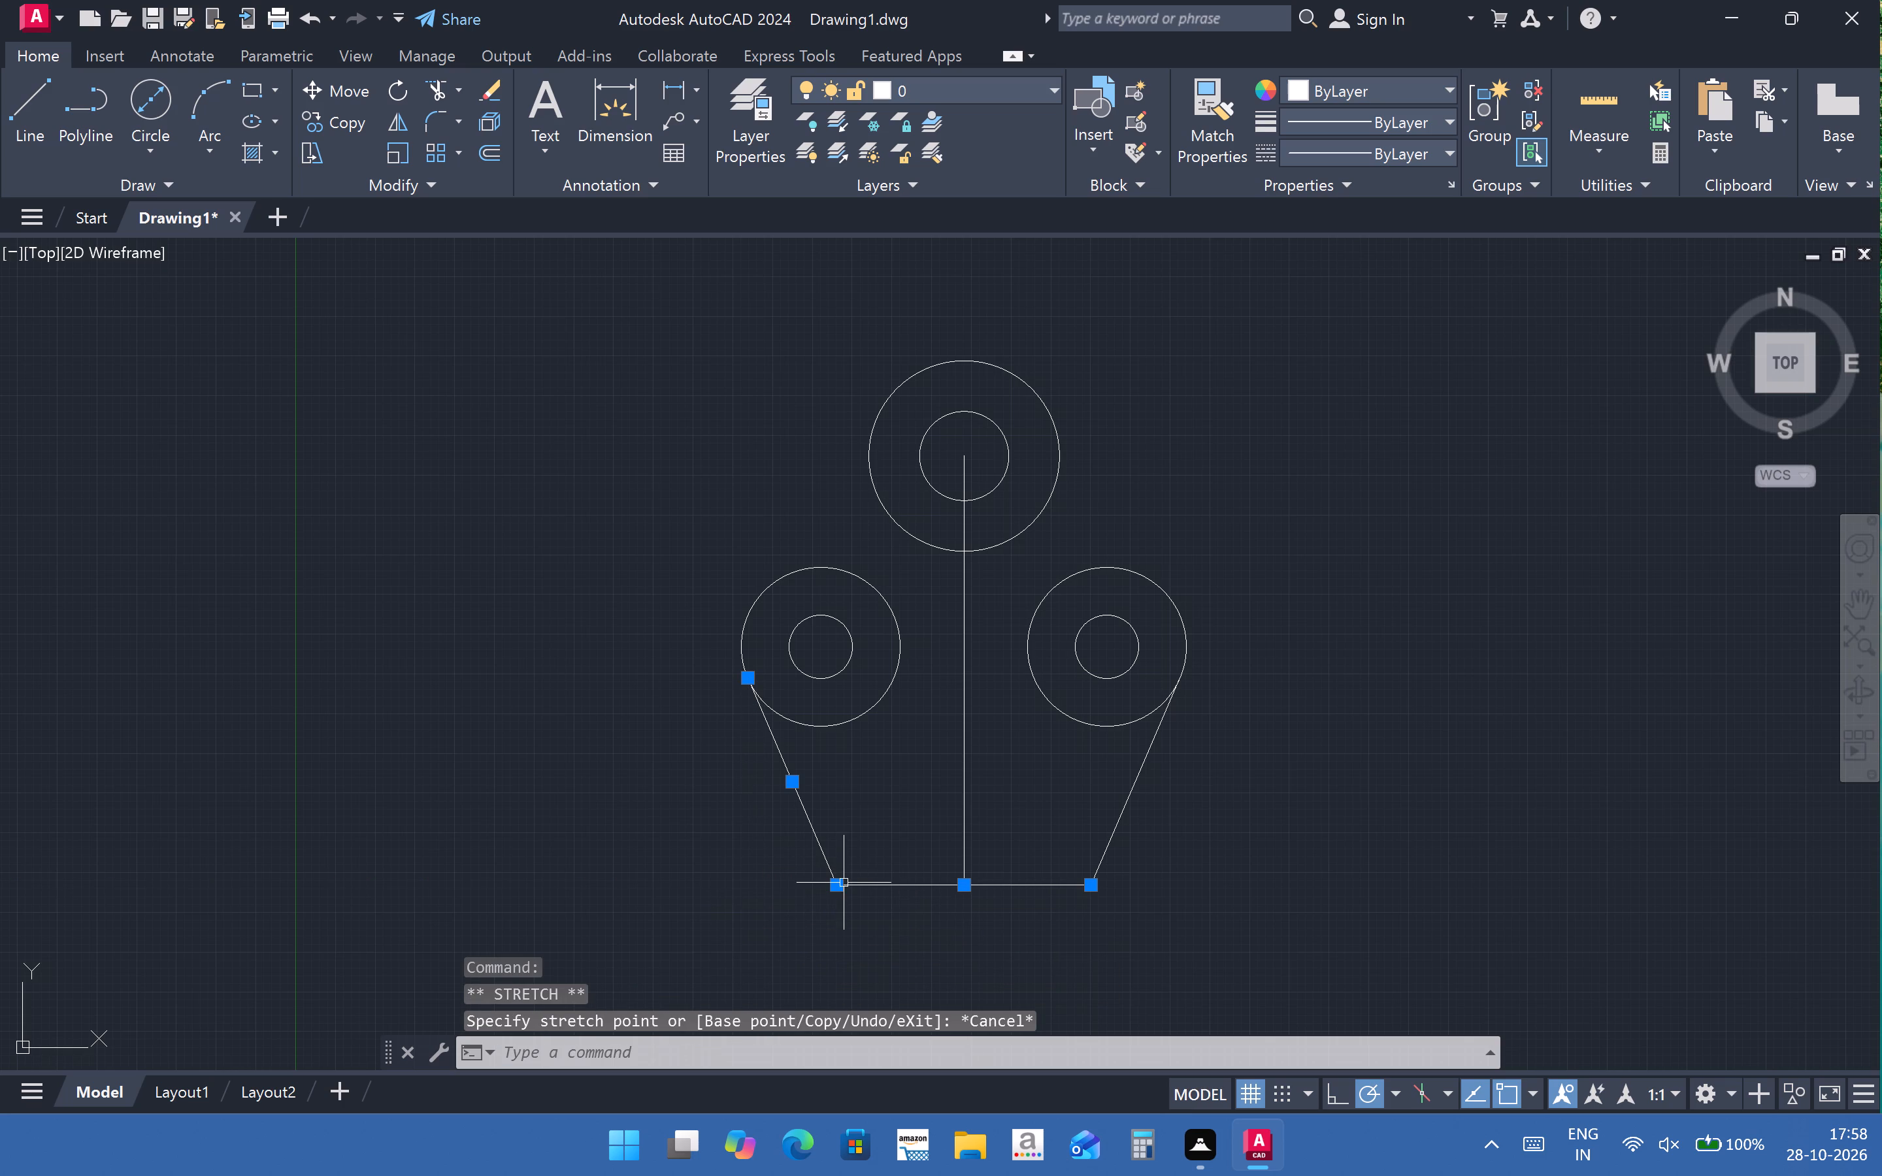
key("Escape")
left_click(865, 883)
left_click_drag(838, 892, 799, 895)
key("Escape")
Stretch the left end of the horizontal base line outward by 40 mm.
left_click(836, 883)
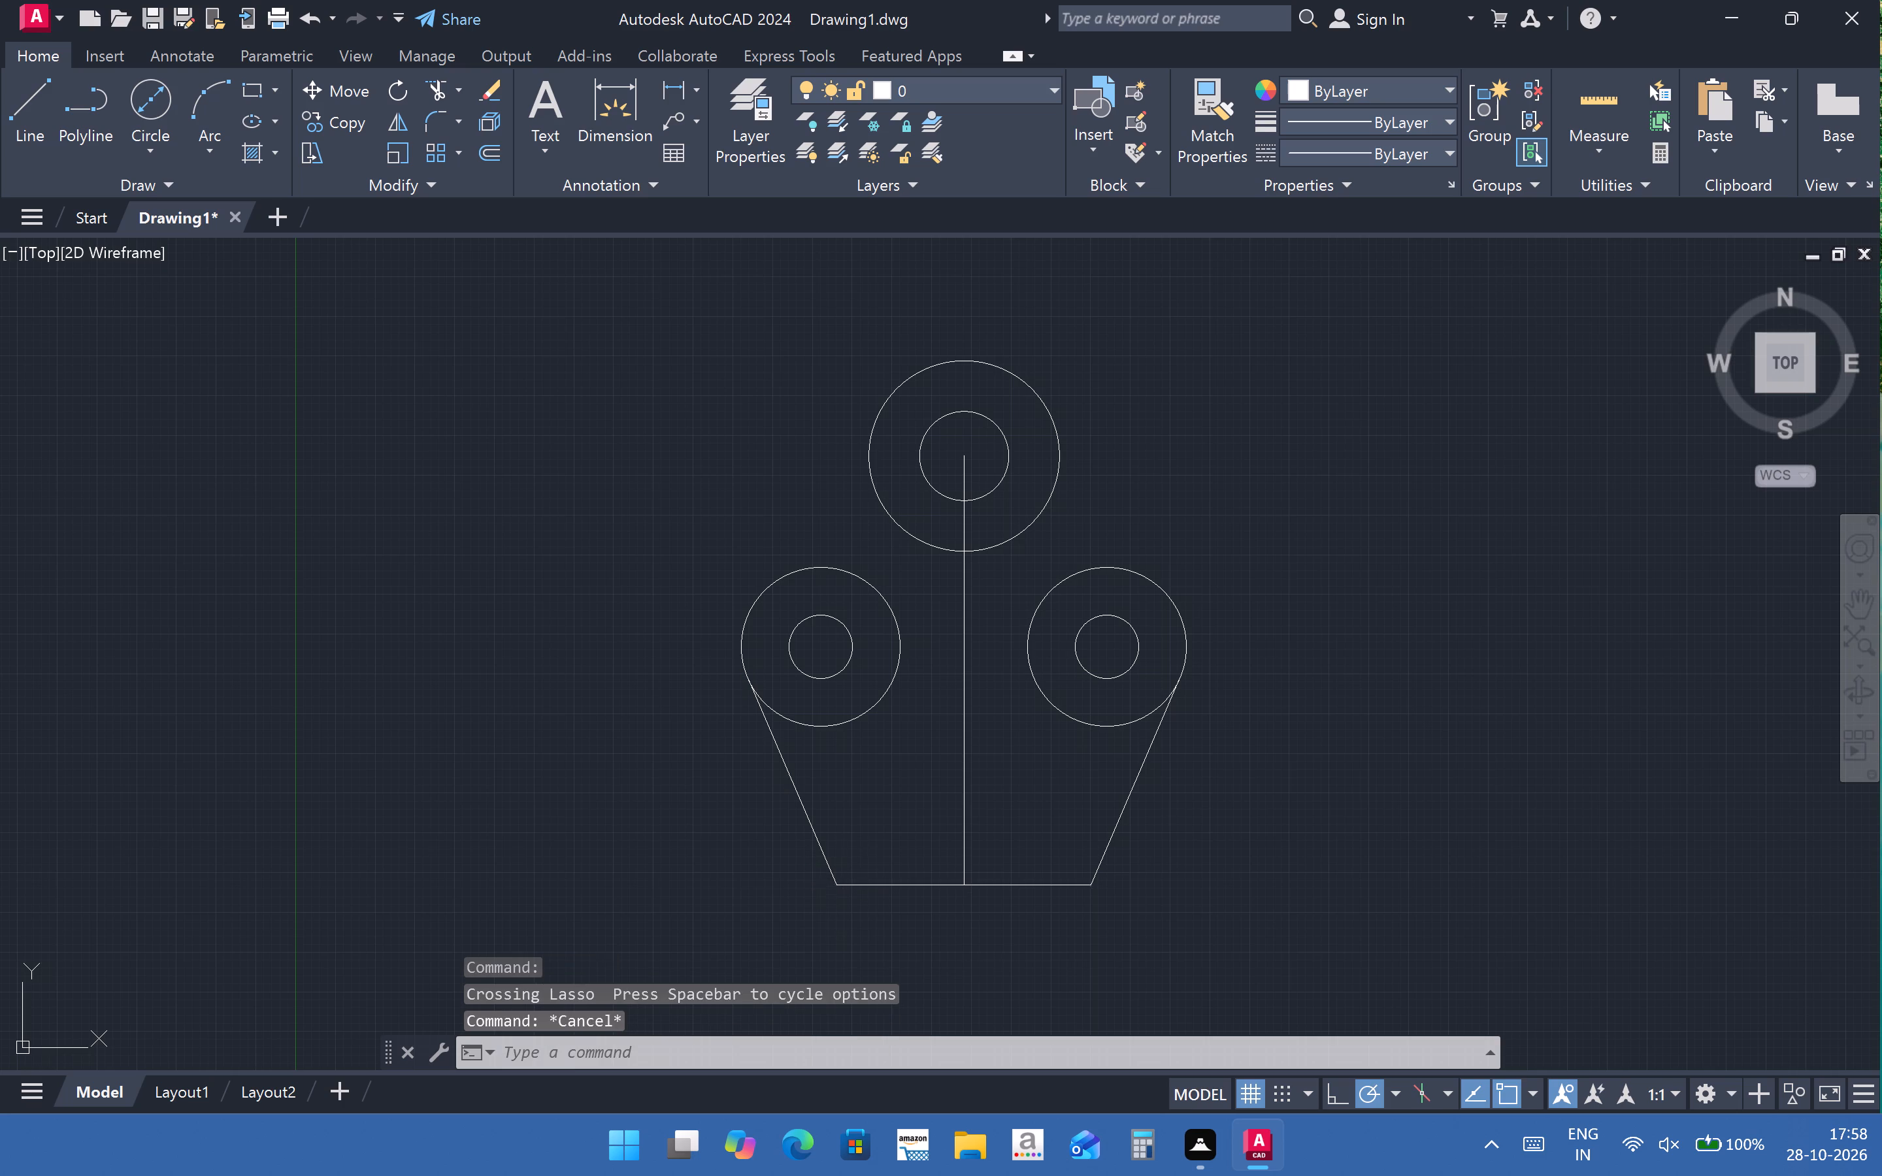
left_click_drag(834, 887, 780, 888)
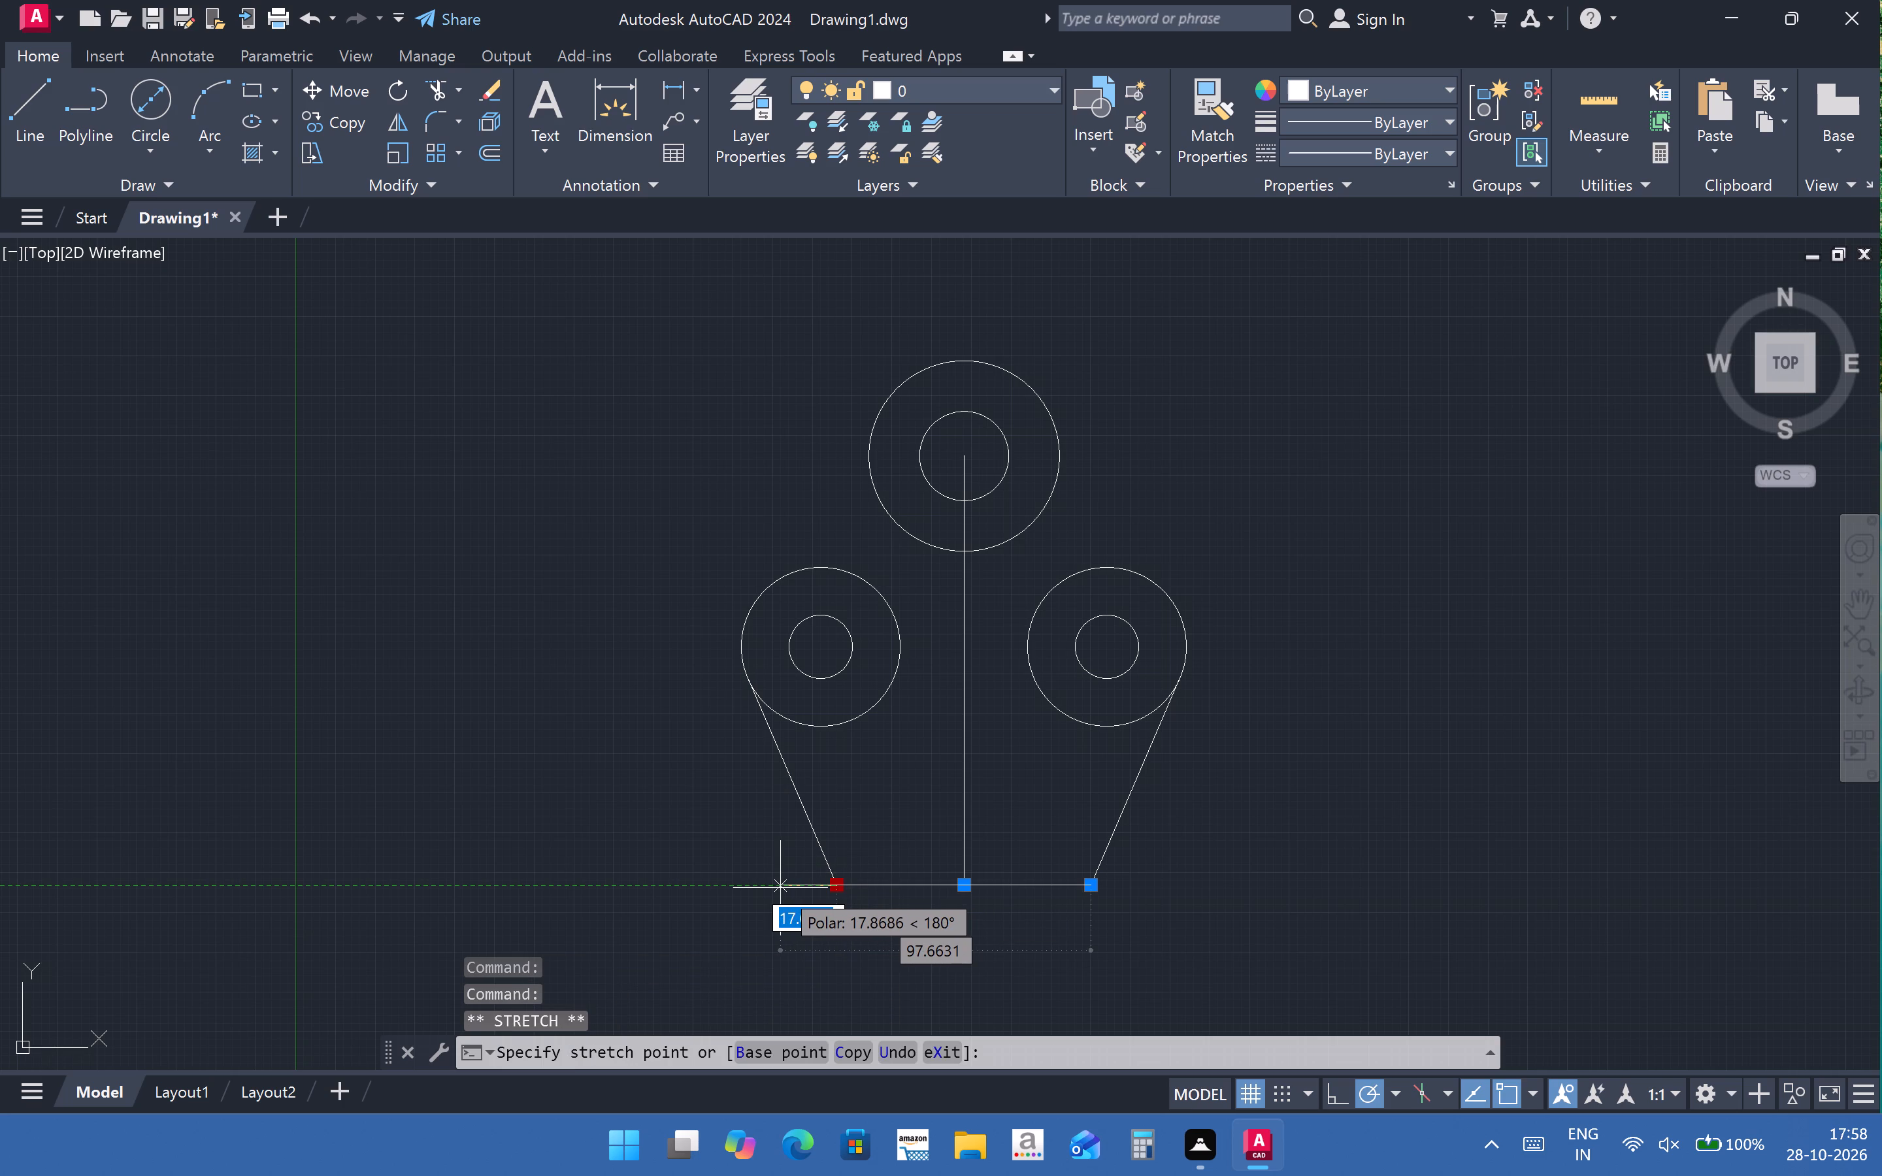
left_click_drag(780, 888, 766, 888)
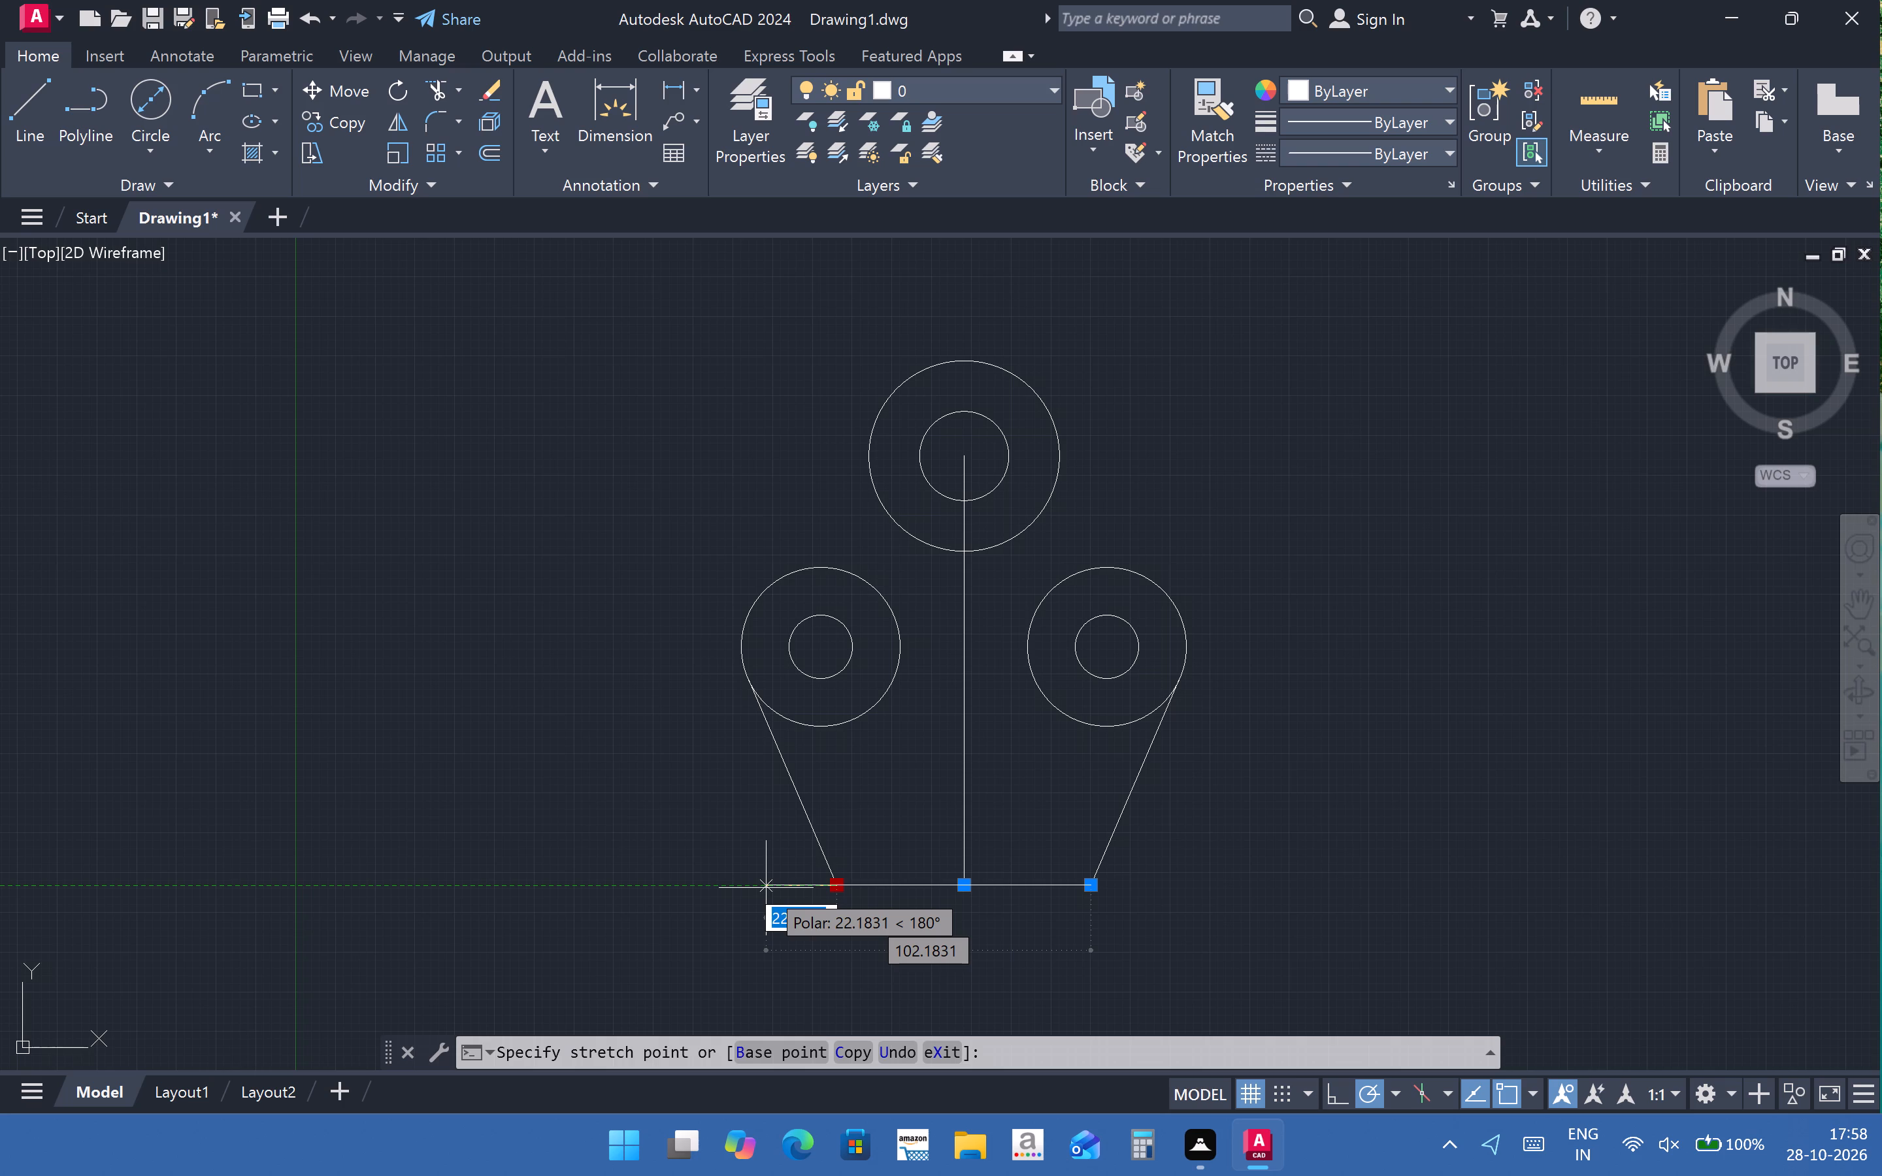
left_click_drag(766, 888, 769, 888)
key("4")
key("0")
key("Return")
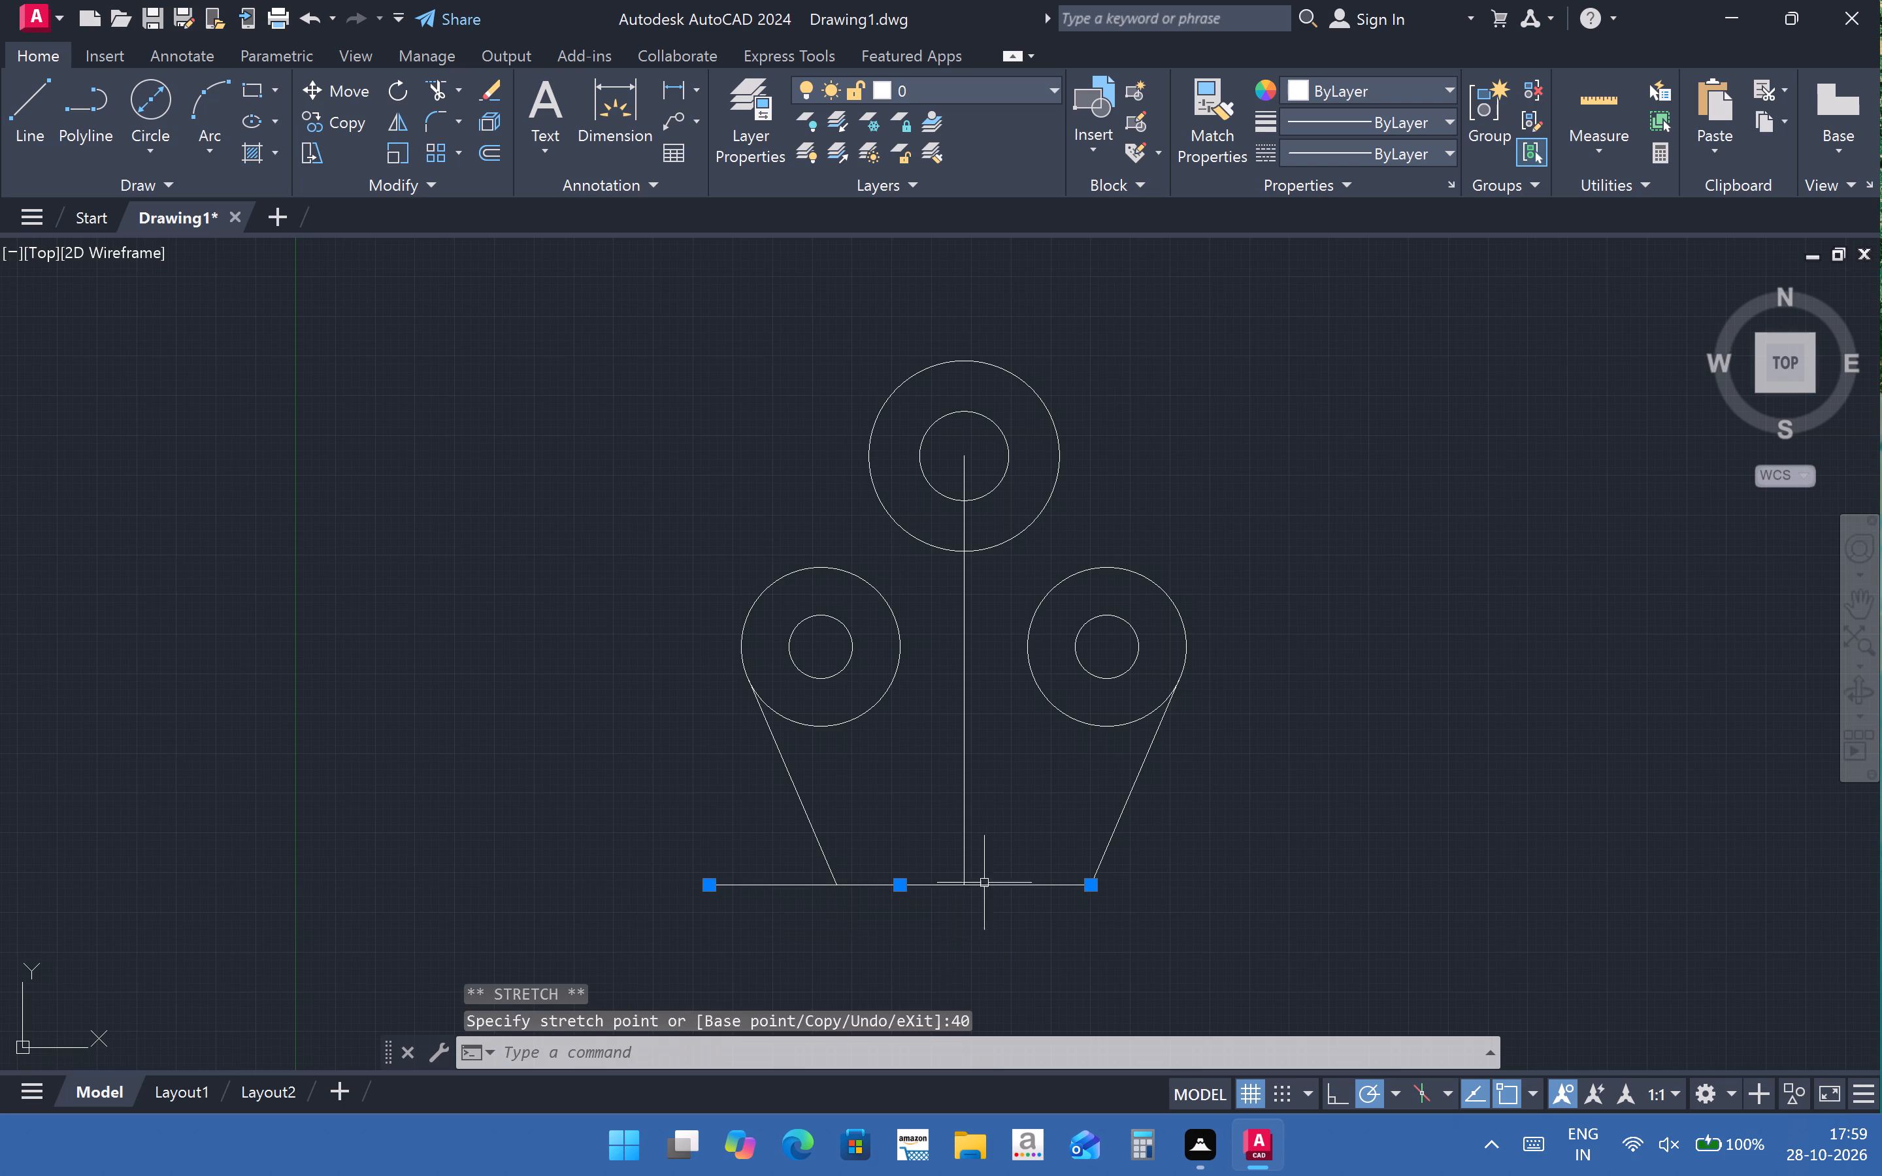
key("Escape")
Stretch the right end of the horizontal base line outward by 40 mm.
left_click(1059, 890)
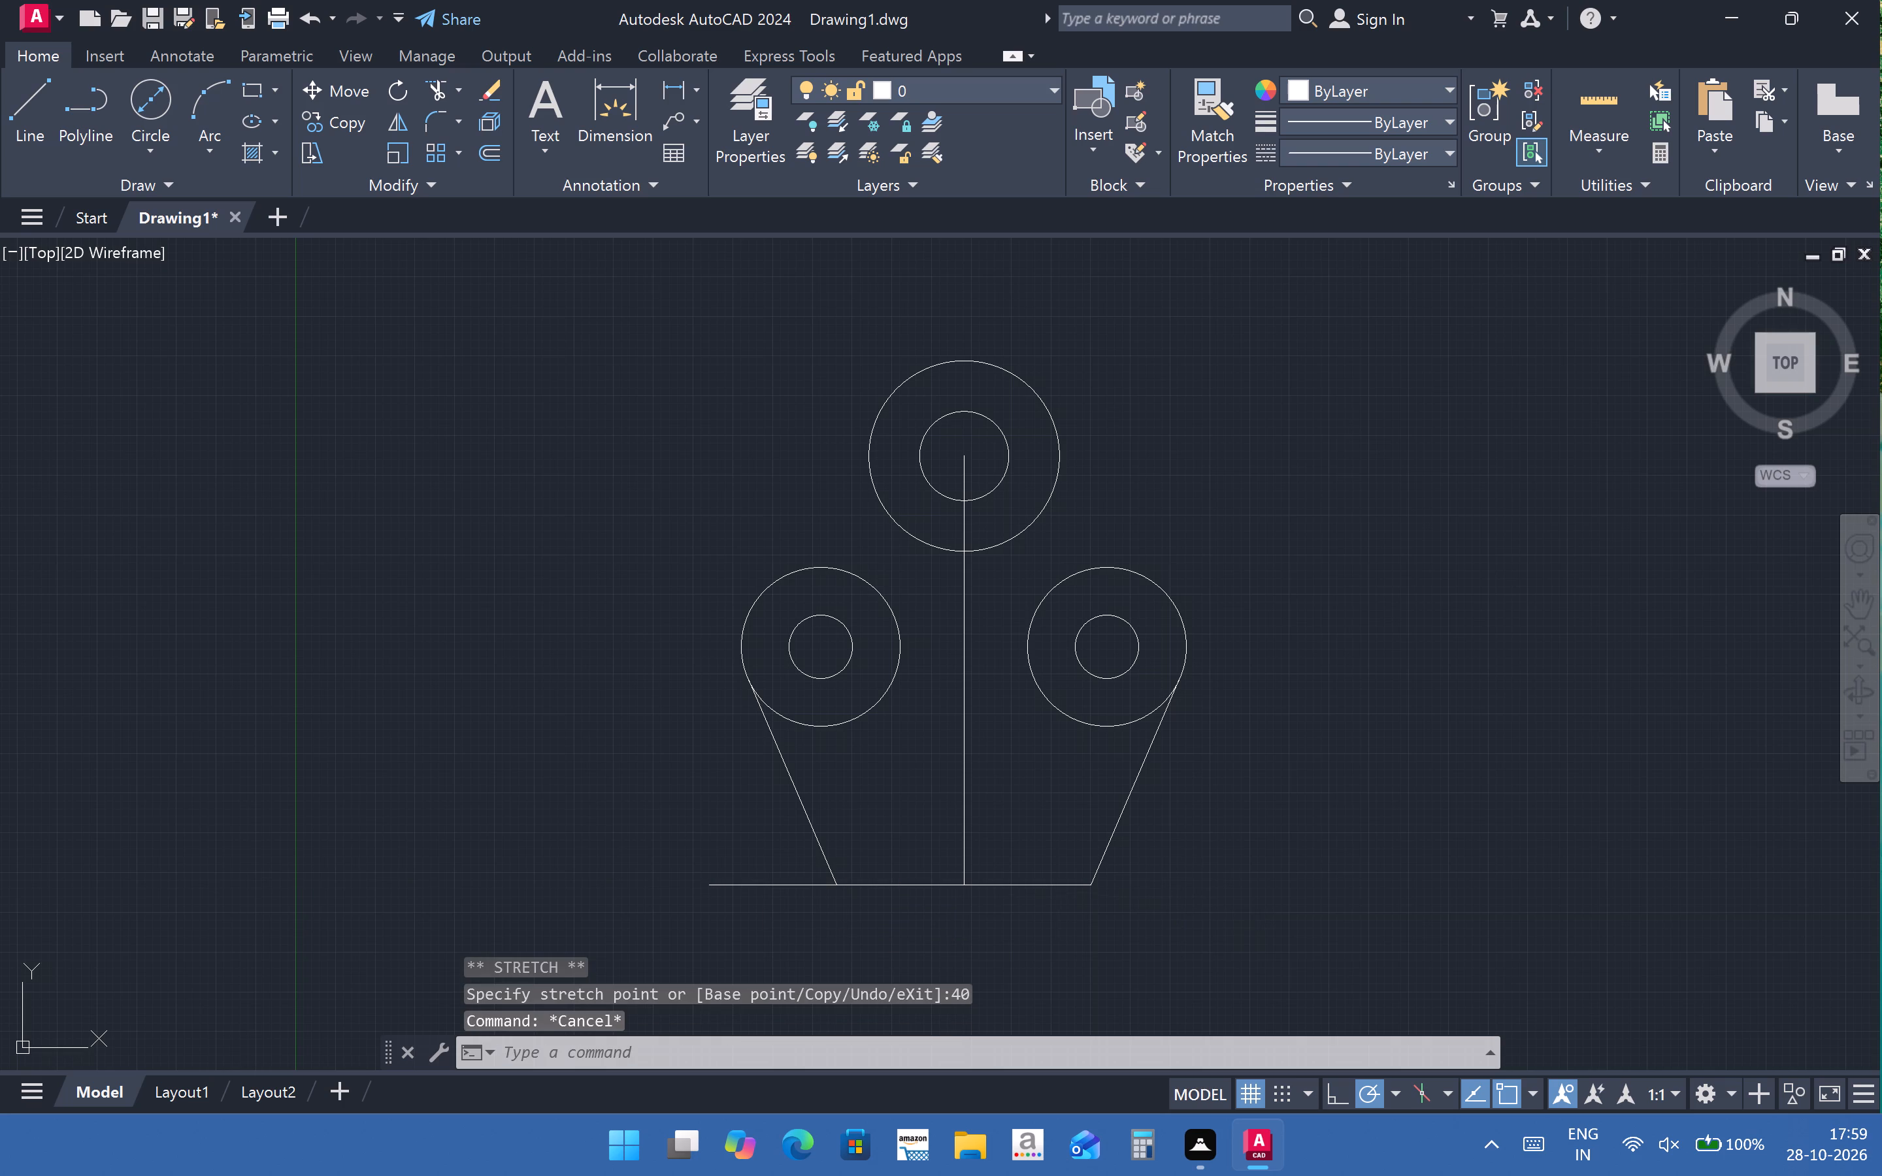
left_click(1080, 883)
left_click(1080, 883)
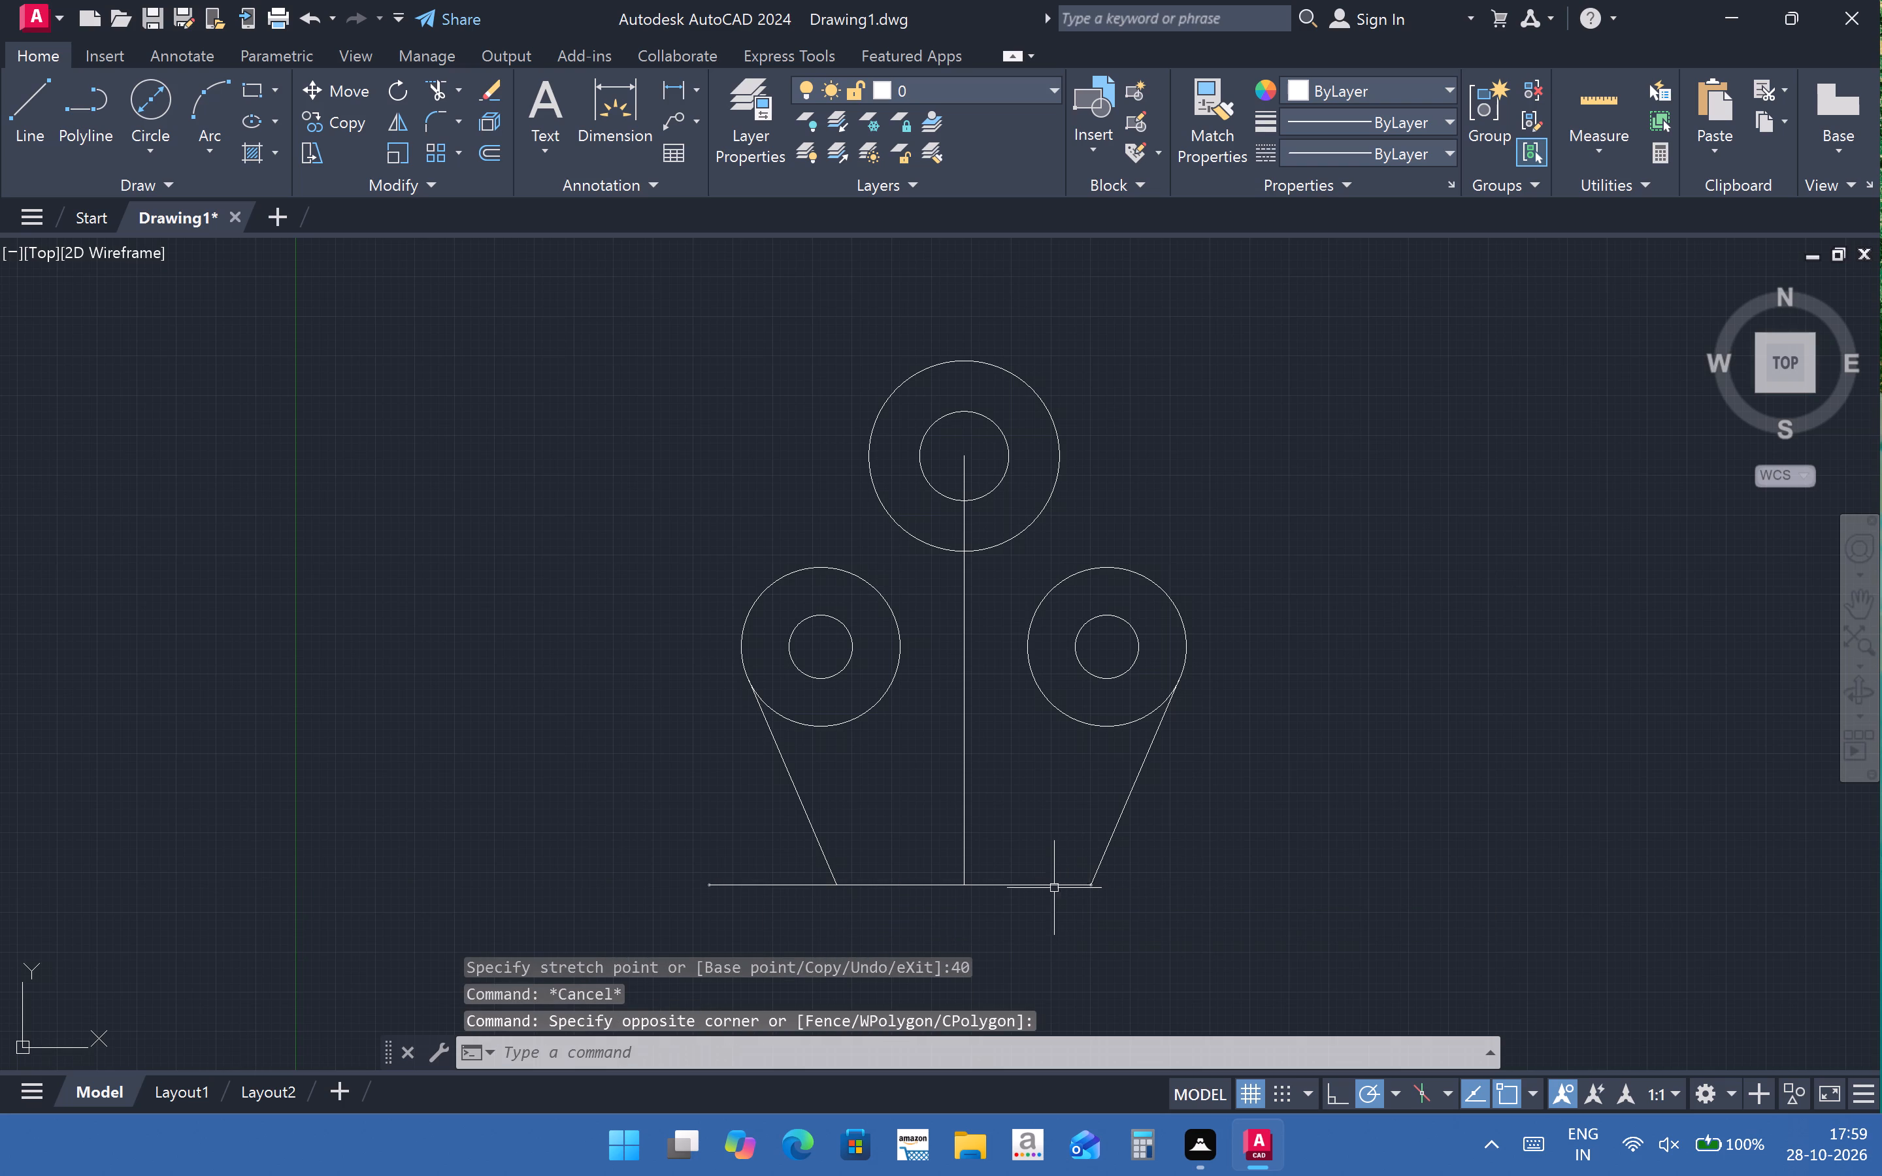
left_click(1053, 886)
left_click_drag(1087, 886, 1153, 876)
key("4")
key("0")
key("Return")
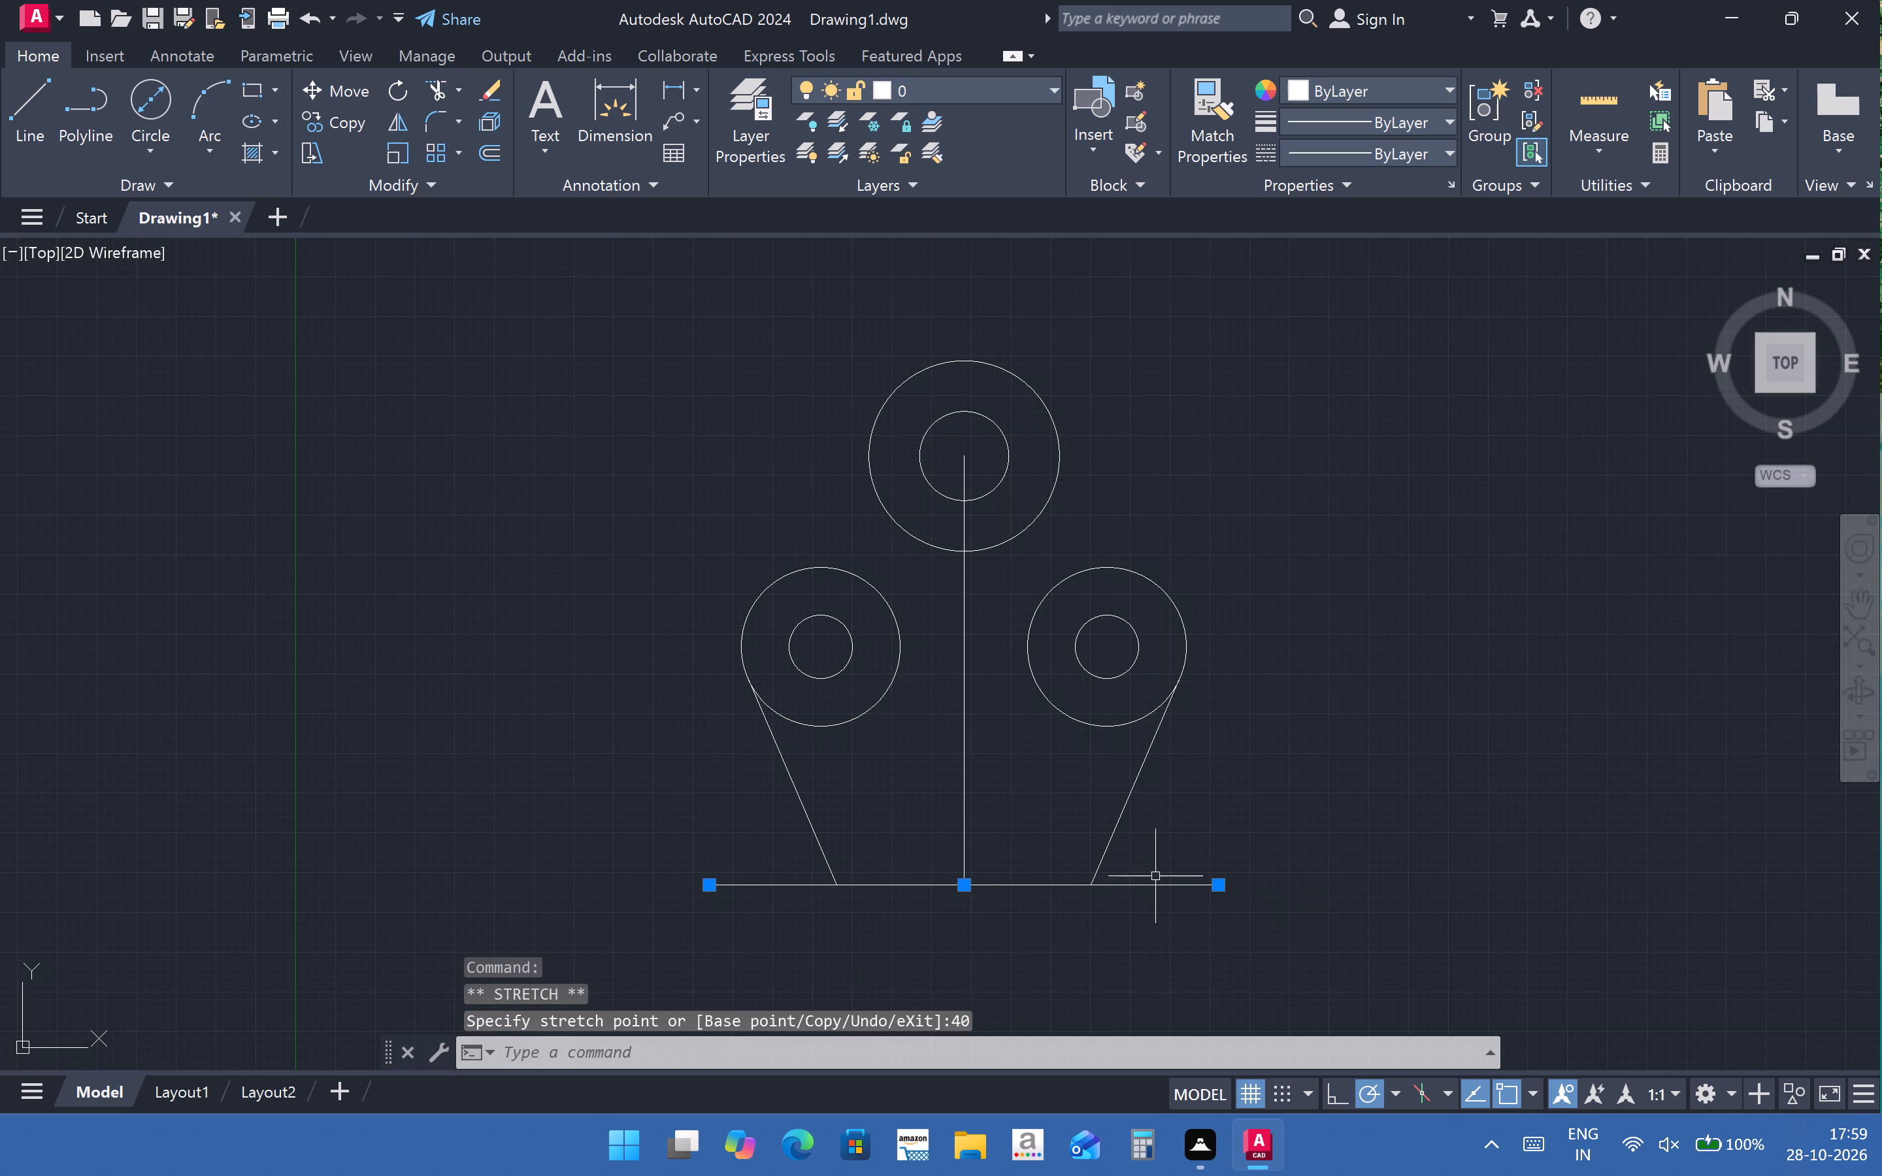
left_click(1329, 872)
left_click(1474, 870)
key("Escape")
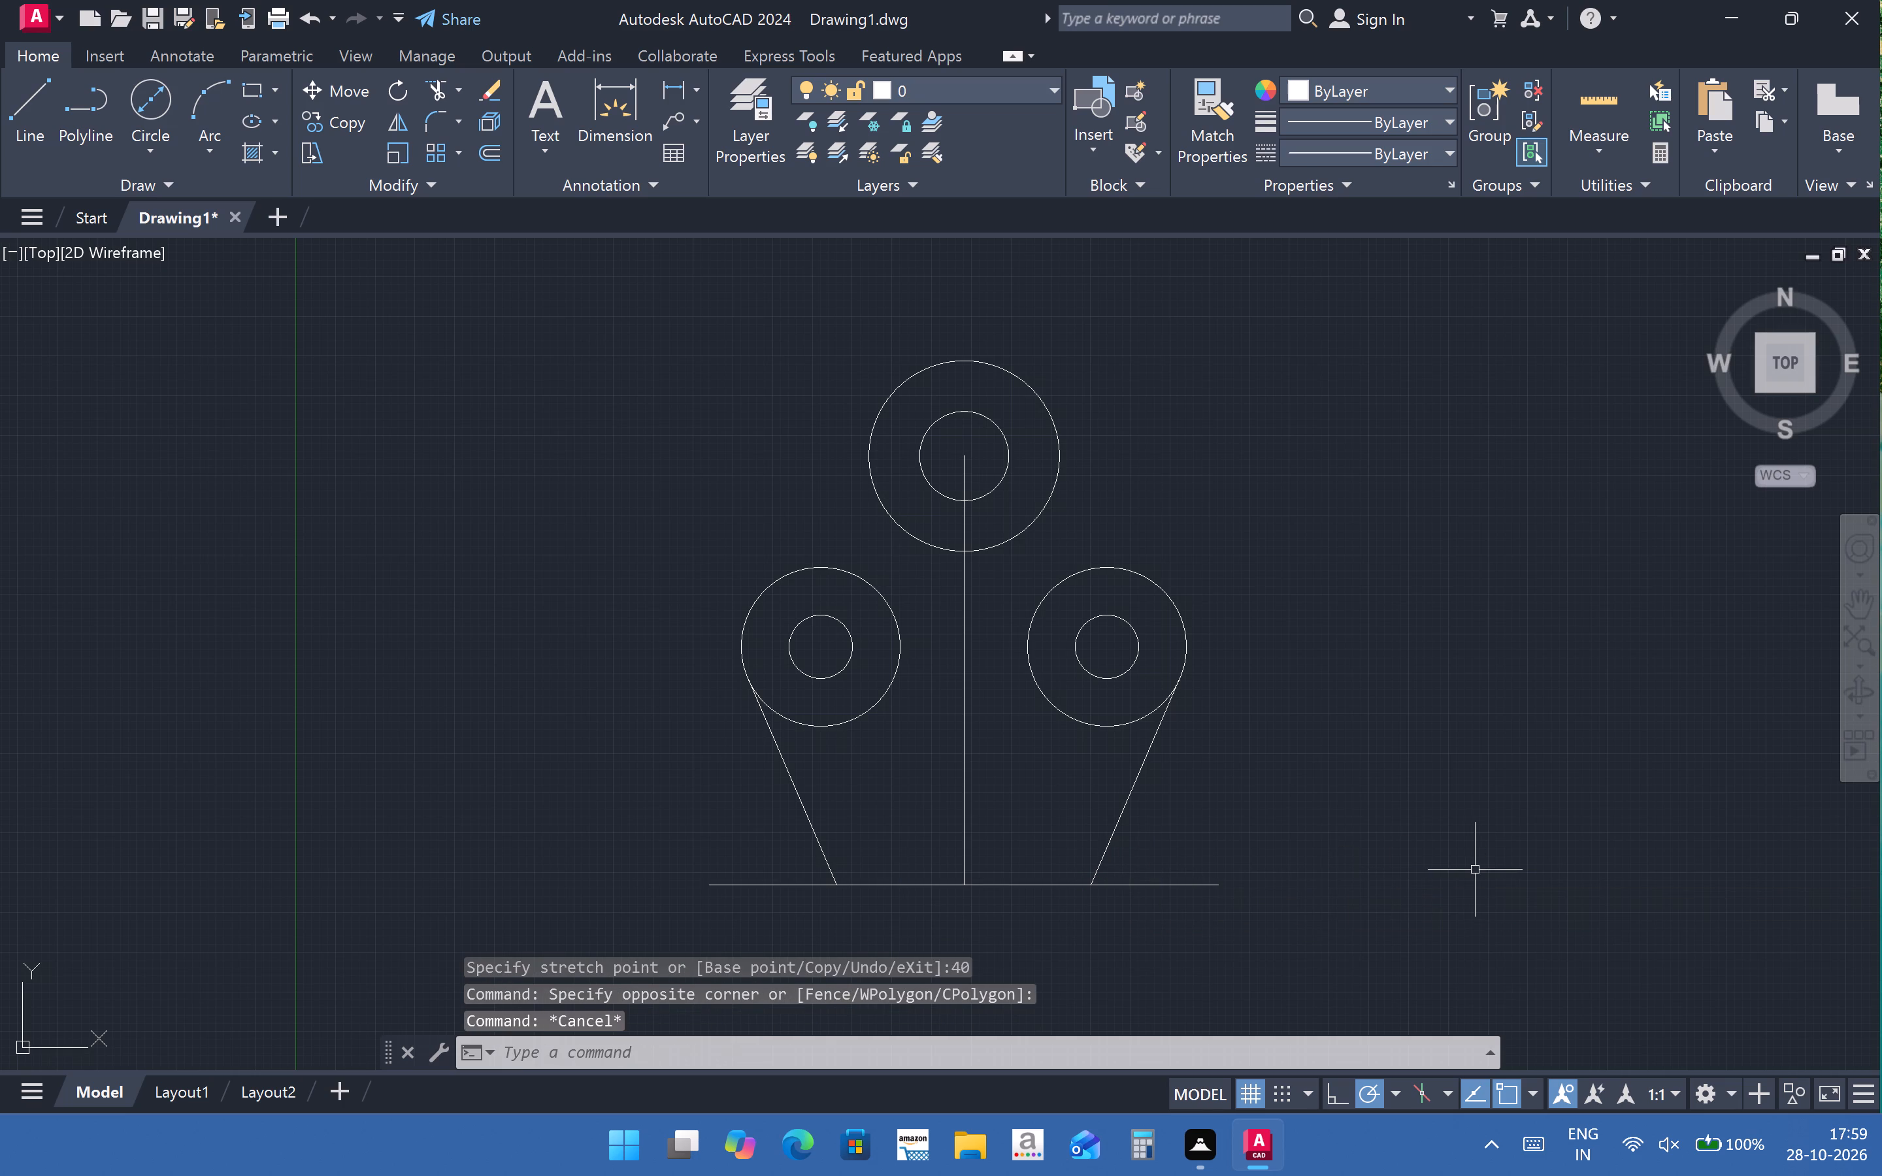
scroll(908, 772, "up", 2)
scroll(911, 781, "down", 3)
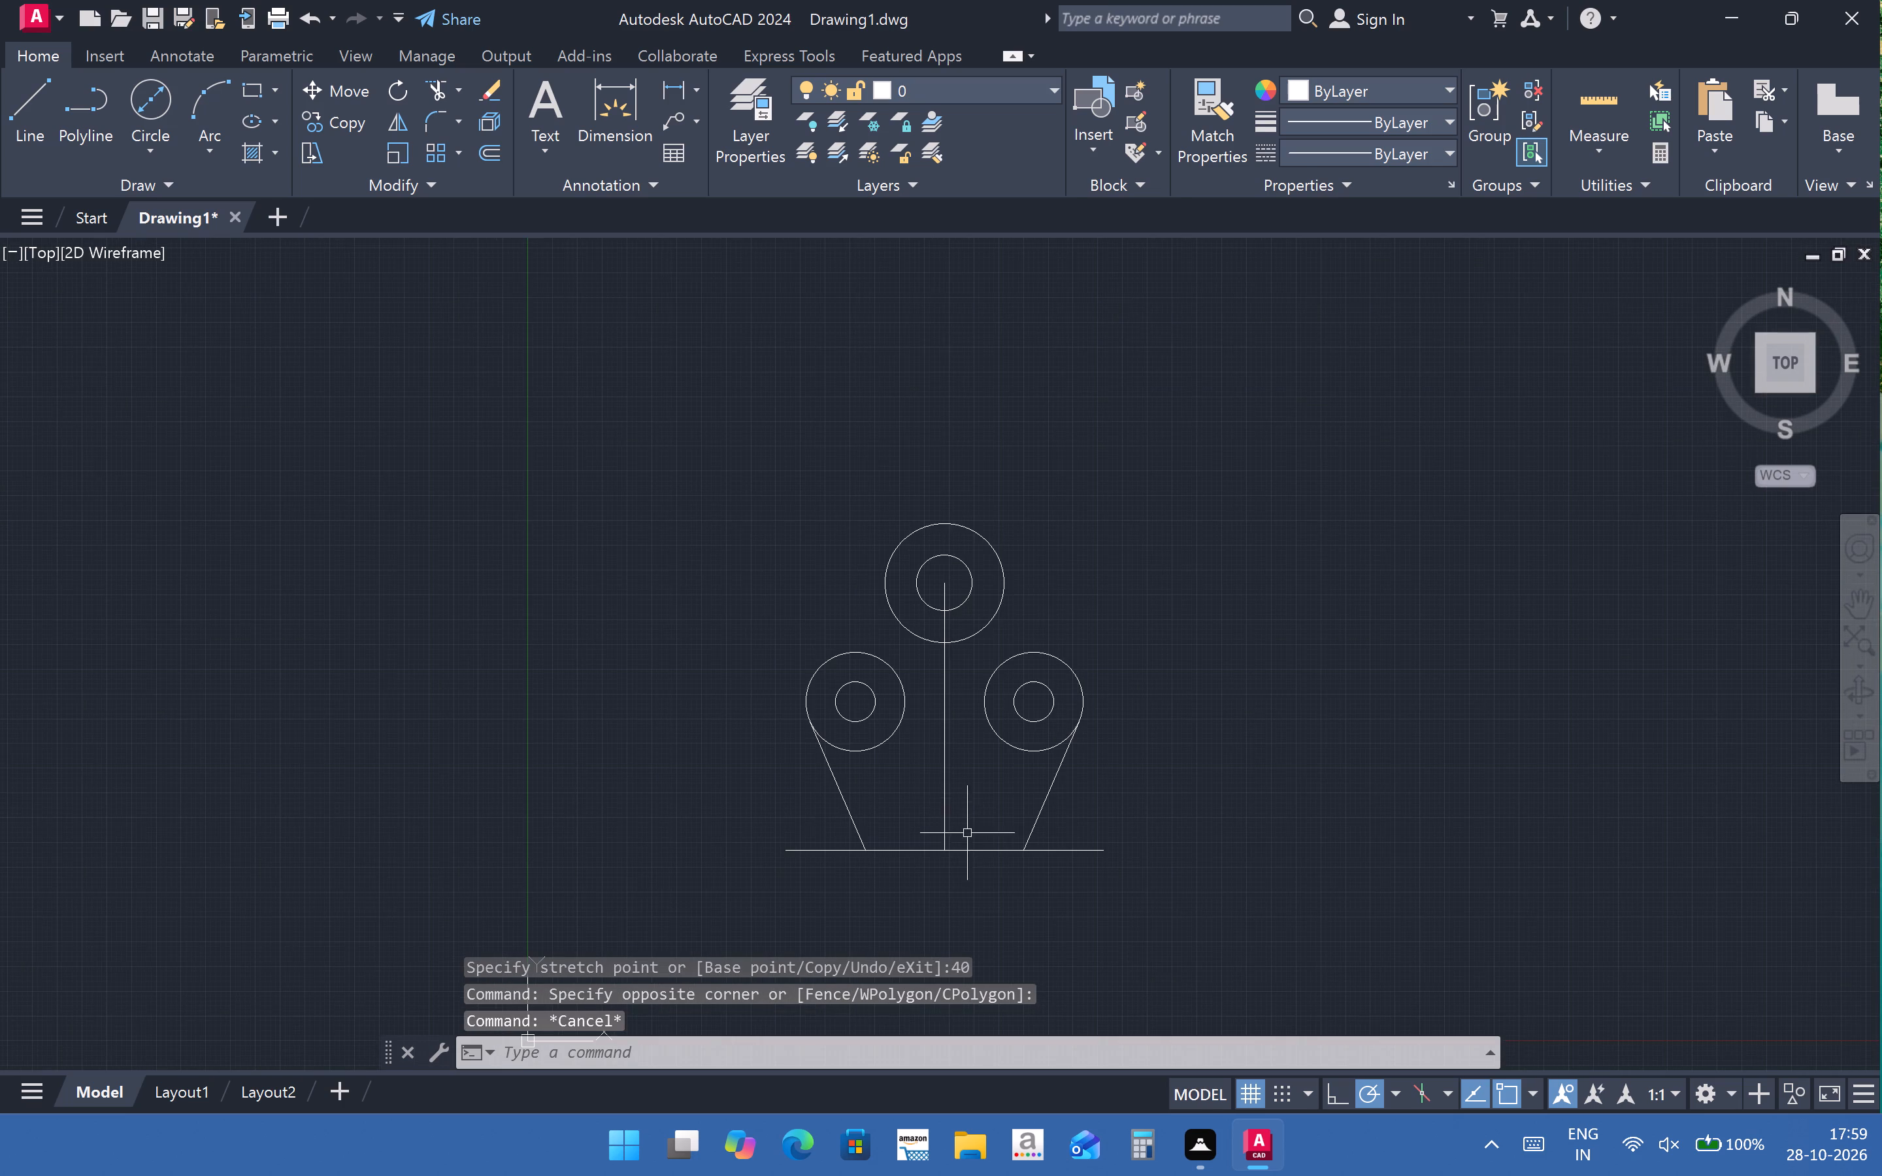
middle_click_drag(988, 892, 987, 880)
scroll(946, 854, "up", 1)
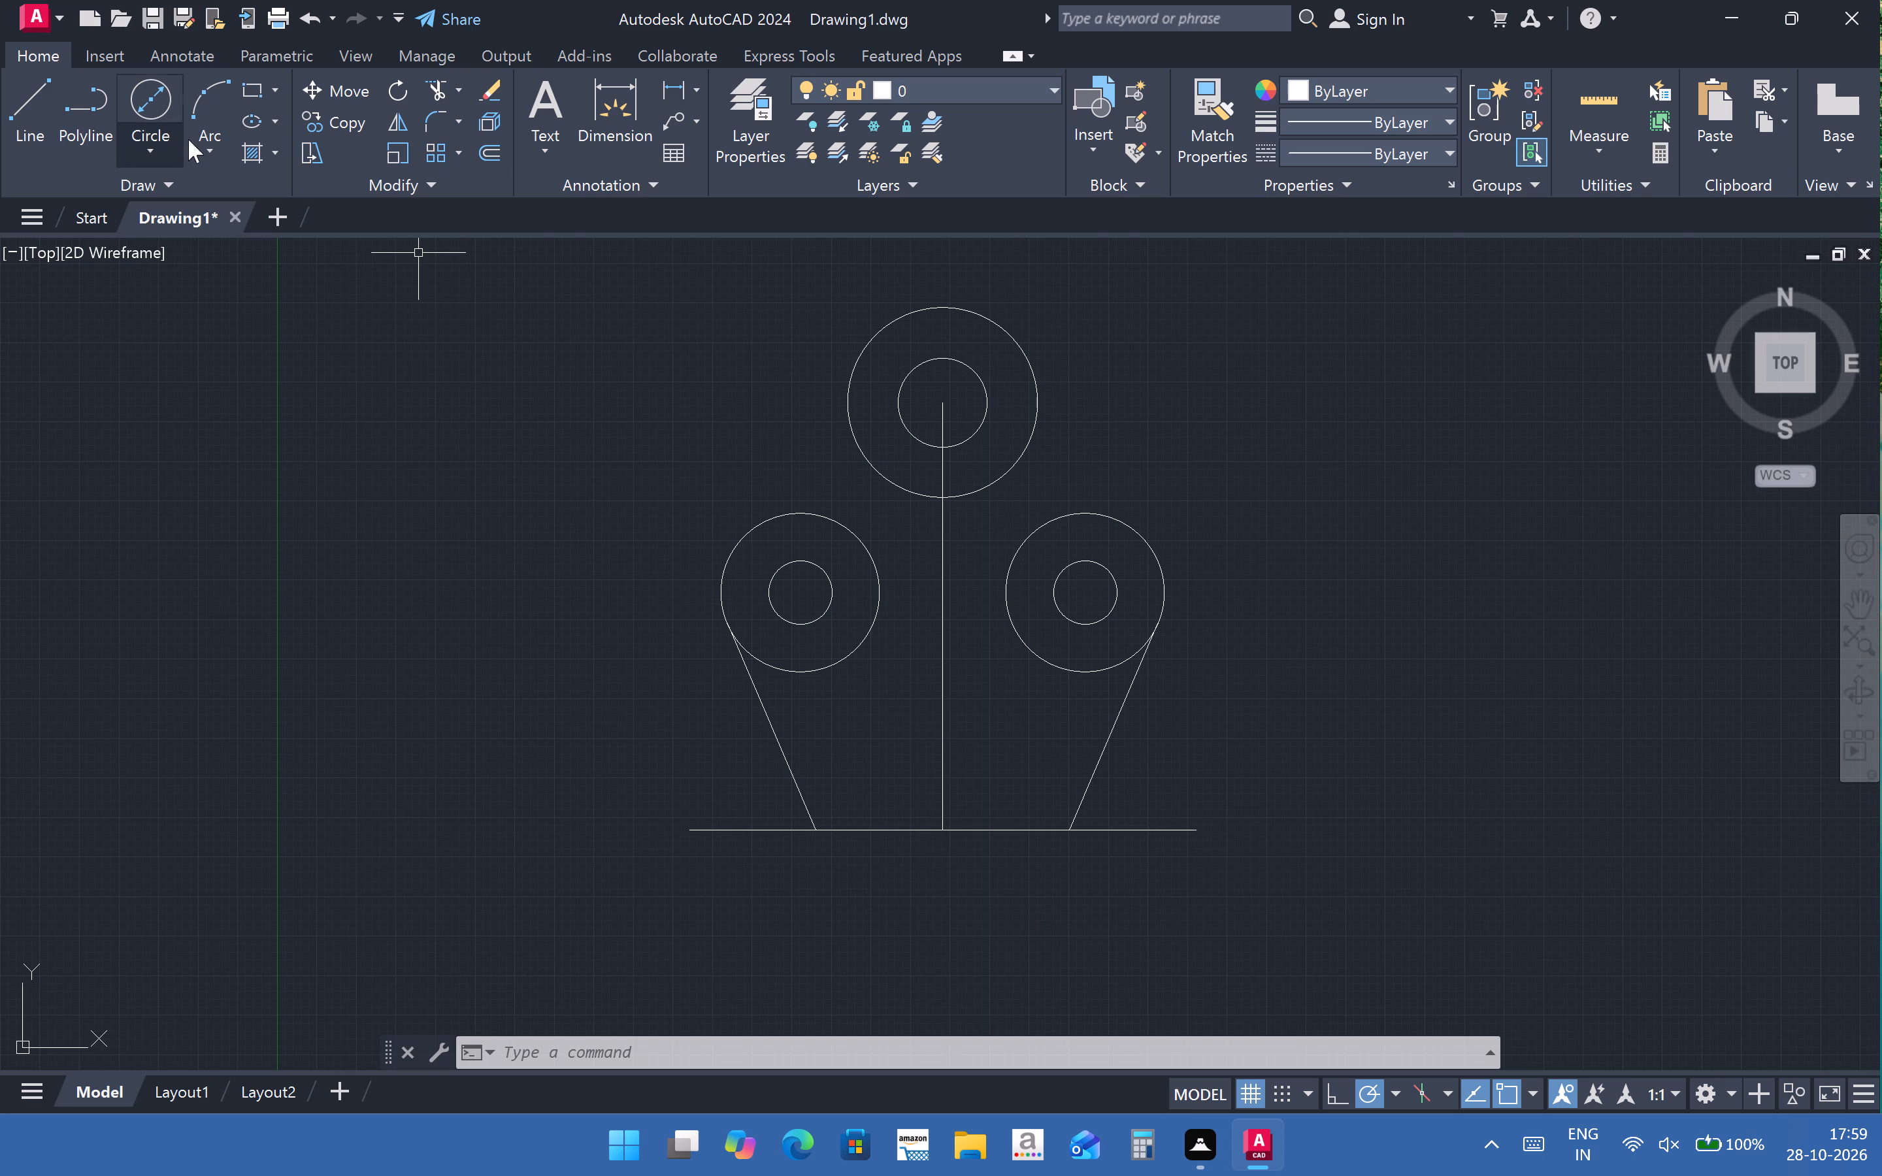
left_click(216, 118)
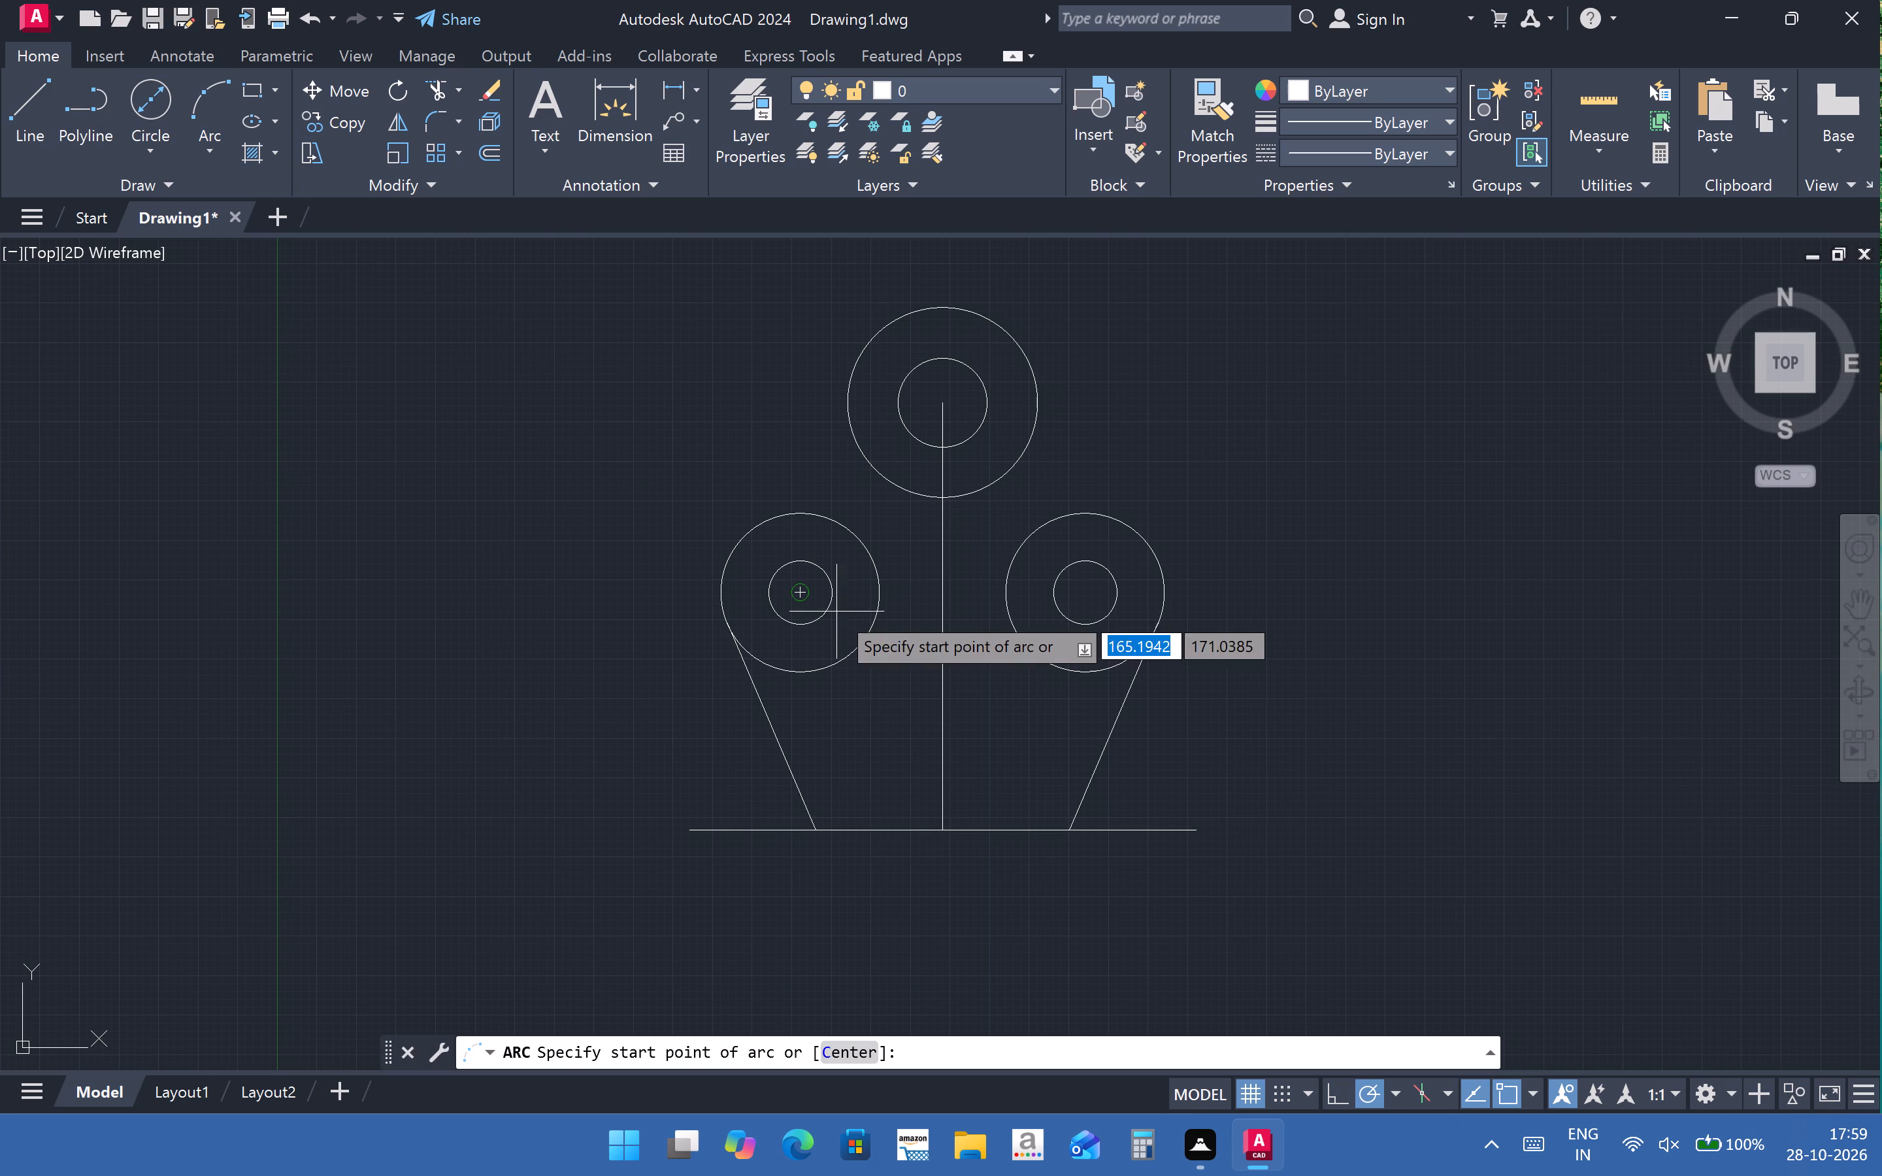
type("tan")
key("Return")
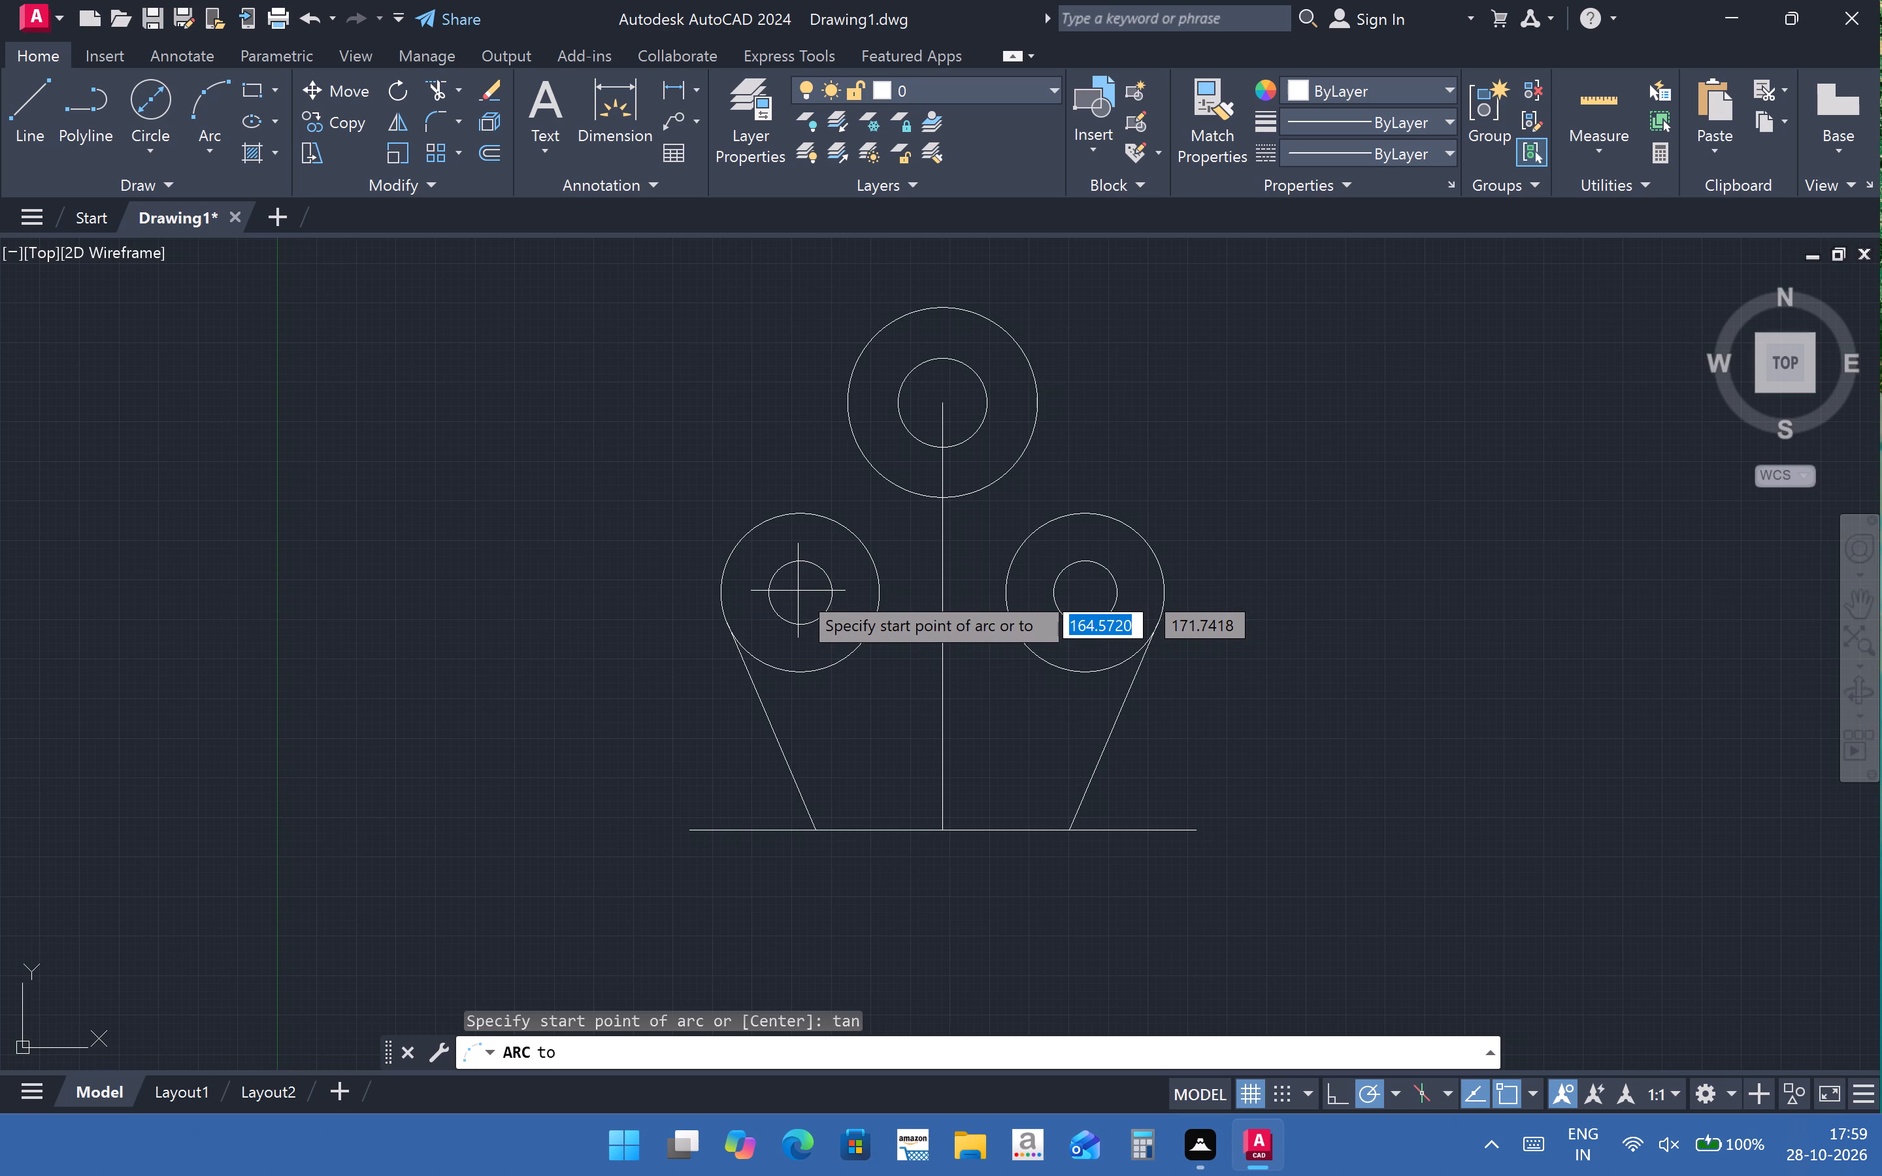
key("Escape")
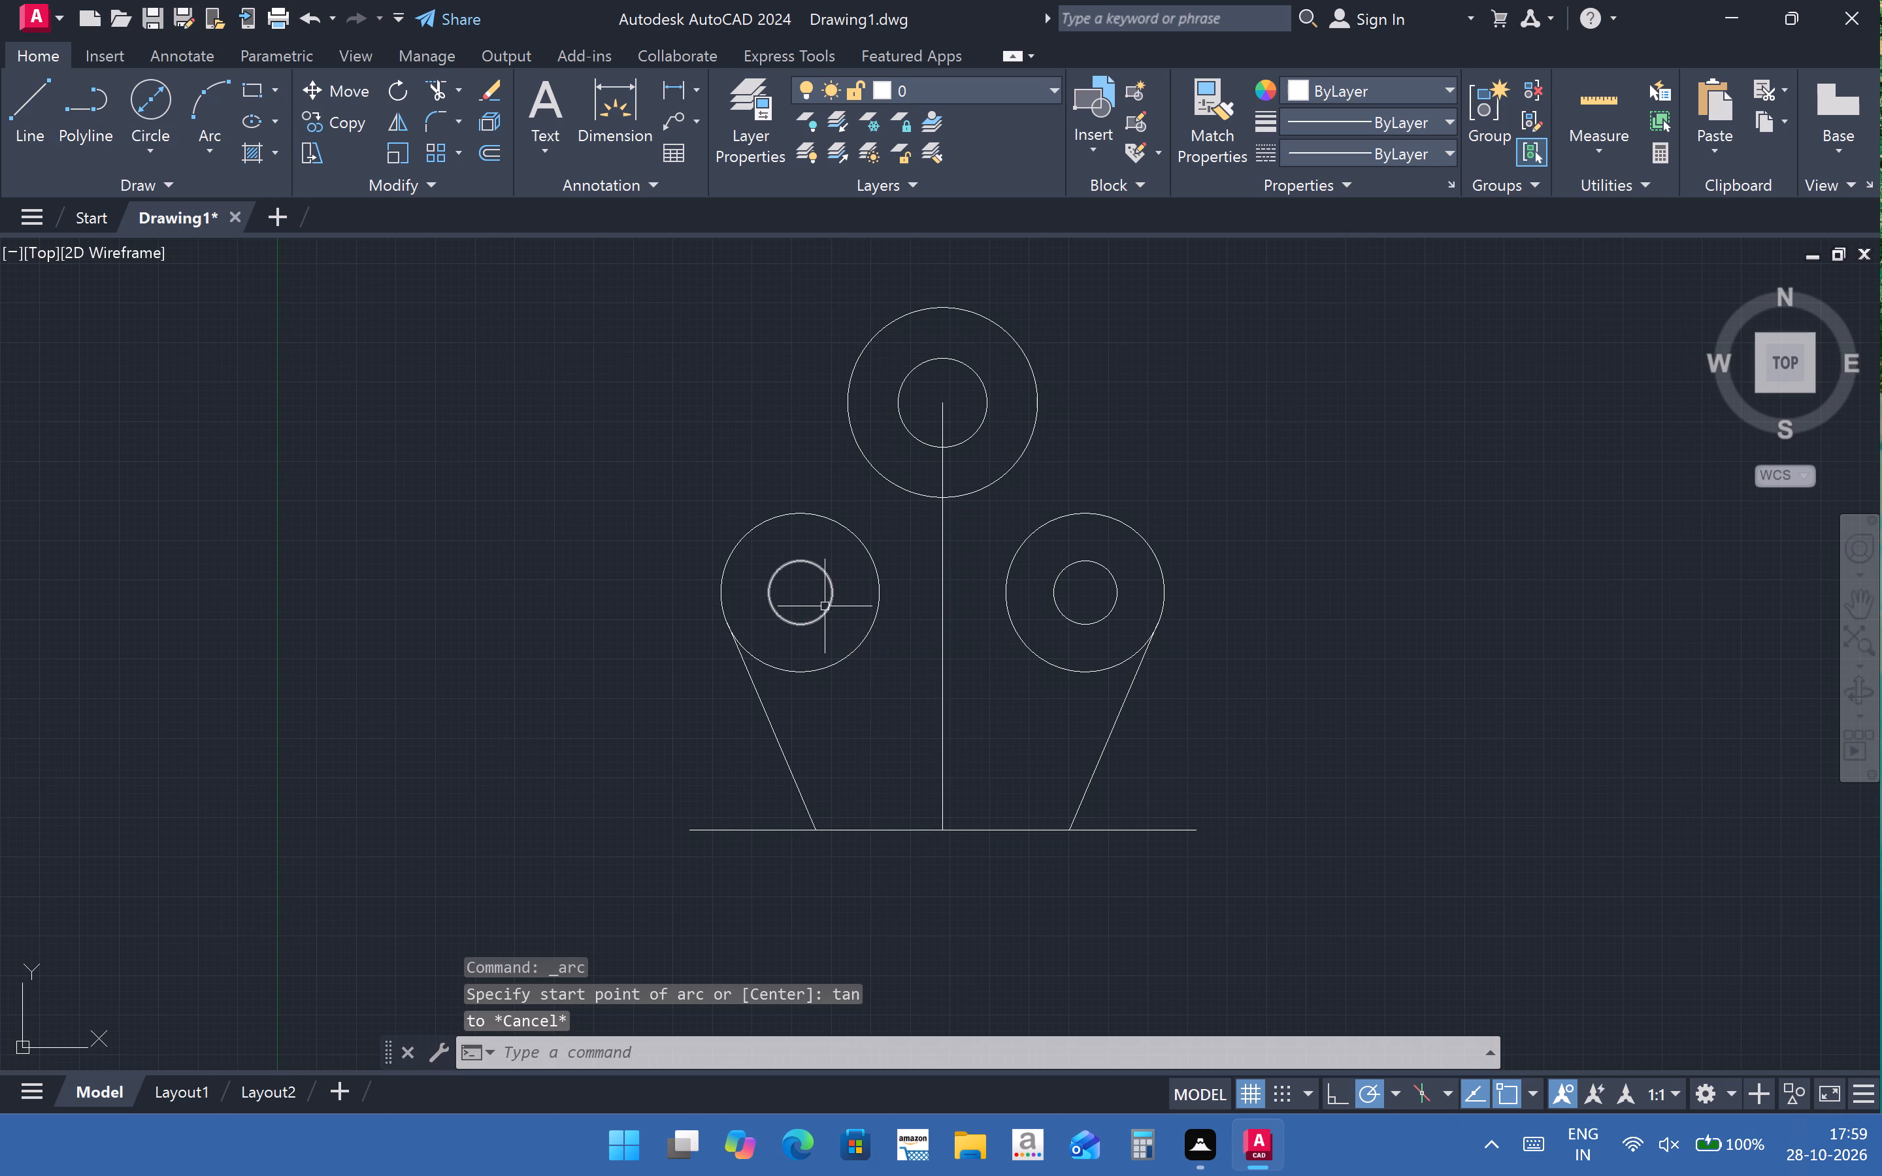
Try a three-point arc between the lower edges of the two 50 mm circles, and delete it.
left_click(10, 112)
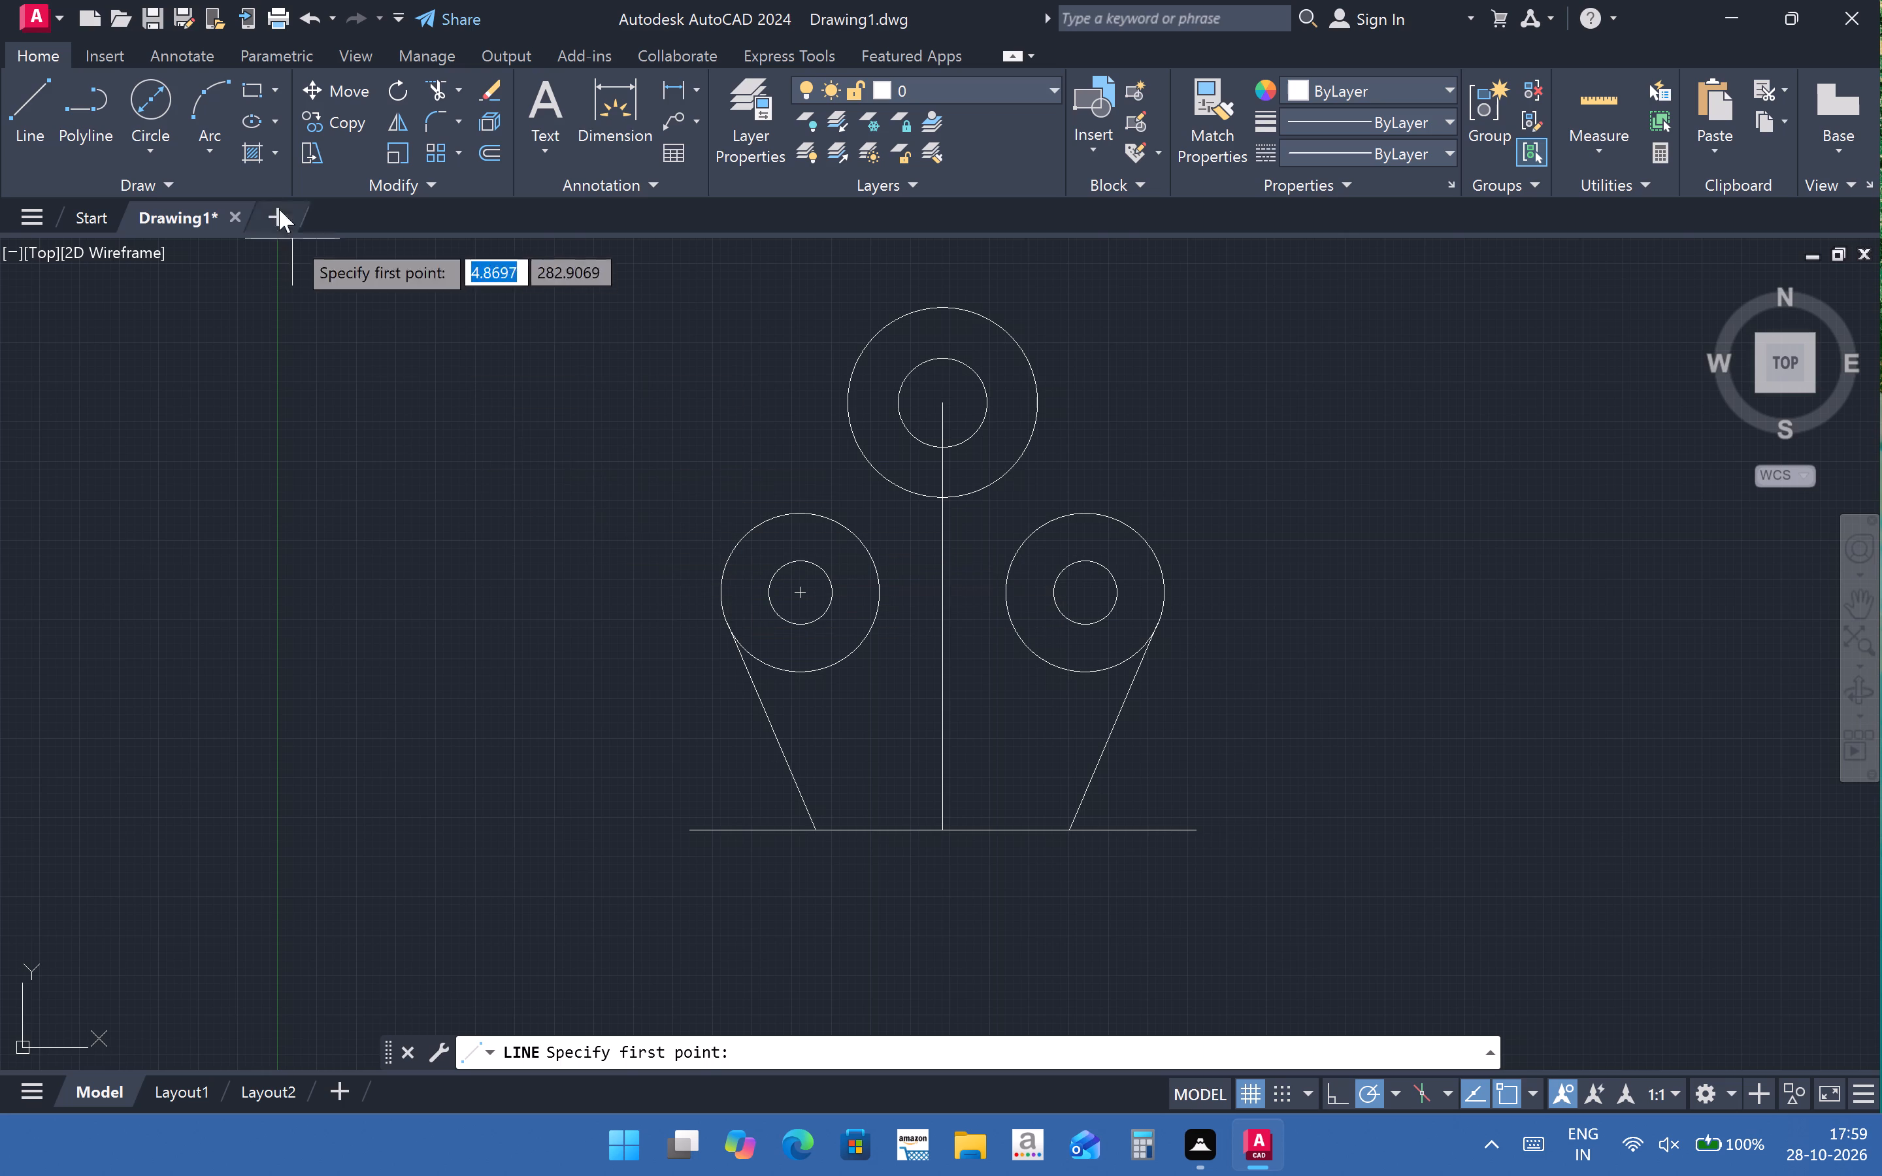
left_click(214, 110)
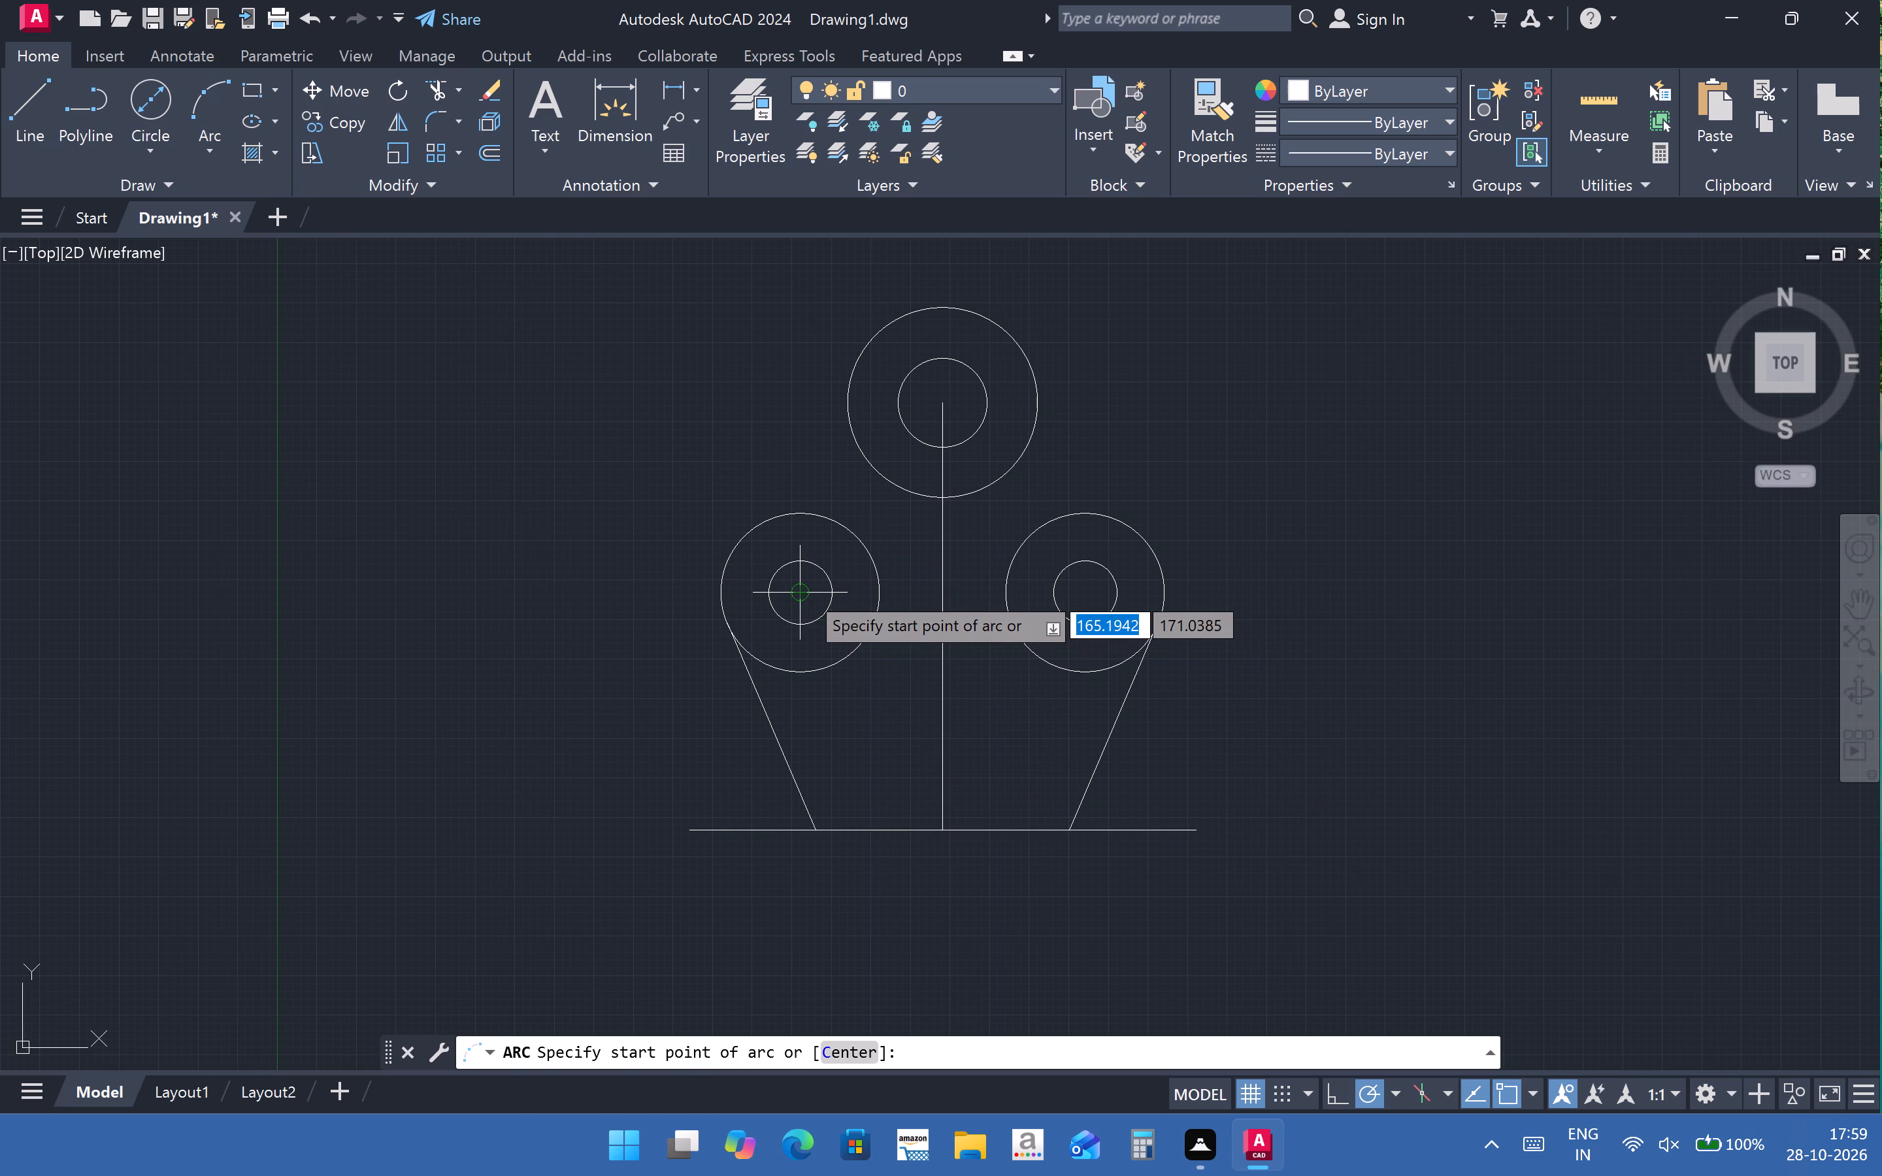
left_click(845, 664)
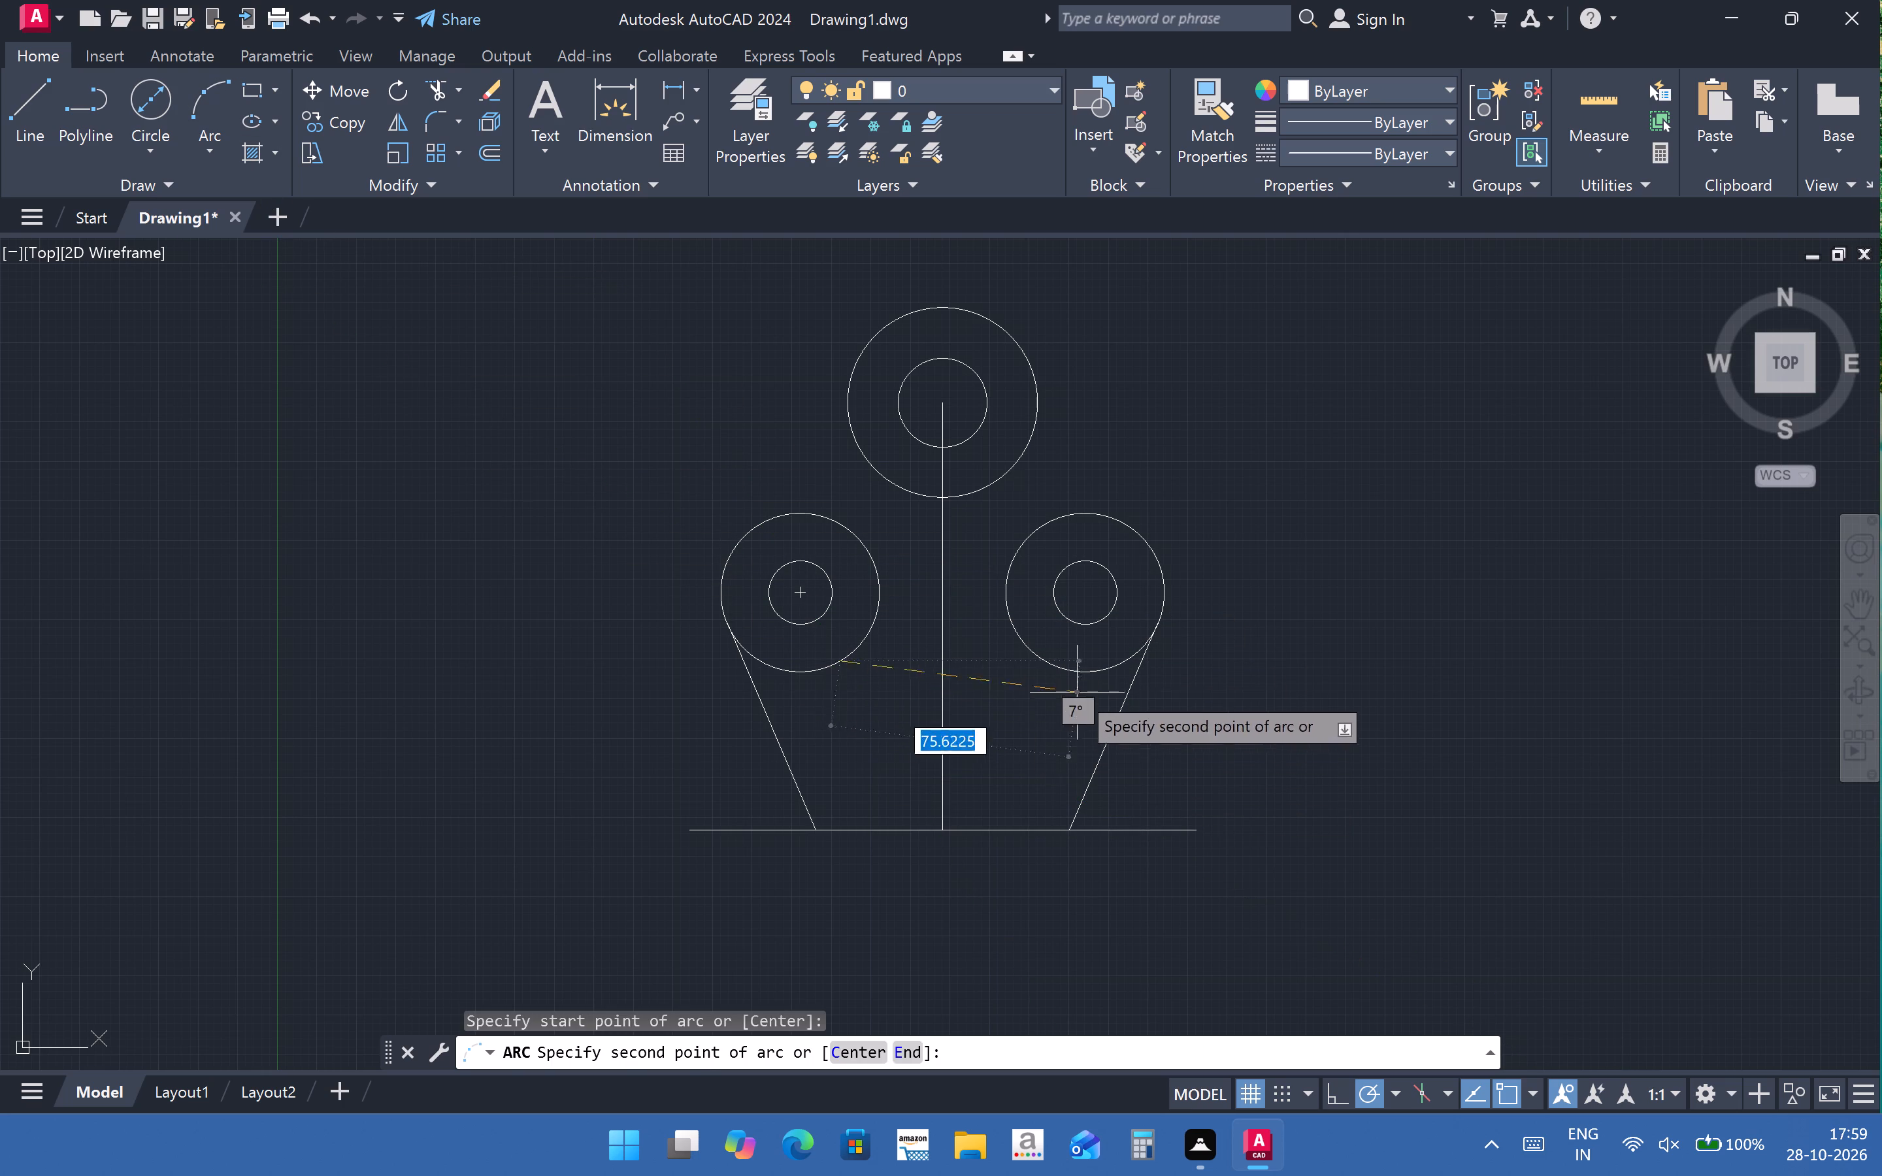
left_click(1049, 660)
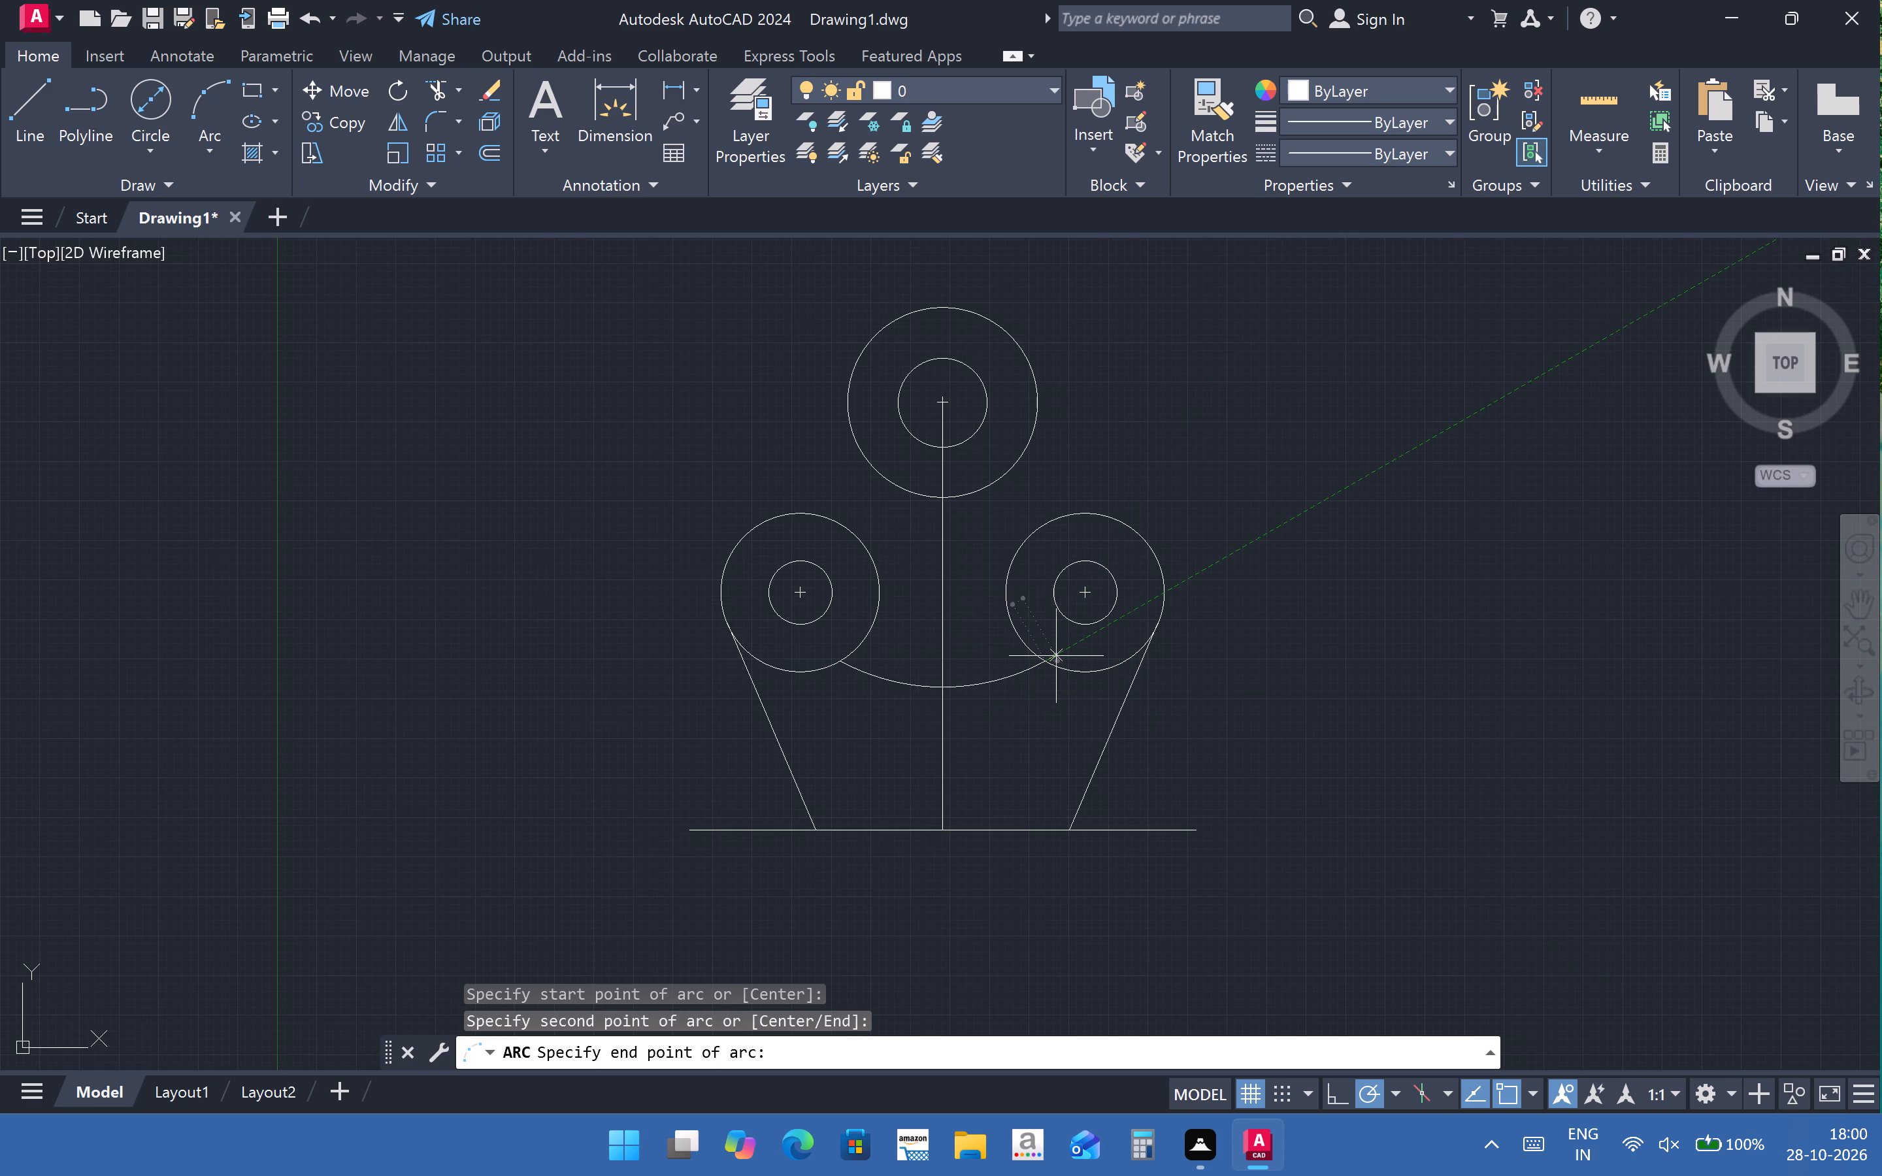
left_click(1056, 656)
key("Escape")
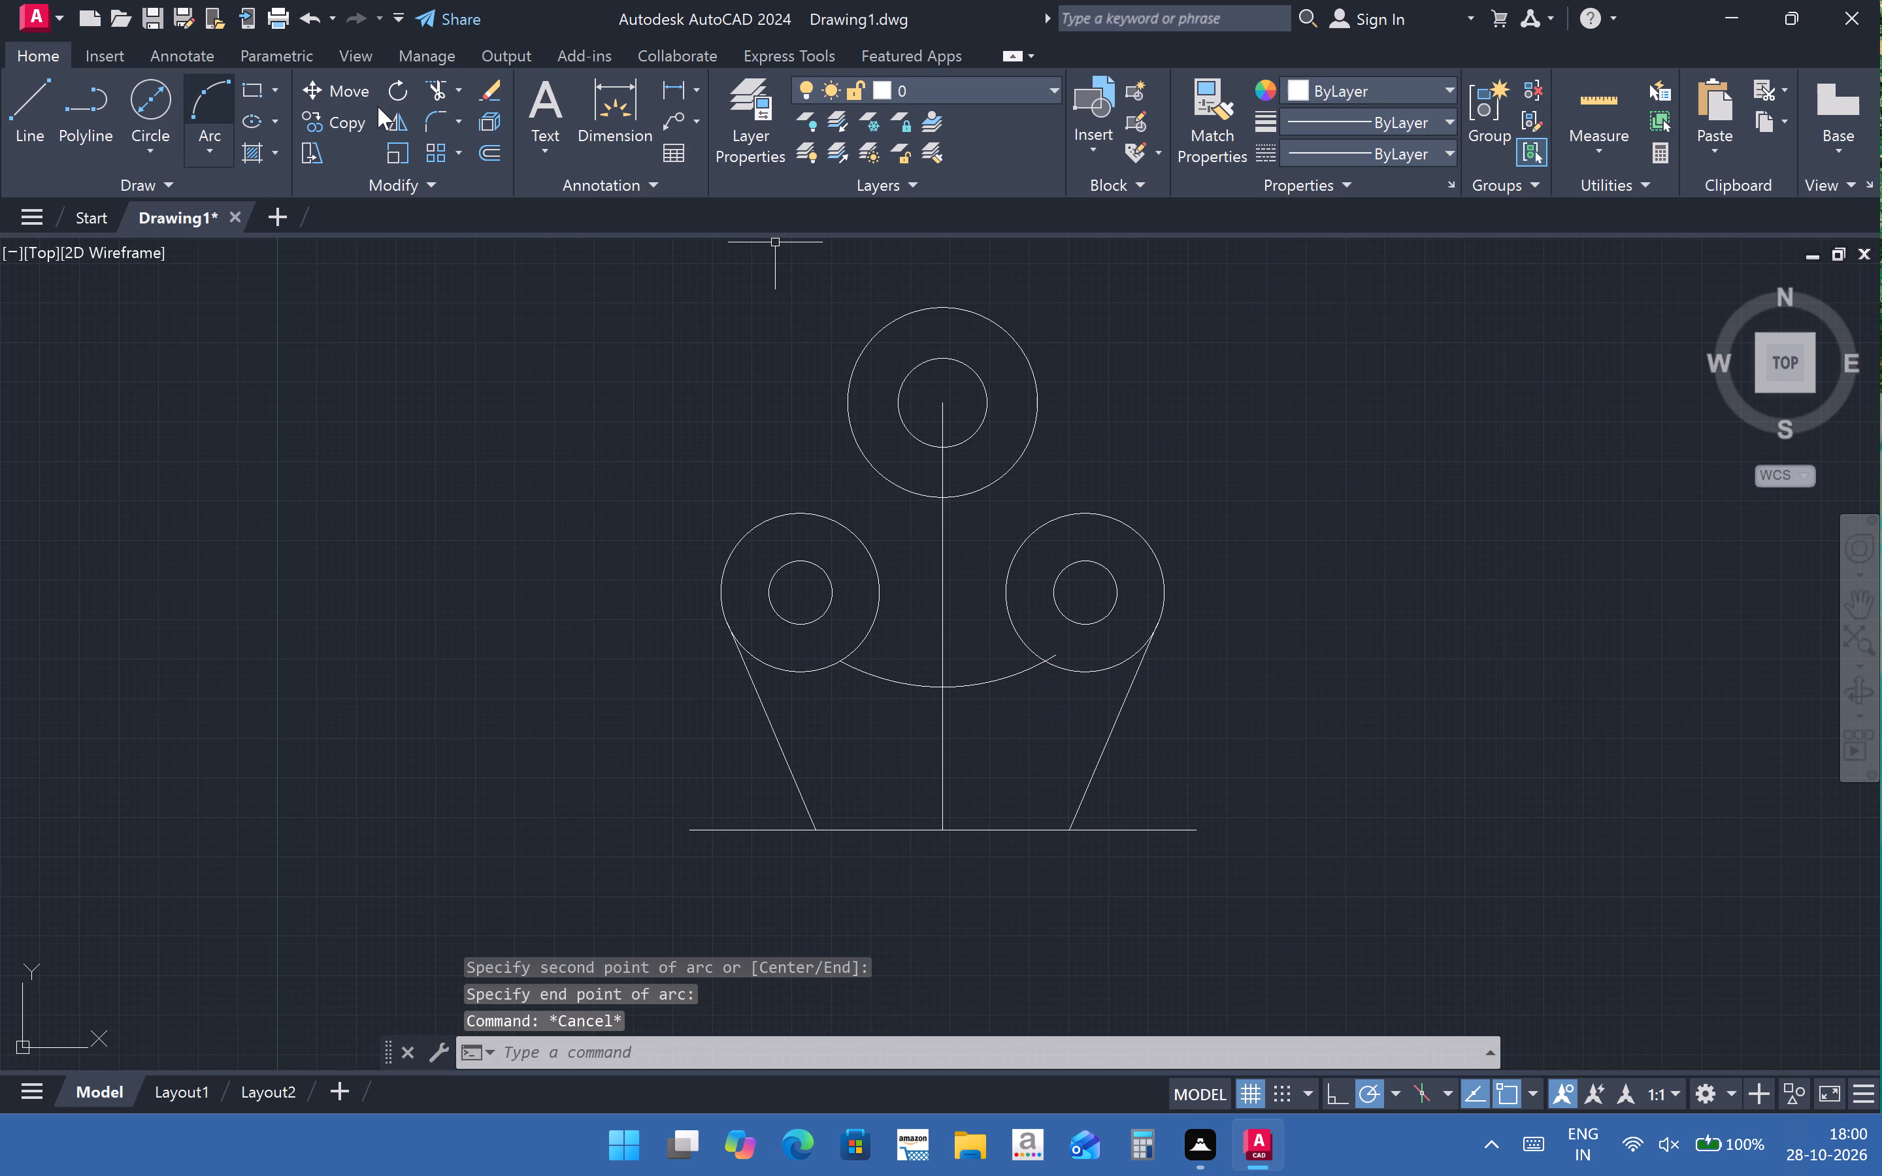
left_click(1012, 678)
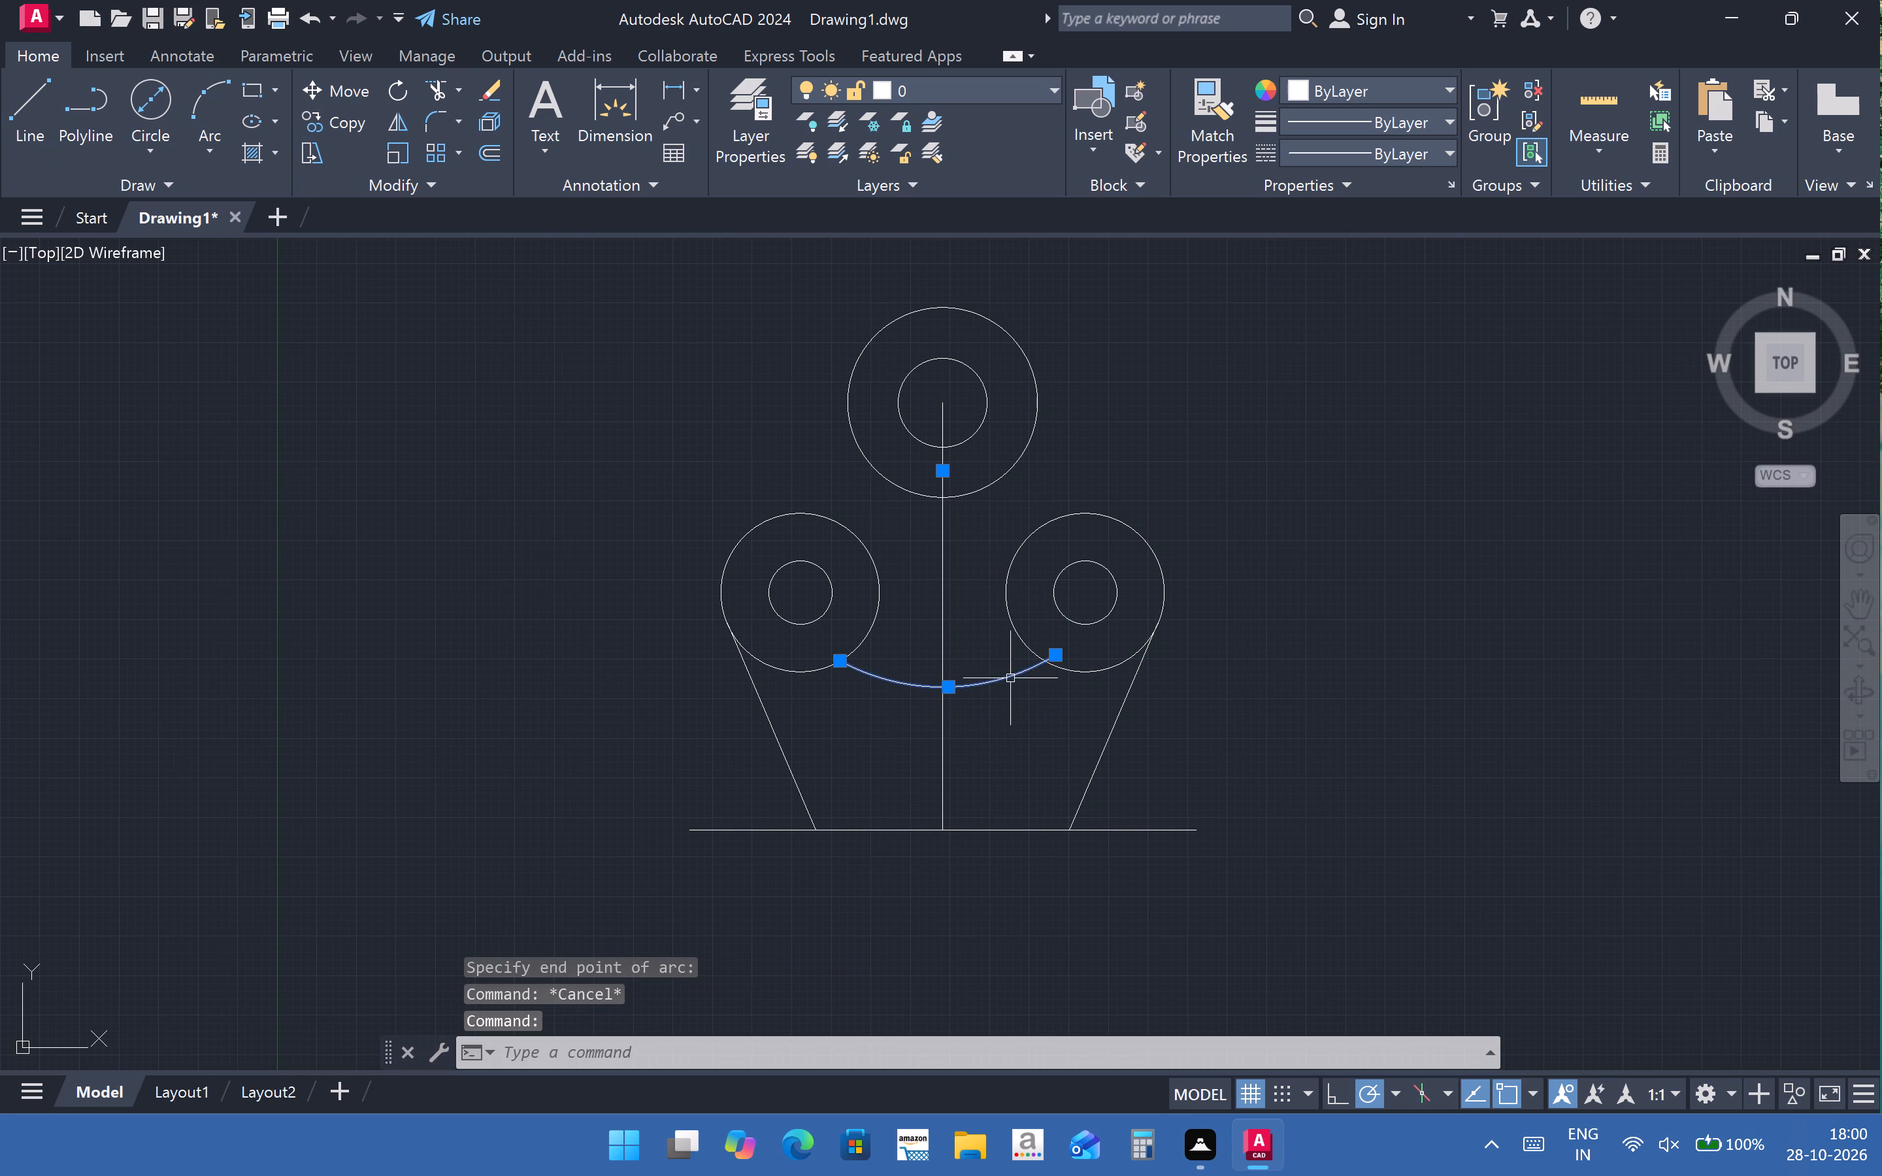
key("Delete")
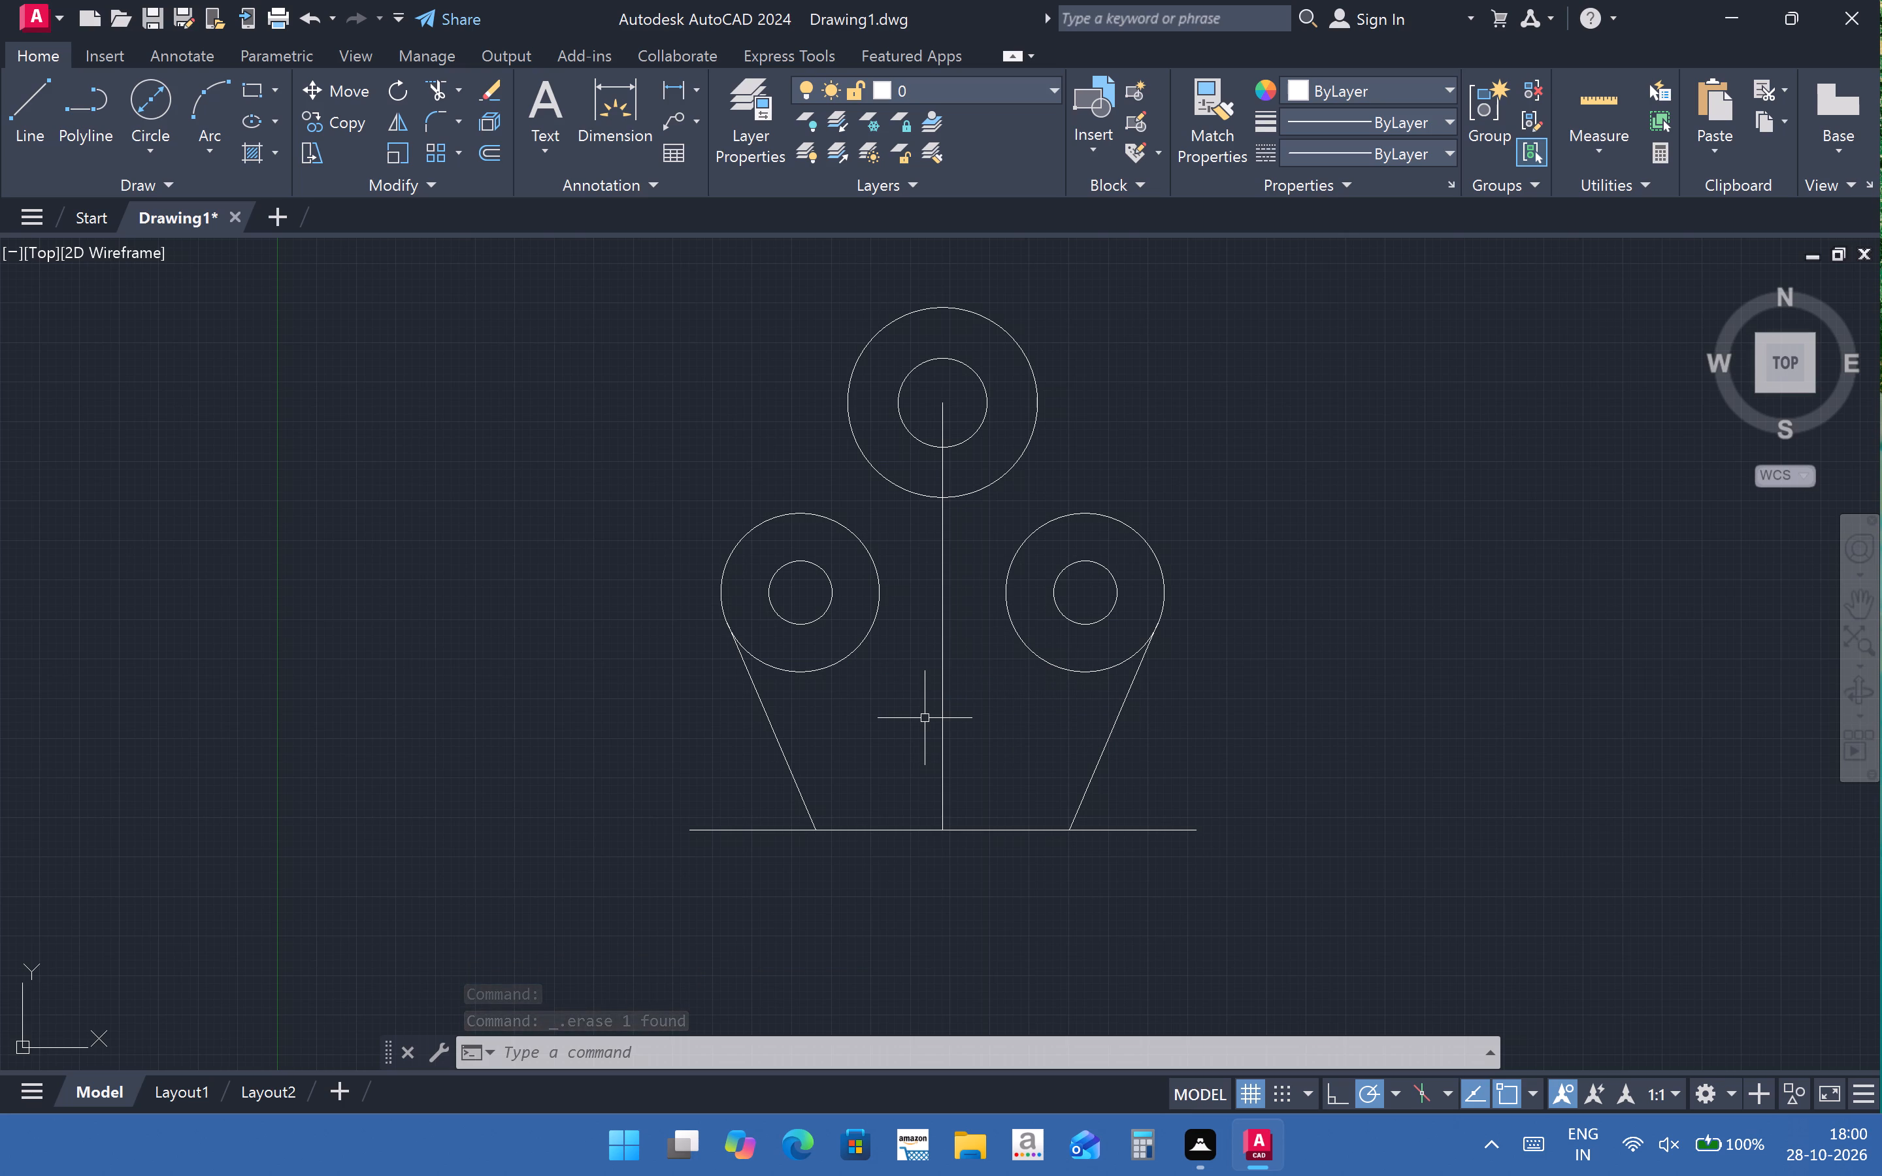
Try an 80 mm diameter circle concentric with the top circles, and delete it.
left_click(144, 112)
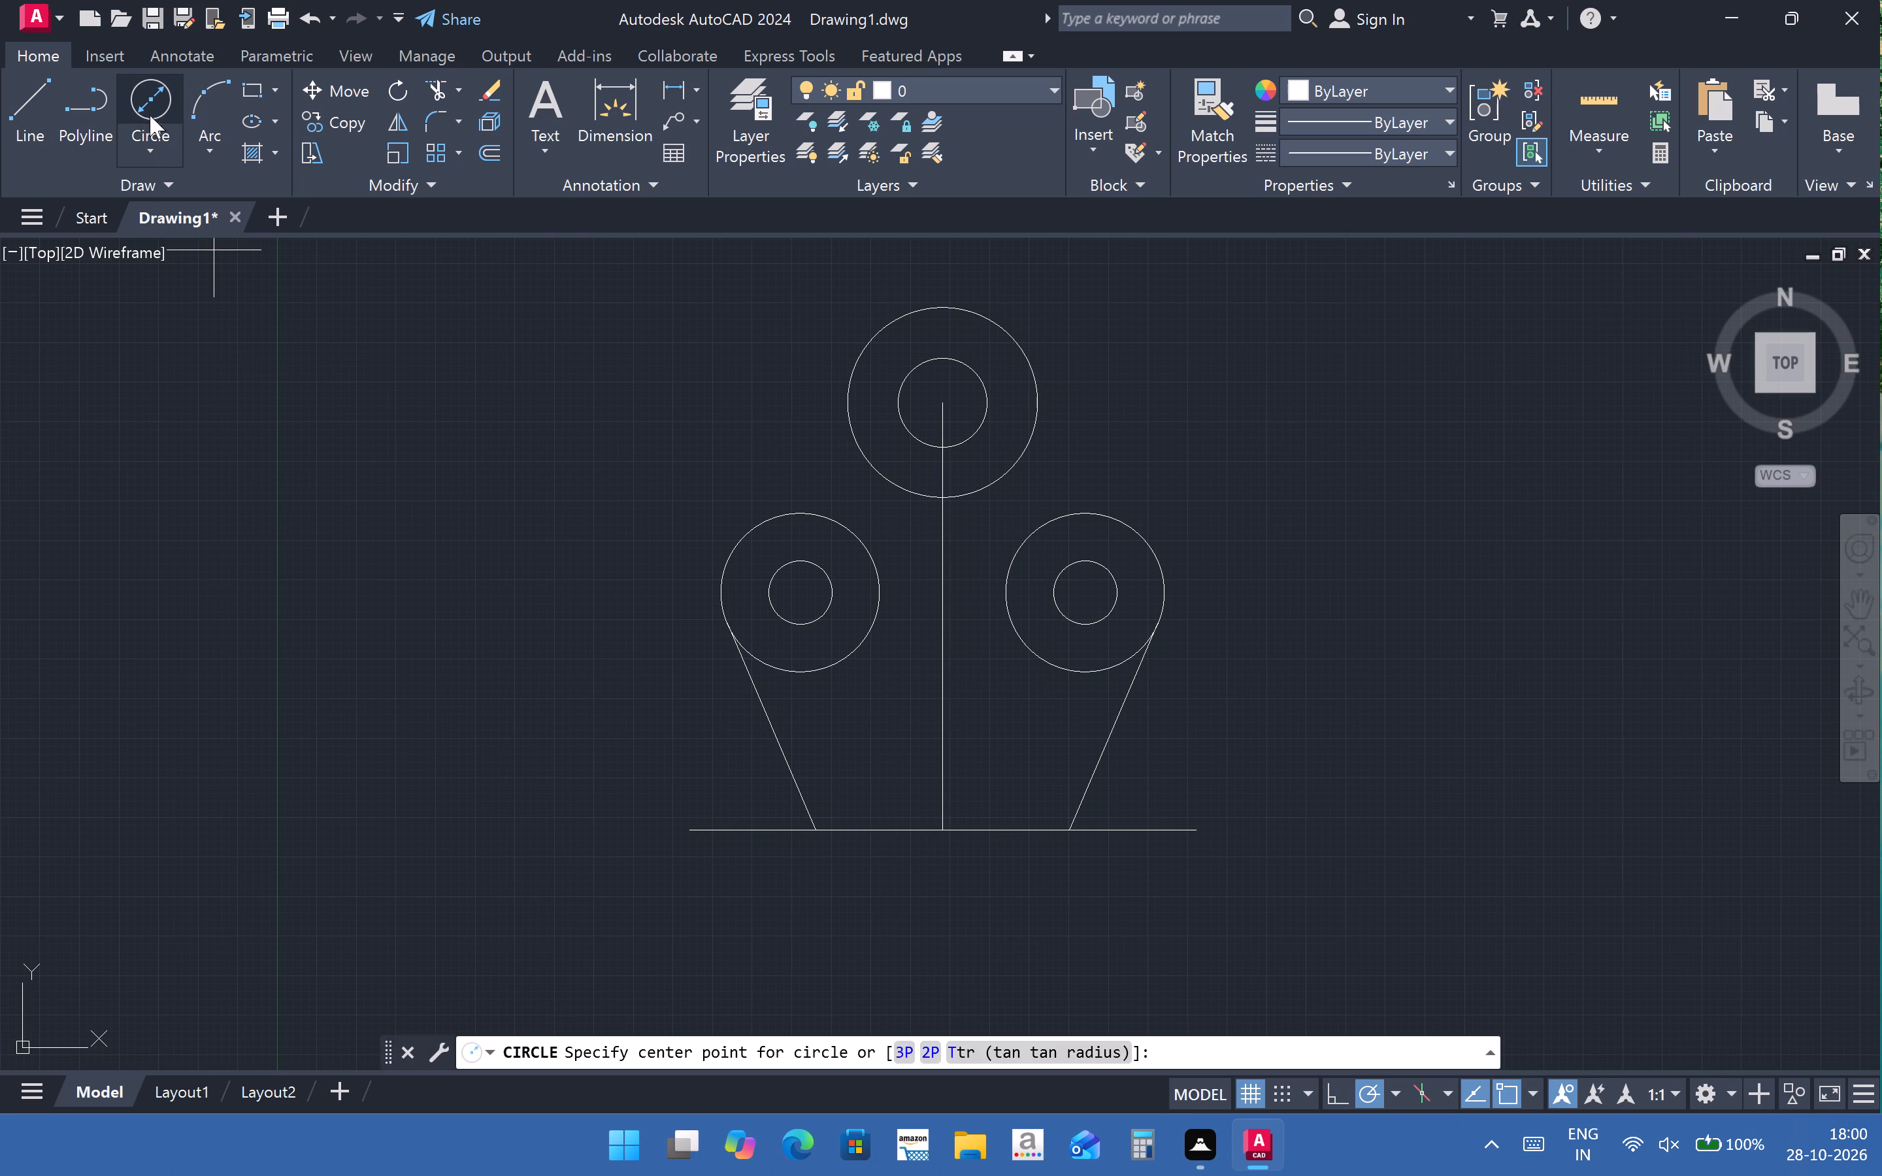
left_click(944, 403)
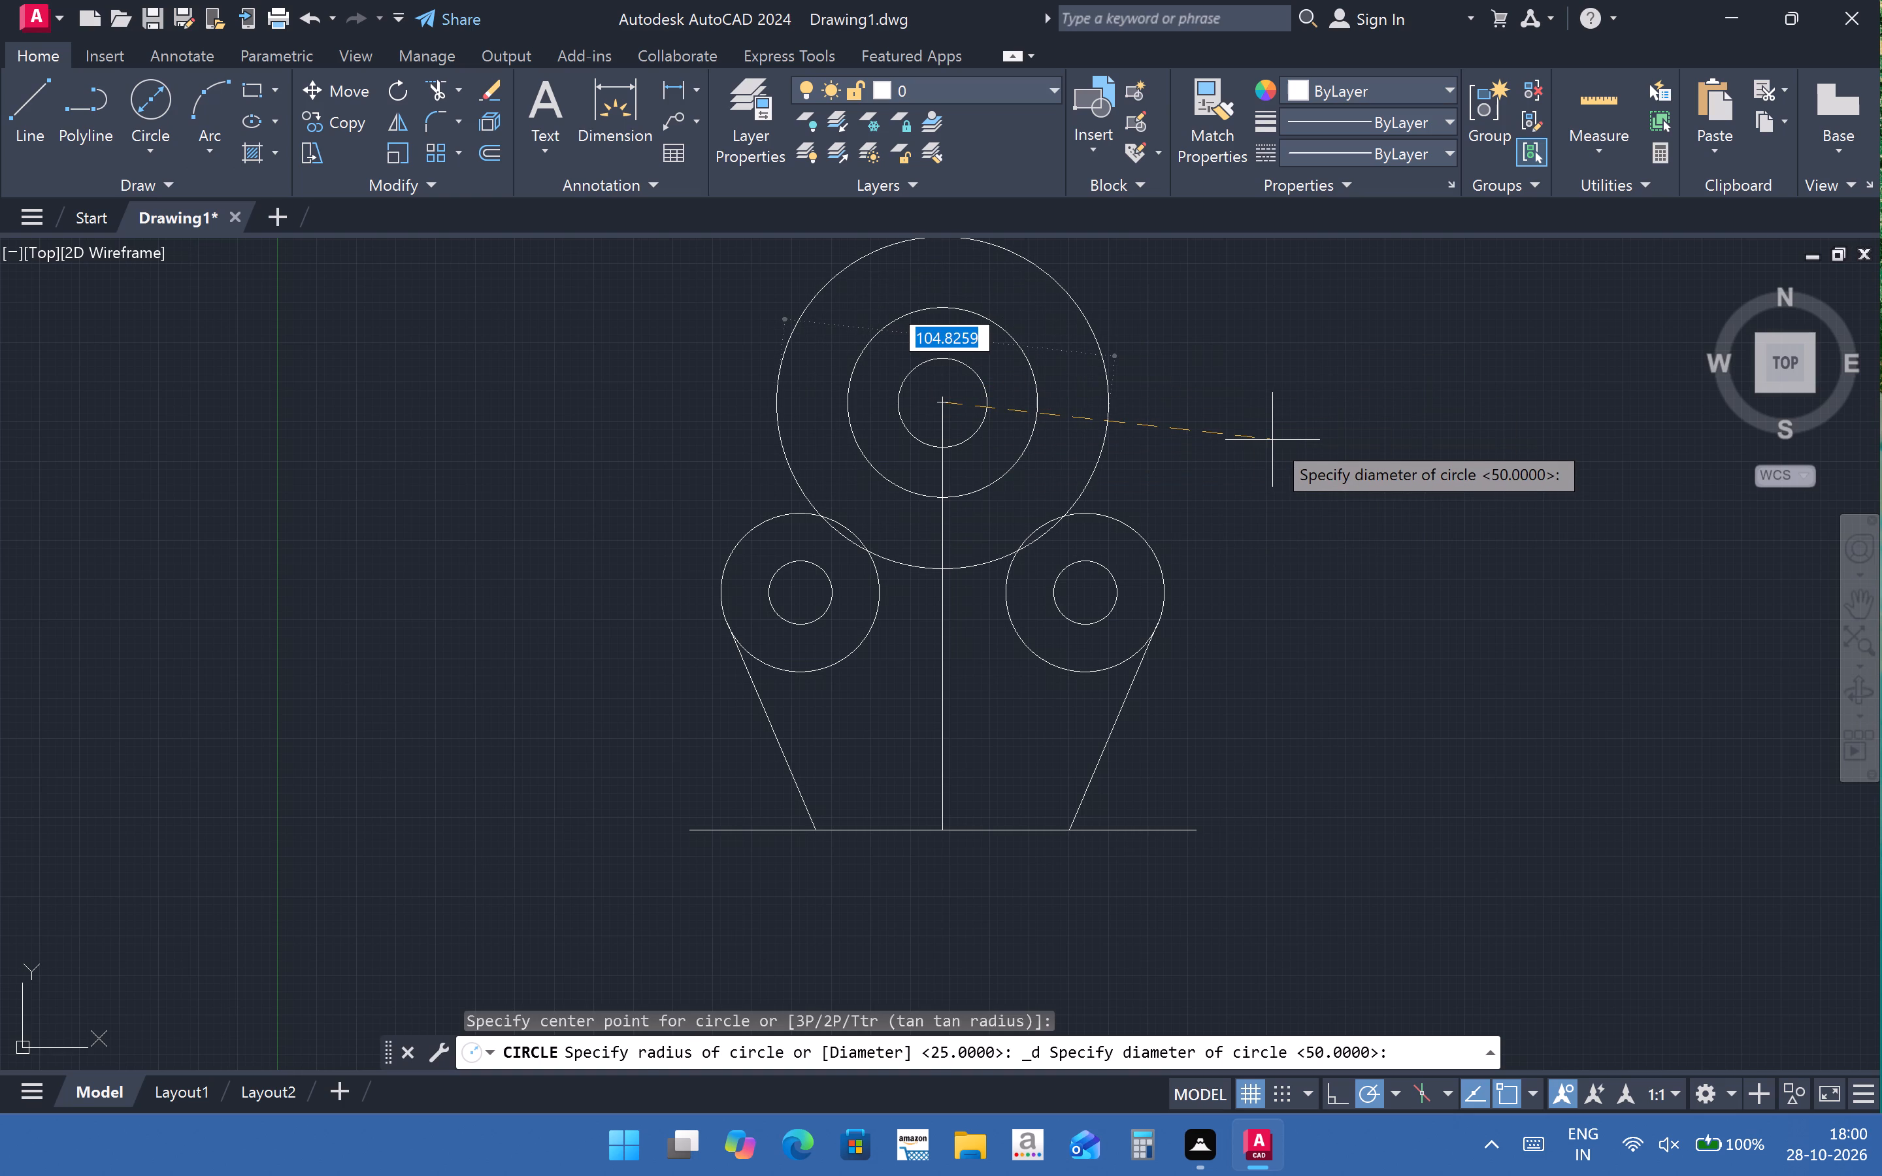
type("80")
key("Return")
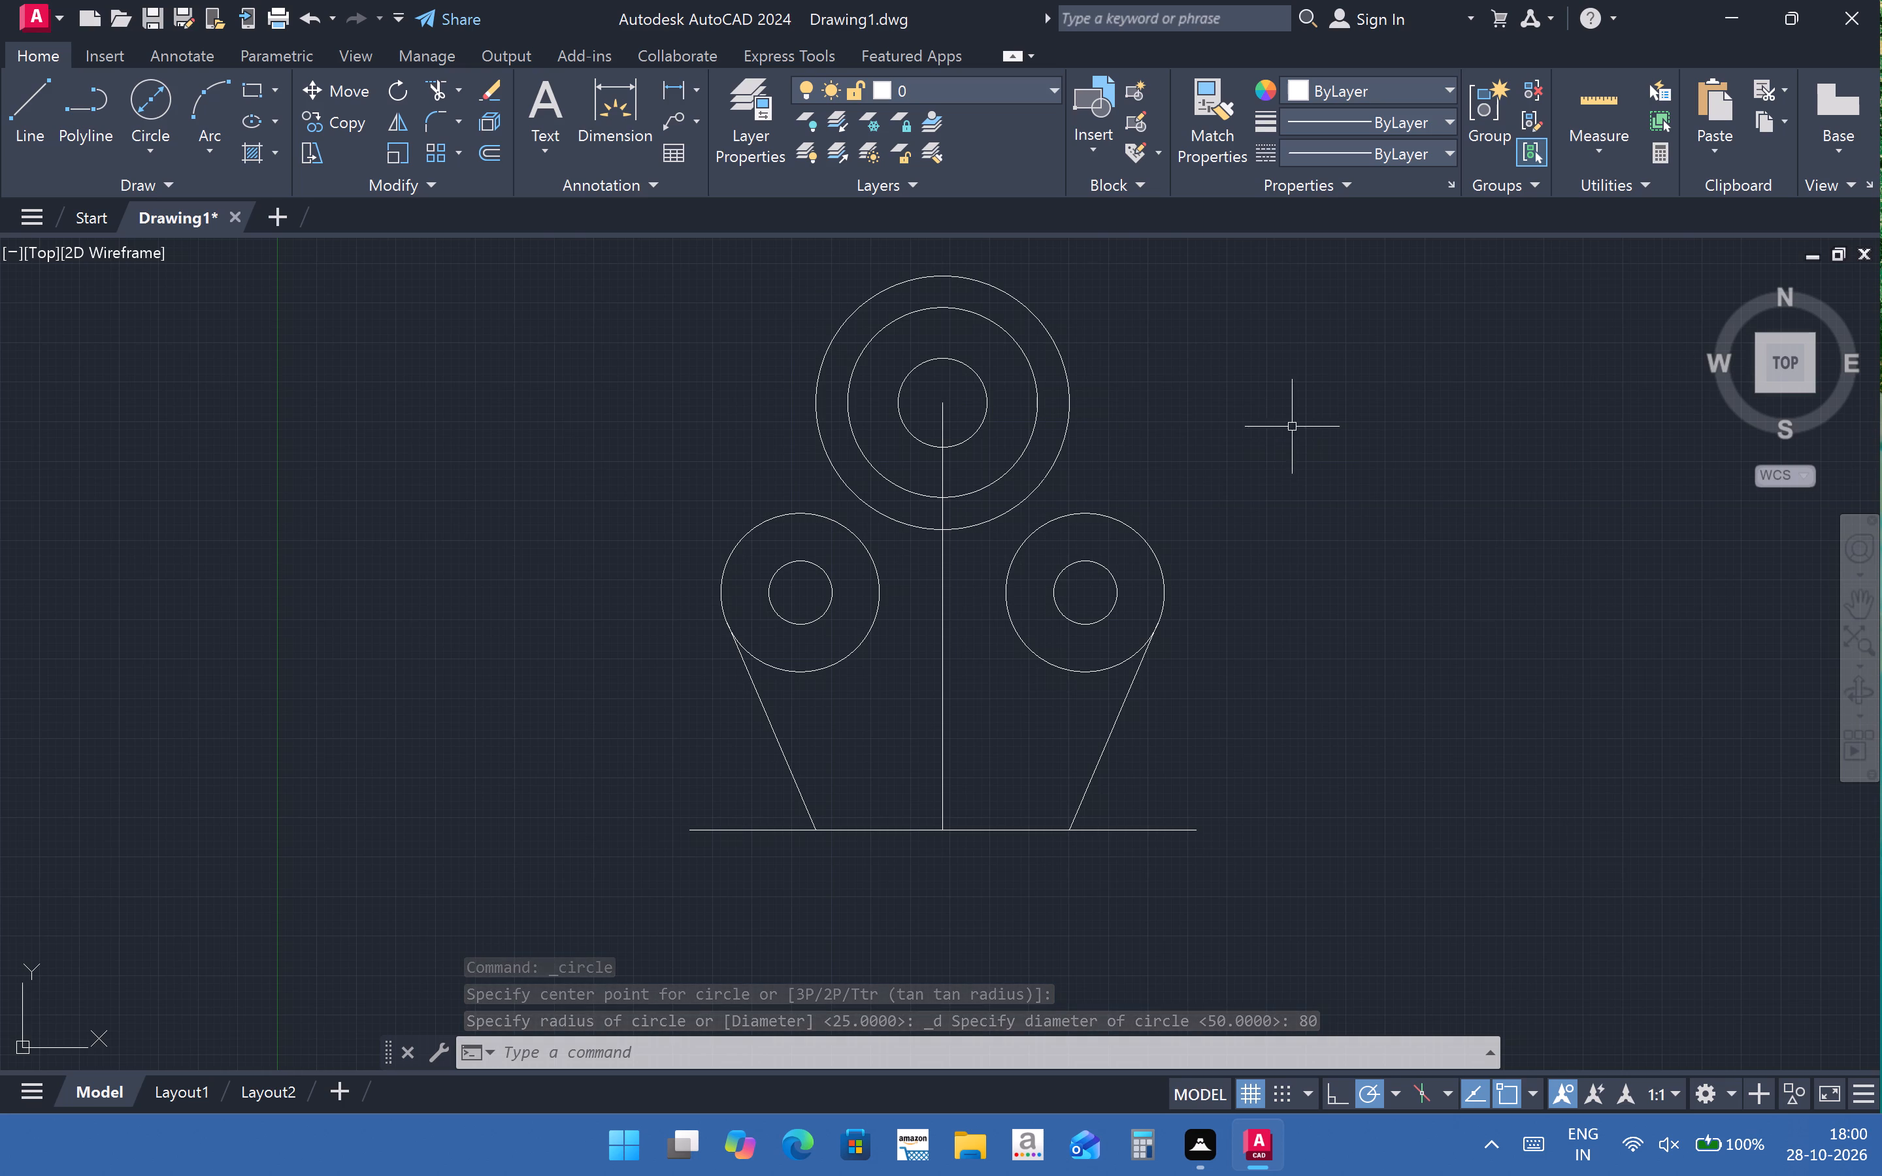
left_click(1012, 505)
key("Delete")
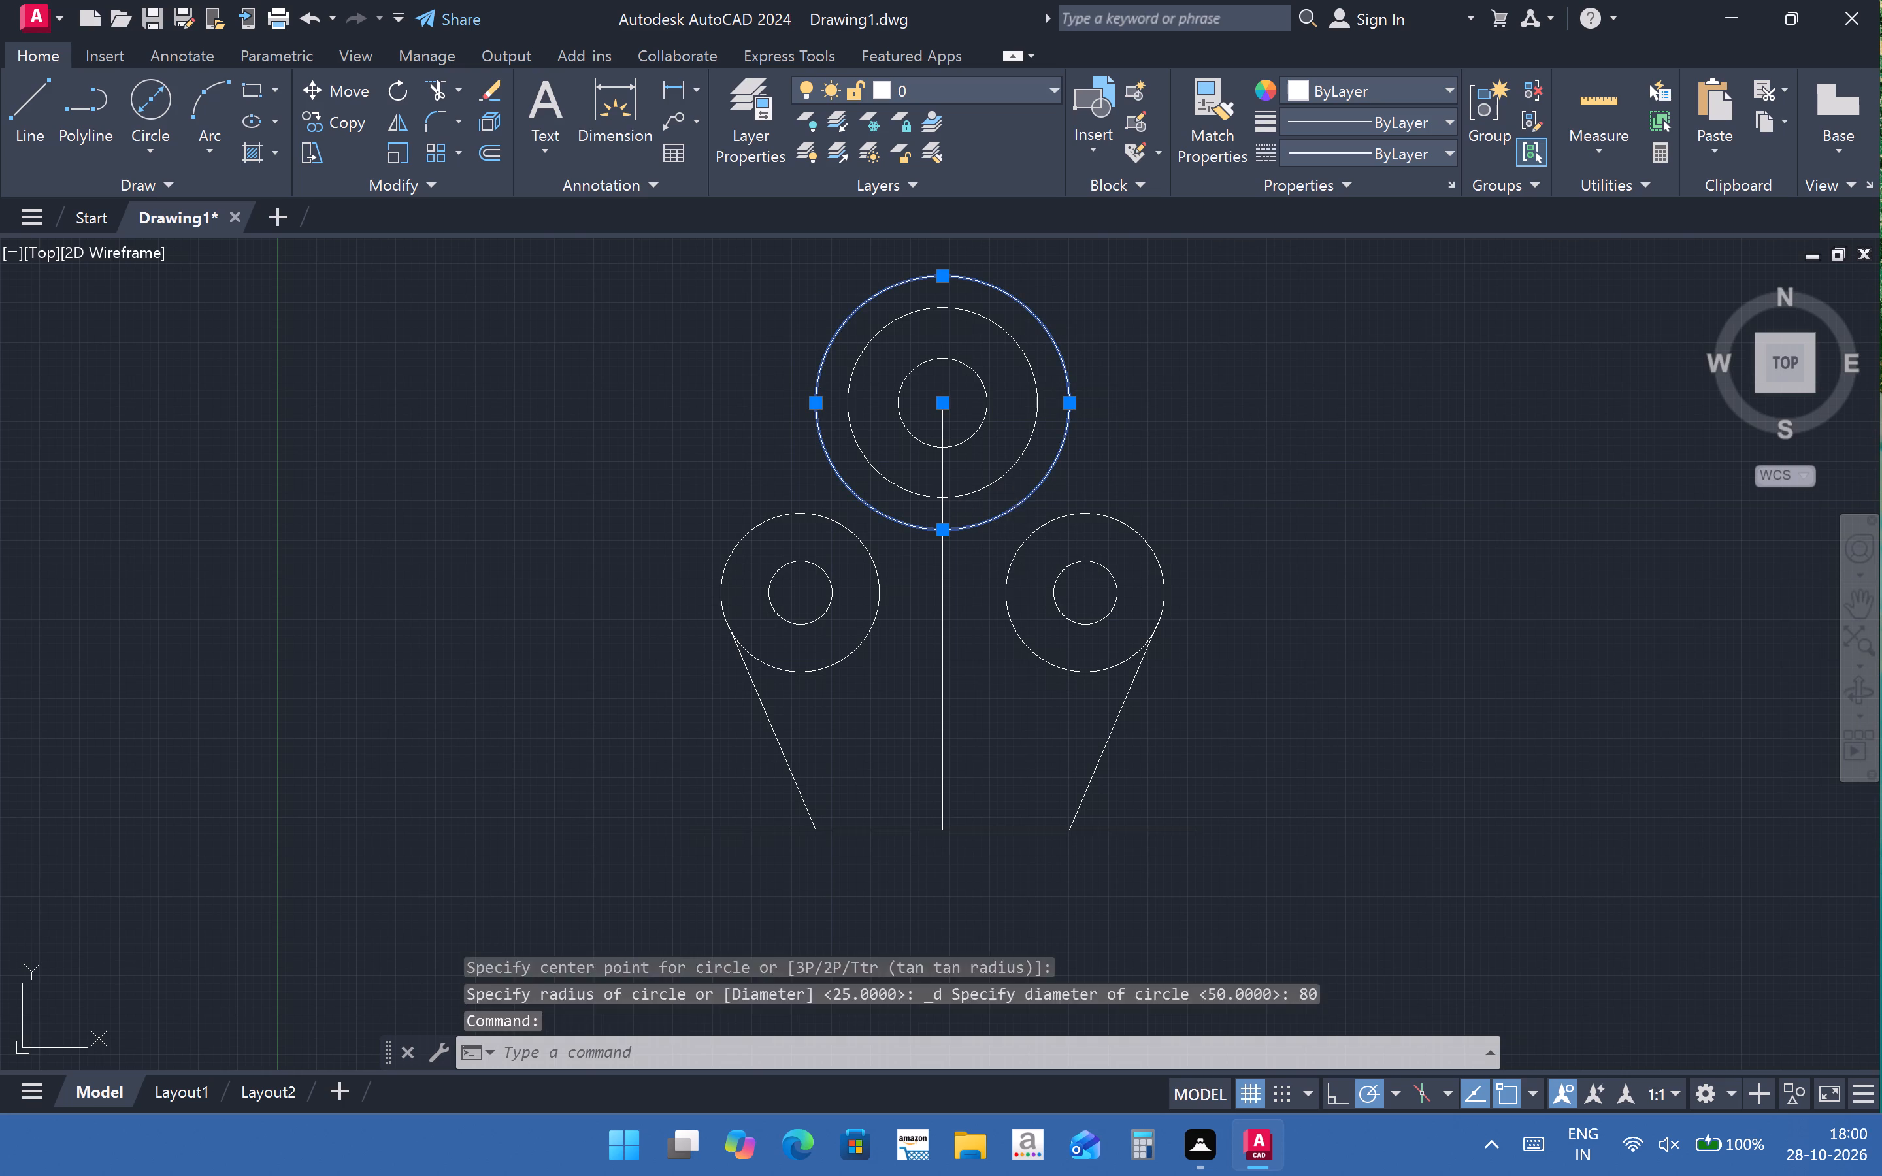
Draw an 80 mm diameter circle centred on the bottom quadrant of the 28 mm top circle.
left_click(157, 101)
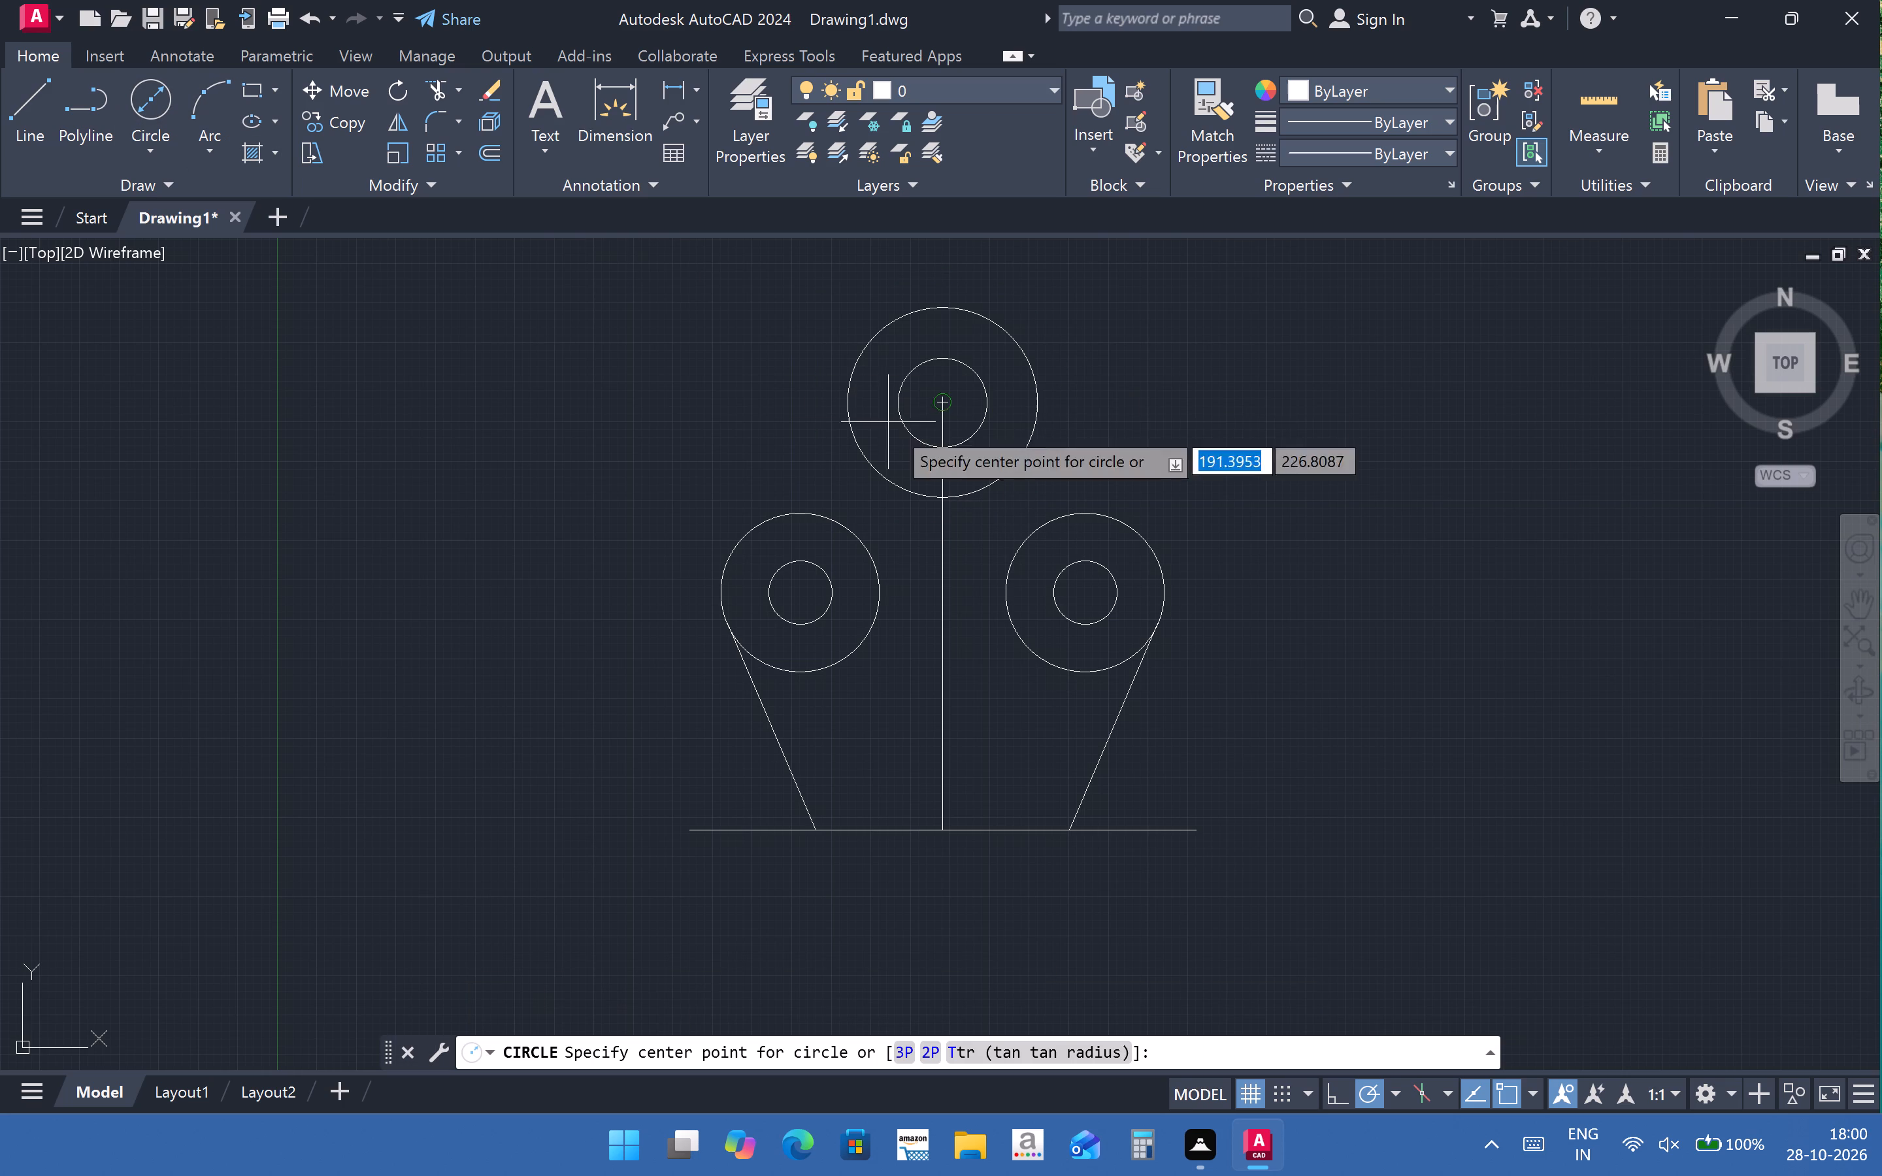
left_click(932, 449)
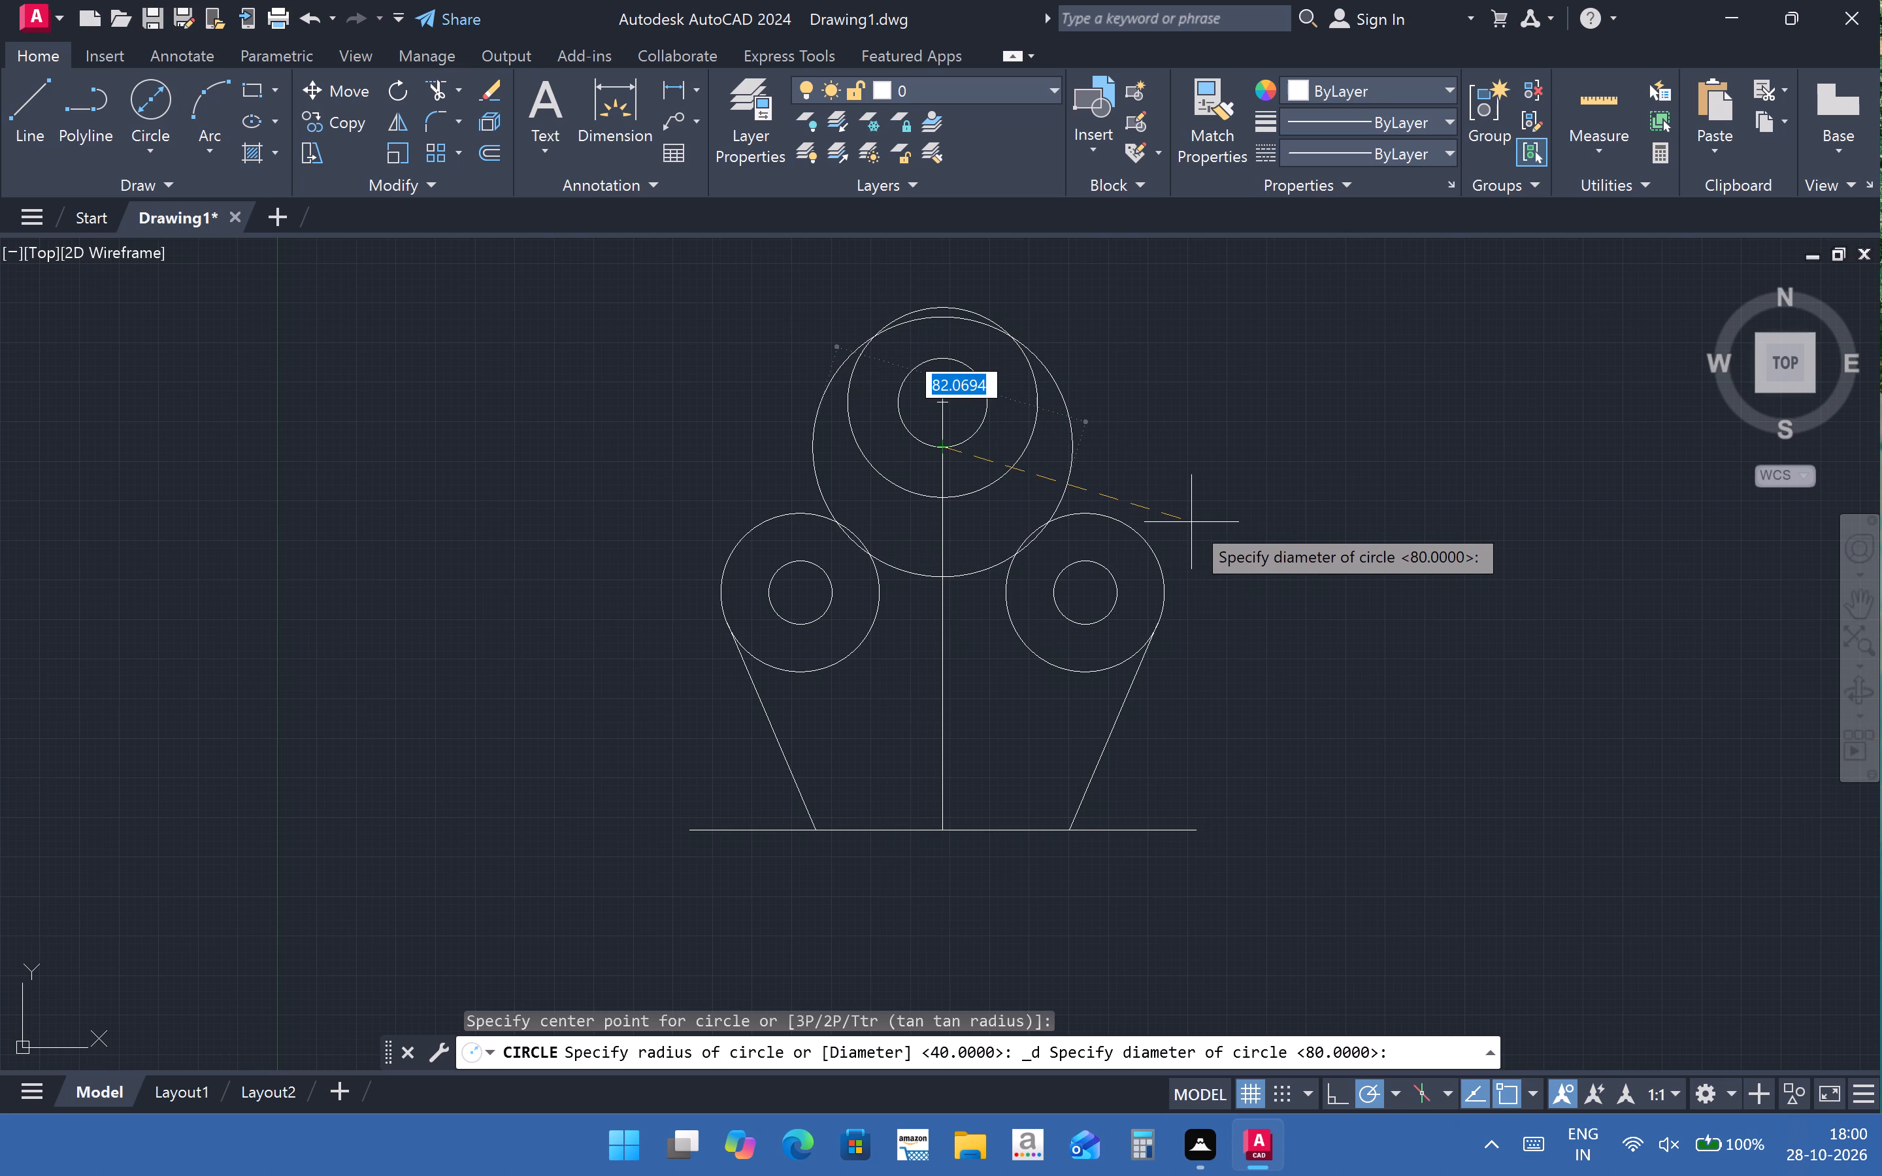
type("80")
key("Return")
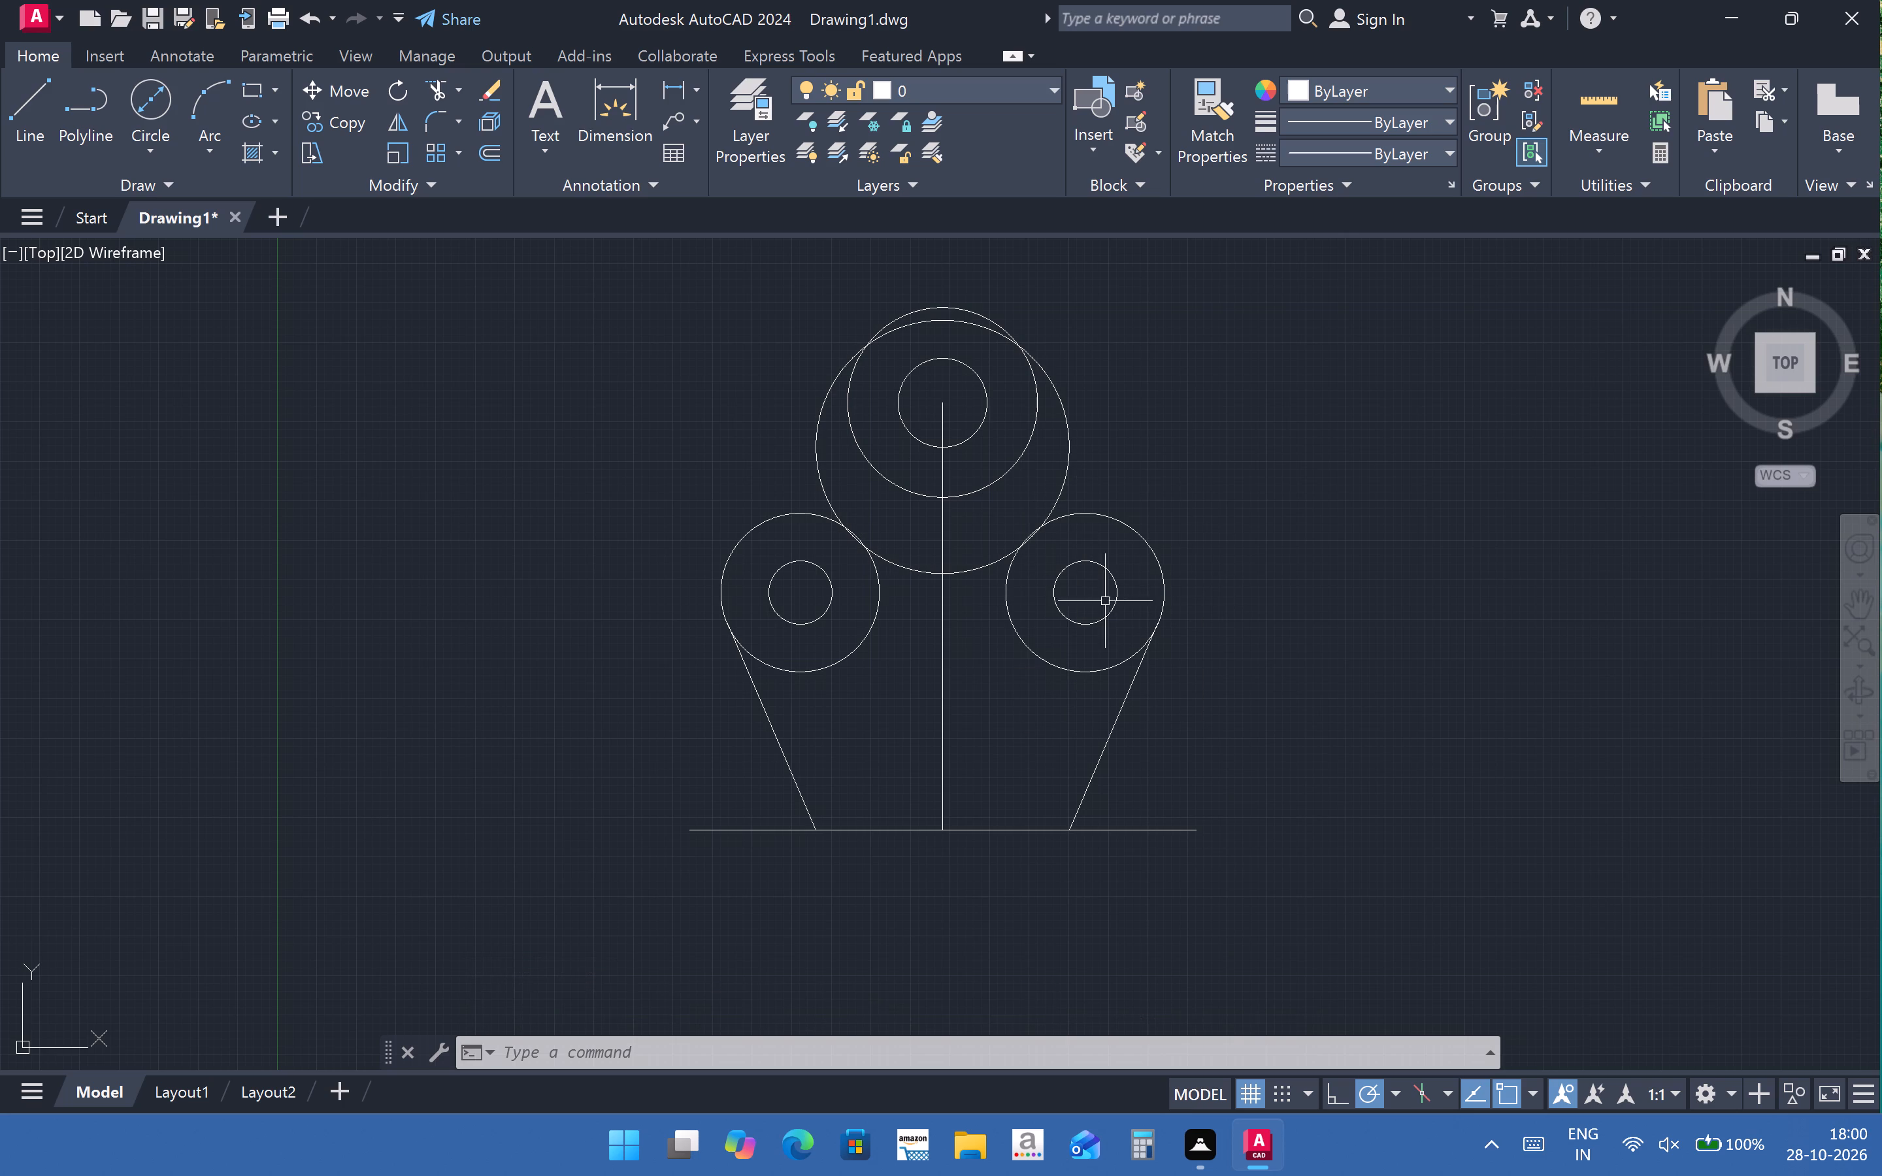
Trim away the upper portion of the 80 mm circle above its intersections with the two 50 mm side circles.
scroll(916, 543, "up", 2)
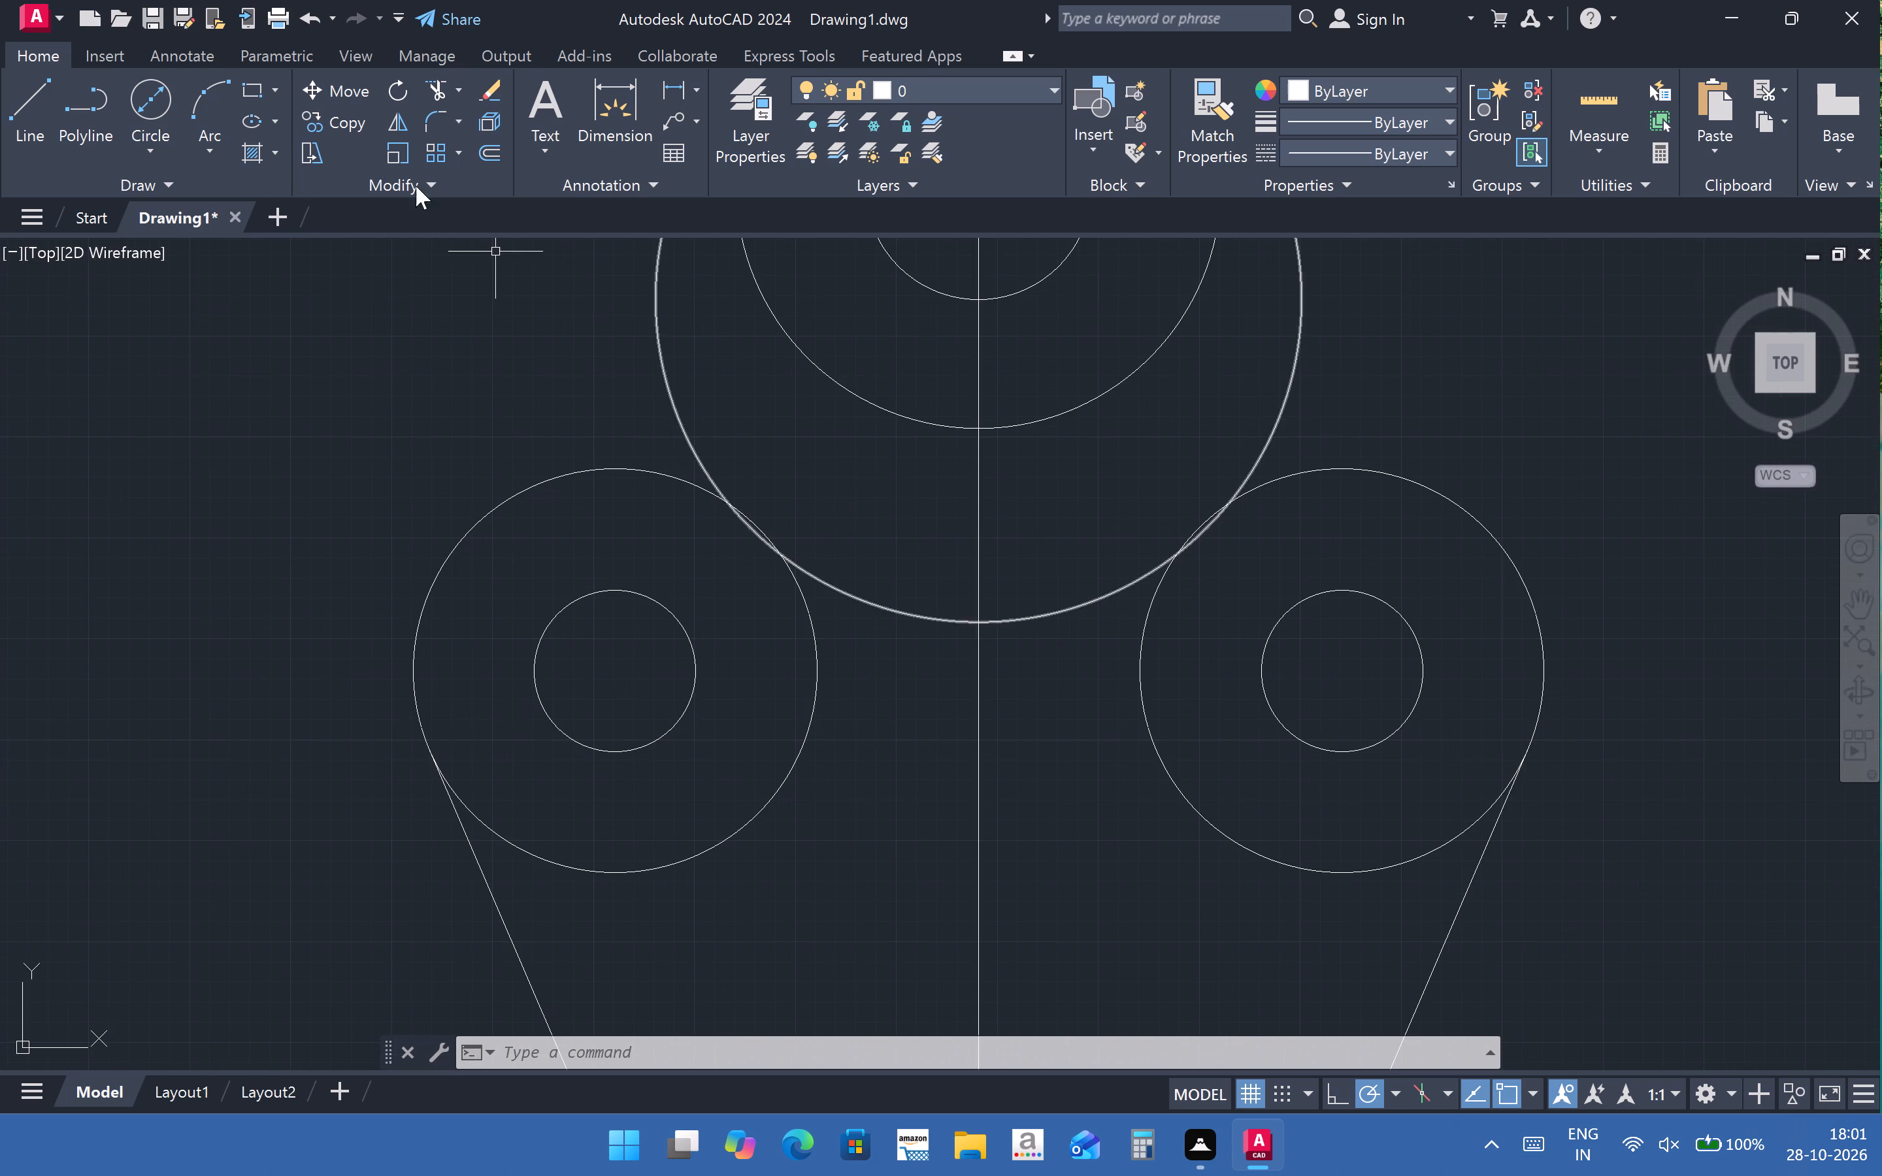
left_click(435, 90)
left_click_drag(624, 405, 716, 397)
left_click_drag(1213, 391, 1364, 385)
scroll(1138, 446, "down", 3)
scroll(1122, 353, "up", 2)
left_click_drag(1112, 340, 1086, 293)
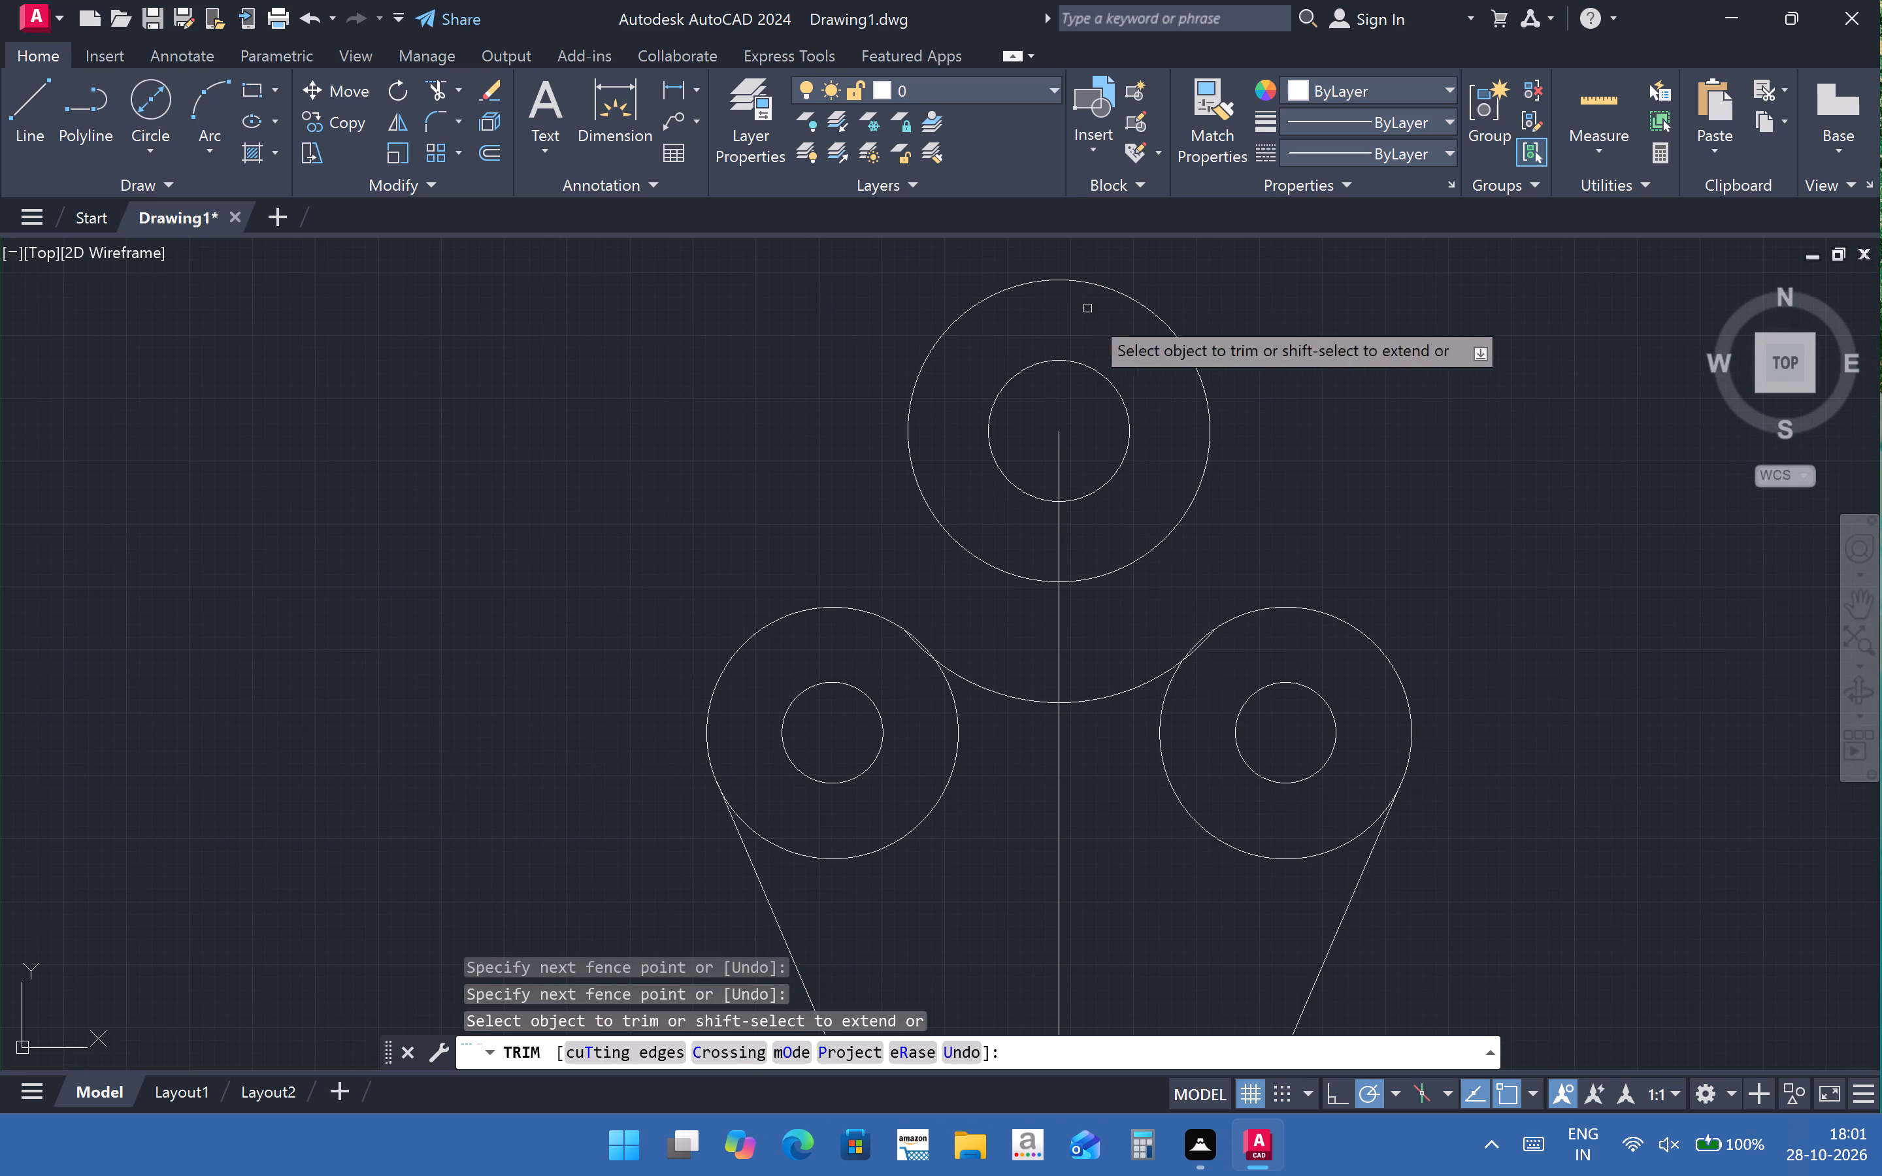
Trim the leftover ends of the 80 mm arc inside the right and left 50 mm circles.
scroll(1191, 655, "down", 3)
scroll(1193, 648, "up", 6)
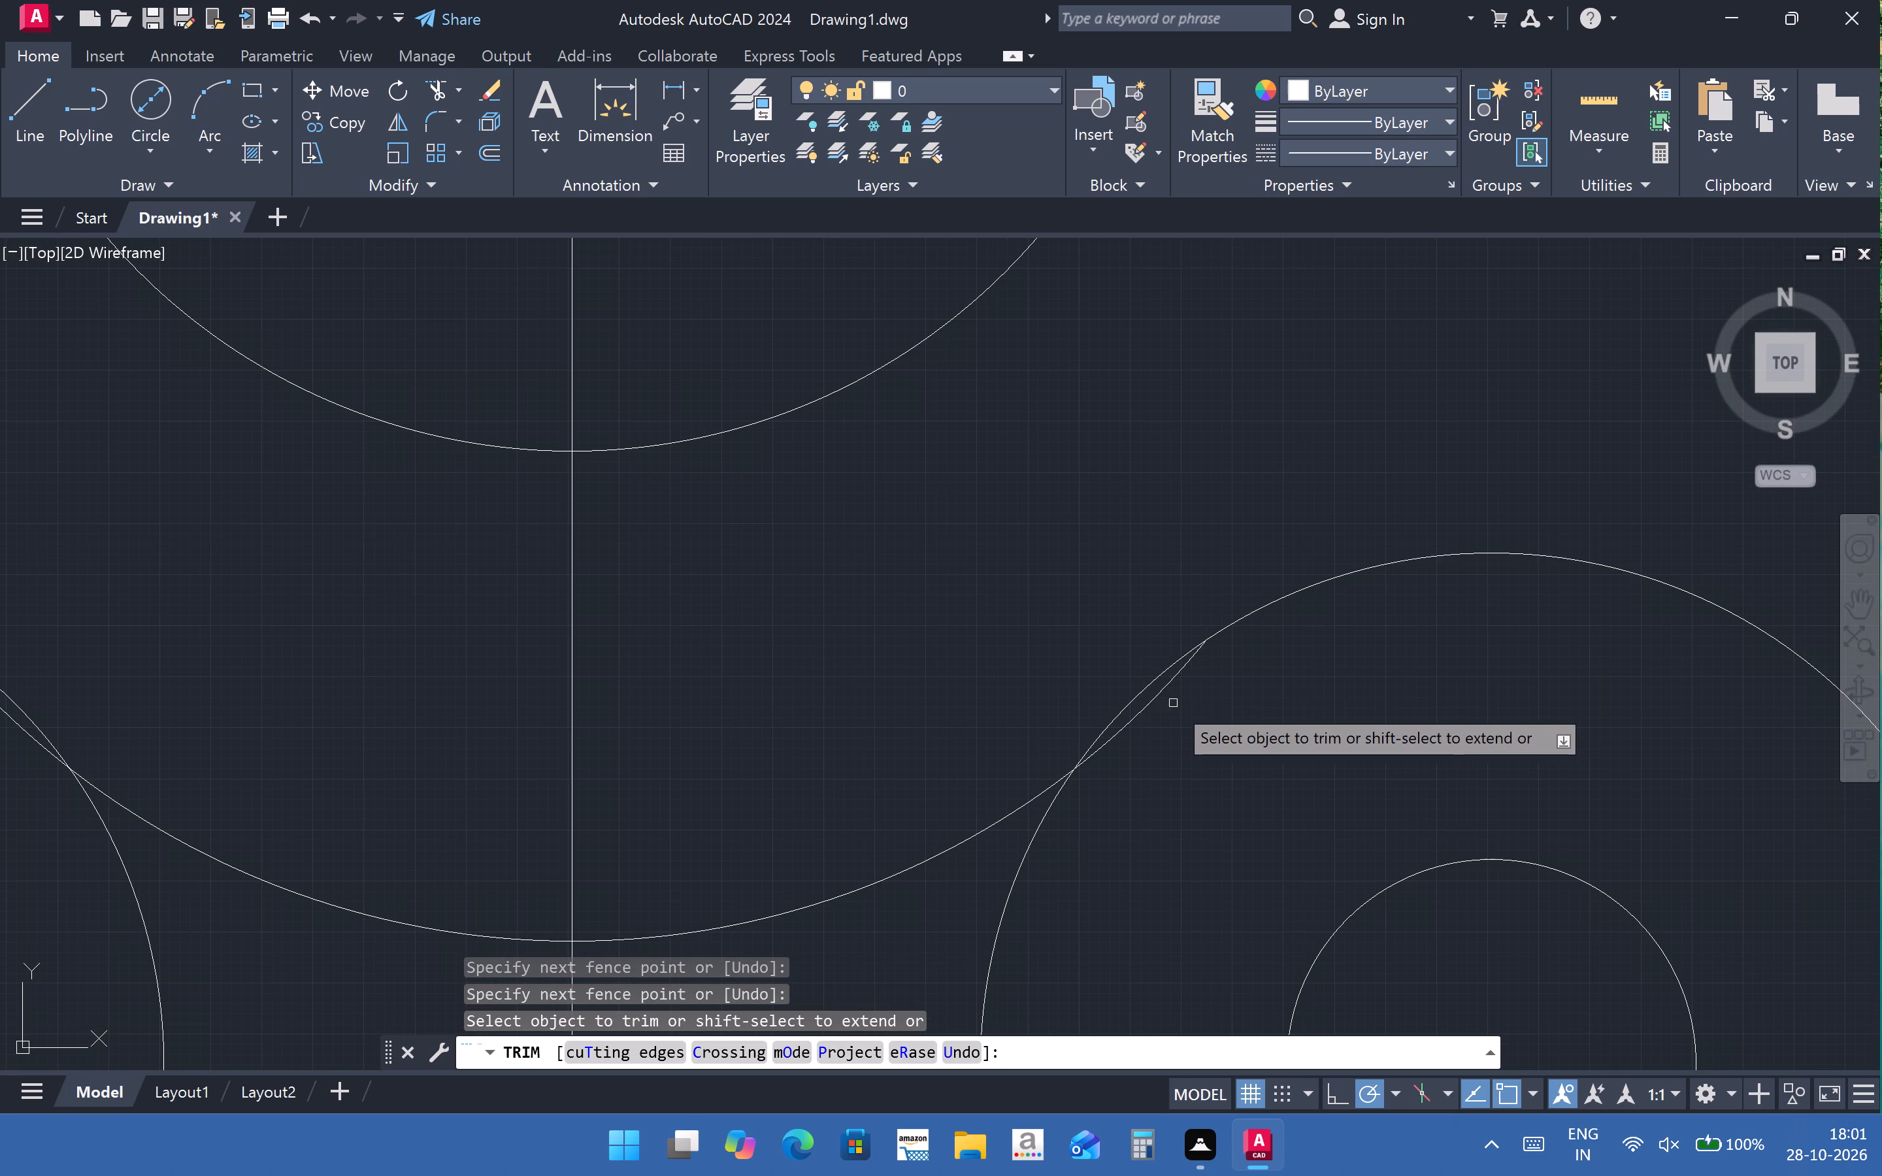
left_click(1159, 692)
scroll(720, 670, "down", 2)
scroll(501, 697, "up", 3)
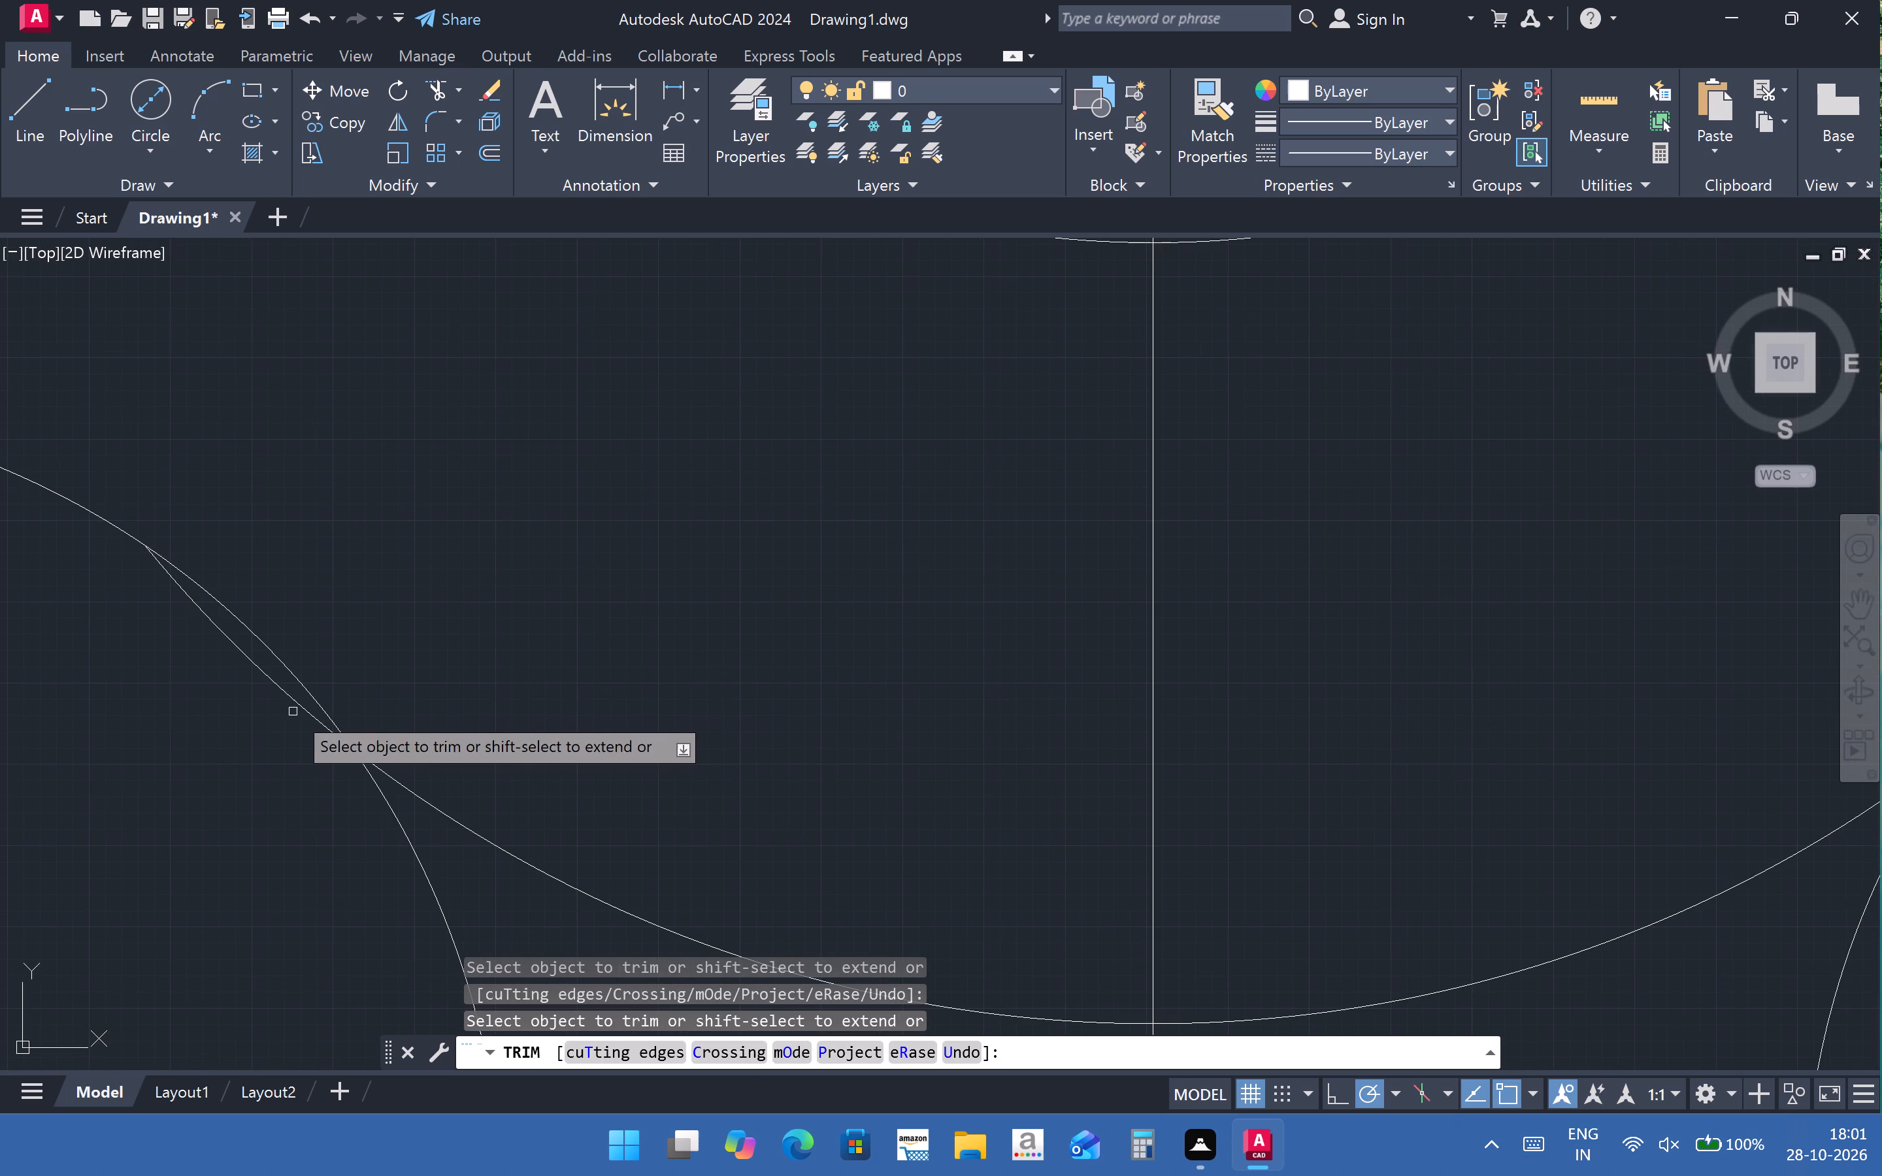
left_click(280, 690)
scroll(665, 578, "down", 5)
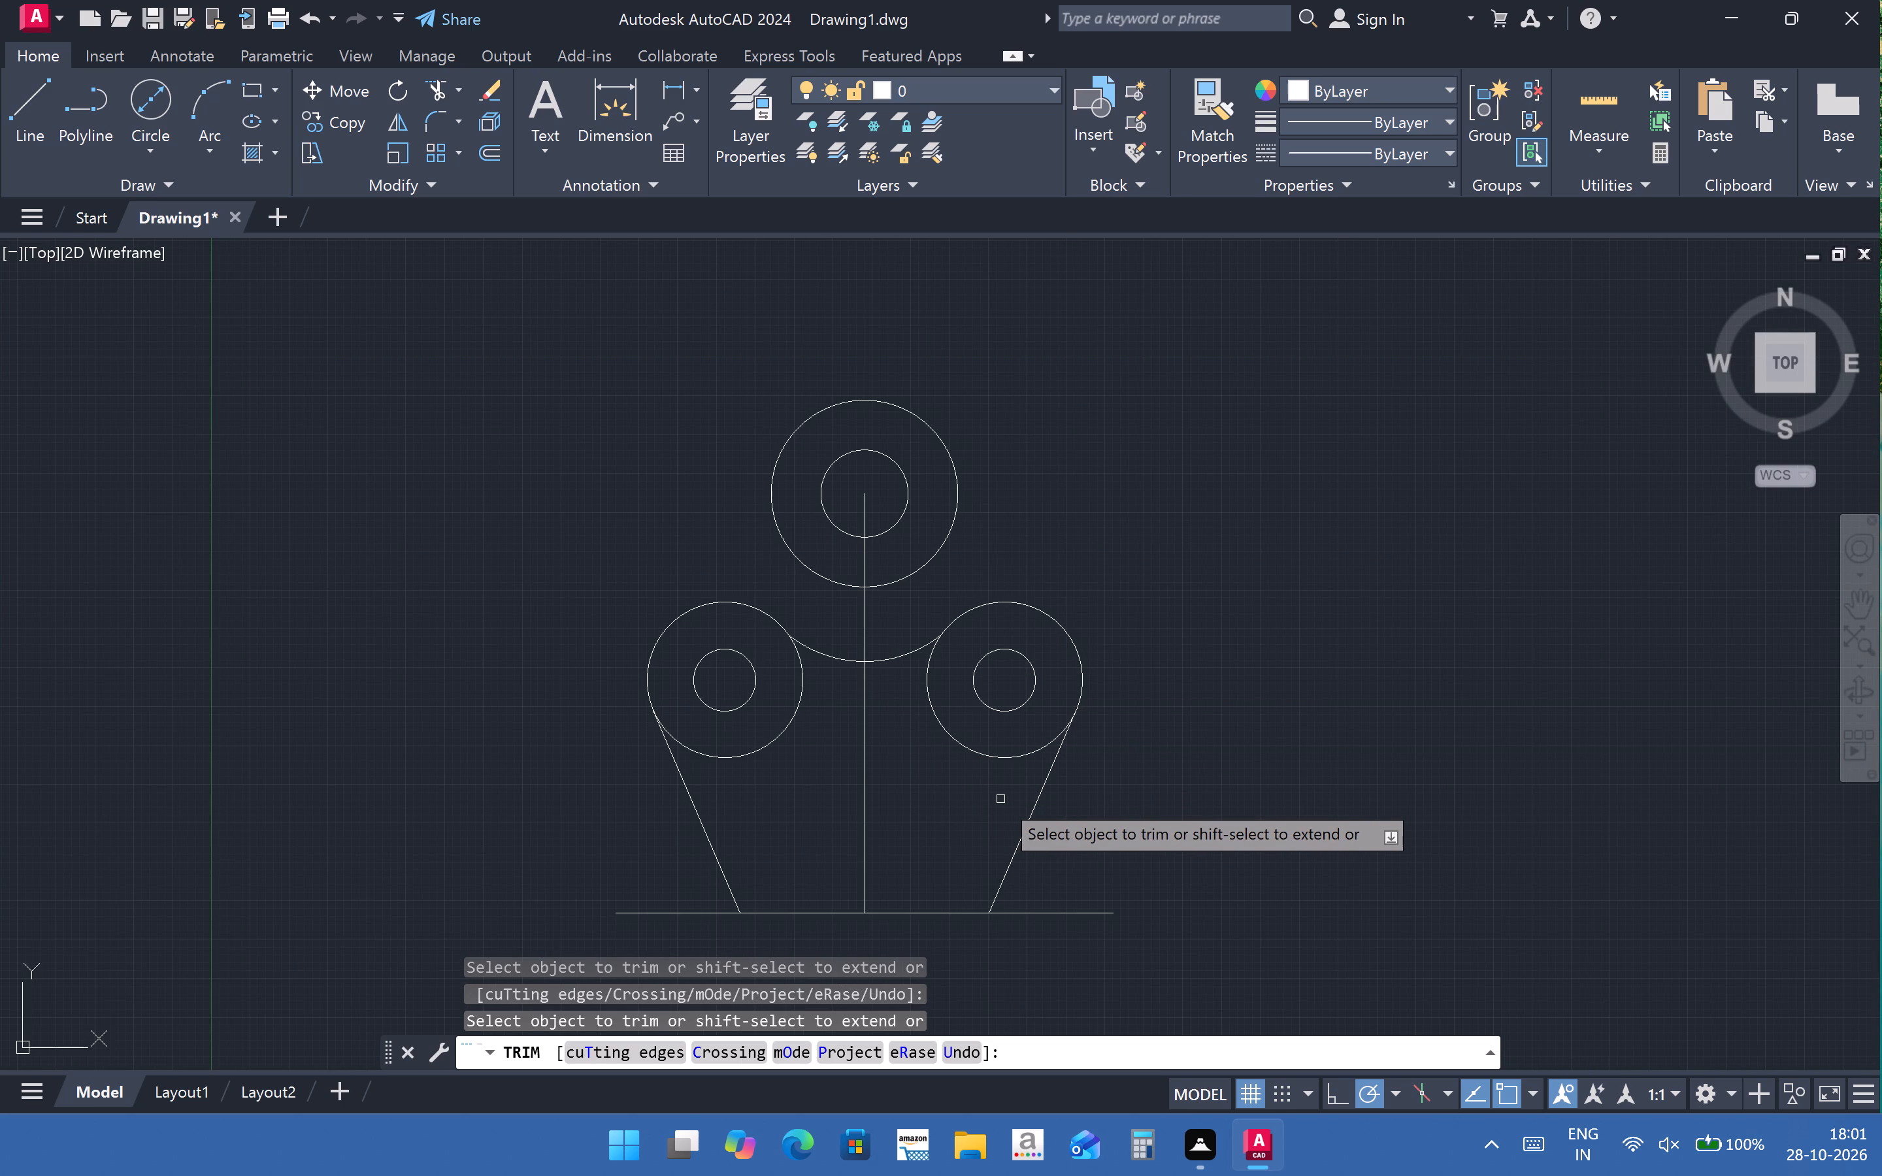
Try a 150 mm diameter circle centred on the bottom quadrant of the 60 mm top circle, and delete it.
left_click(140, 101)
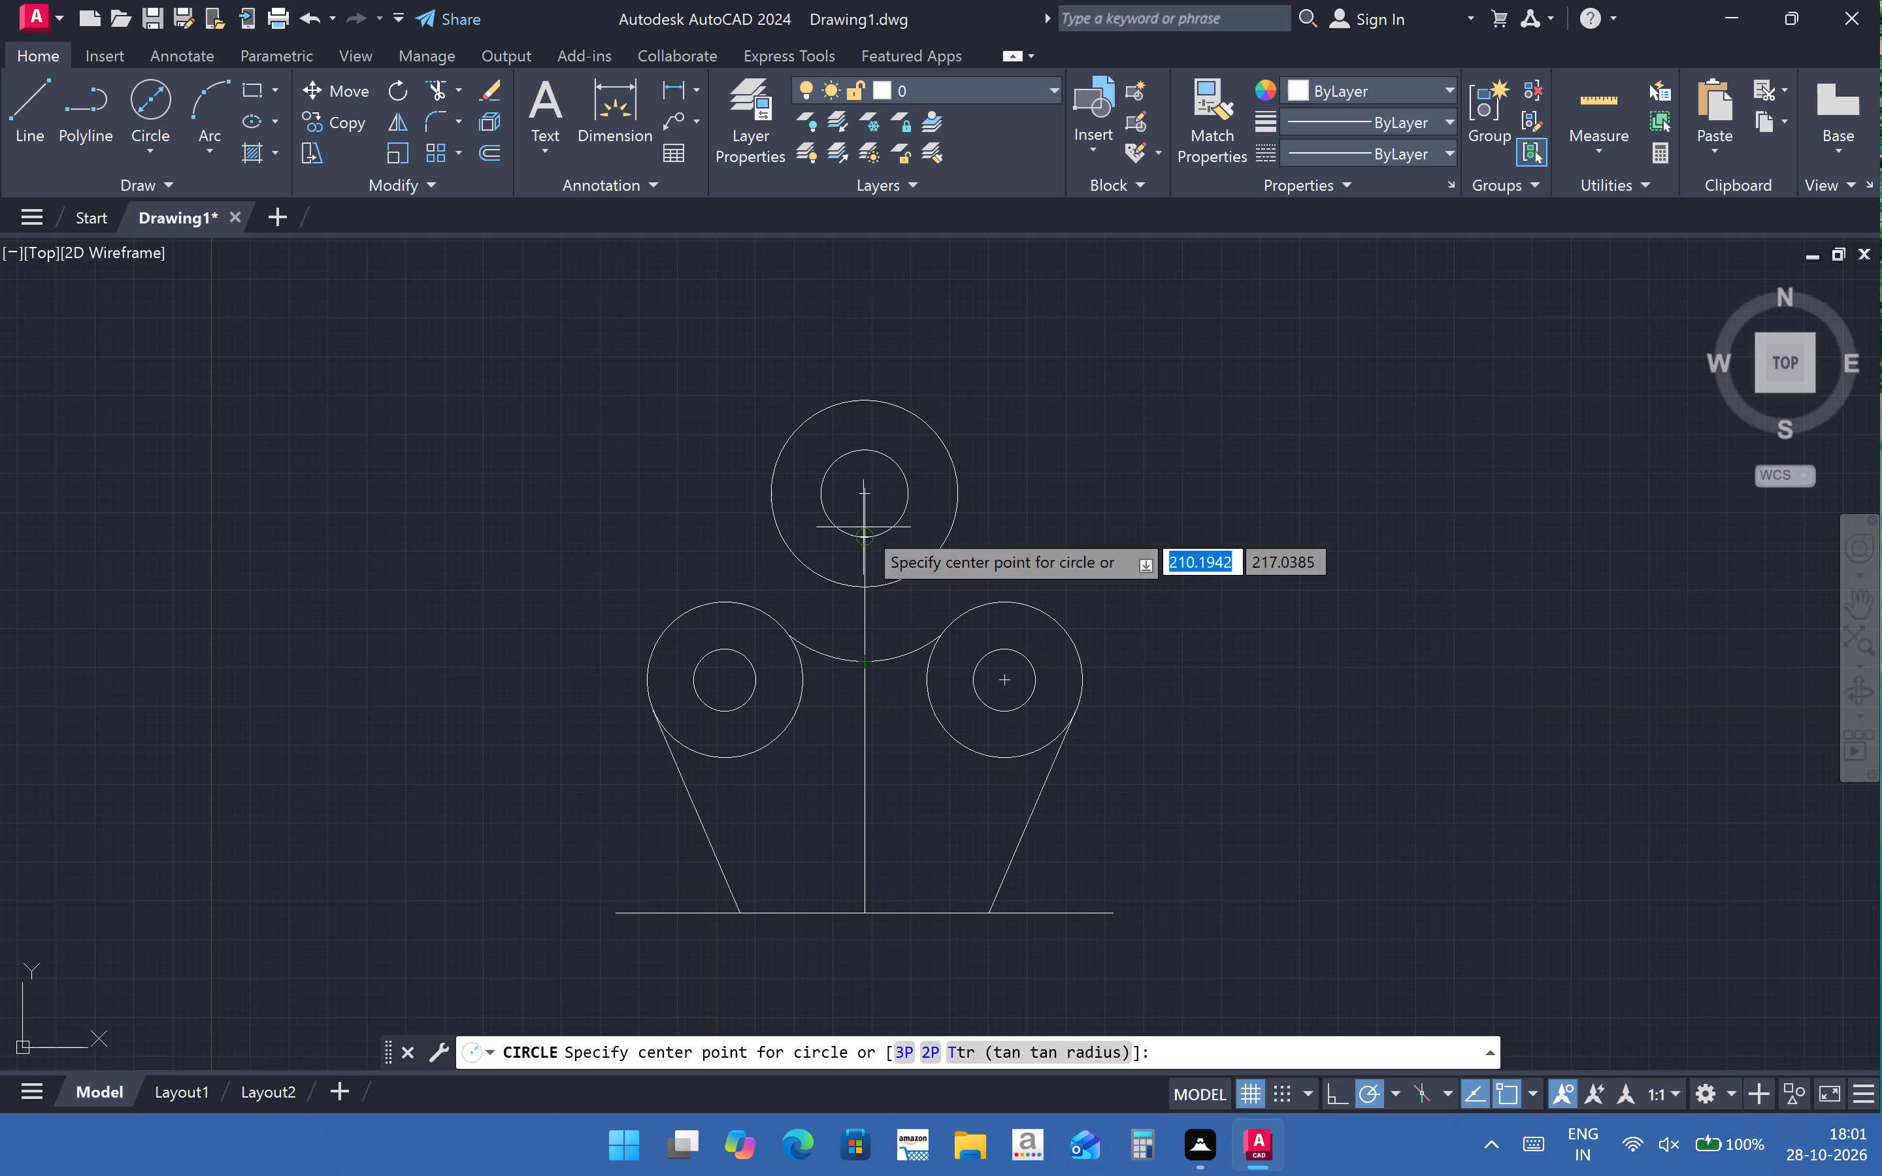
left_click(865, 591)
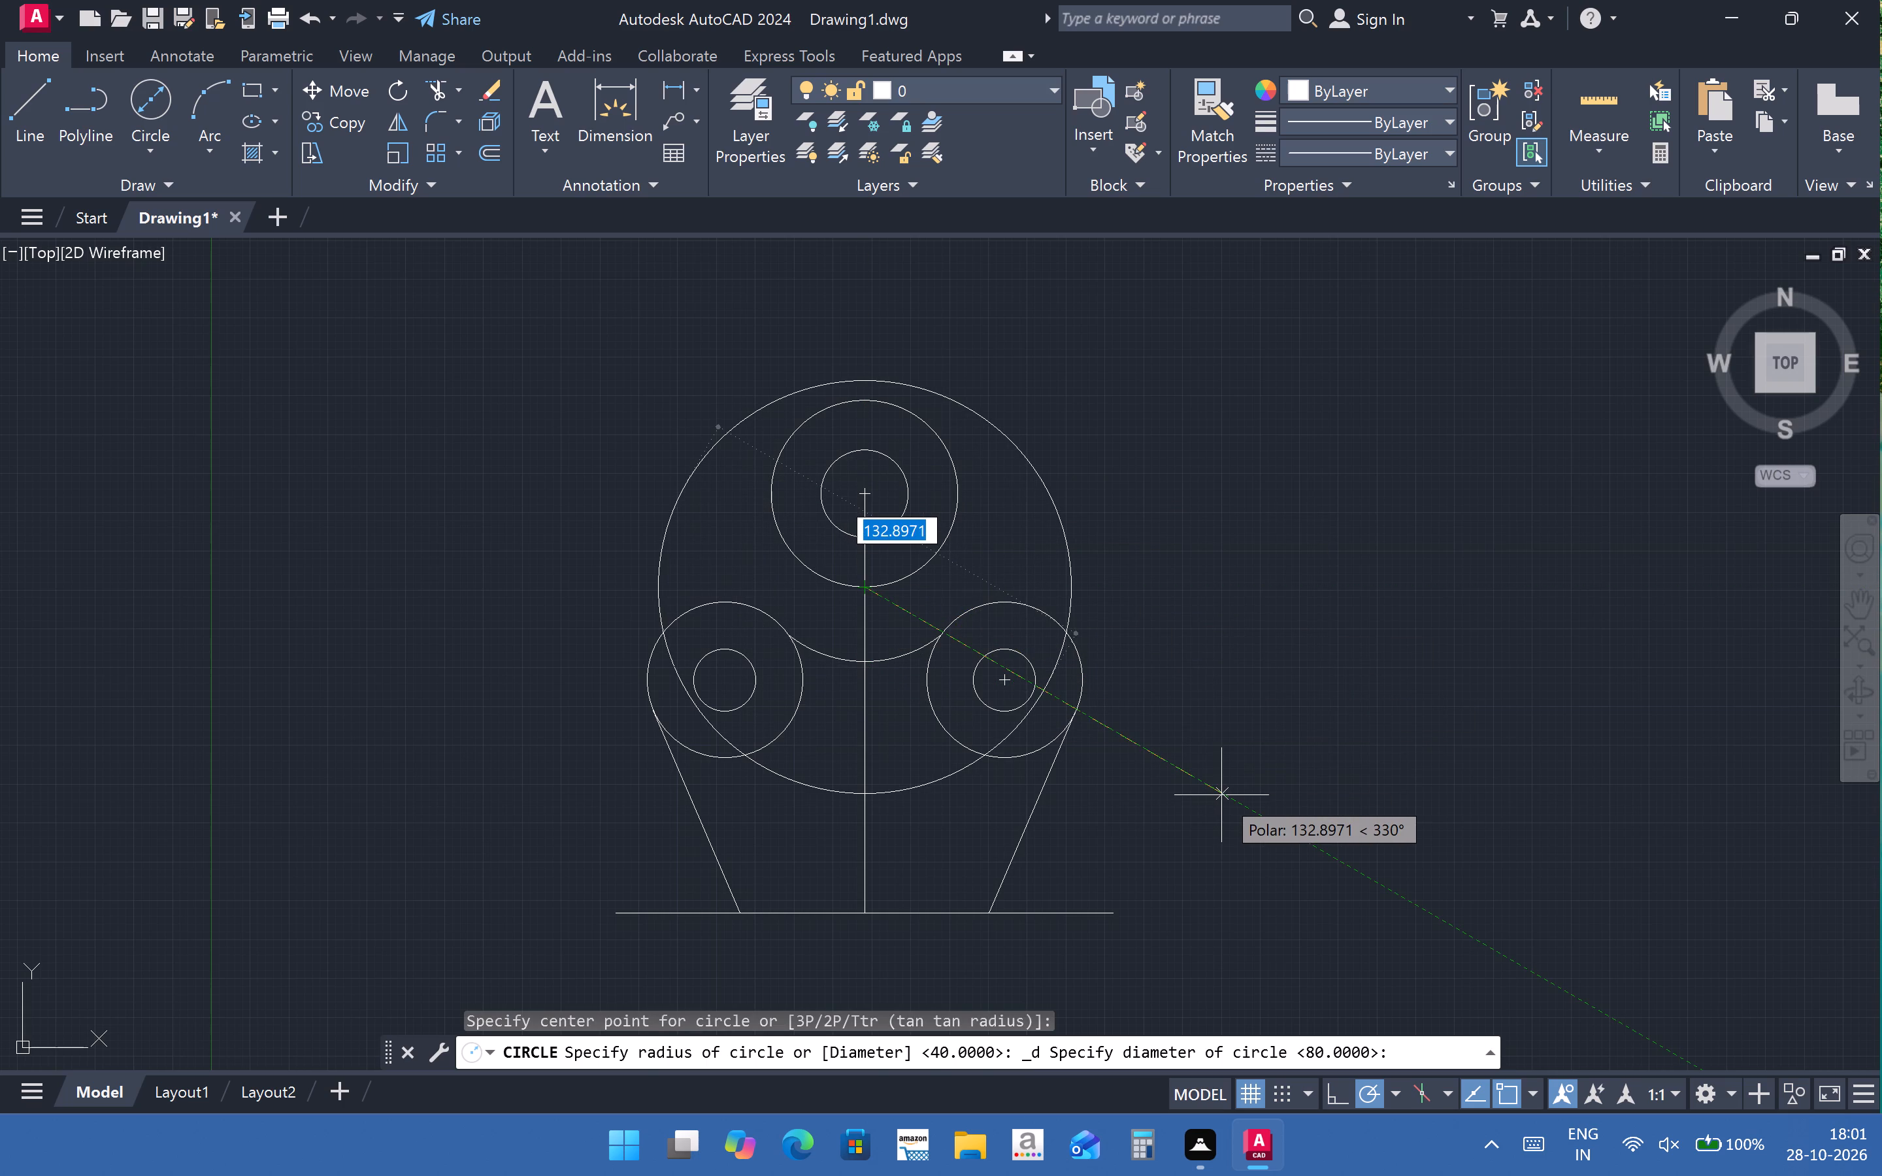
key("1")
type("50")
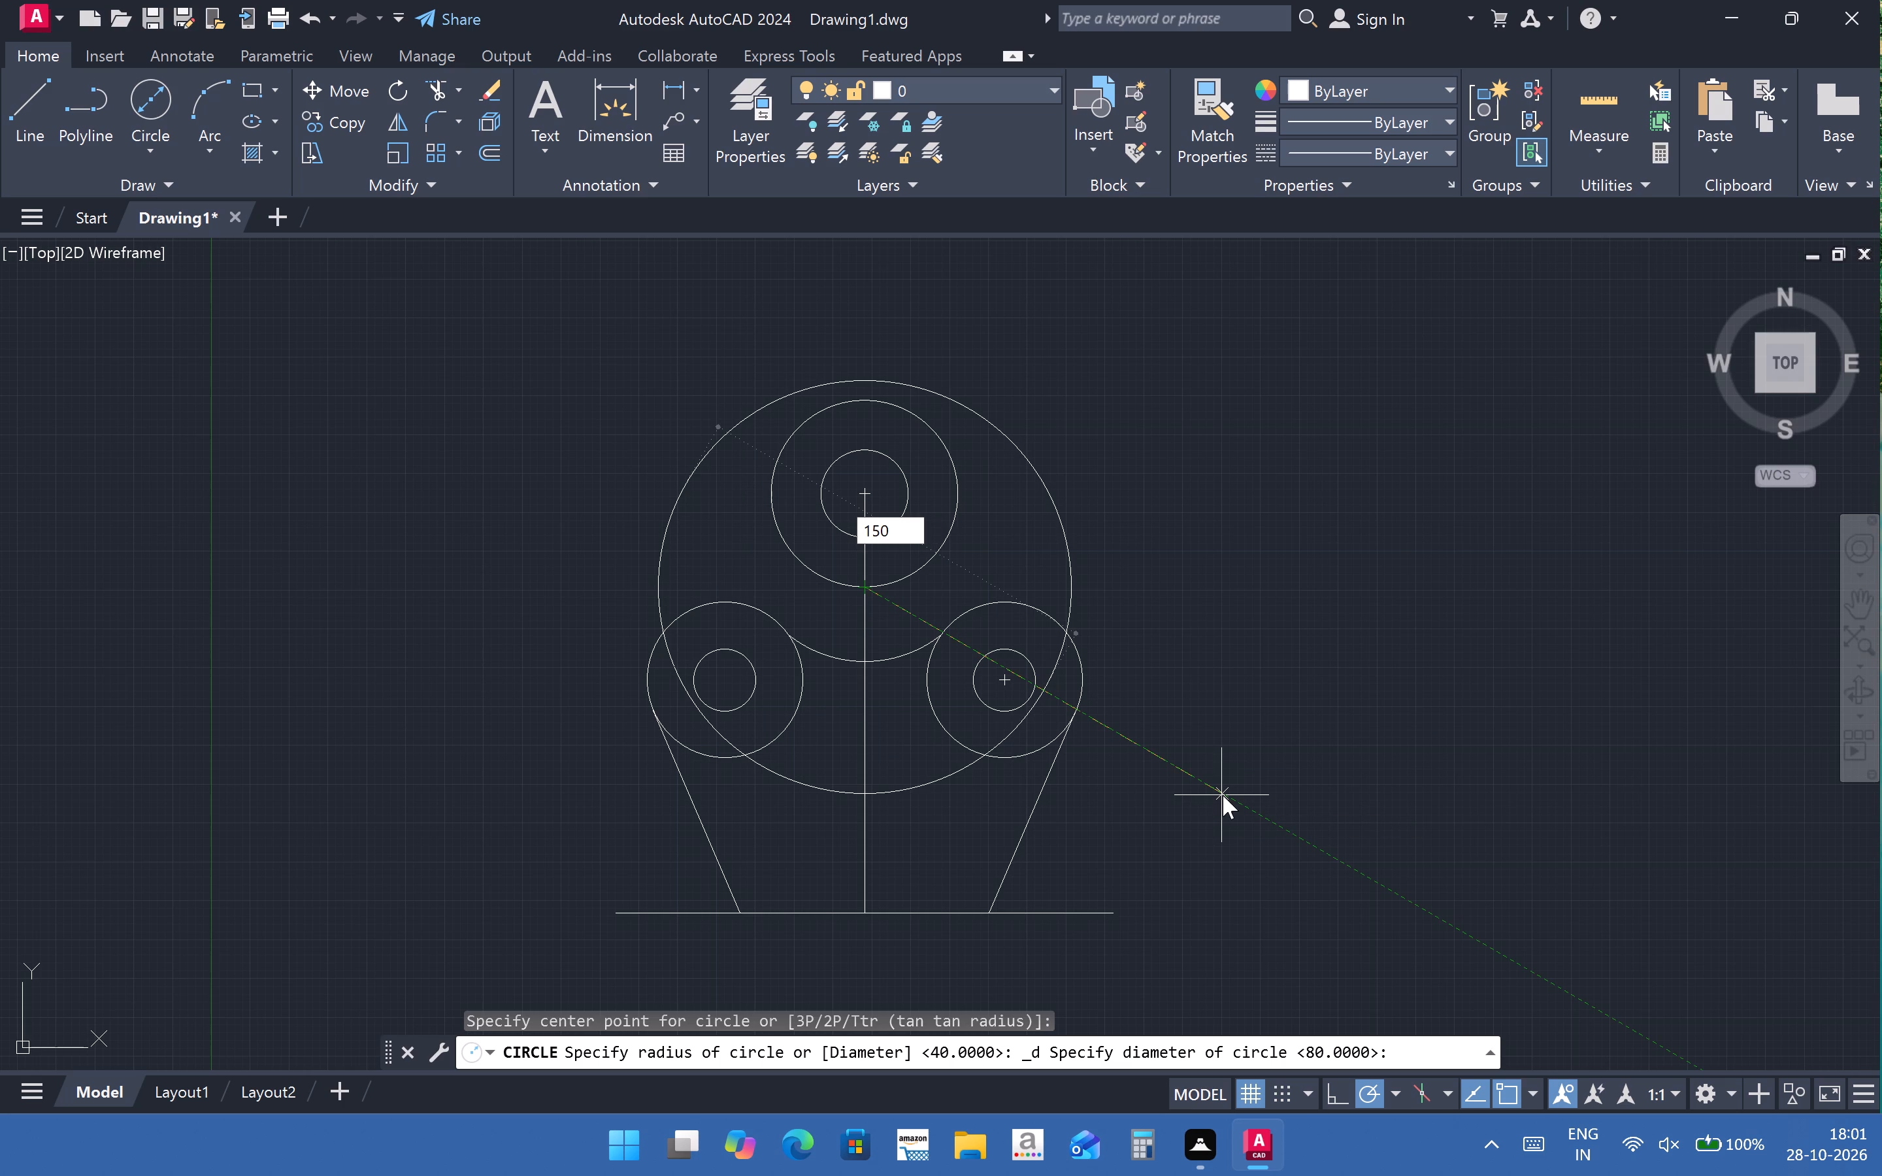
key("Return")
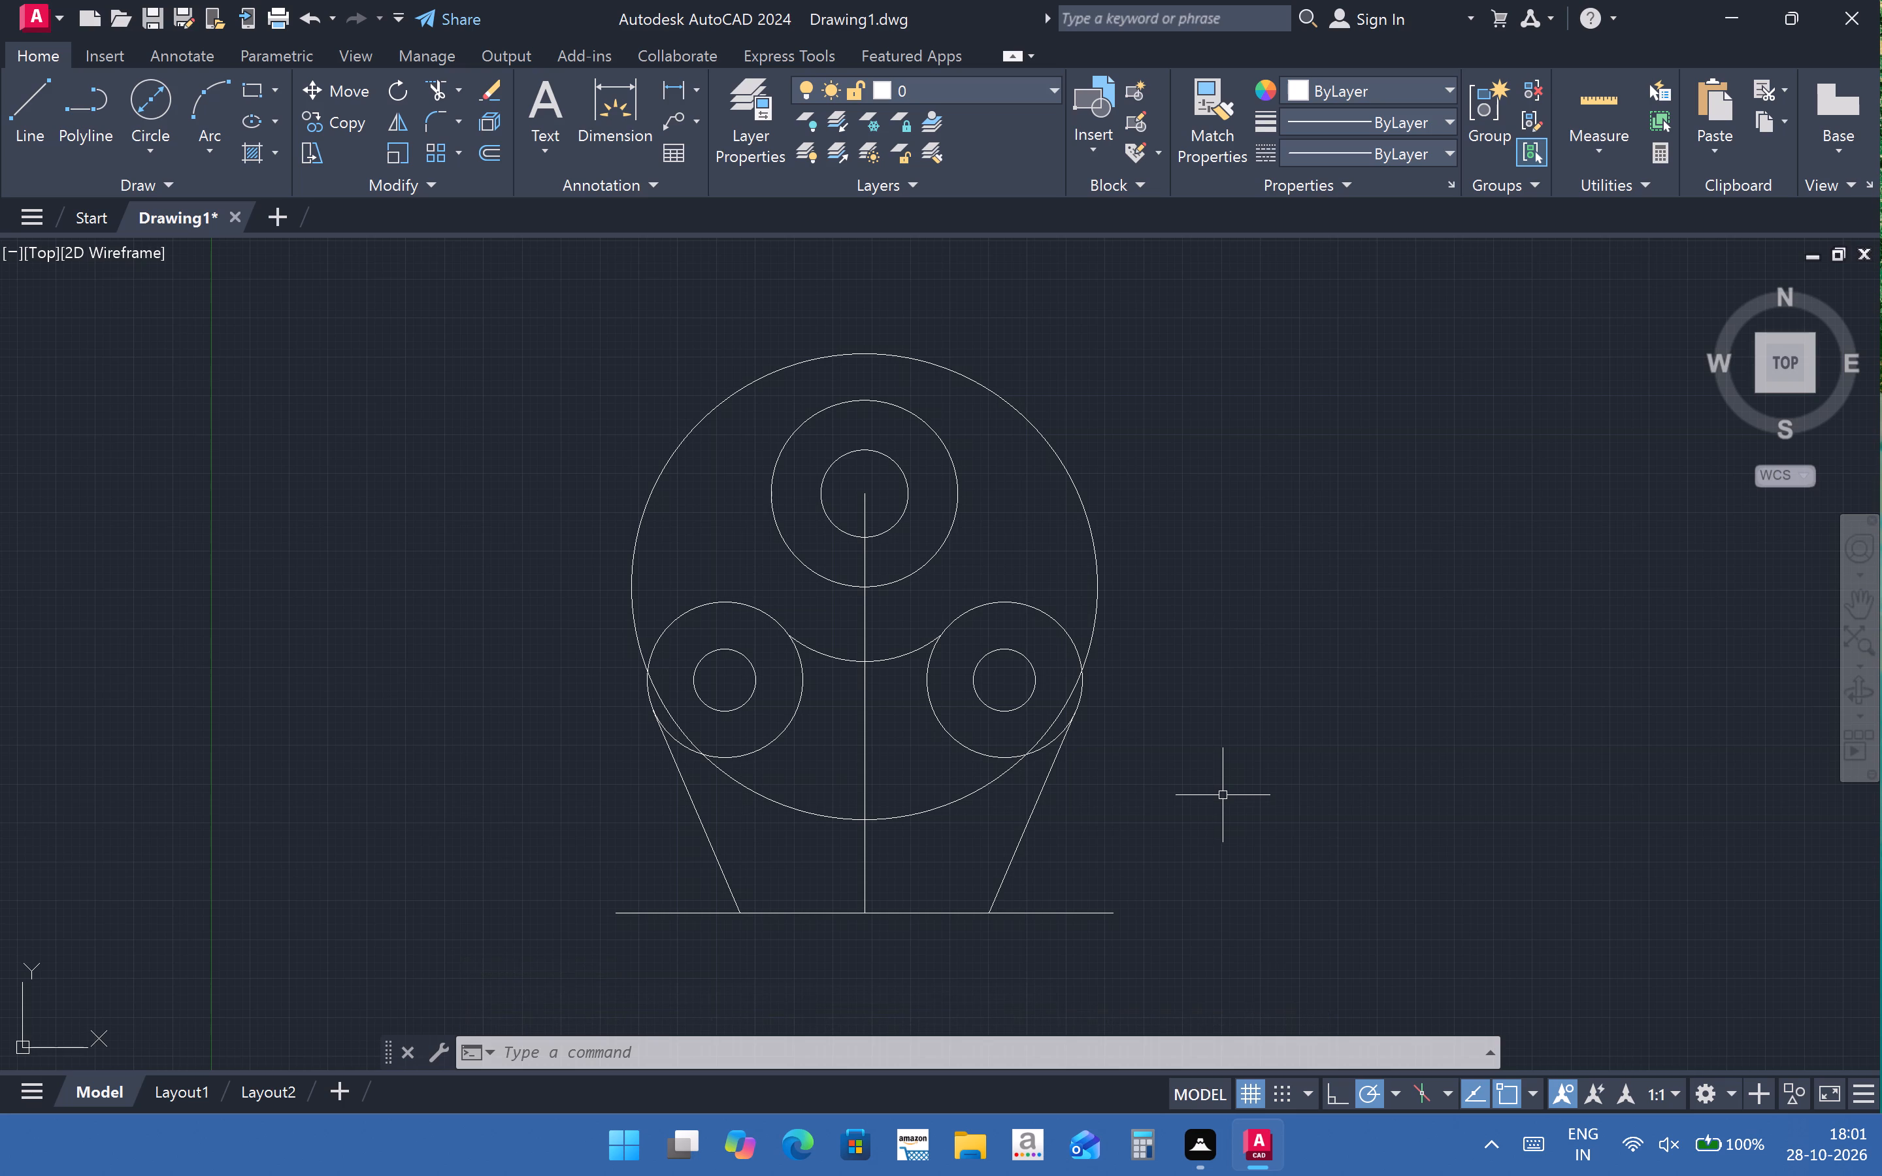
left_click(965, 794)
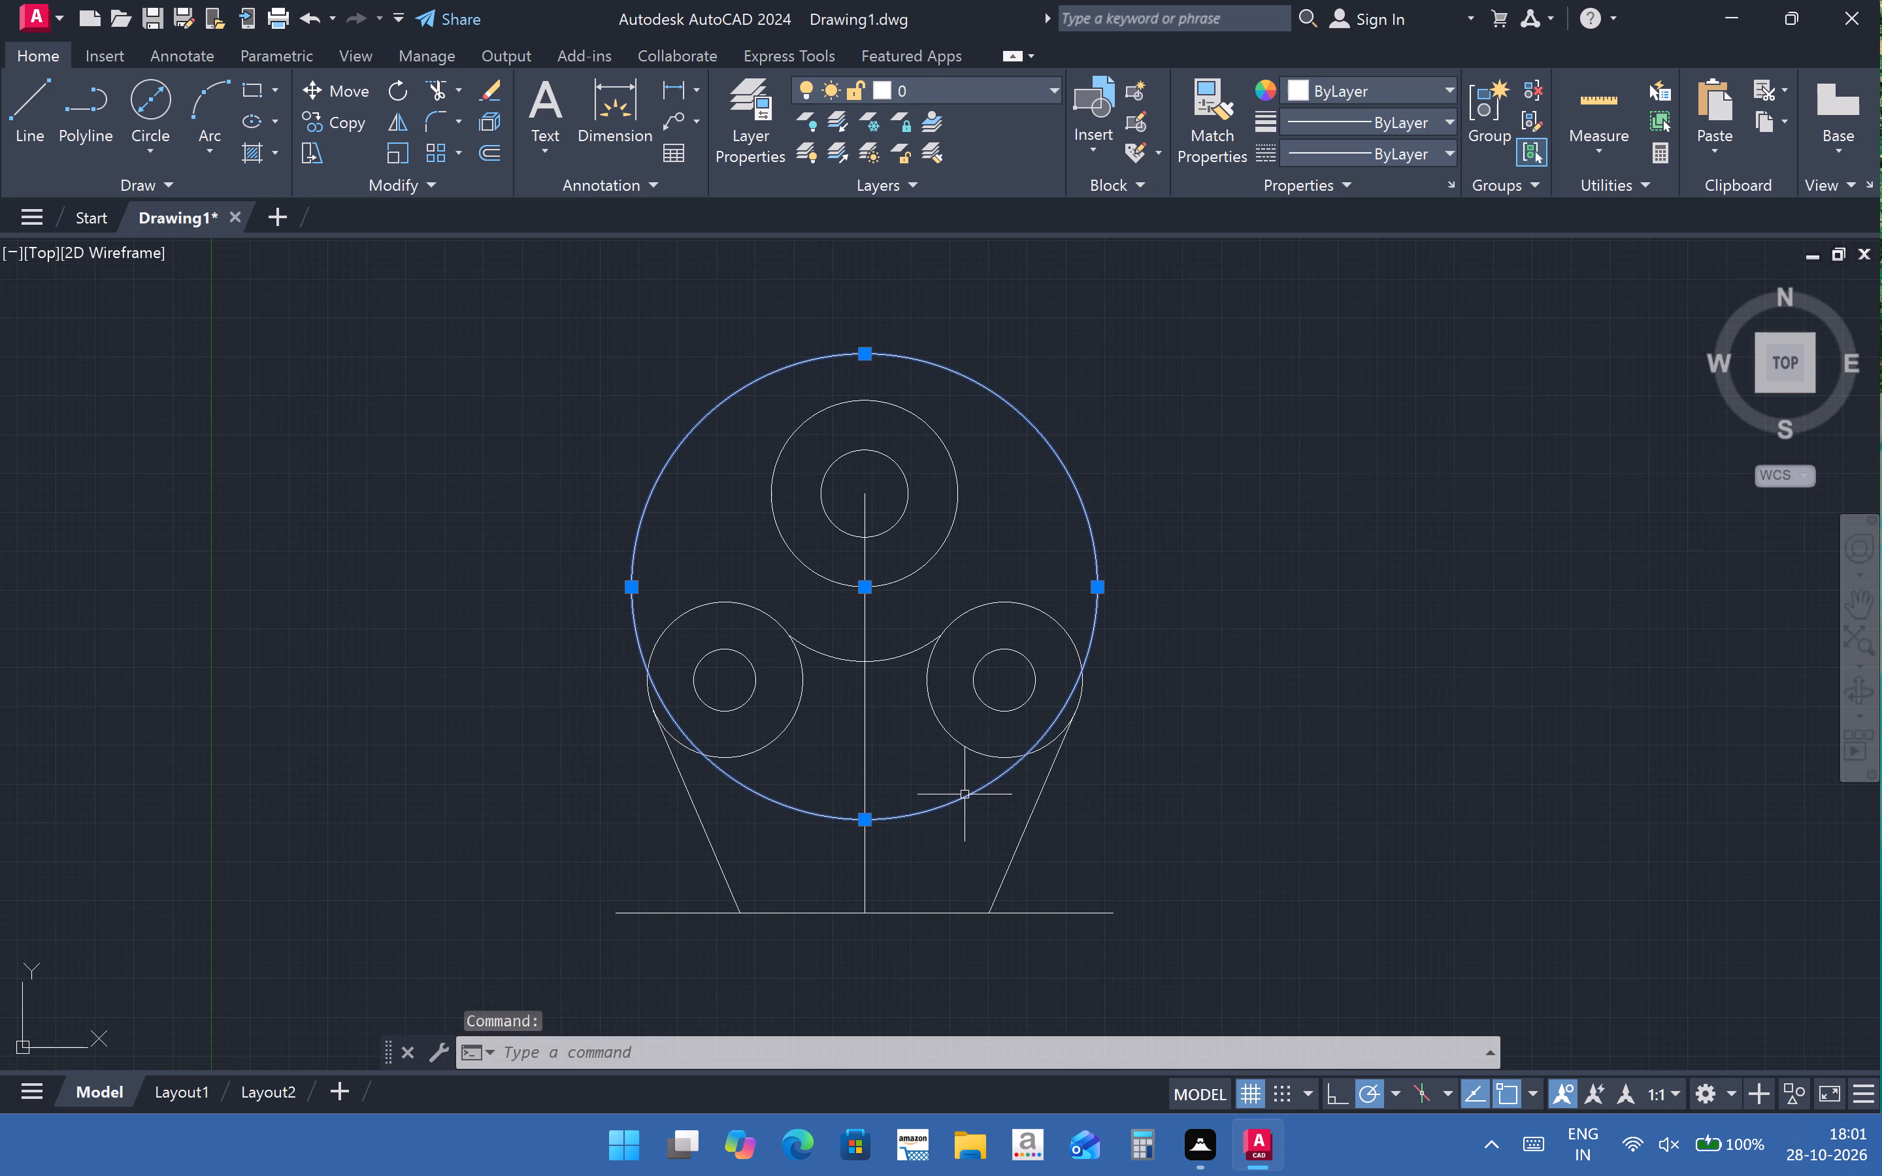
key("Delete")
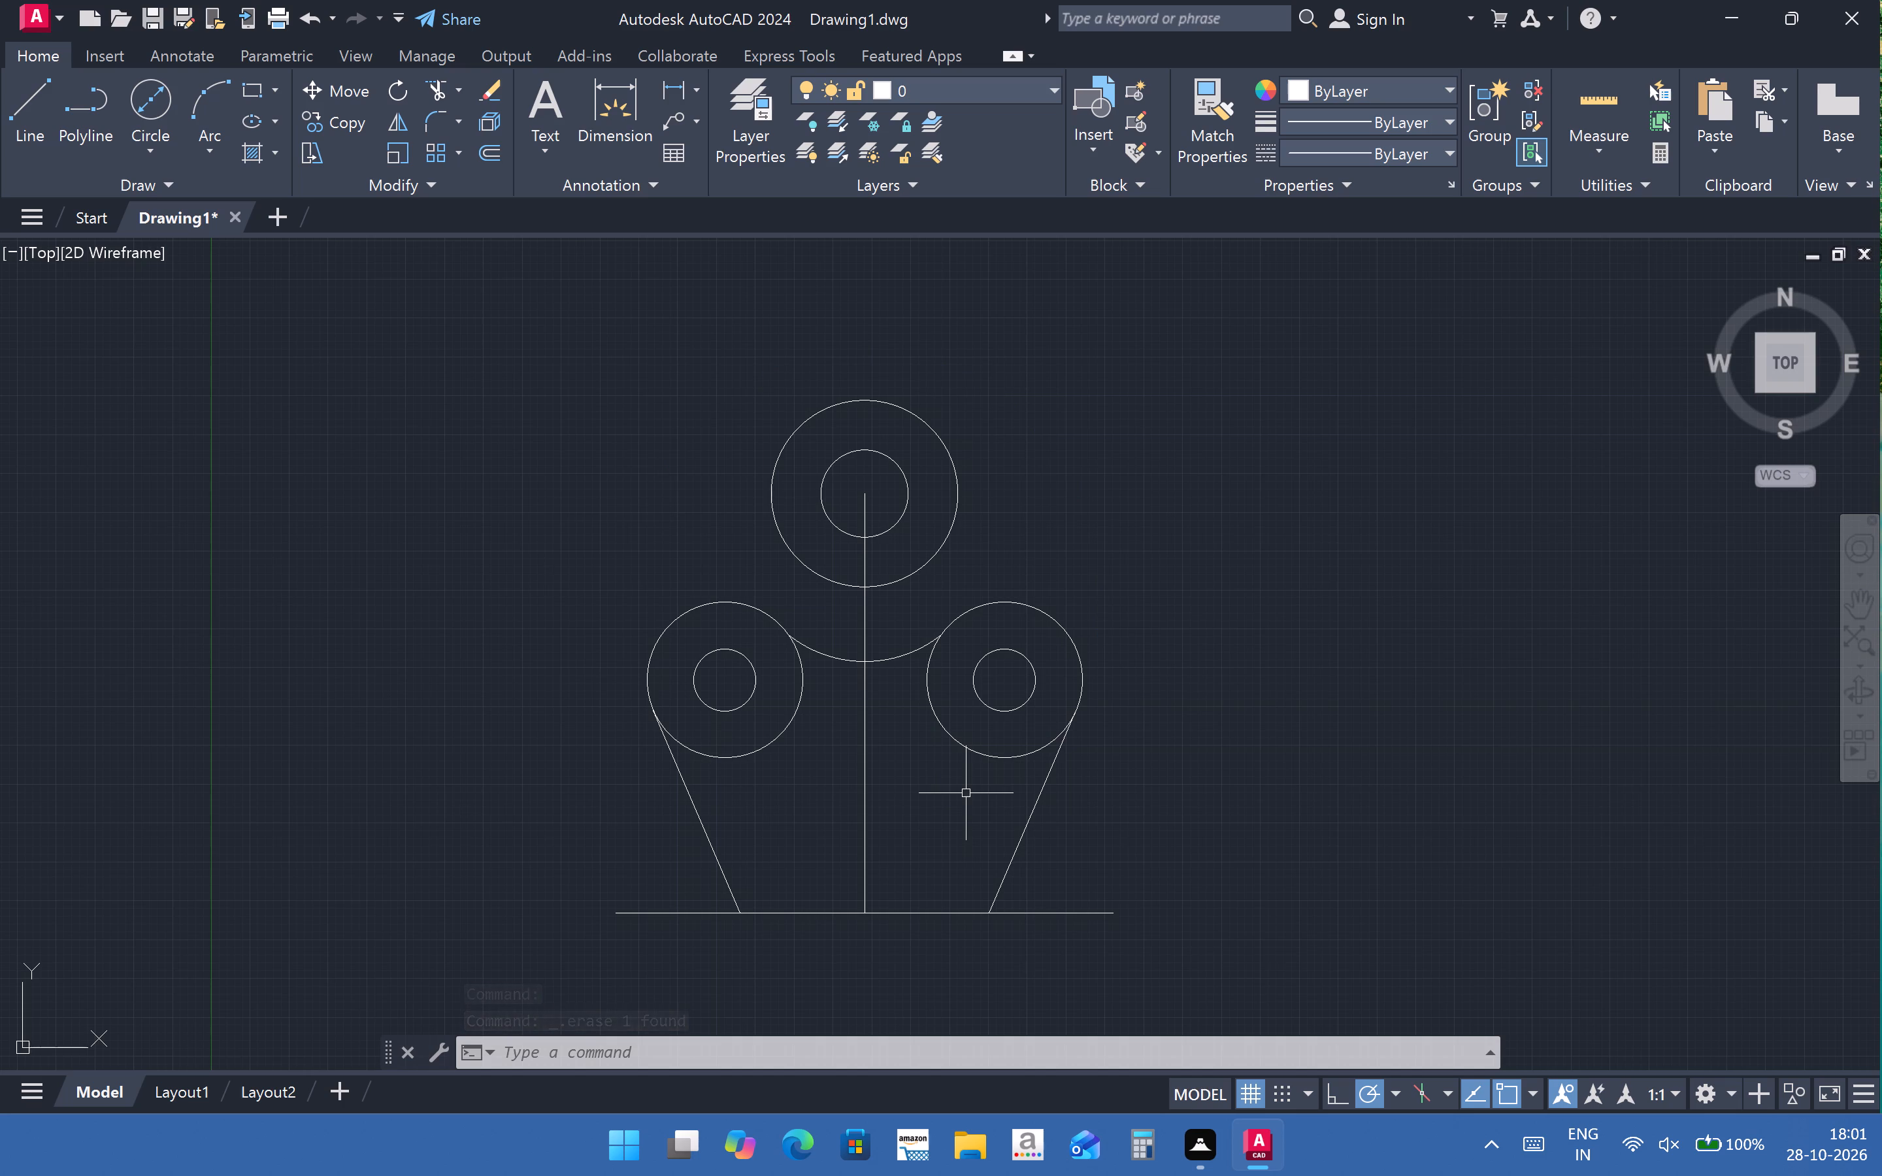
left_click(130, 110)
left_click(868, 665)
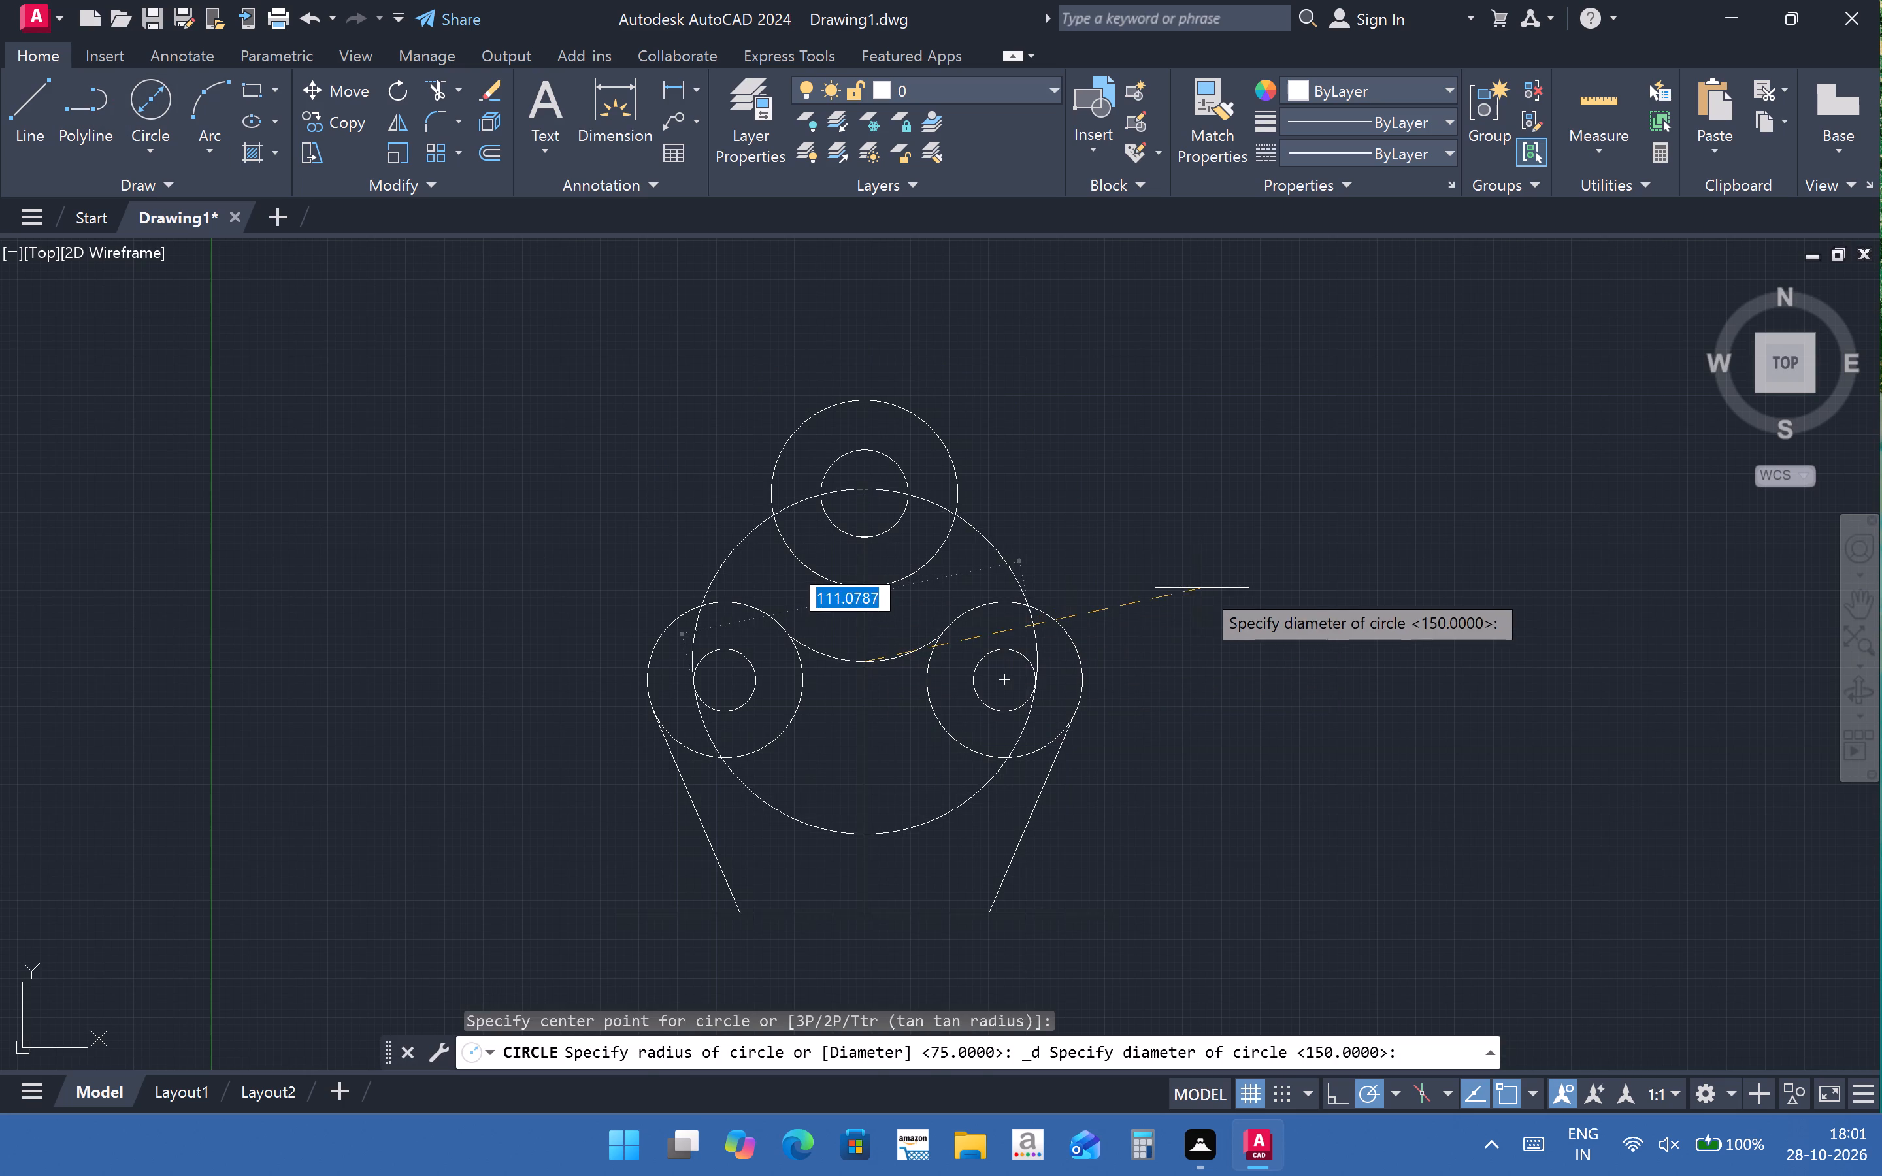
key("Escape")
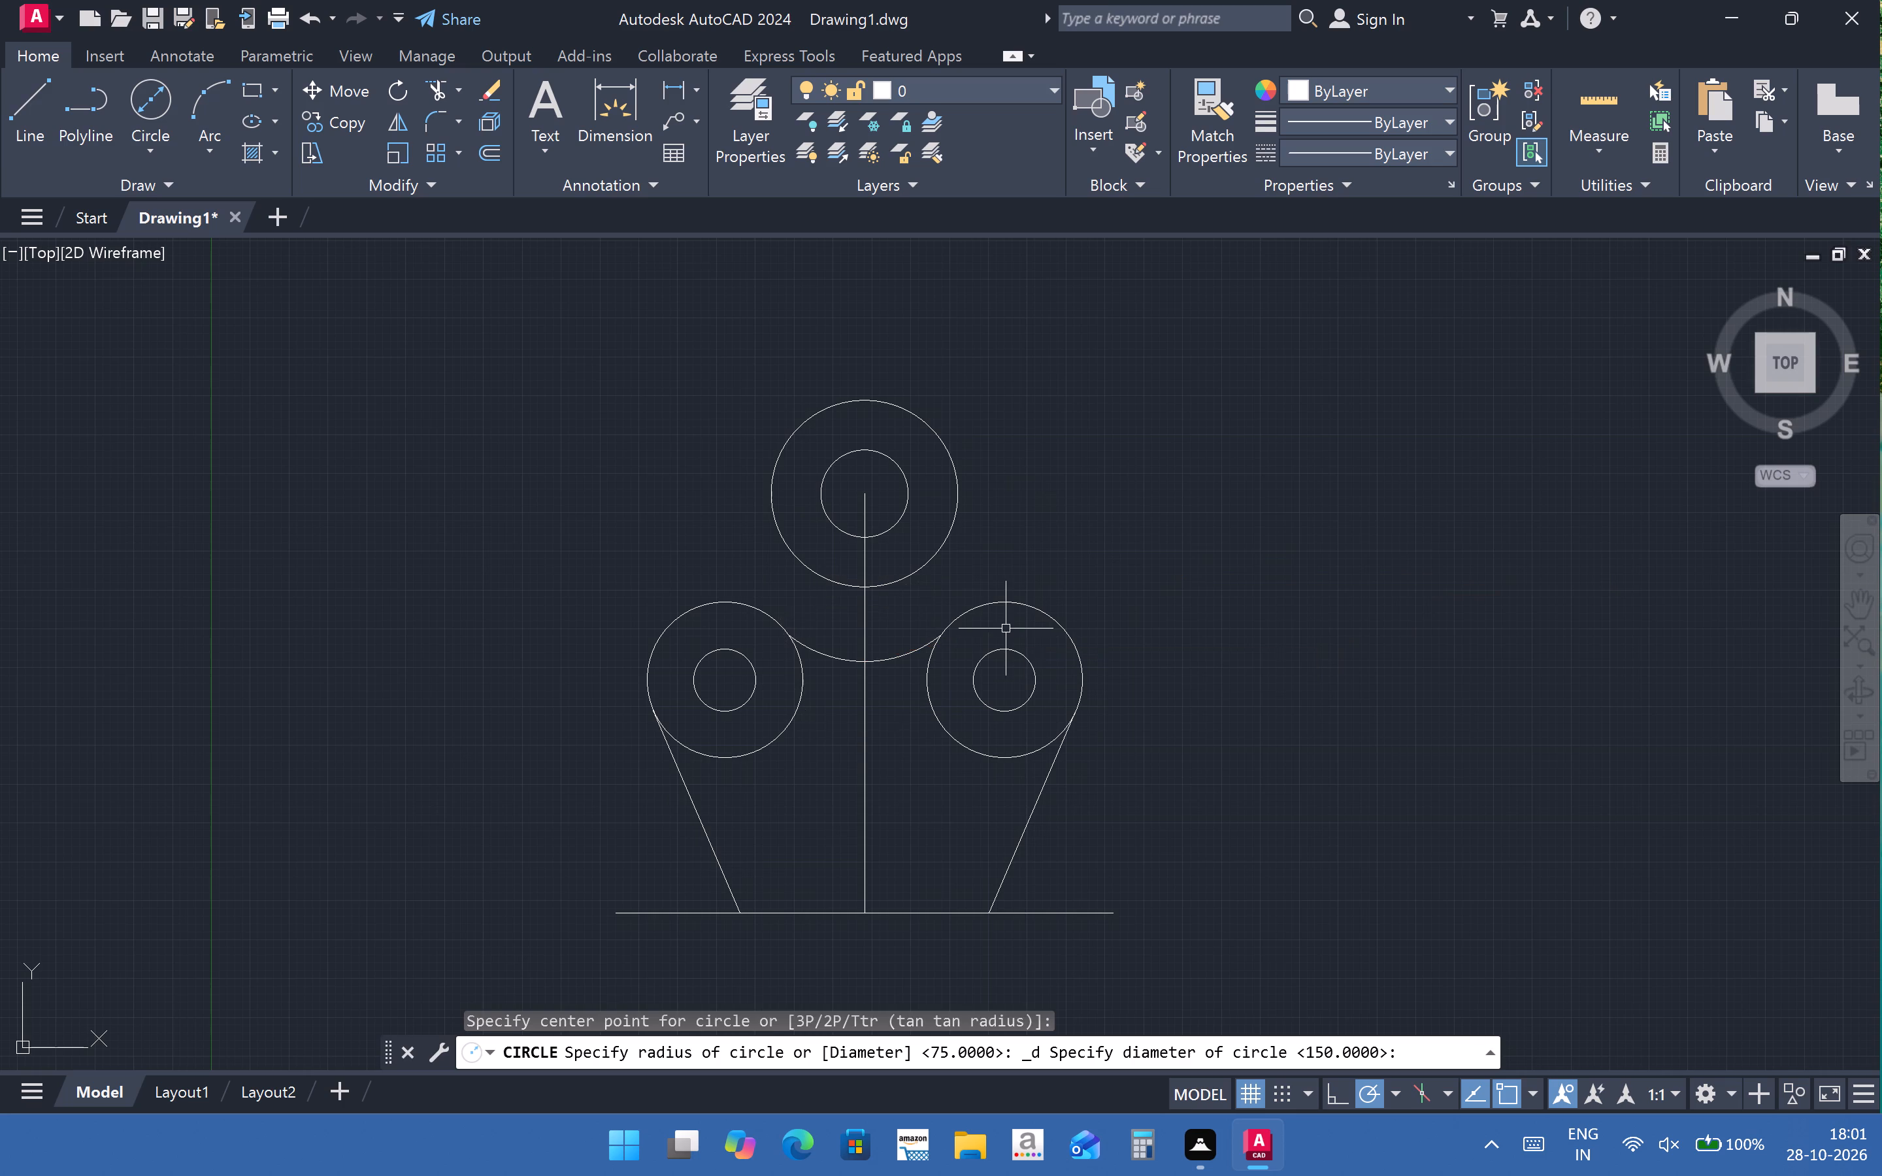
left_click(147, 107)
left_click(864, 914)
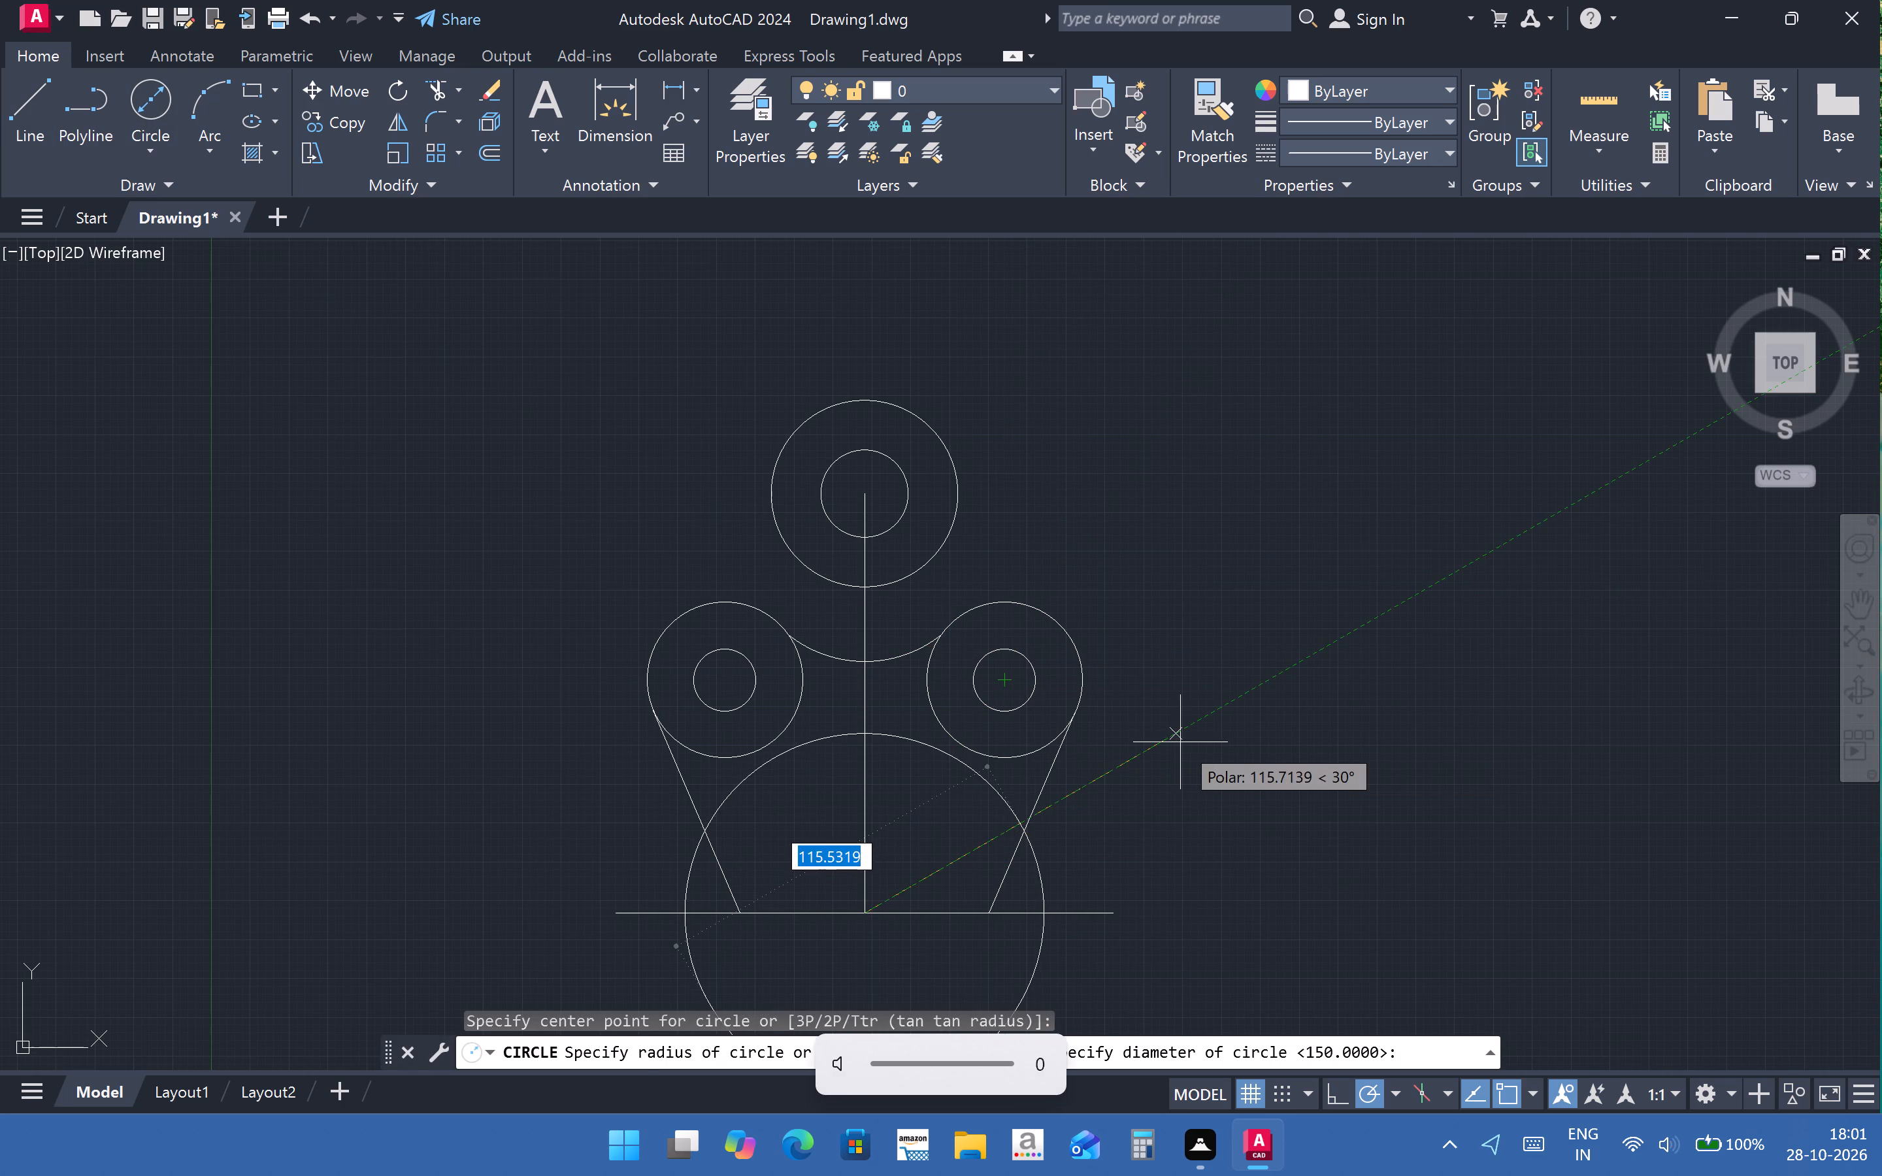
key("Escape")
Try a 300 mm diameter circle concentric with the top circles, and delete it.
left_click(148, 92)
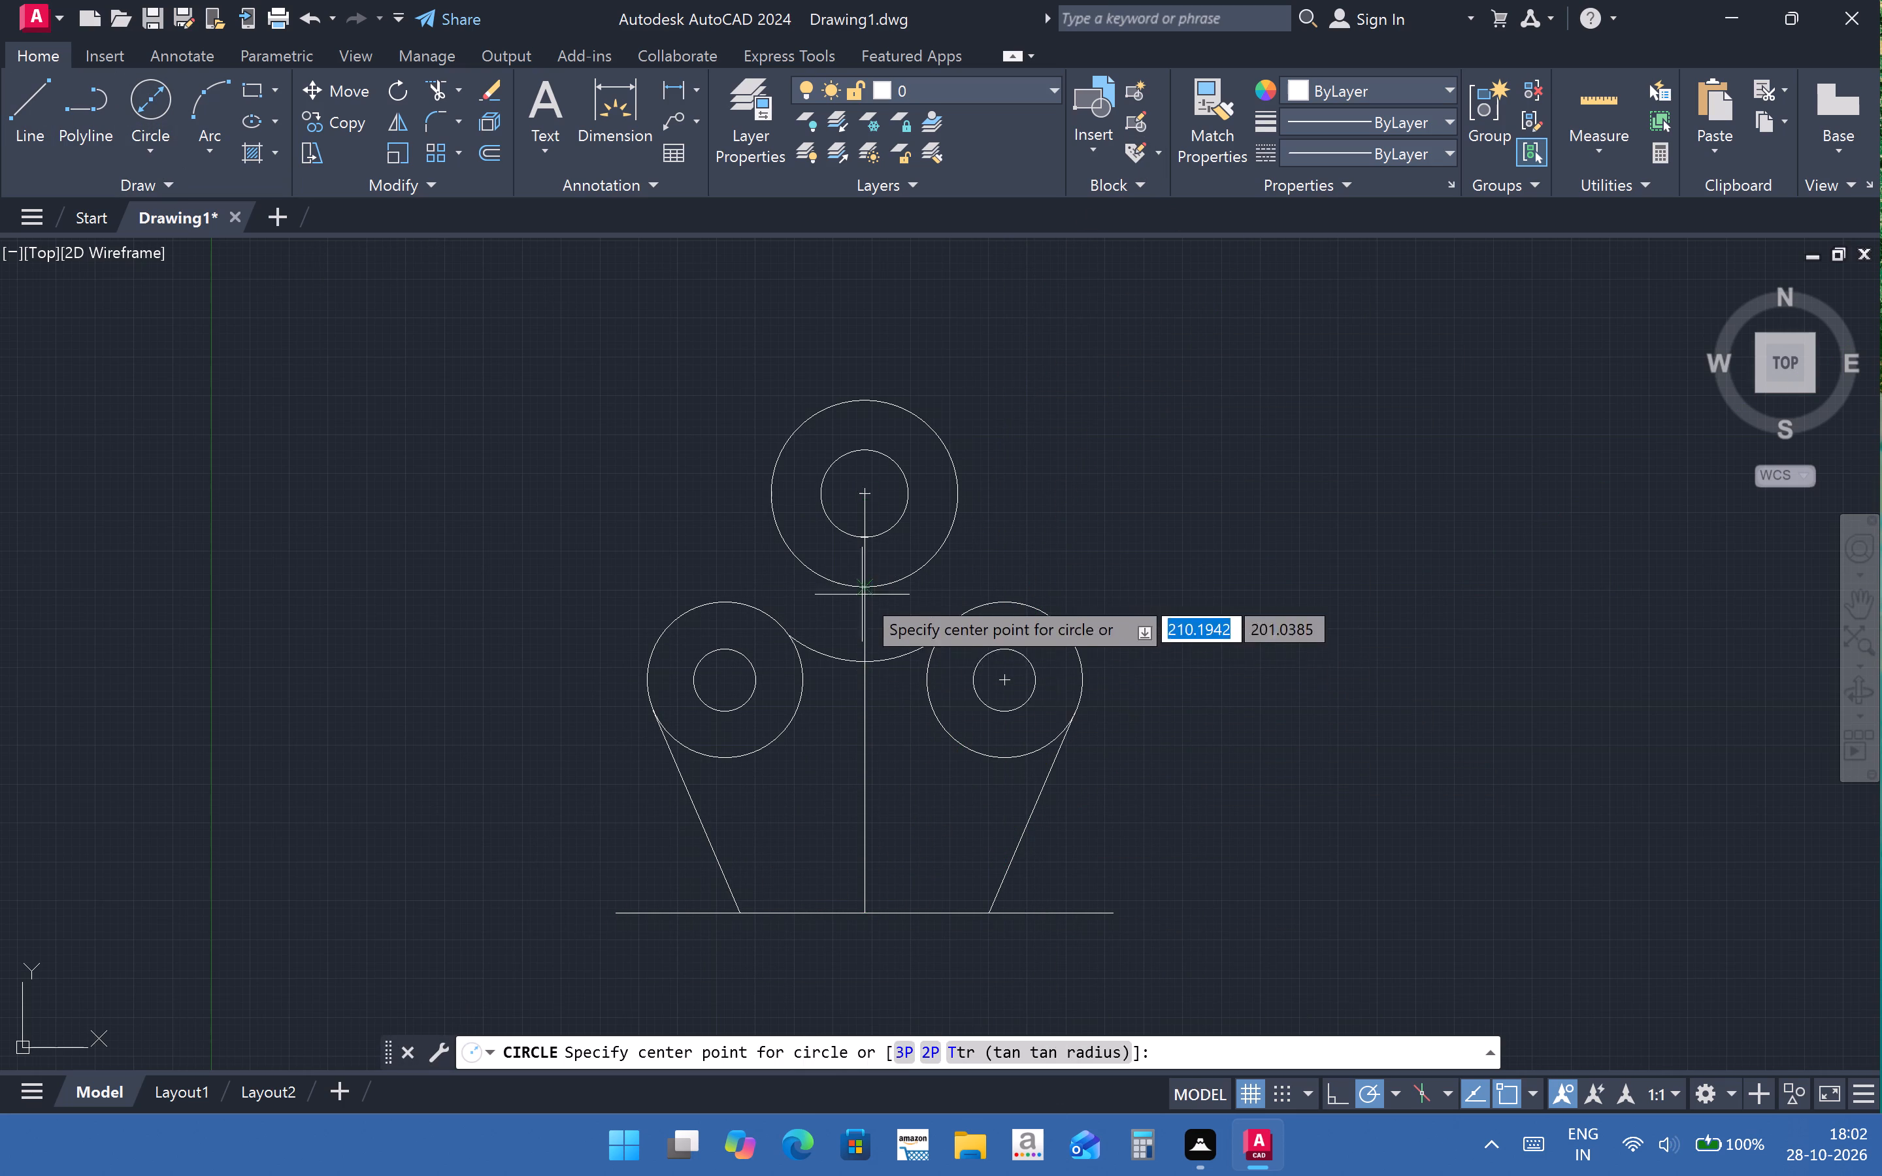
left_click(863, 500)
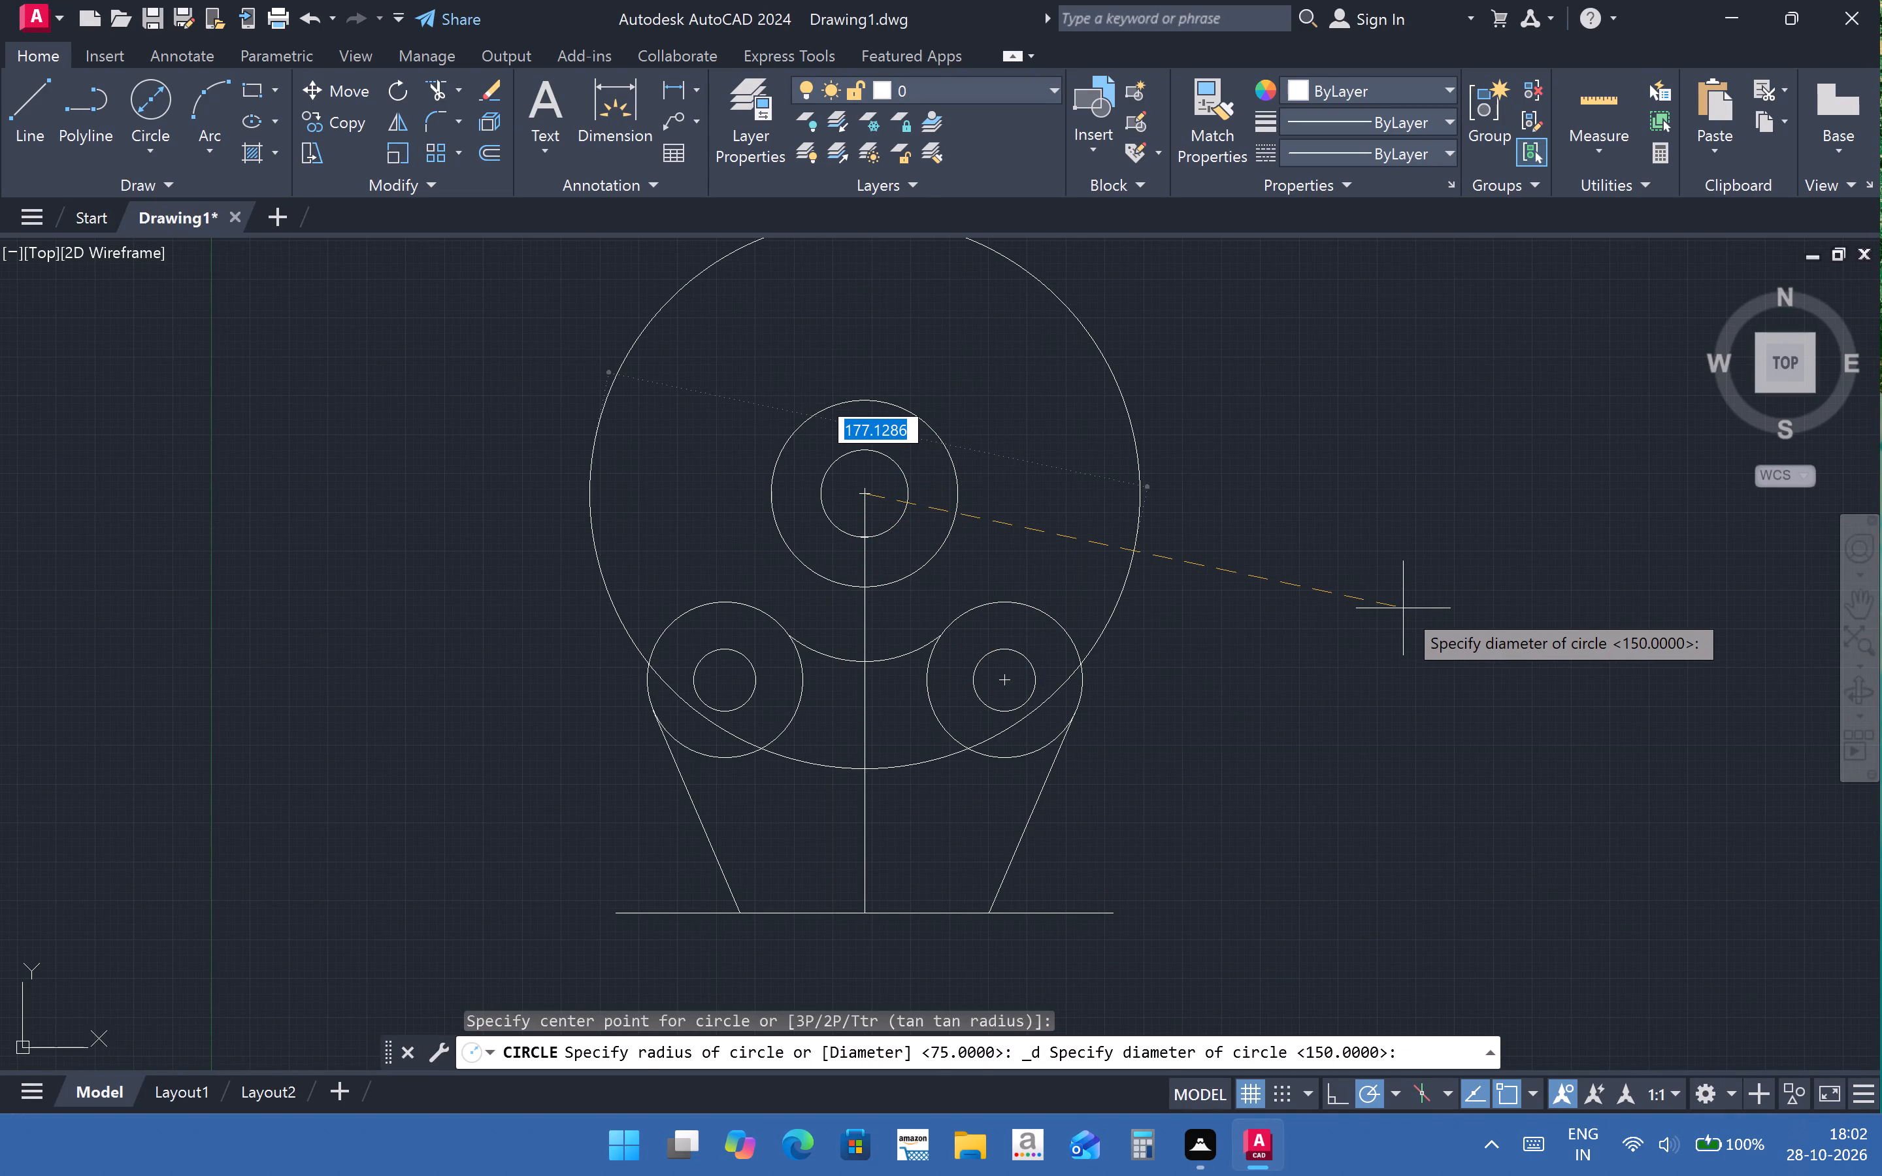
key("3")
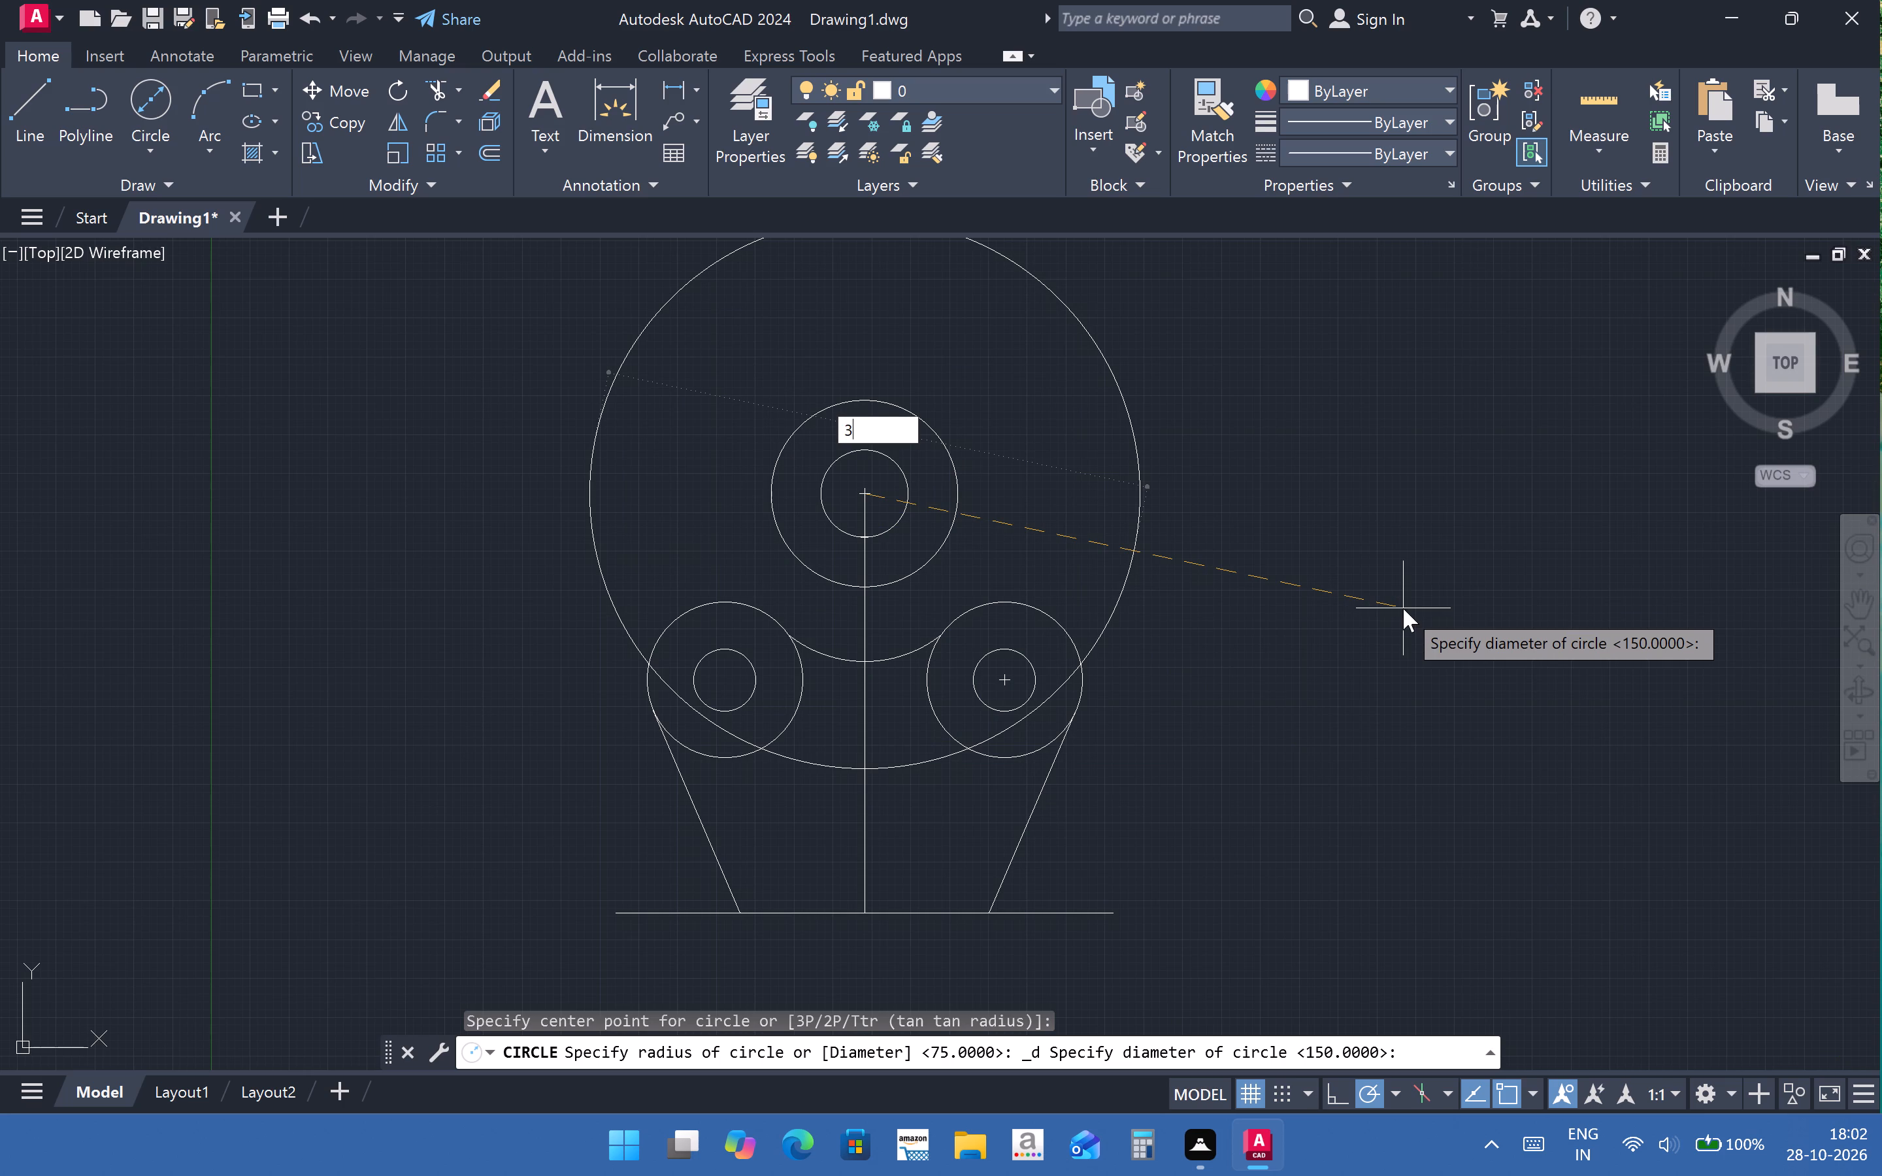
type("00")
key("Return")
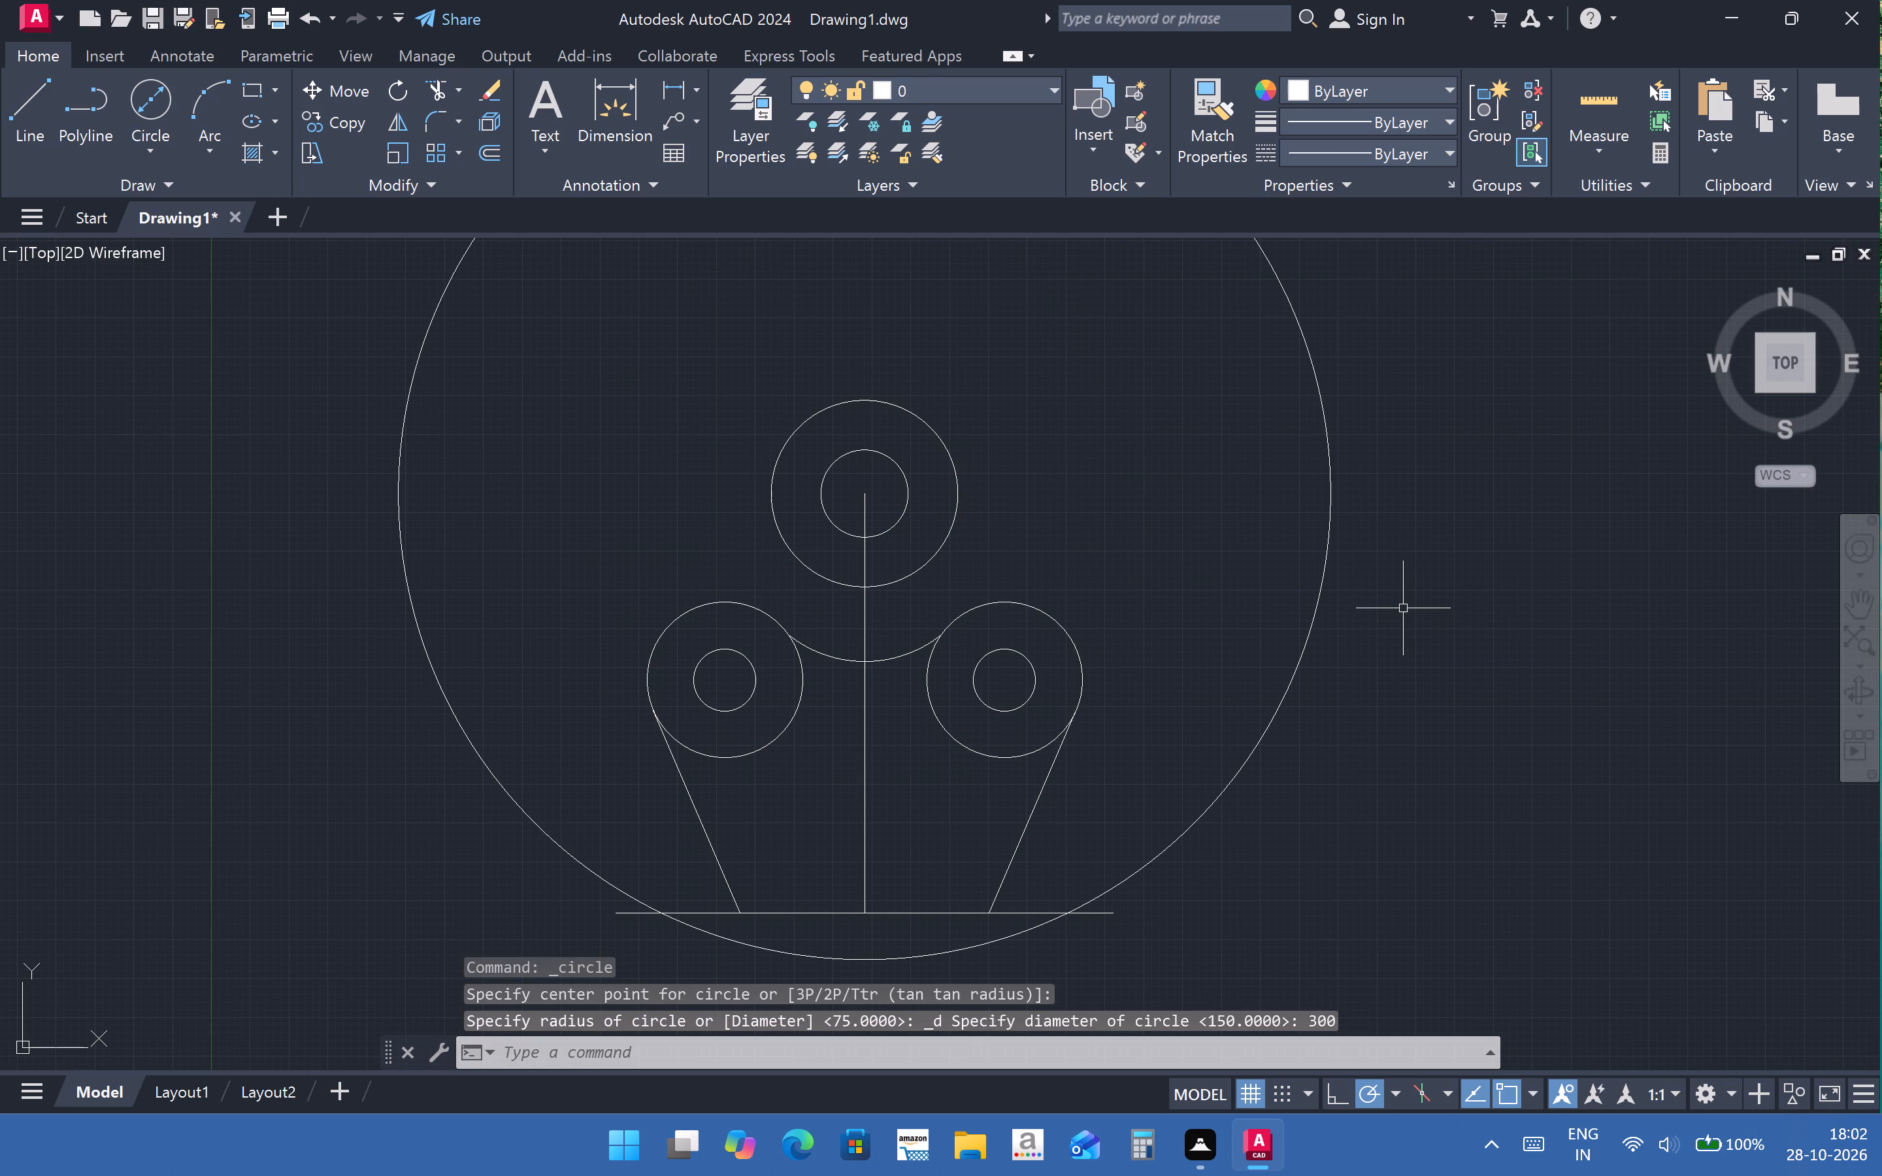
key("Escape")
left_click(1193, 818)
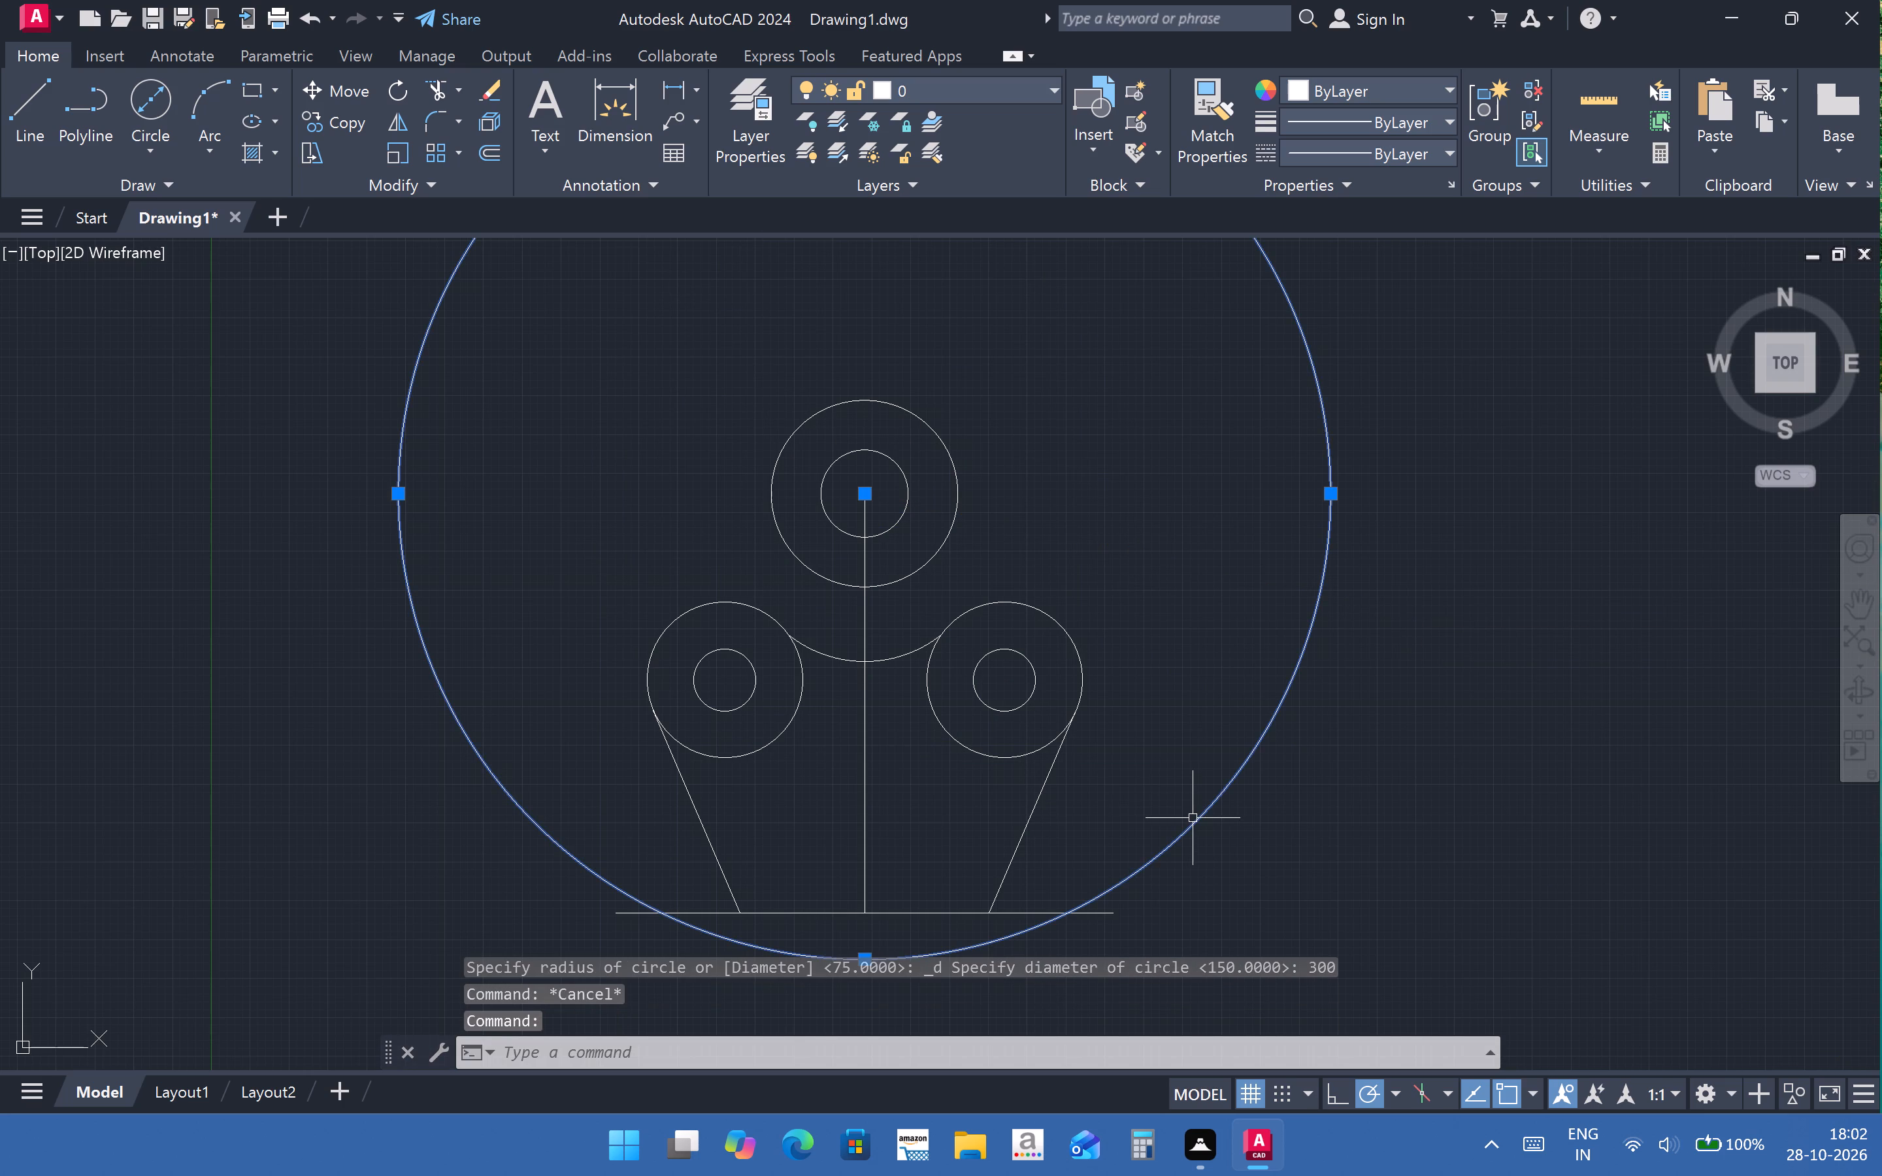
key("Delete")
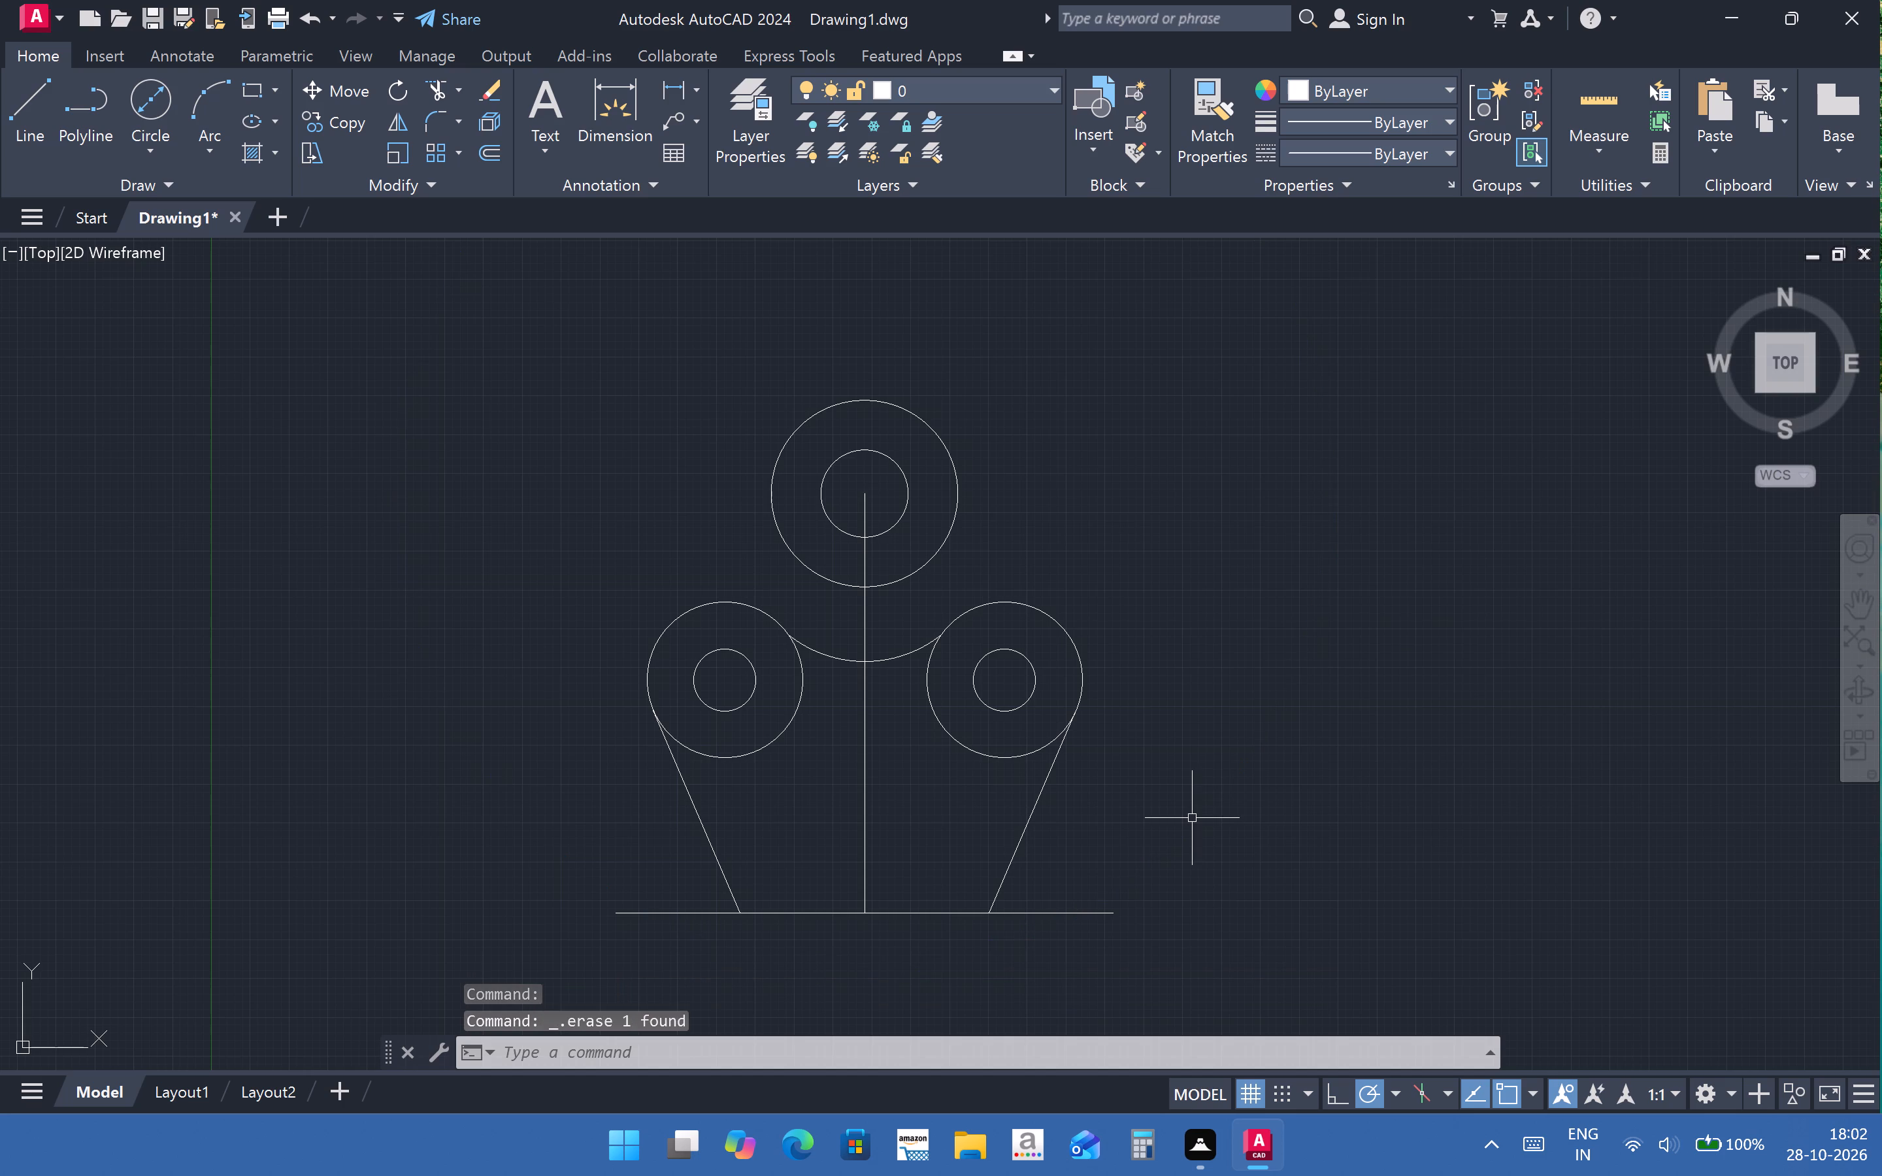
Draw a three-point arc from the left 50 mm circle's bottom through the right 50 mm circle's bottom, ending 300 mm beyond that second point.
left_click(214, 88)
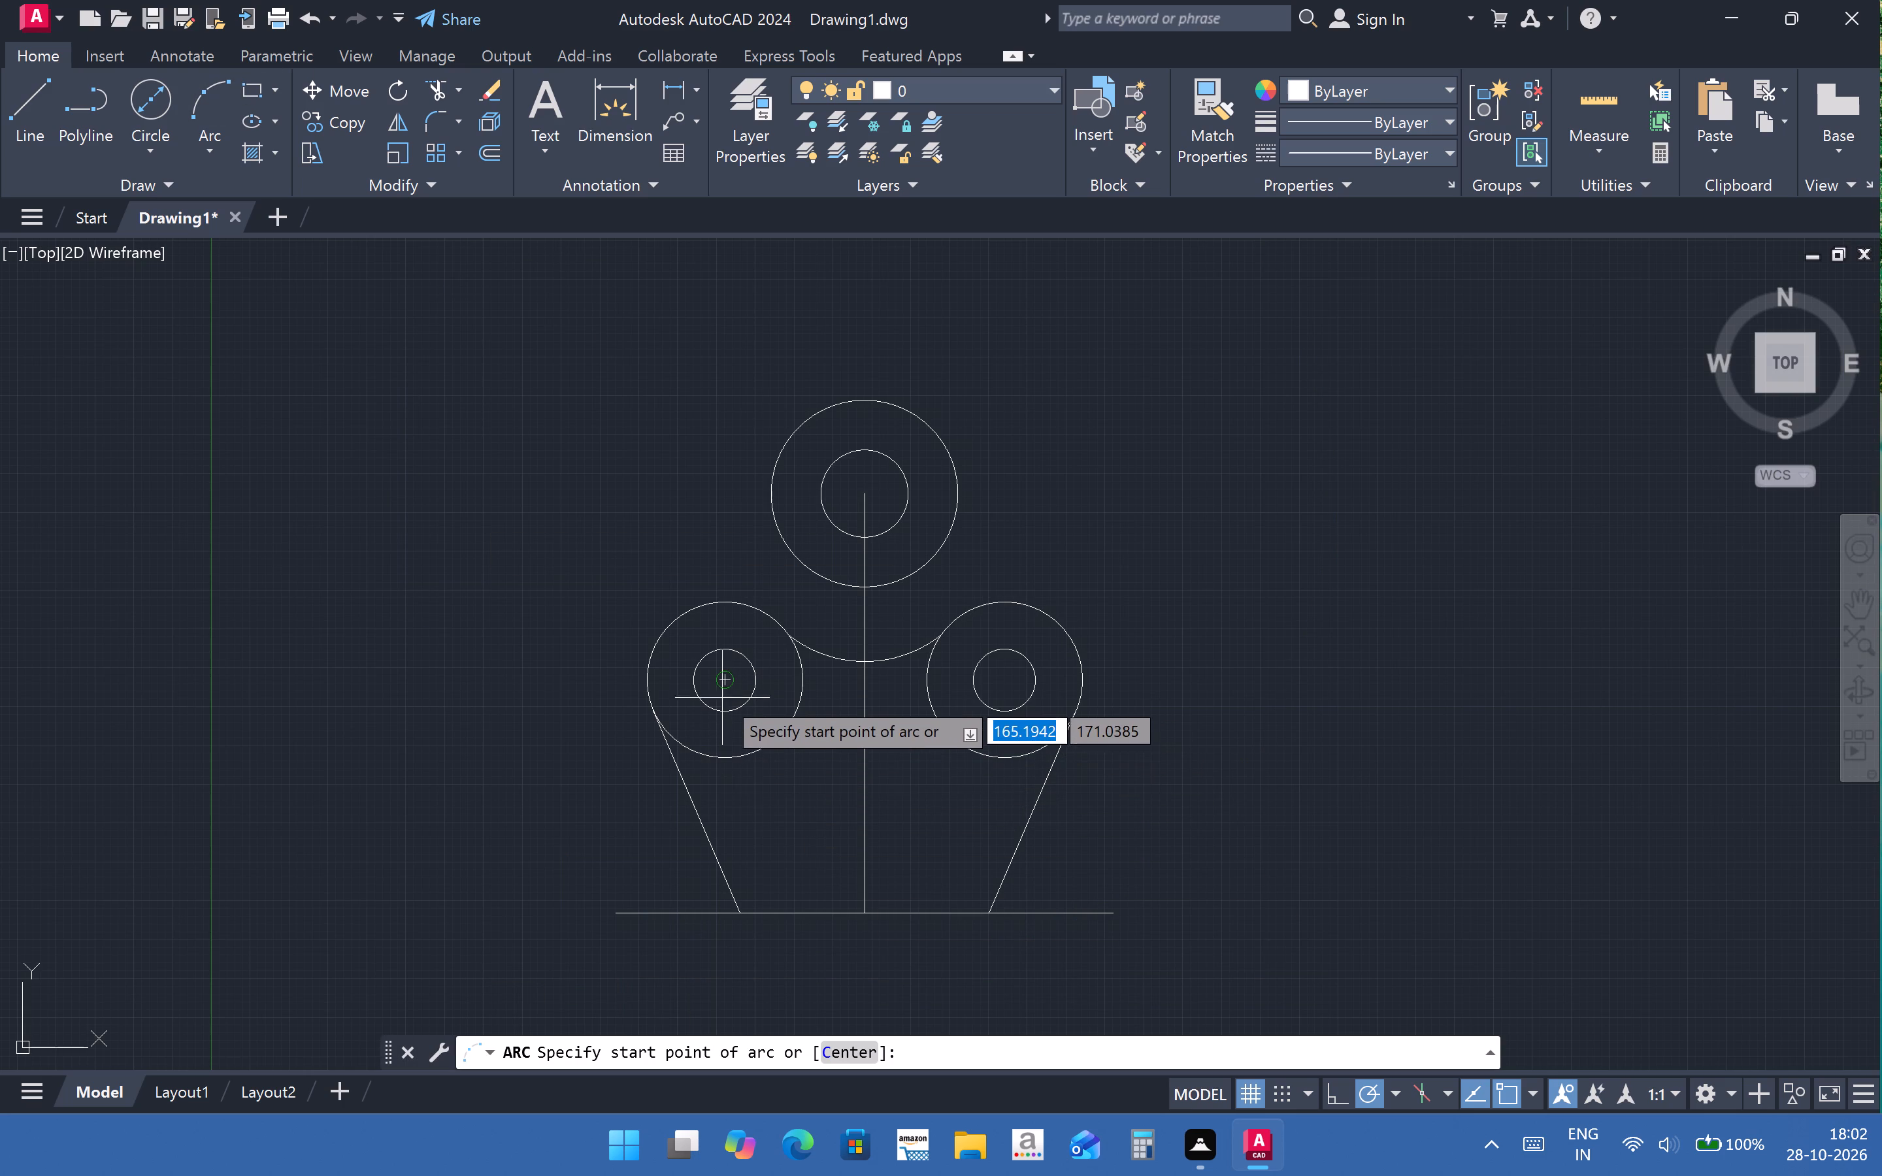
left_click(717, 756)
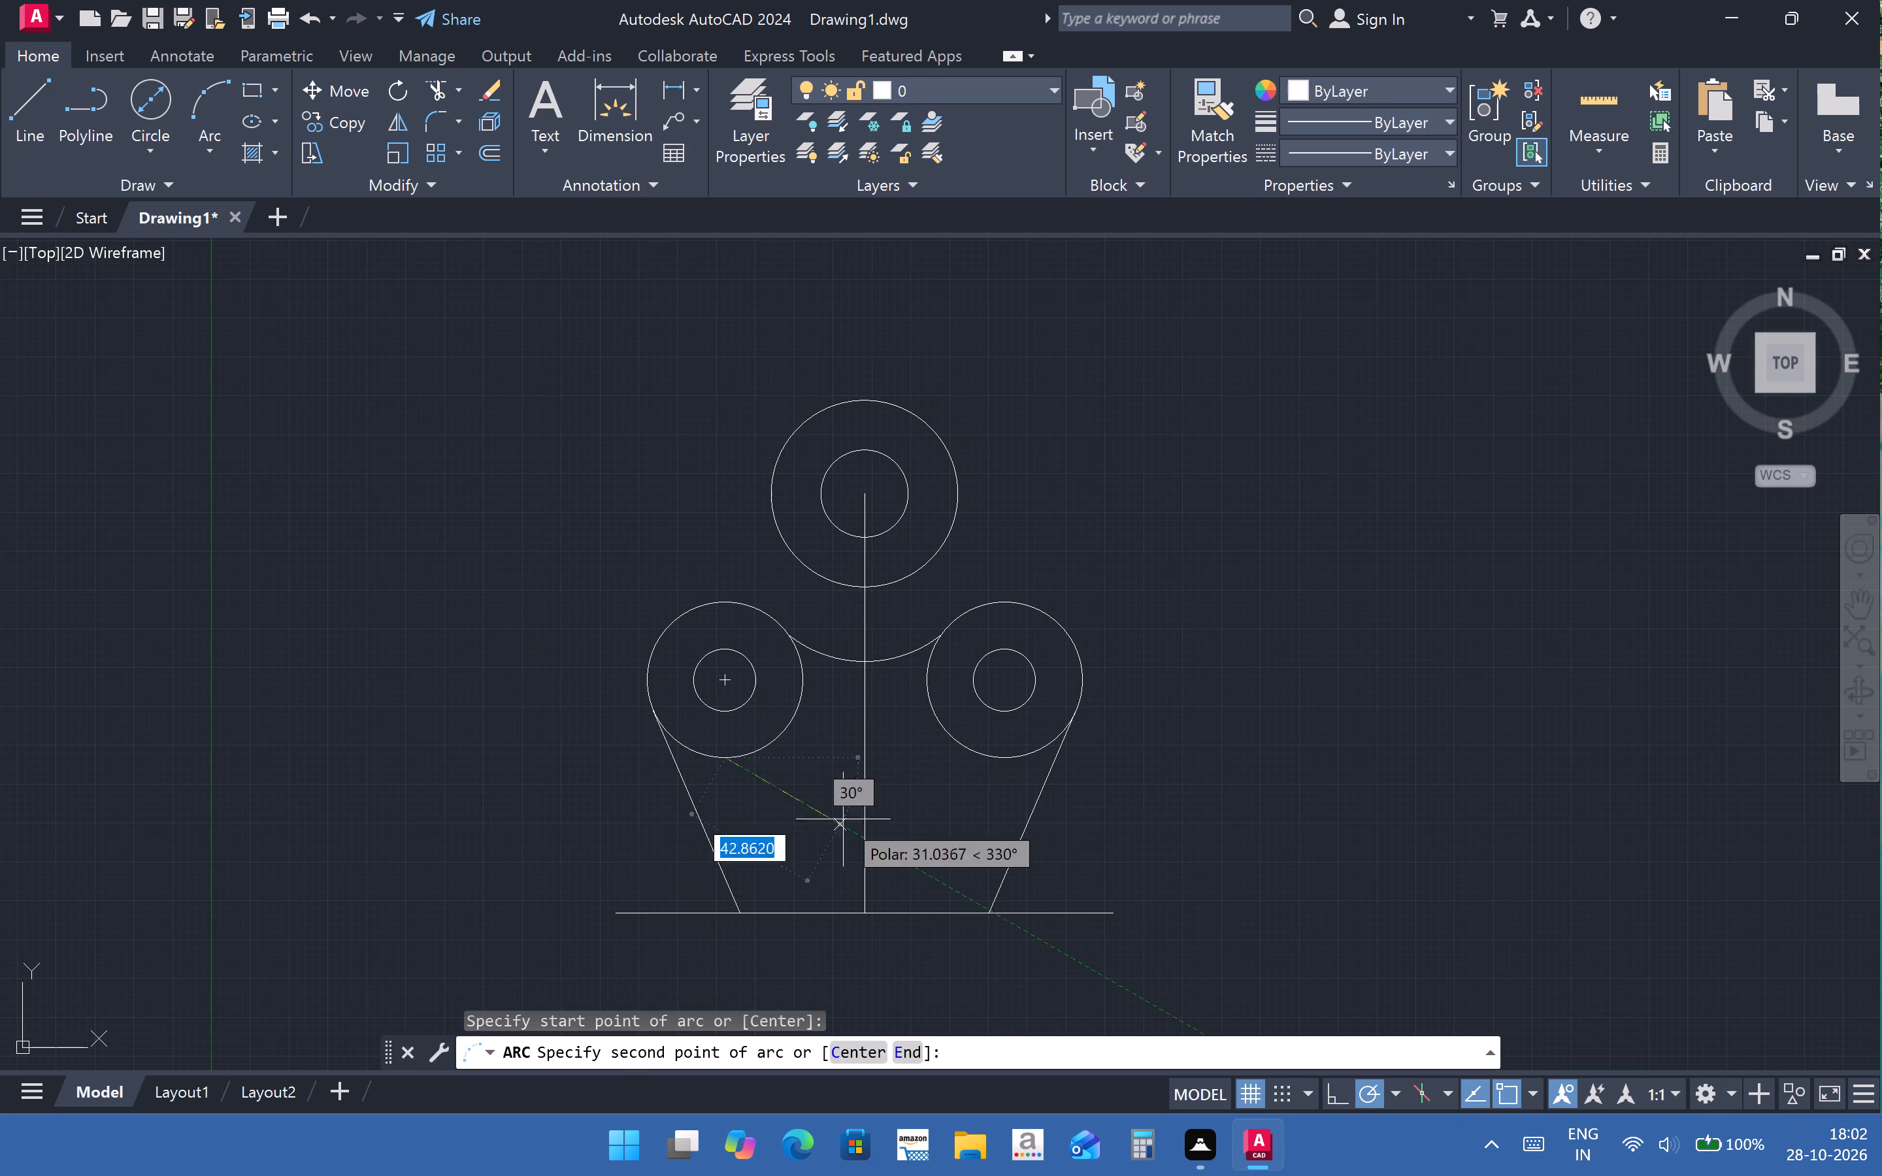
left_click(1002, 760)
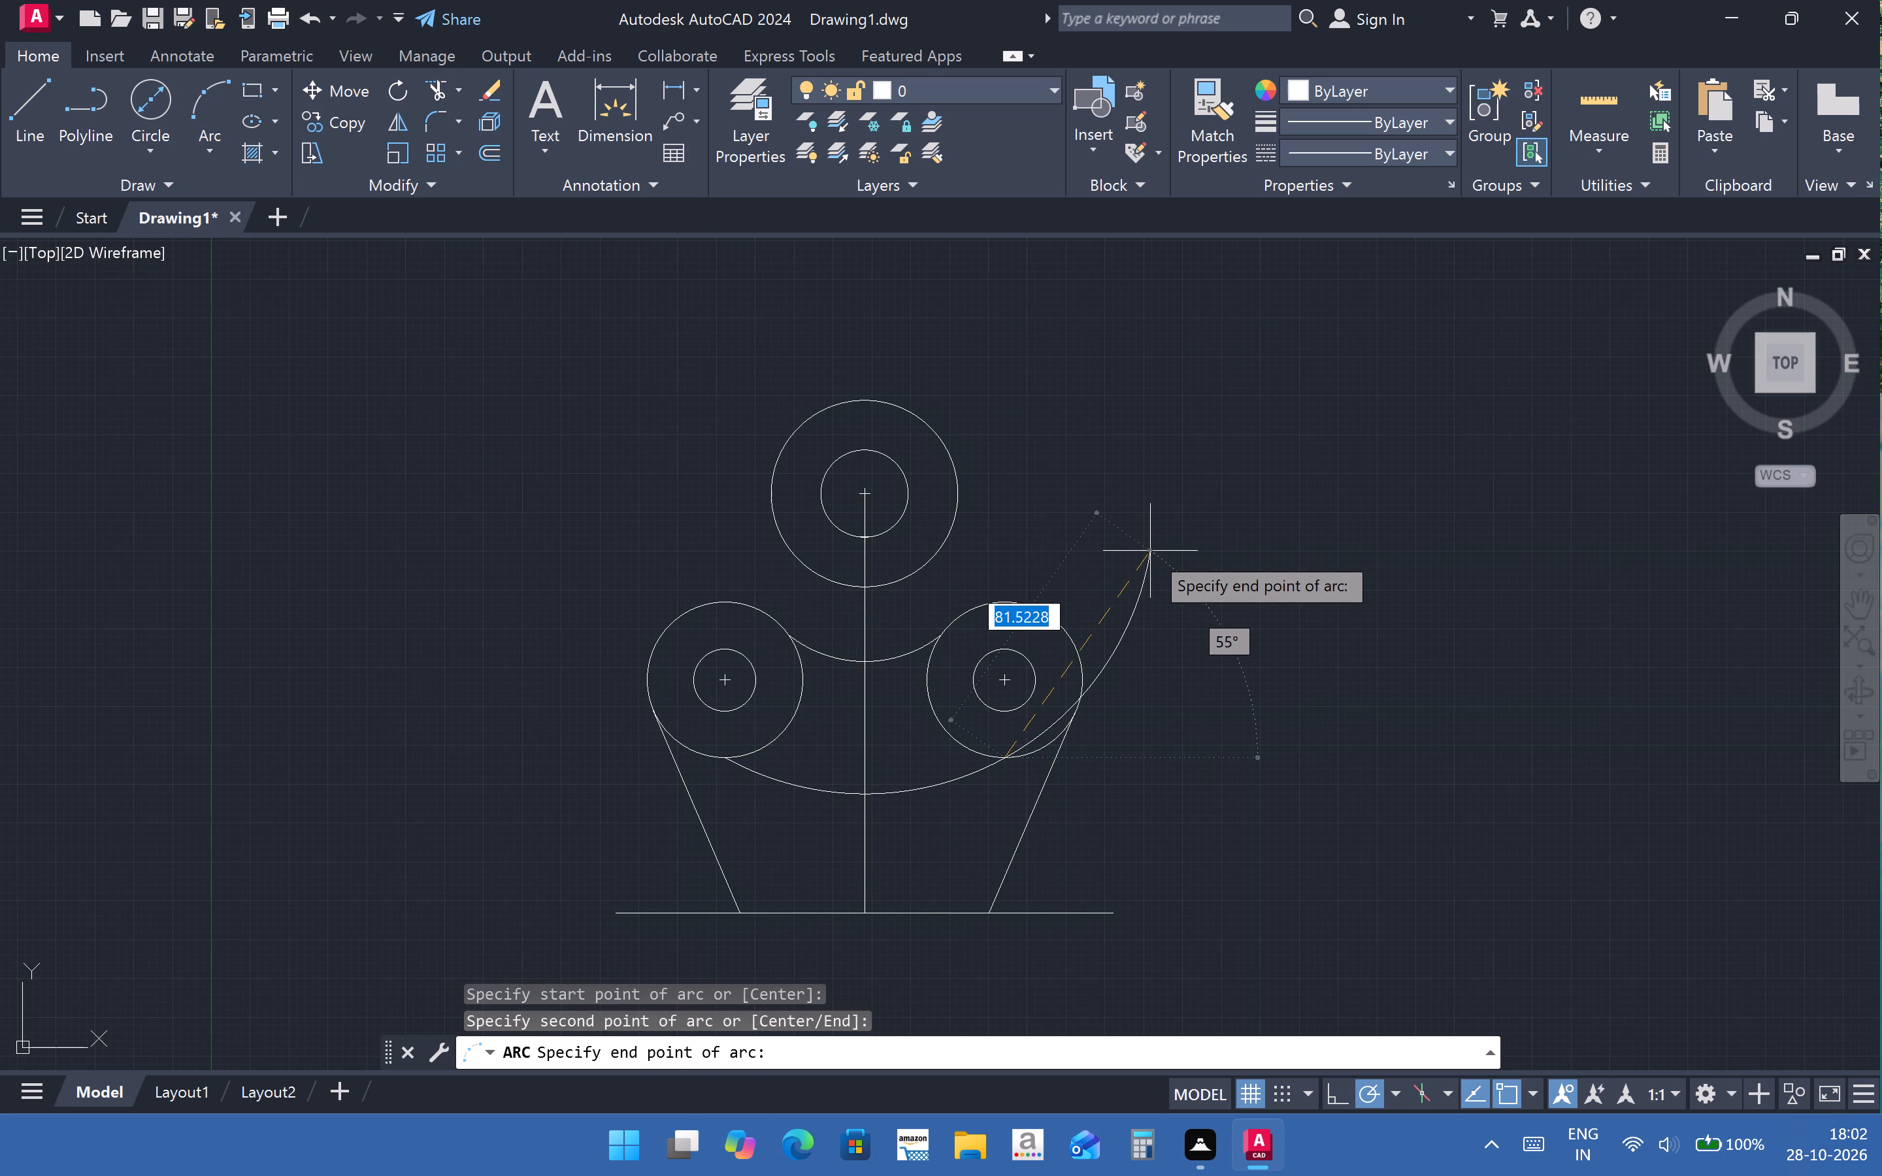
key("3")
type("00")
key("Return")
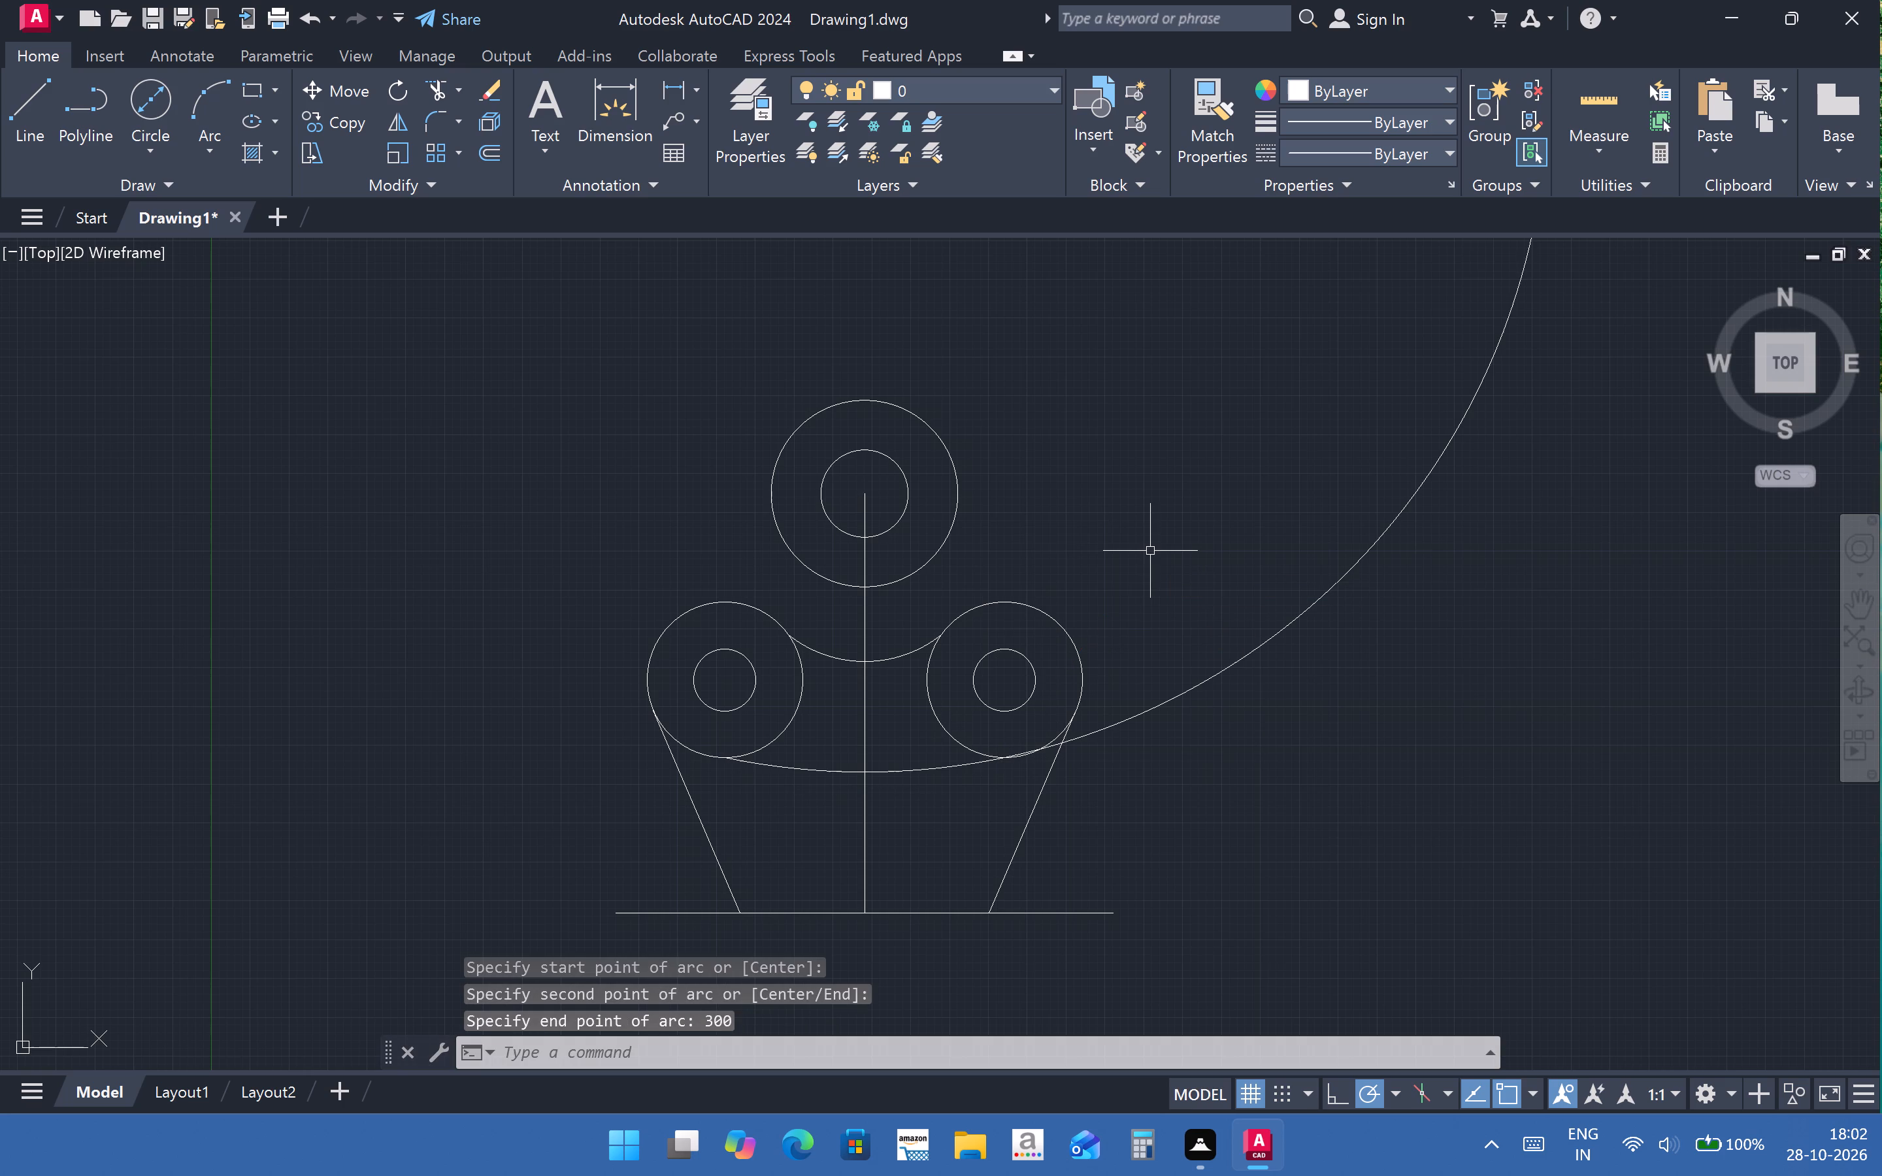
Trim the new lower arc so that it ends at the bottom of the right 50 mm circle.
scroll(1055, 777, "up", 2)
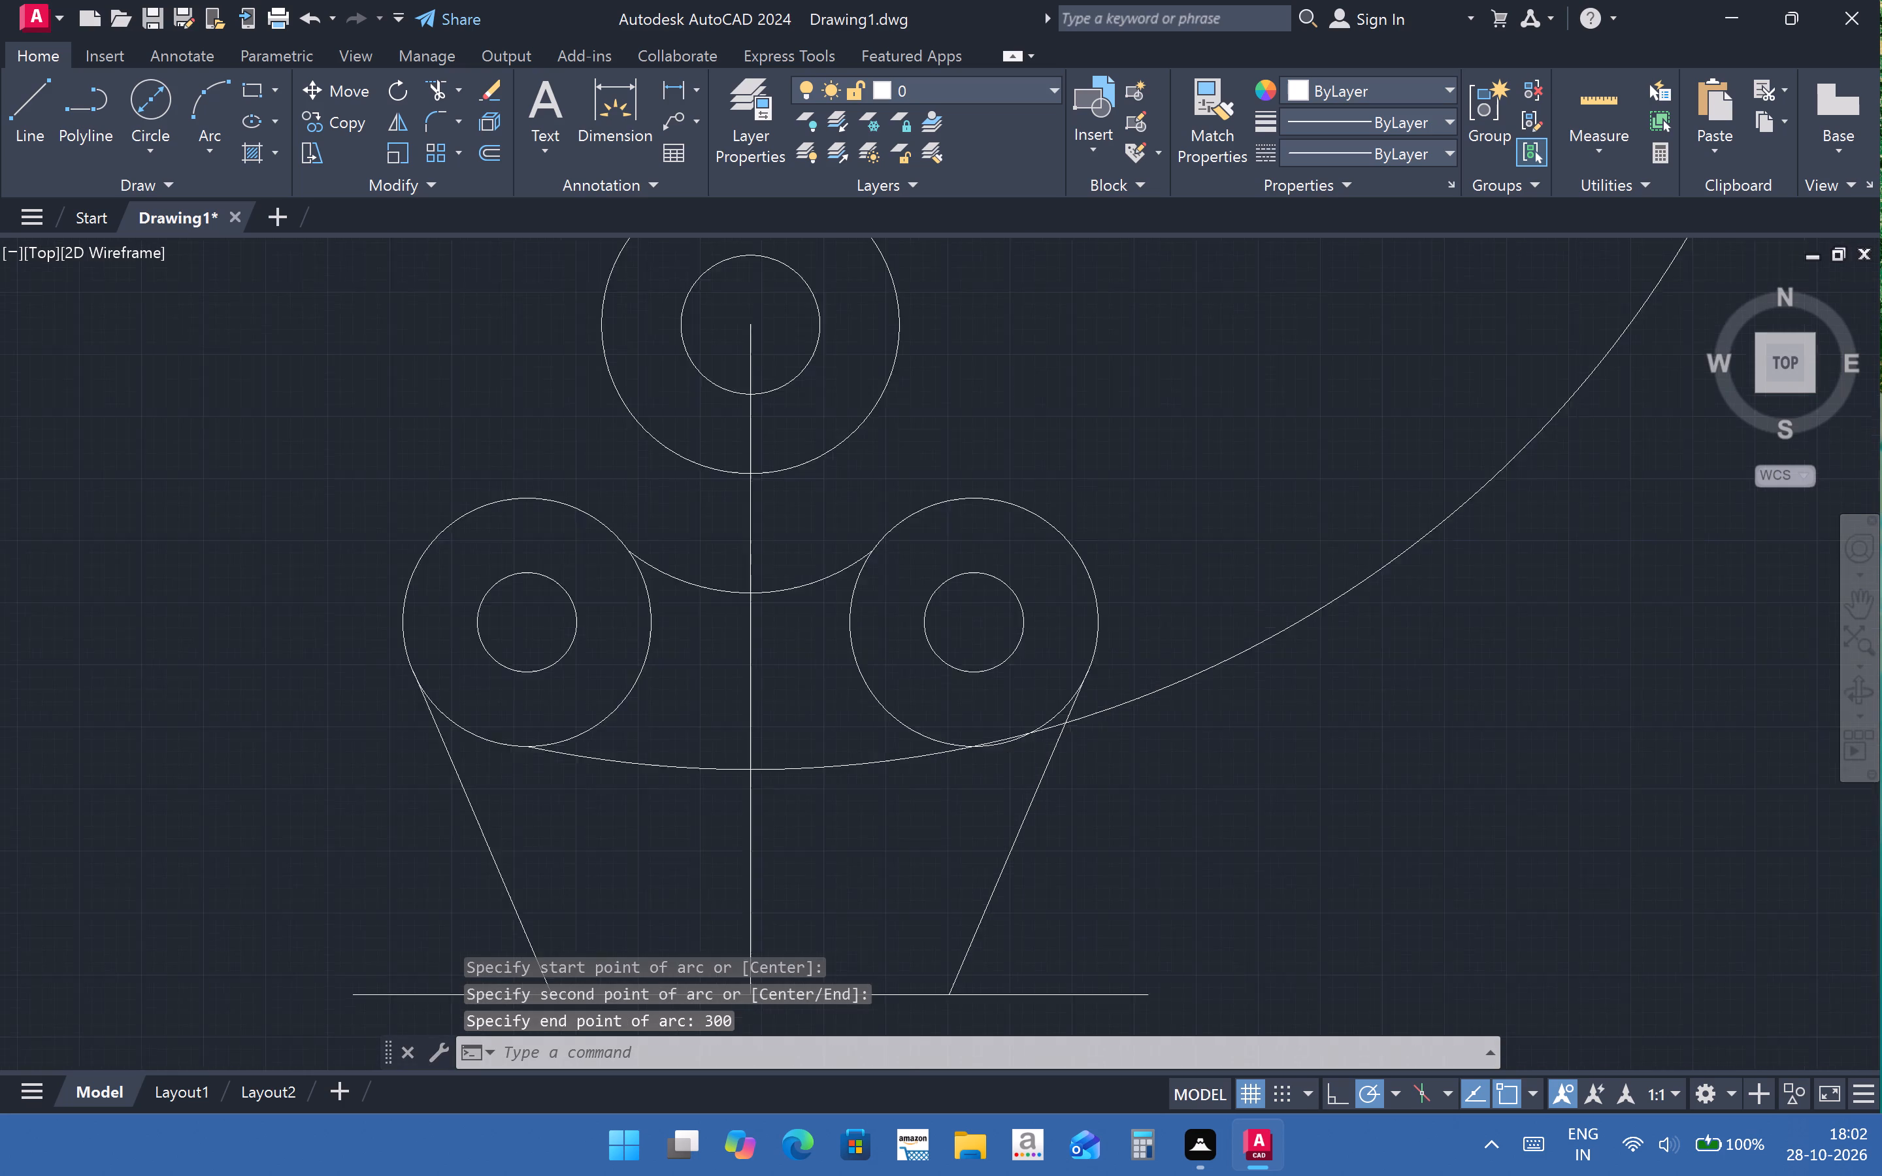
scroll(1058, 746, "down", 3)
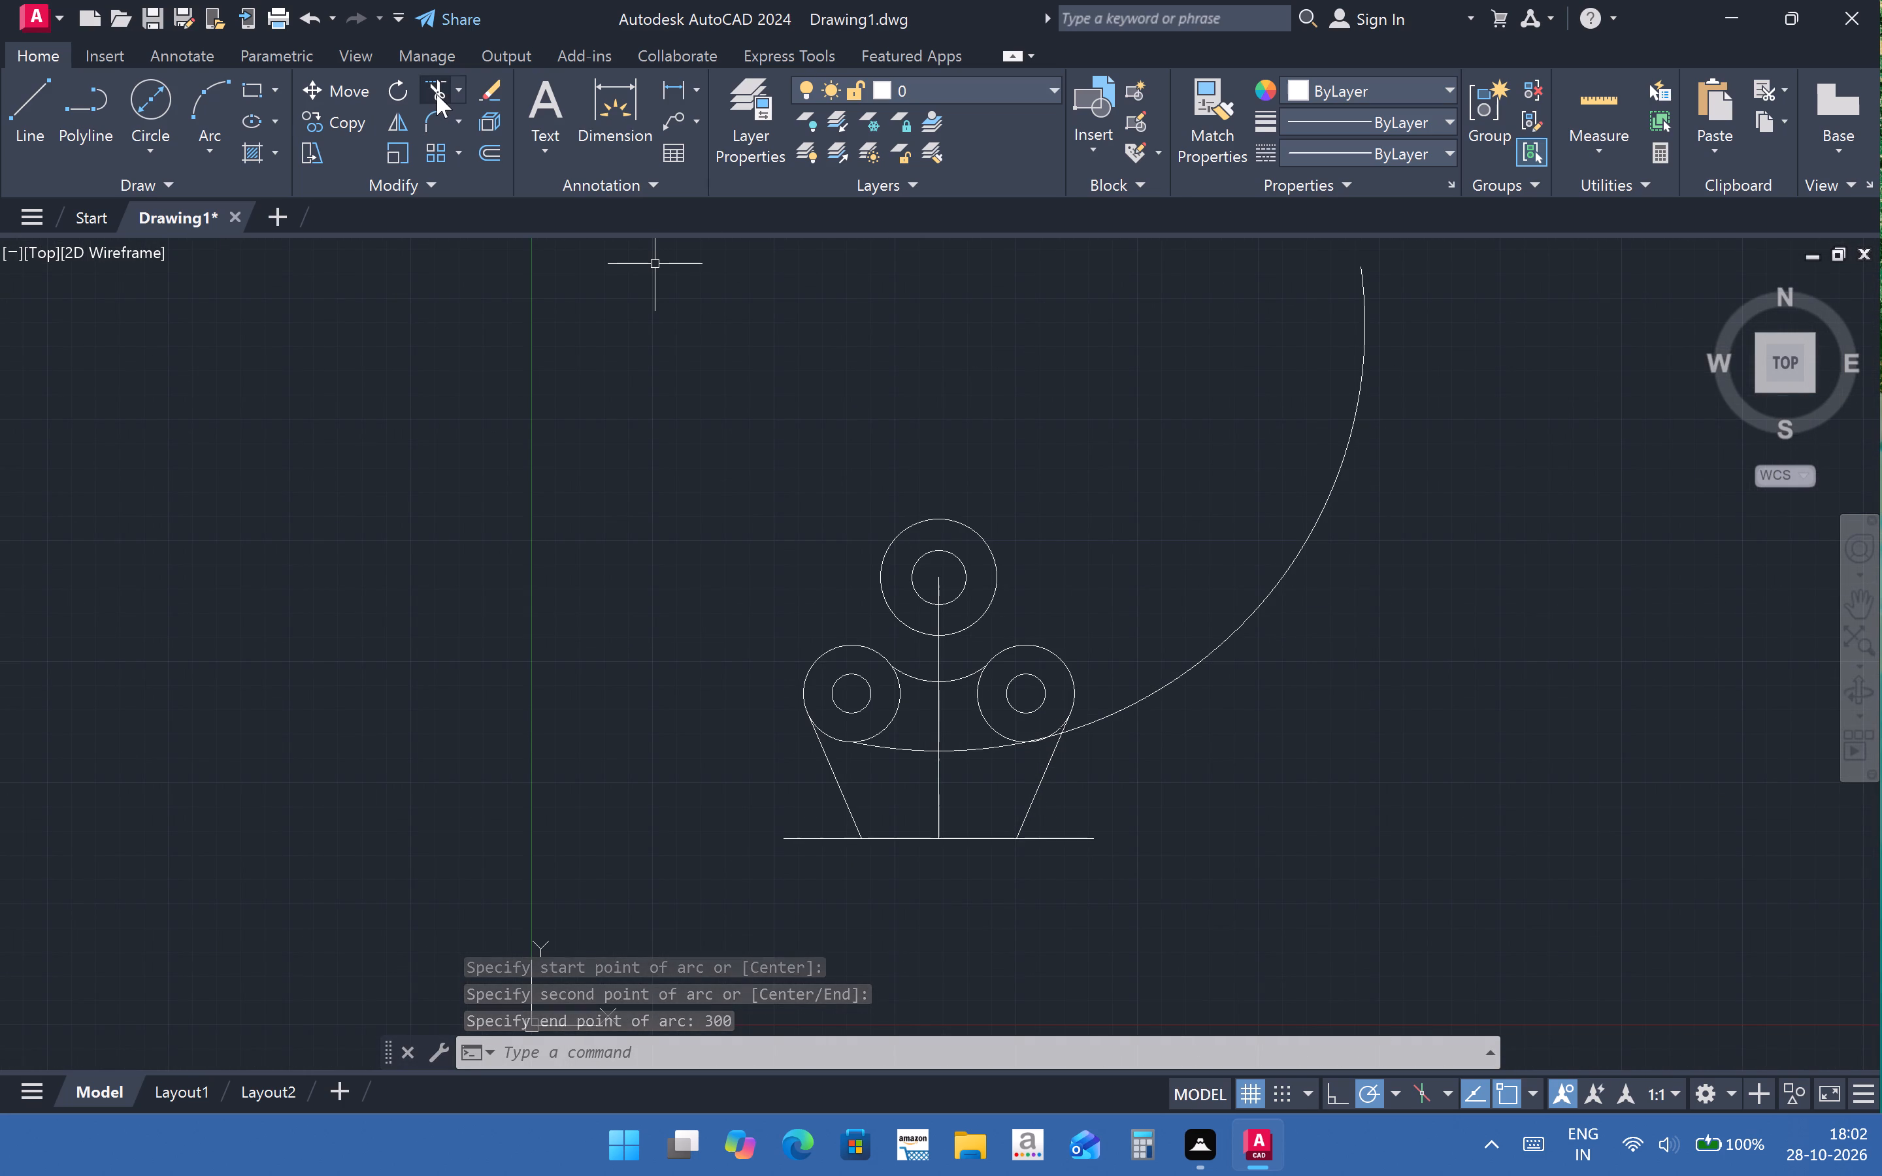
left_click(437, 94)
left_click_drag(1219, 718, 1191, 636)
scroll(923, 713, "up", 3)
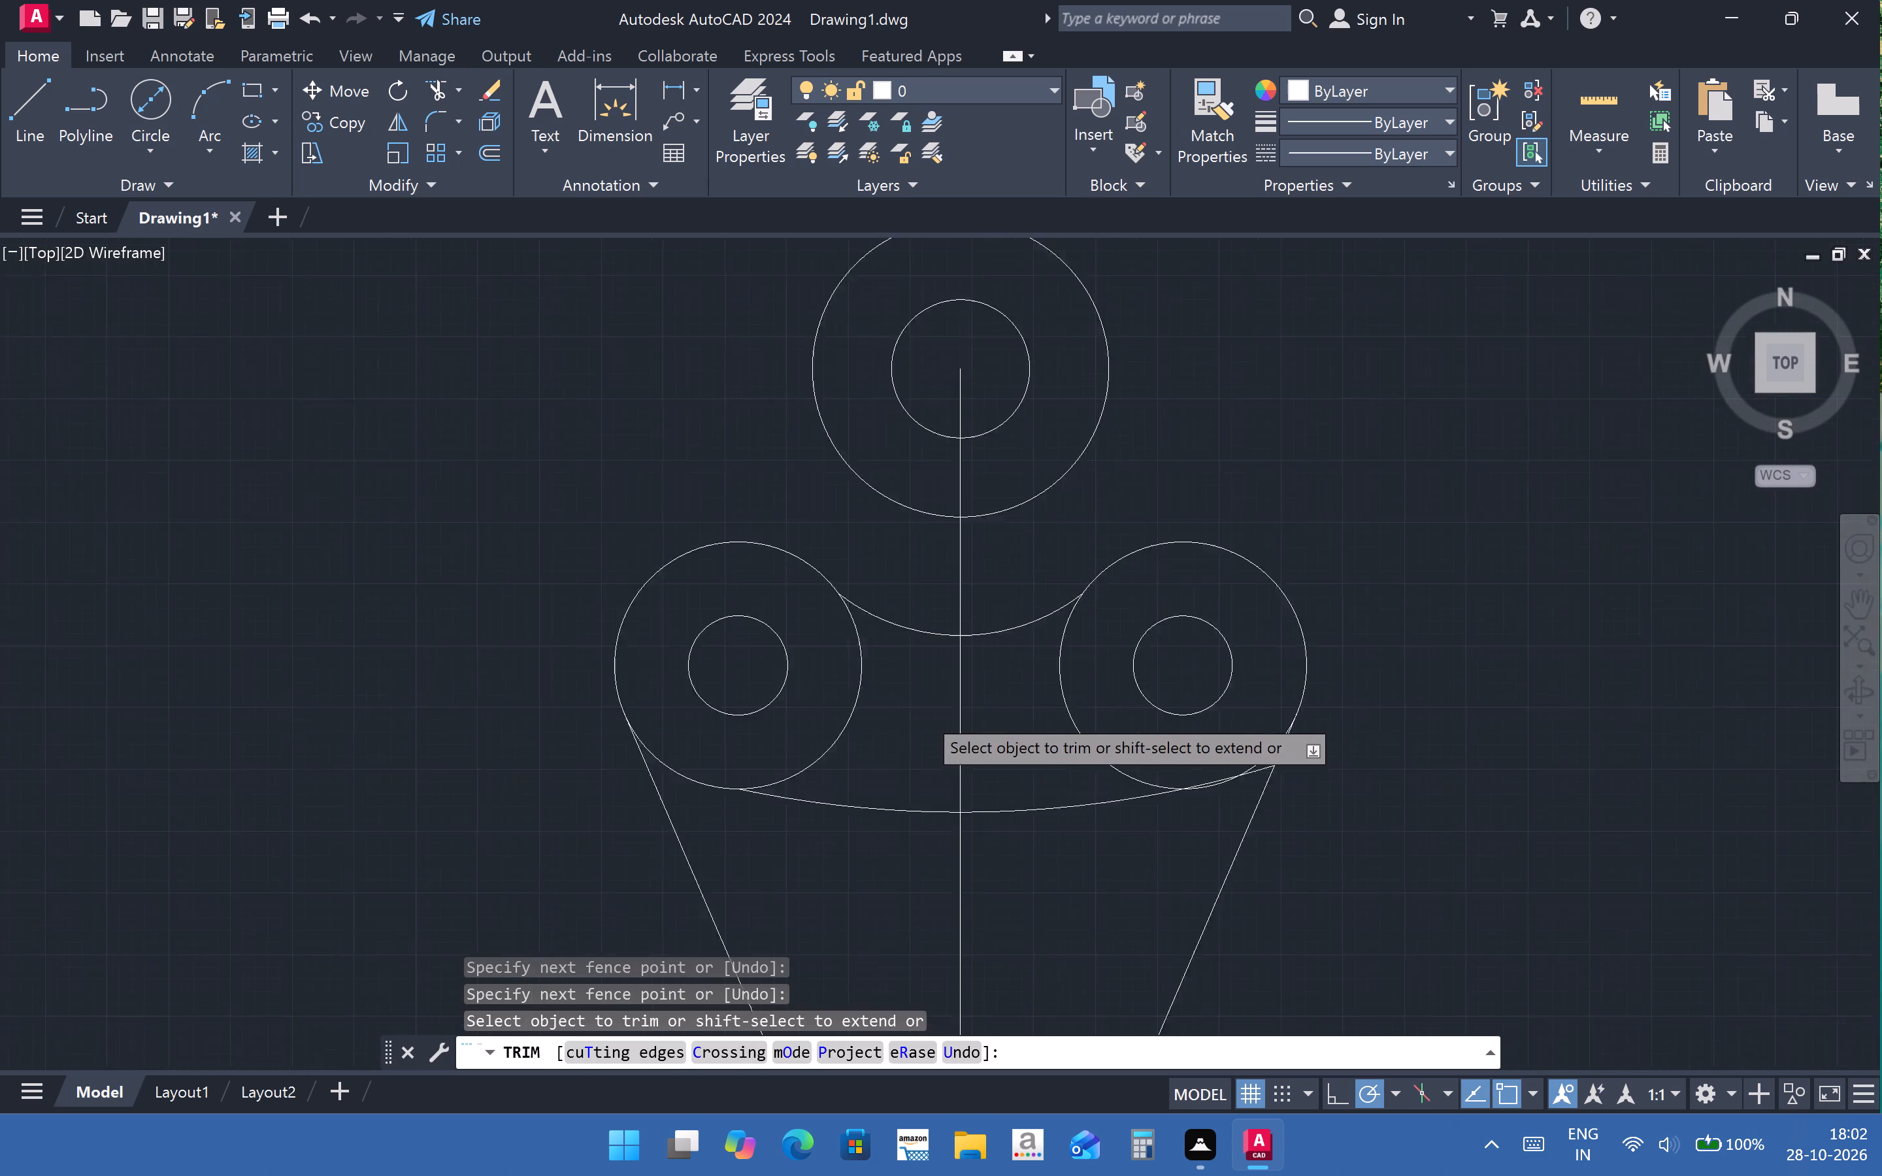
scroll(646, 835, "up", 3)
scroll(719, 822, "down", 3)
scroll(1537, 857, "up", 2)
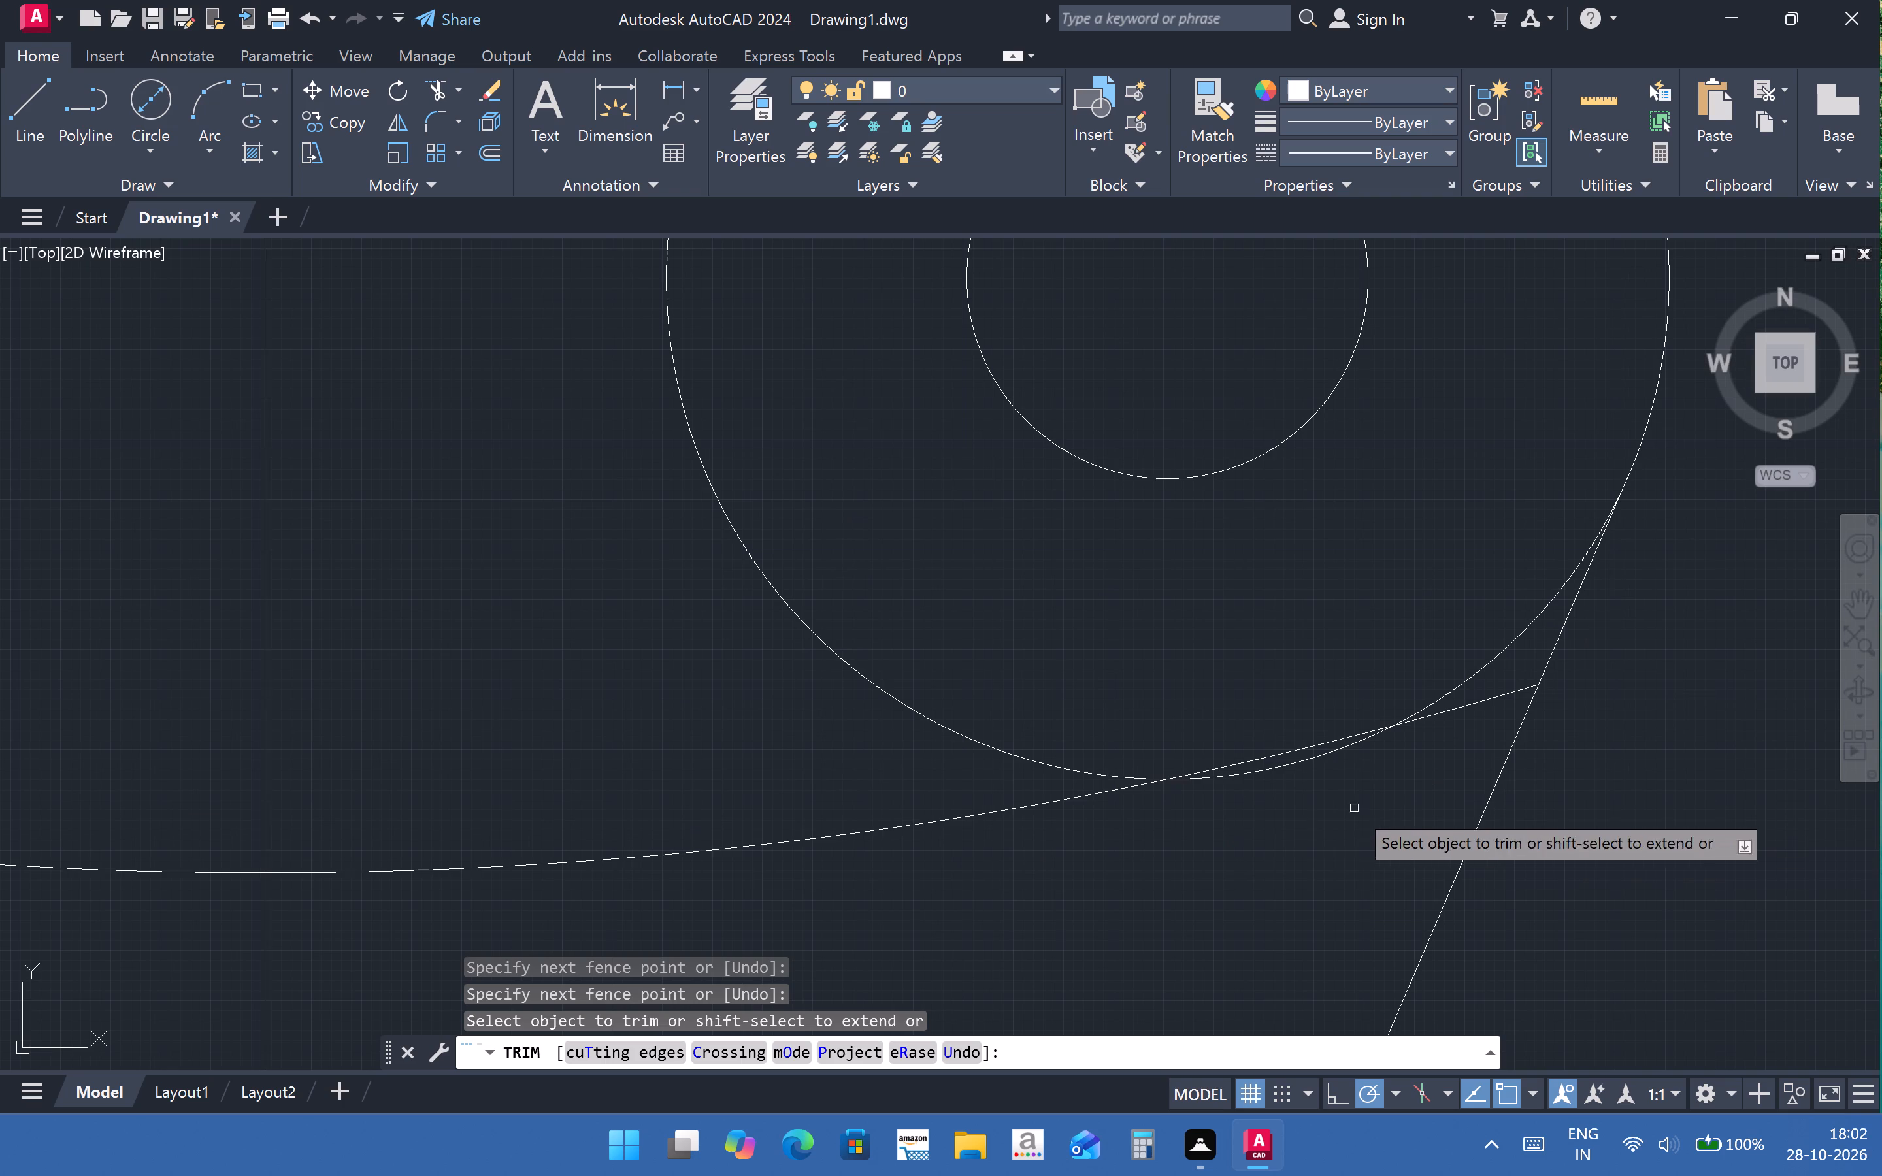
left_click(1258, 760)
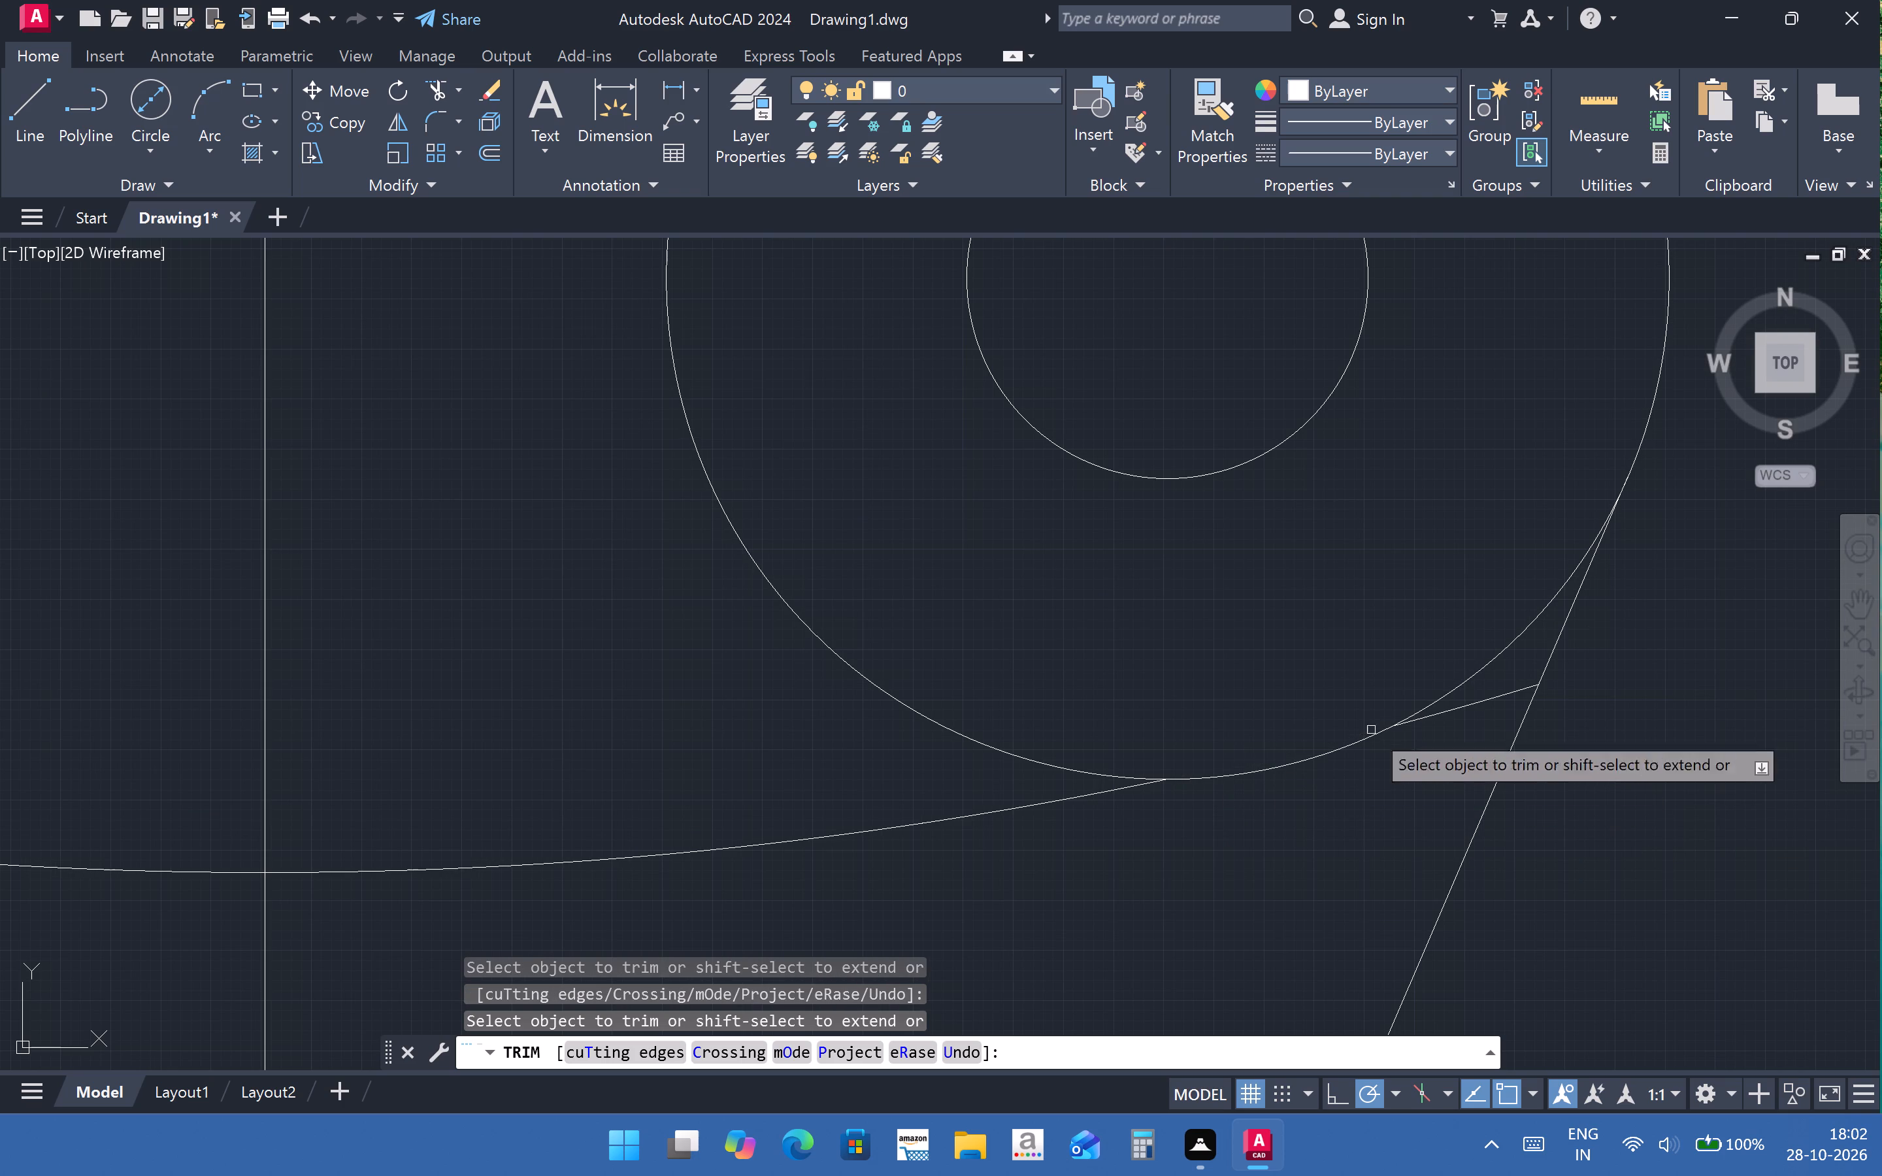
left_click(1443, 713)
Trim away every segment of the vertical centre line from the top circles' centre down to the base line.
scroll(1549, 770, "down", 2)
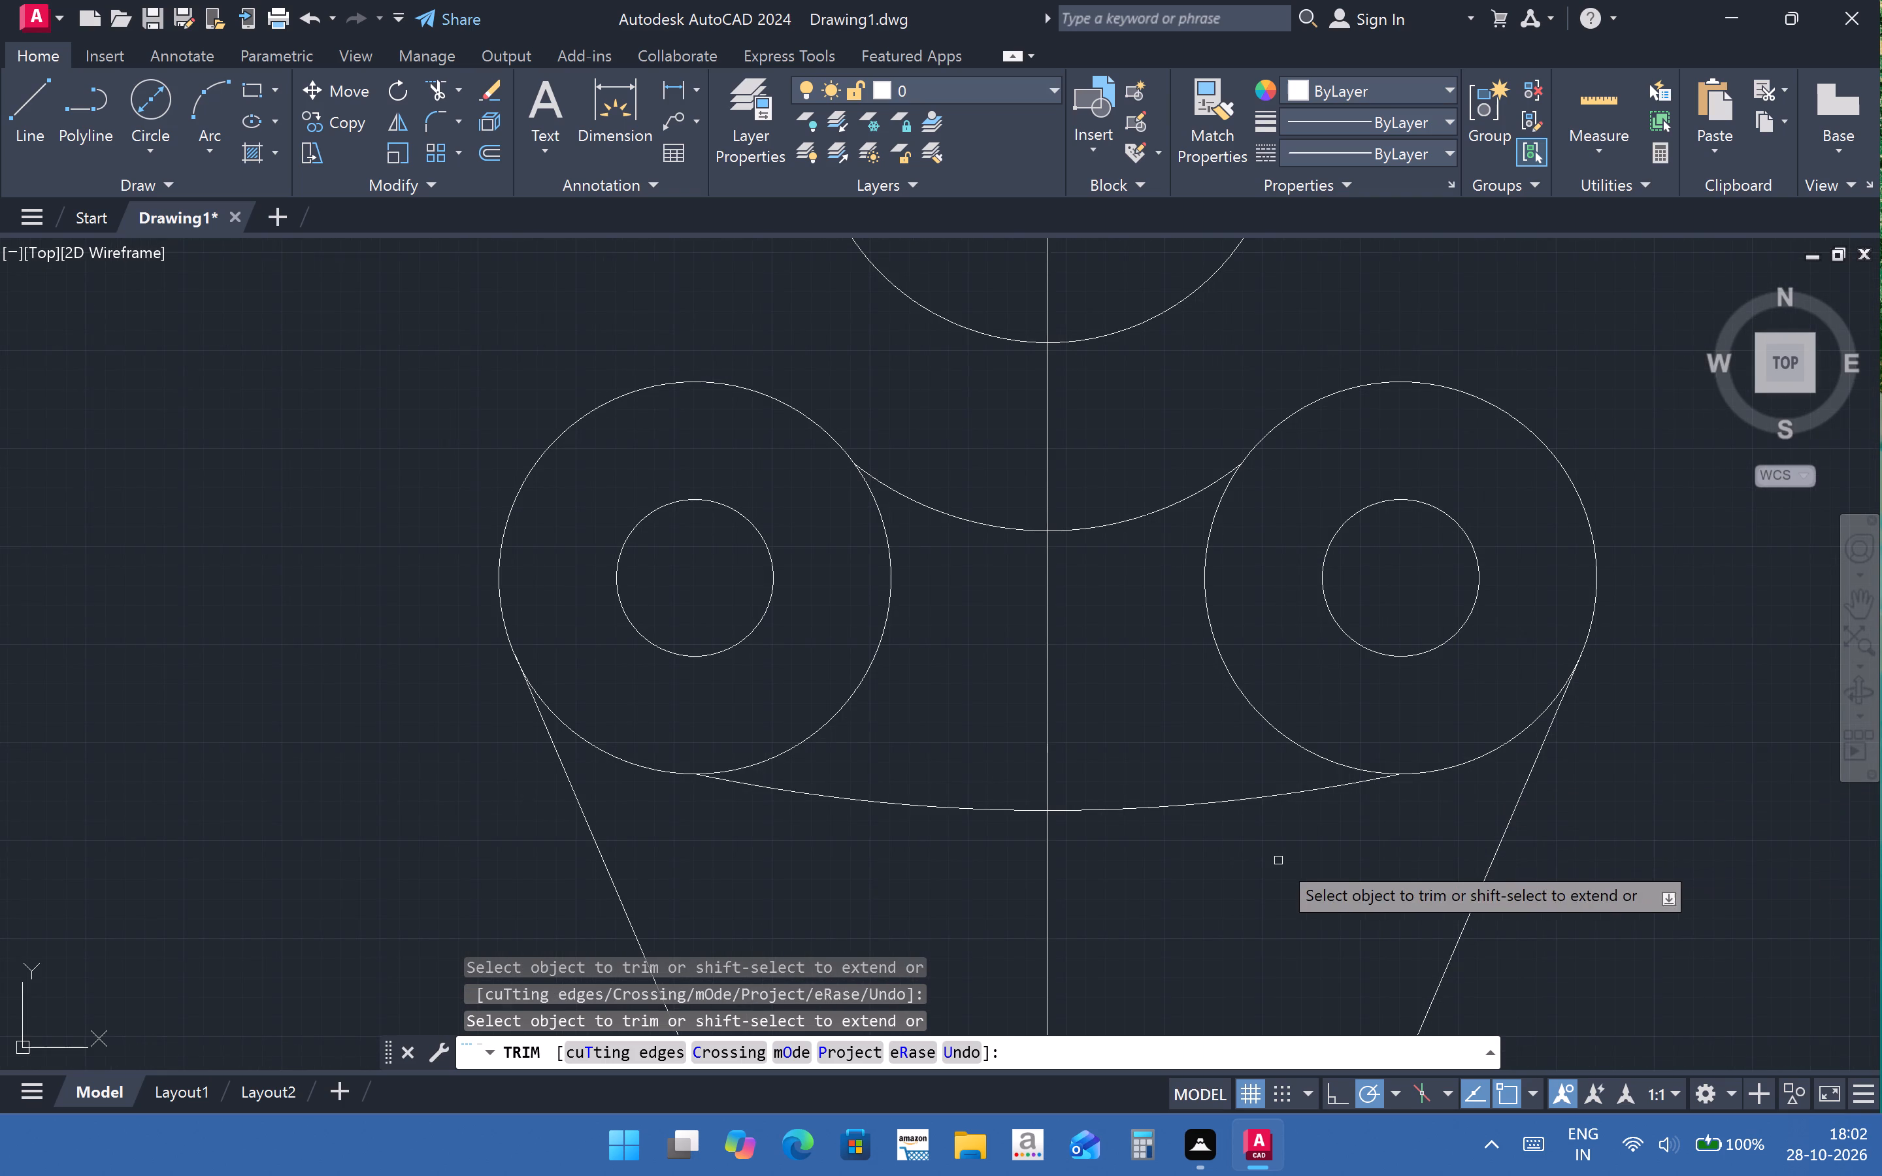
scroll(1272, 863, "down", 1)
middle_click_drag(1271, 863, 1070, 832)
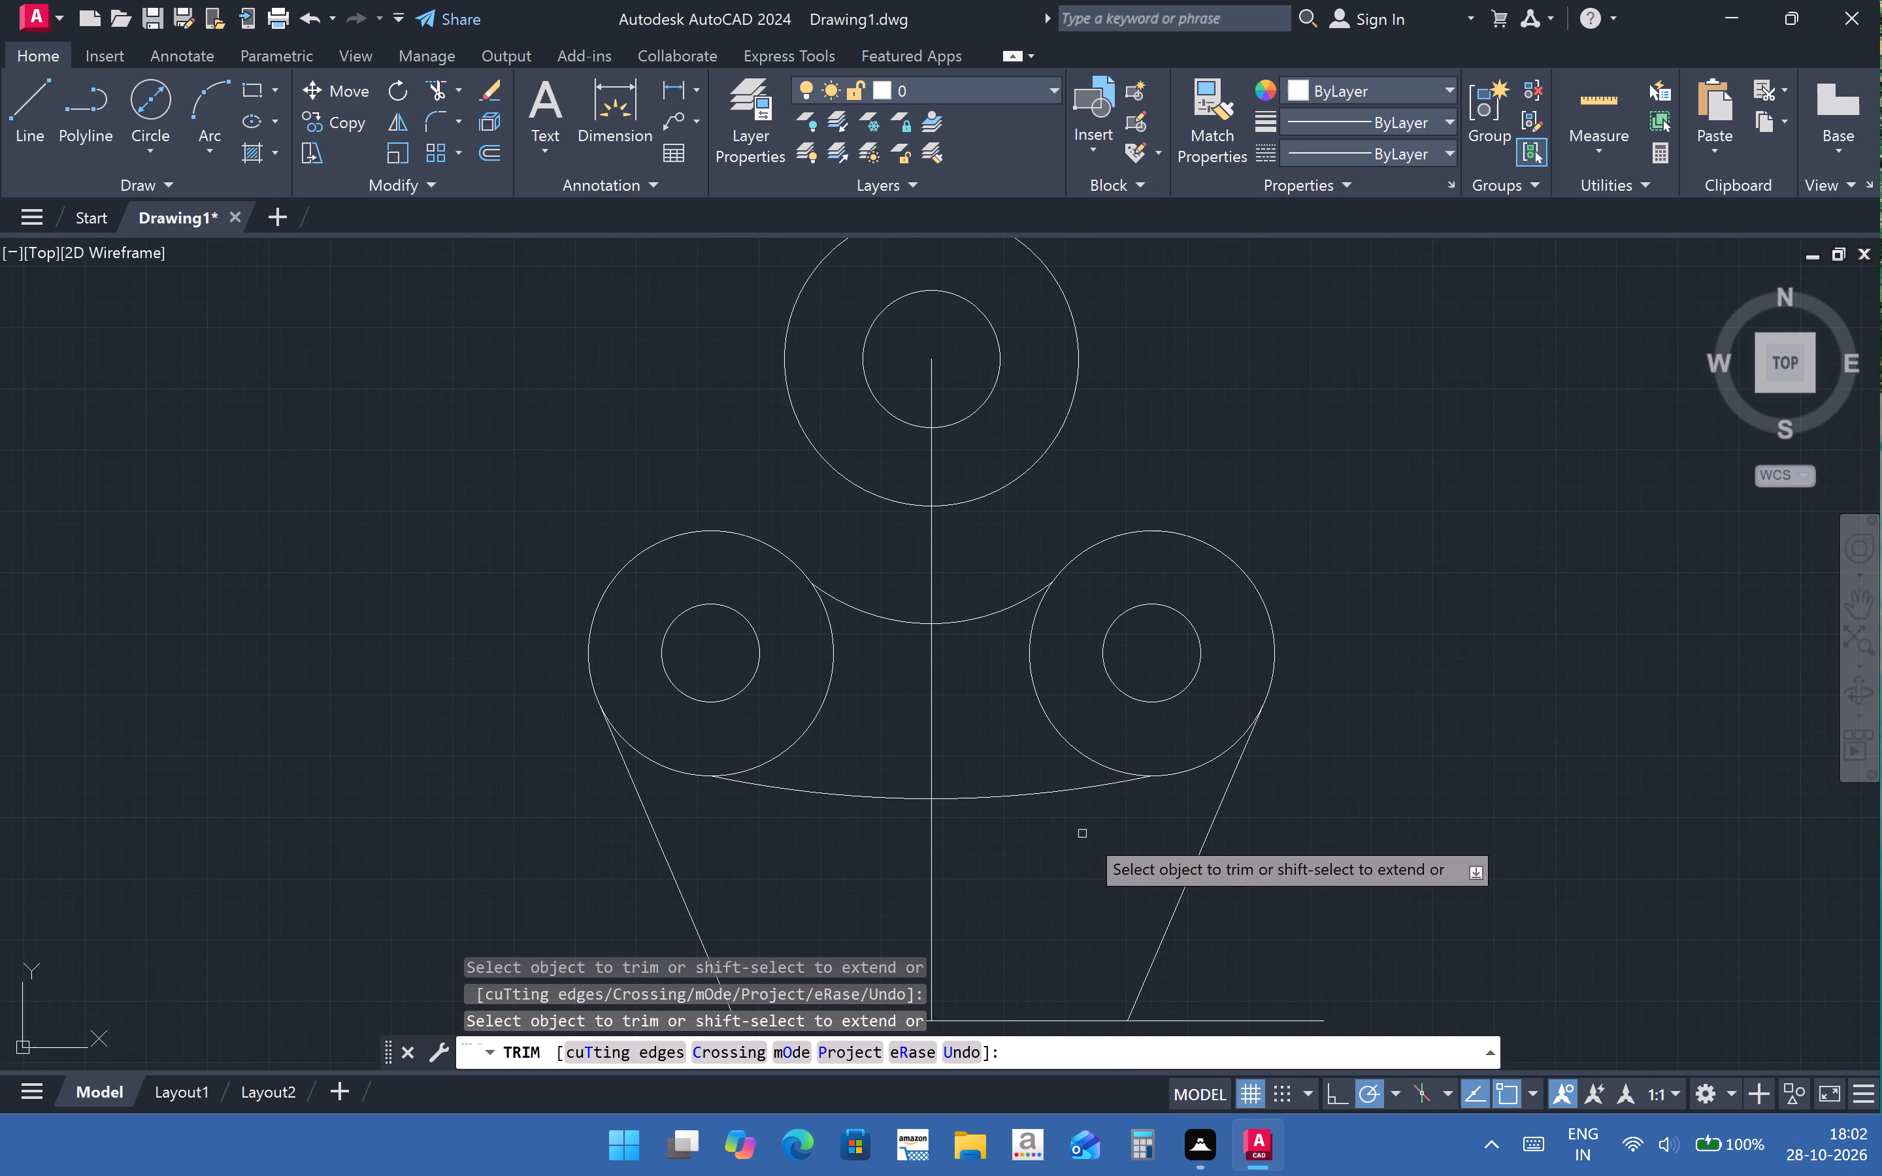
left_click(936, 704)
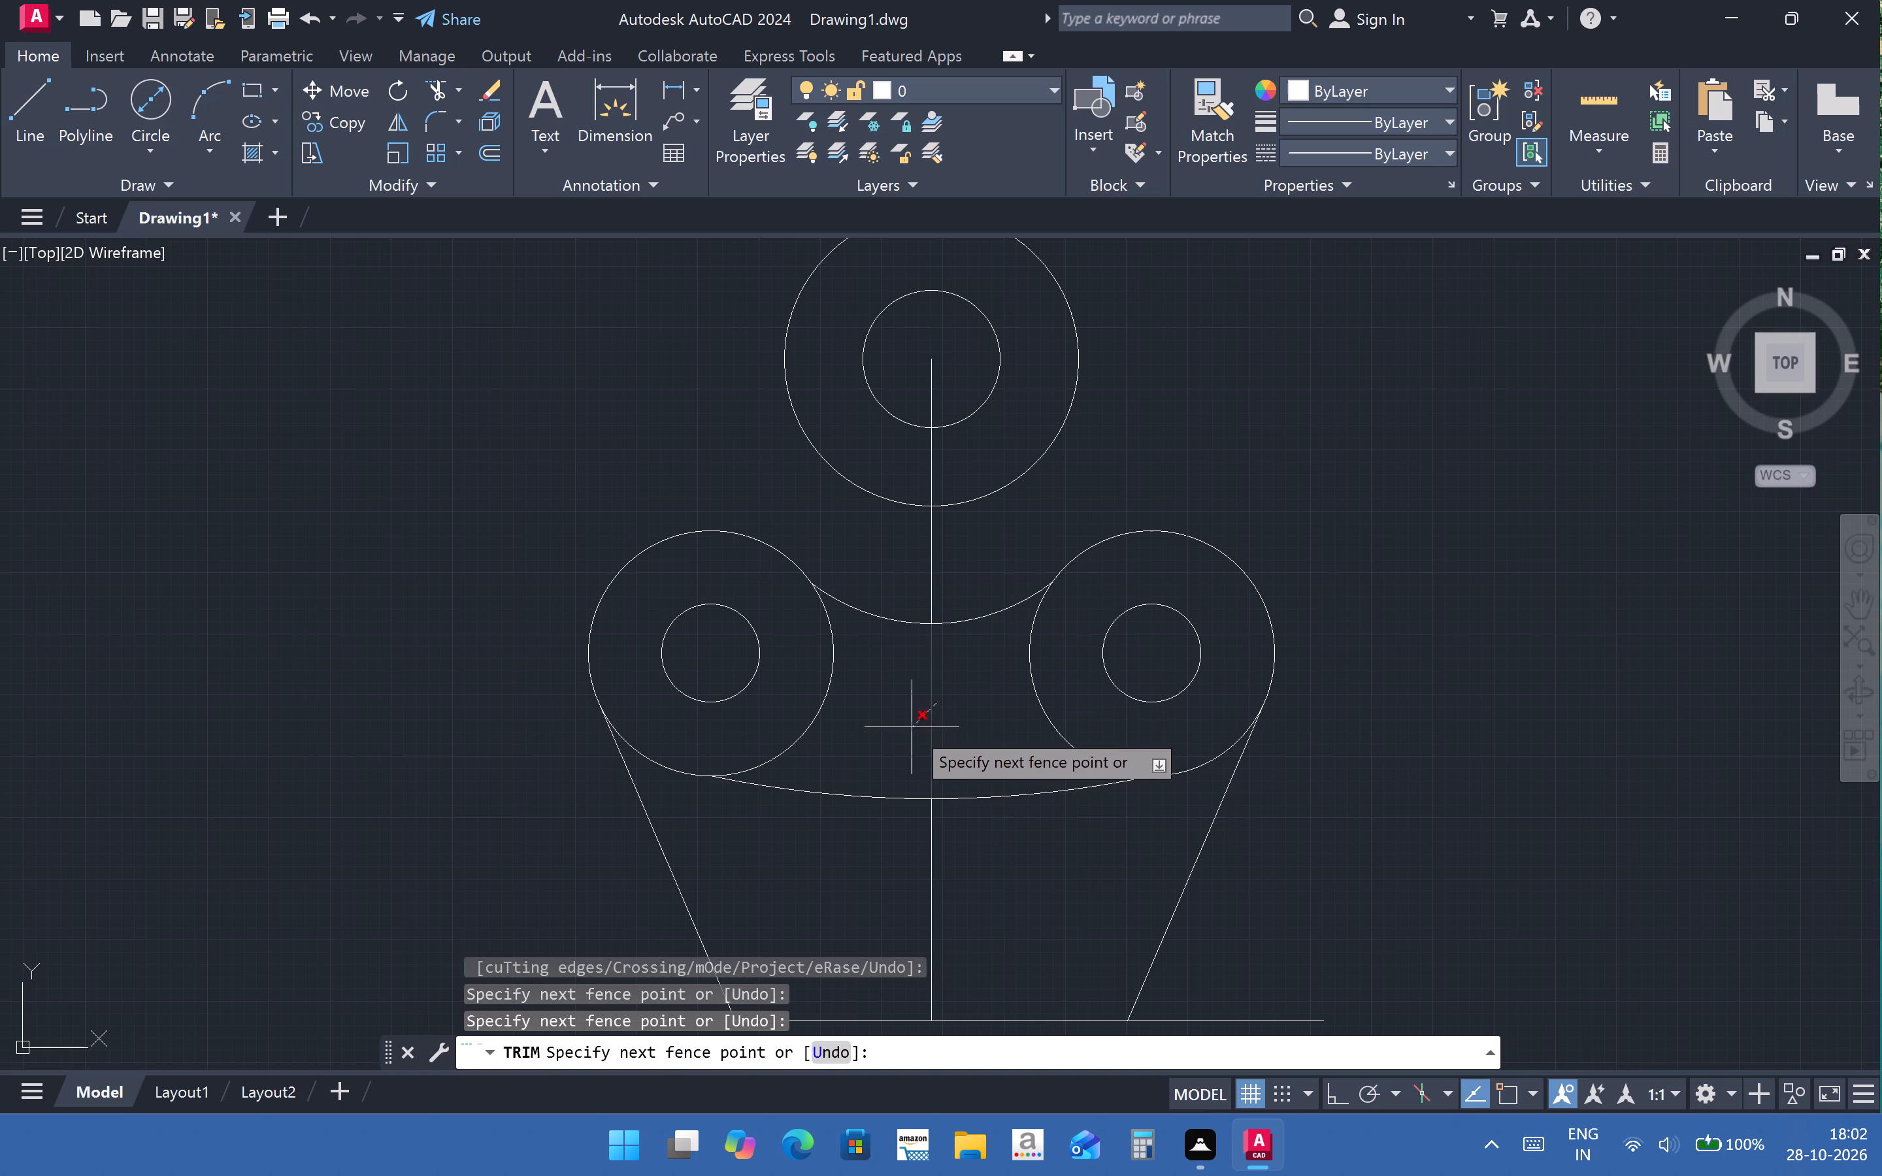
left_click(912, 727)
left_click(929, 549)
left_click(931, 464)
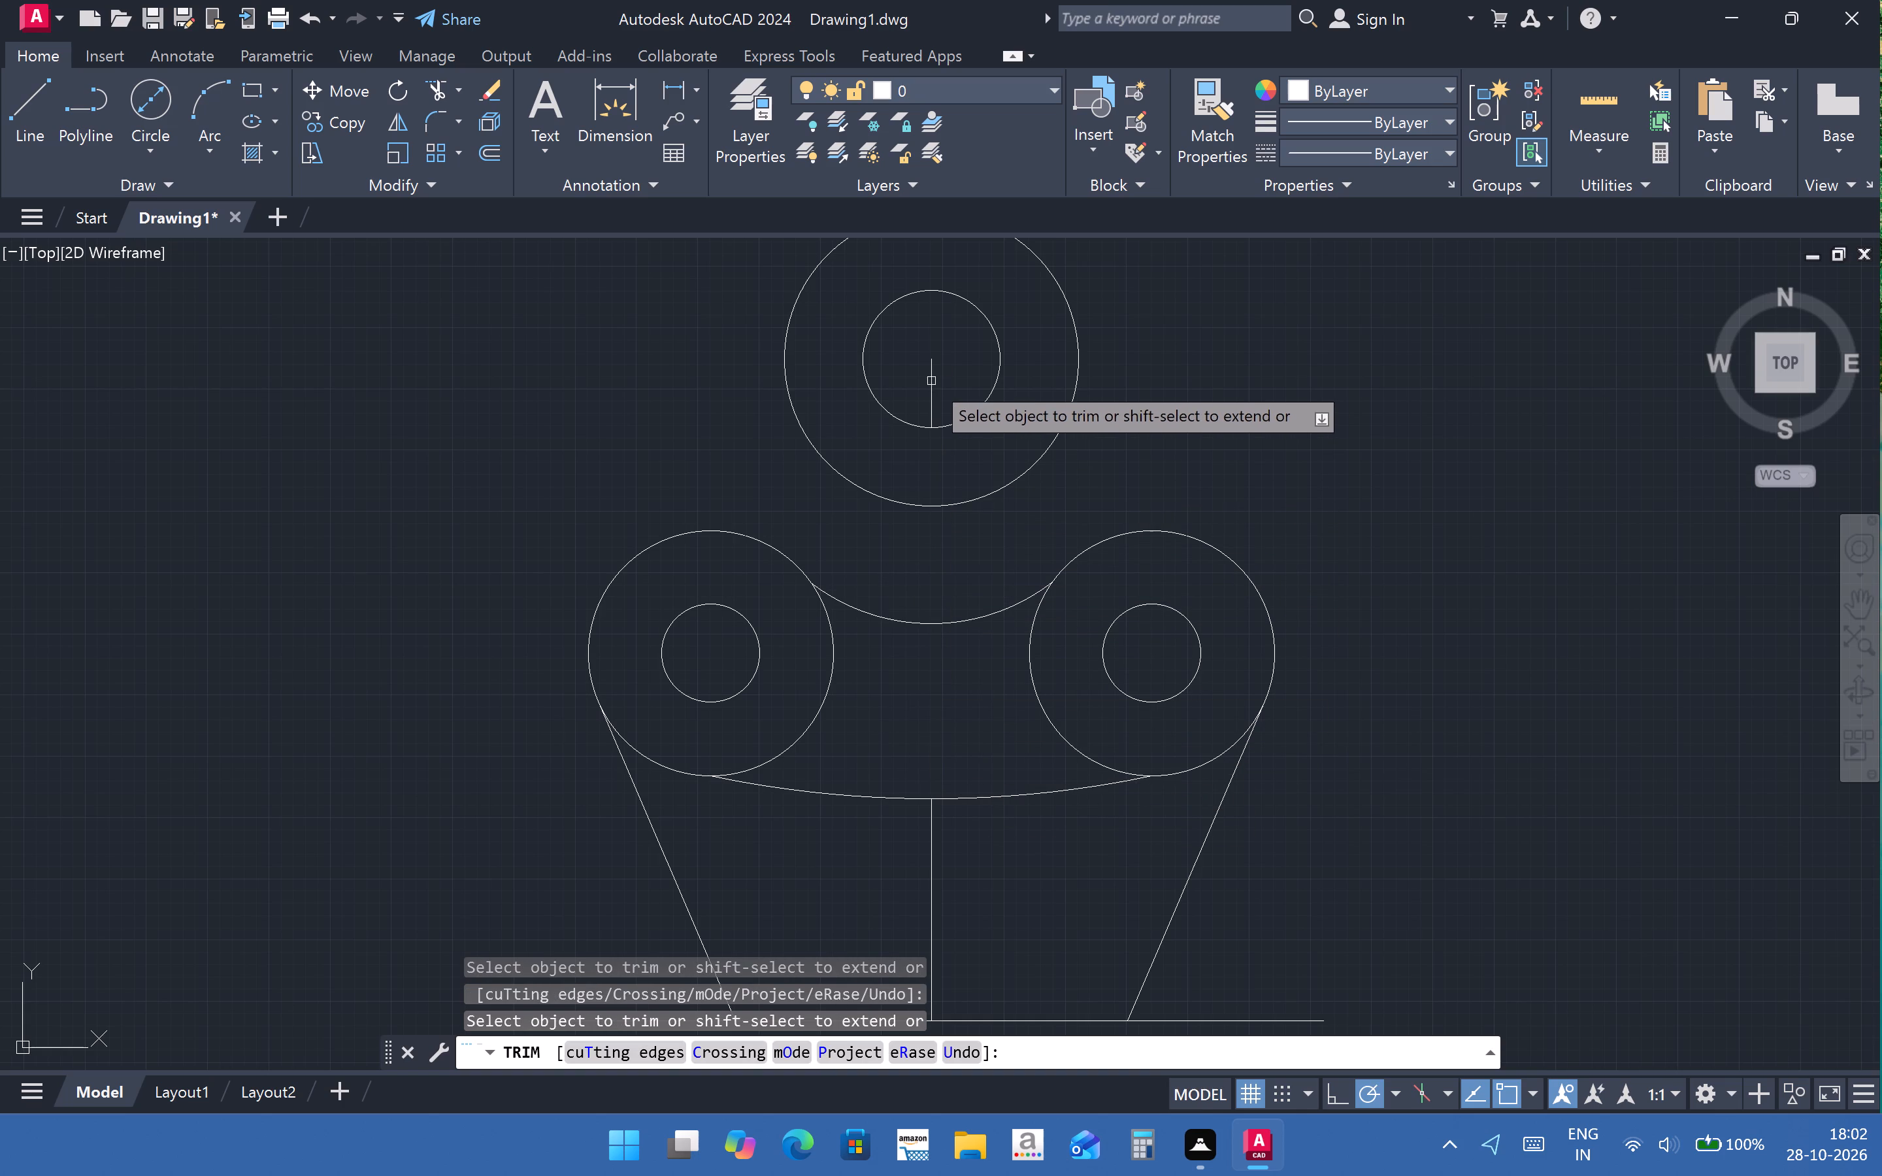
left_click(931, 381)
scroll(1012, 576, "down", 1)
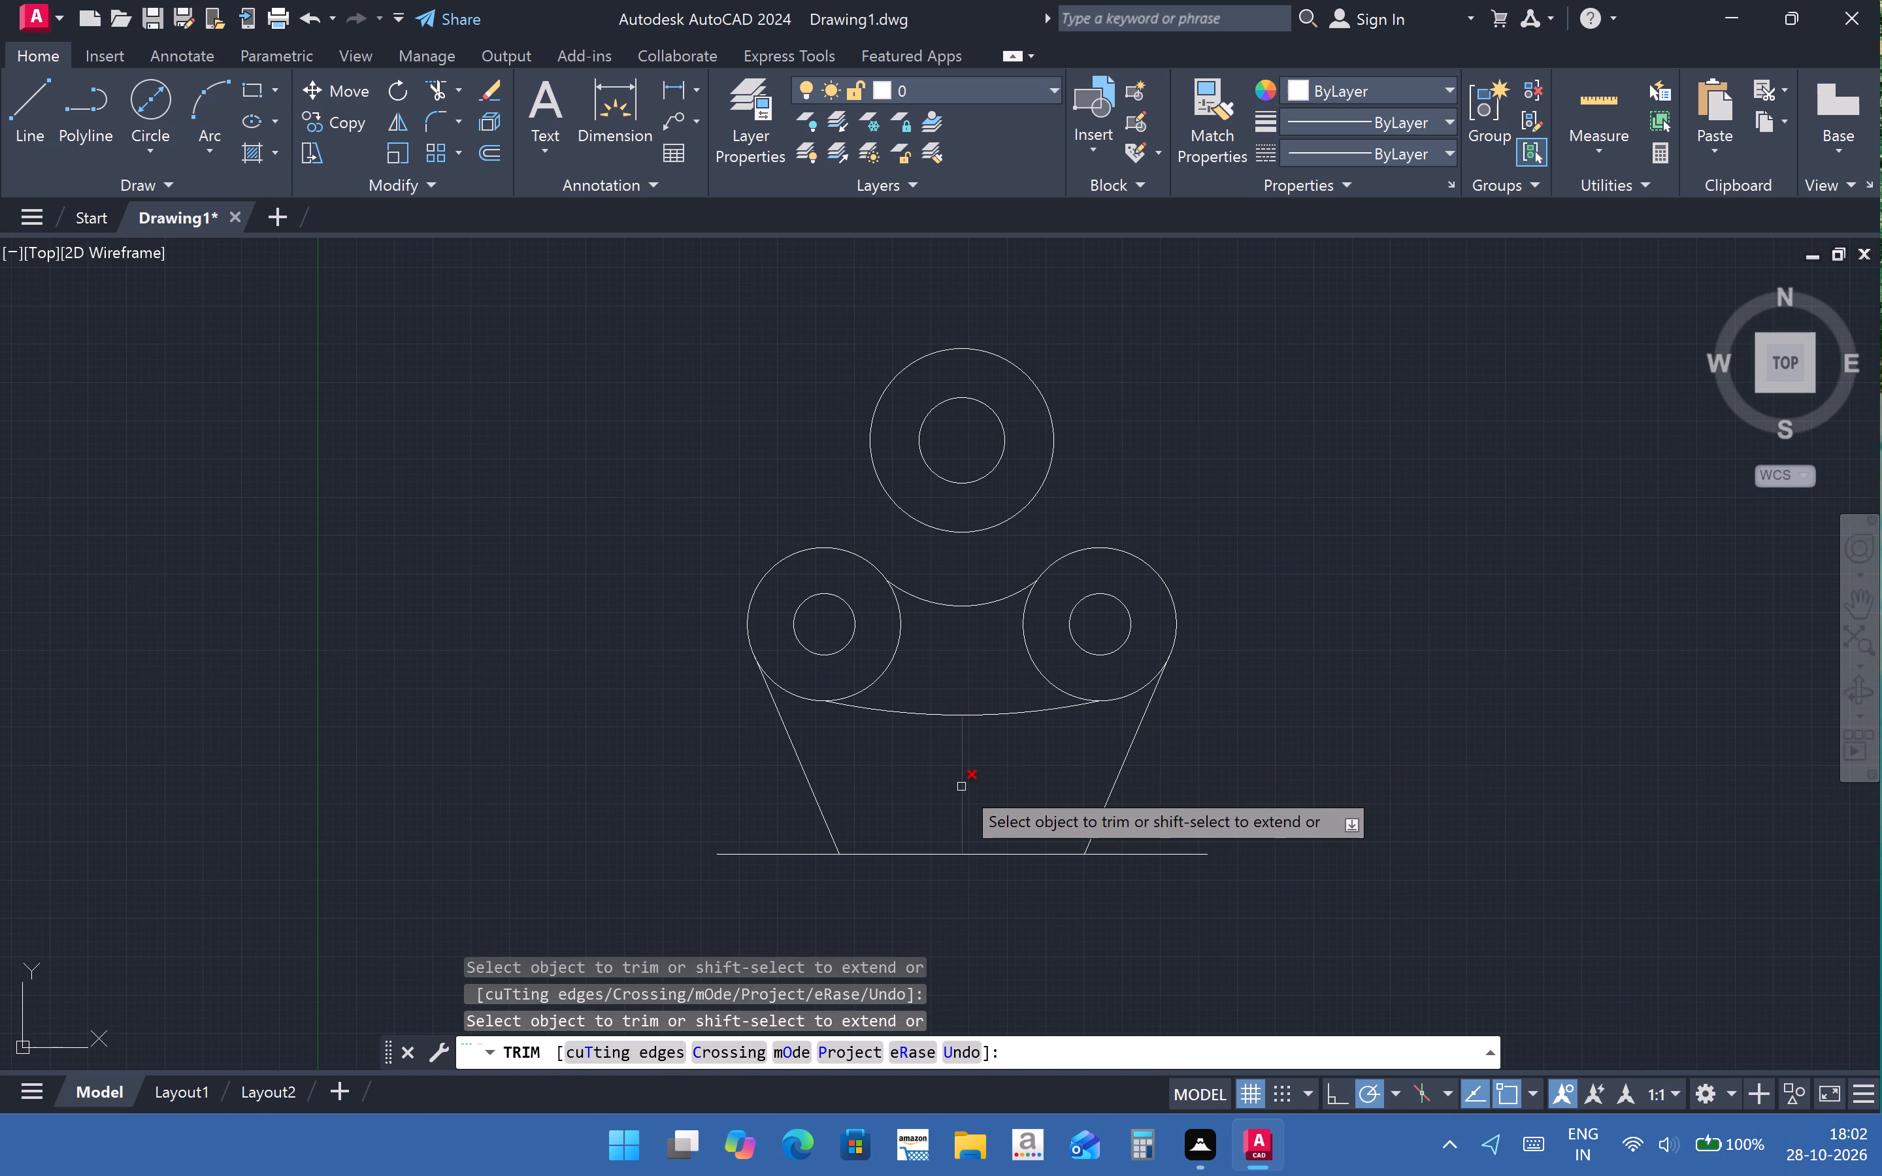
left_click(961, 787)
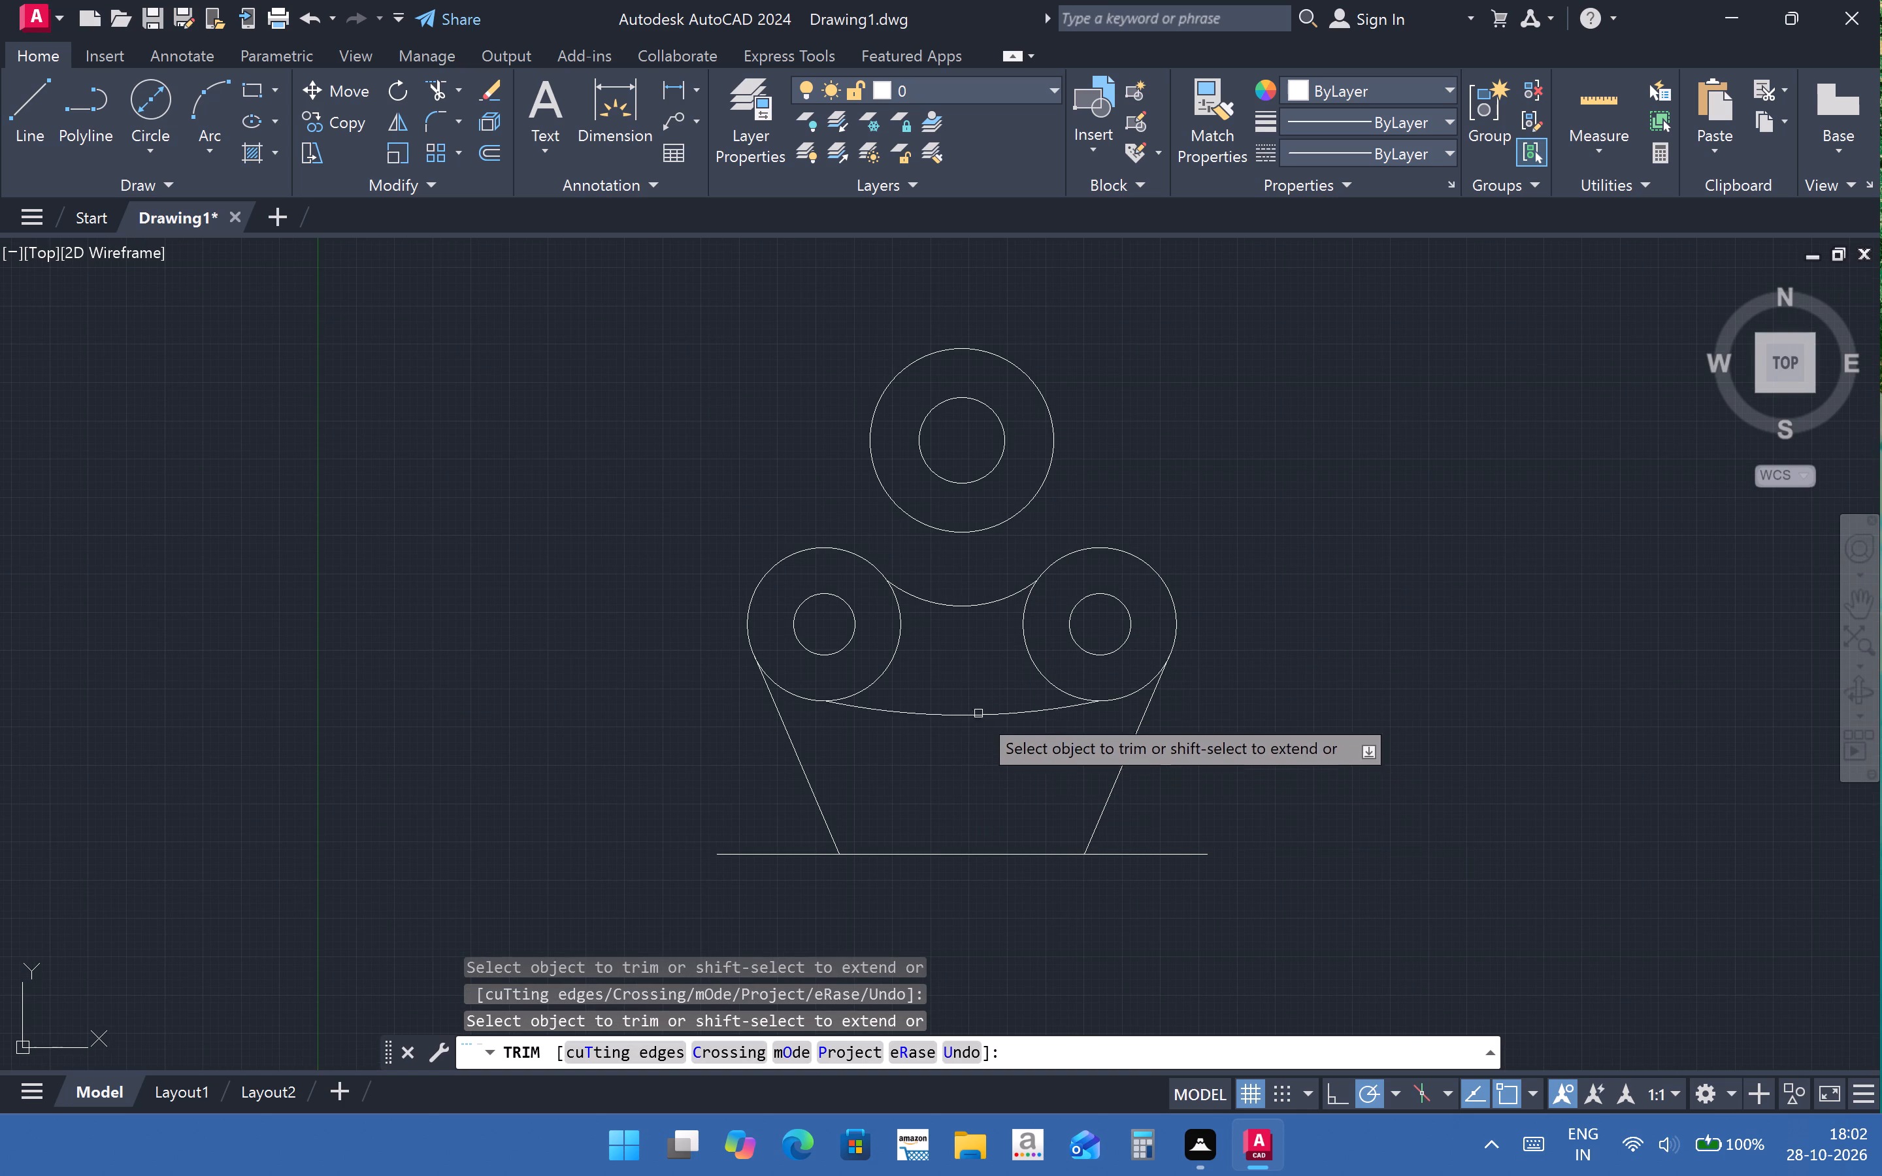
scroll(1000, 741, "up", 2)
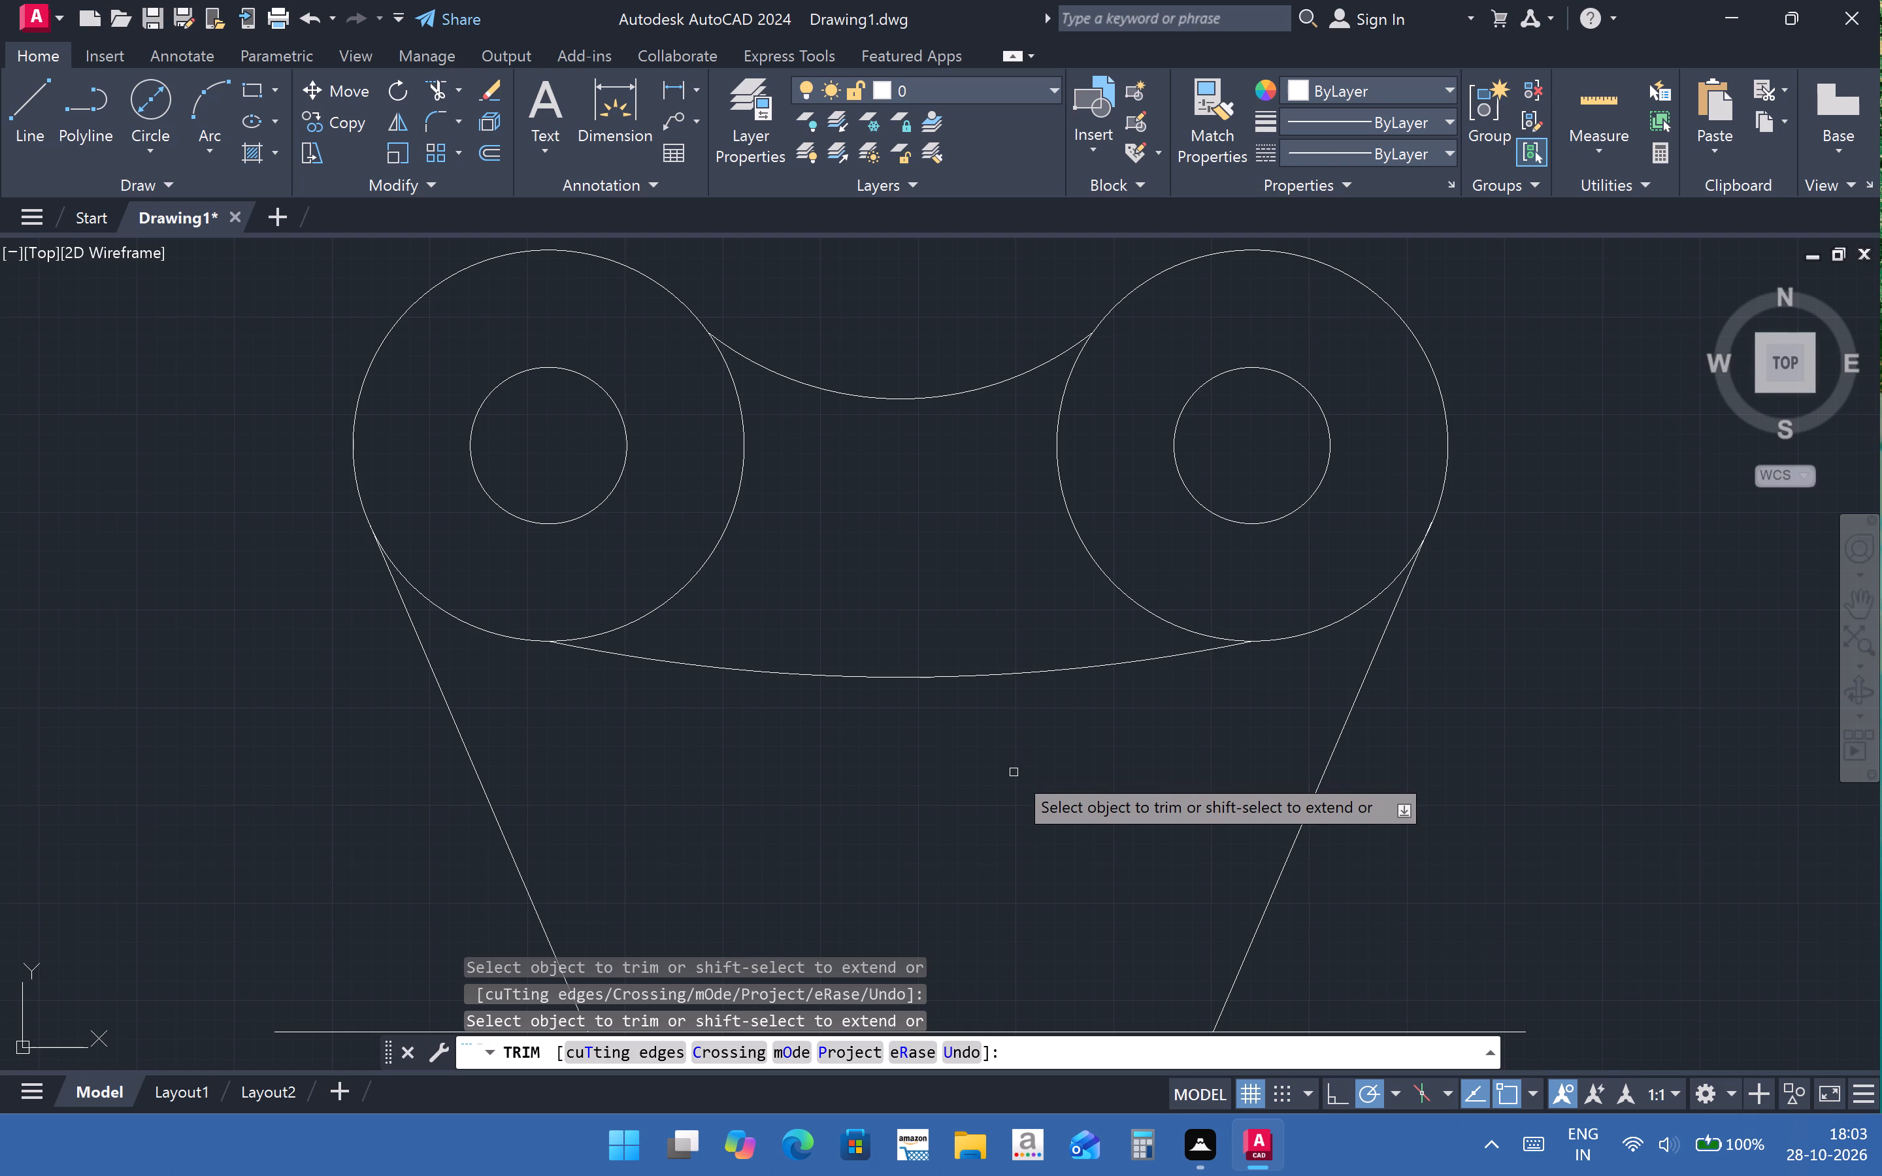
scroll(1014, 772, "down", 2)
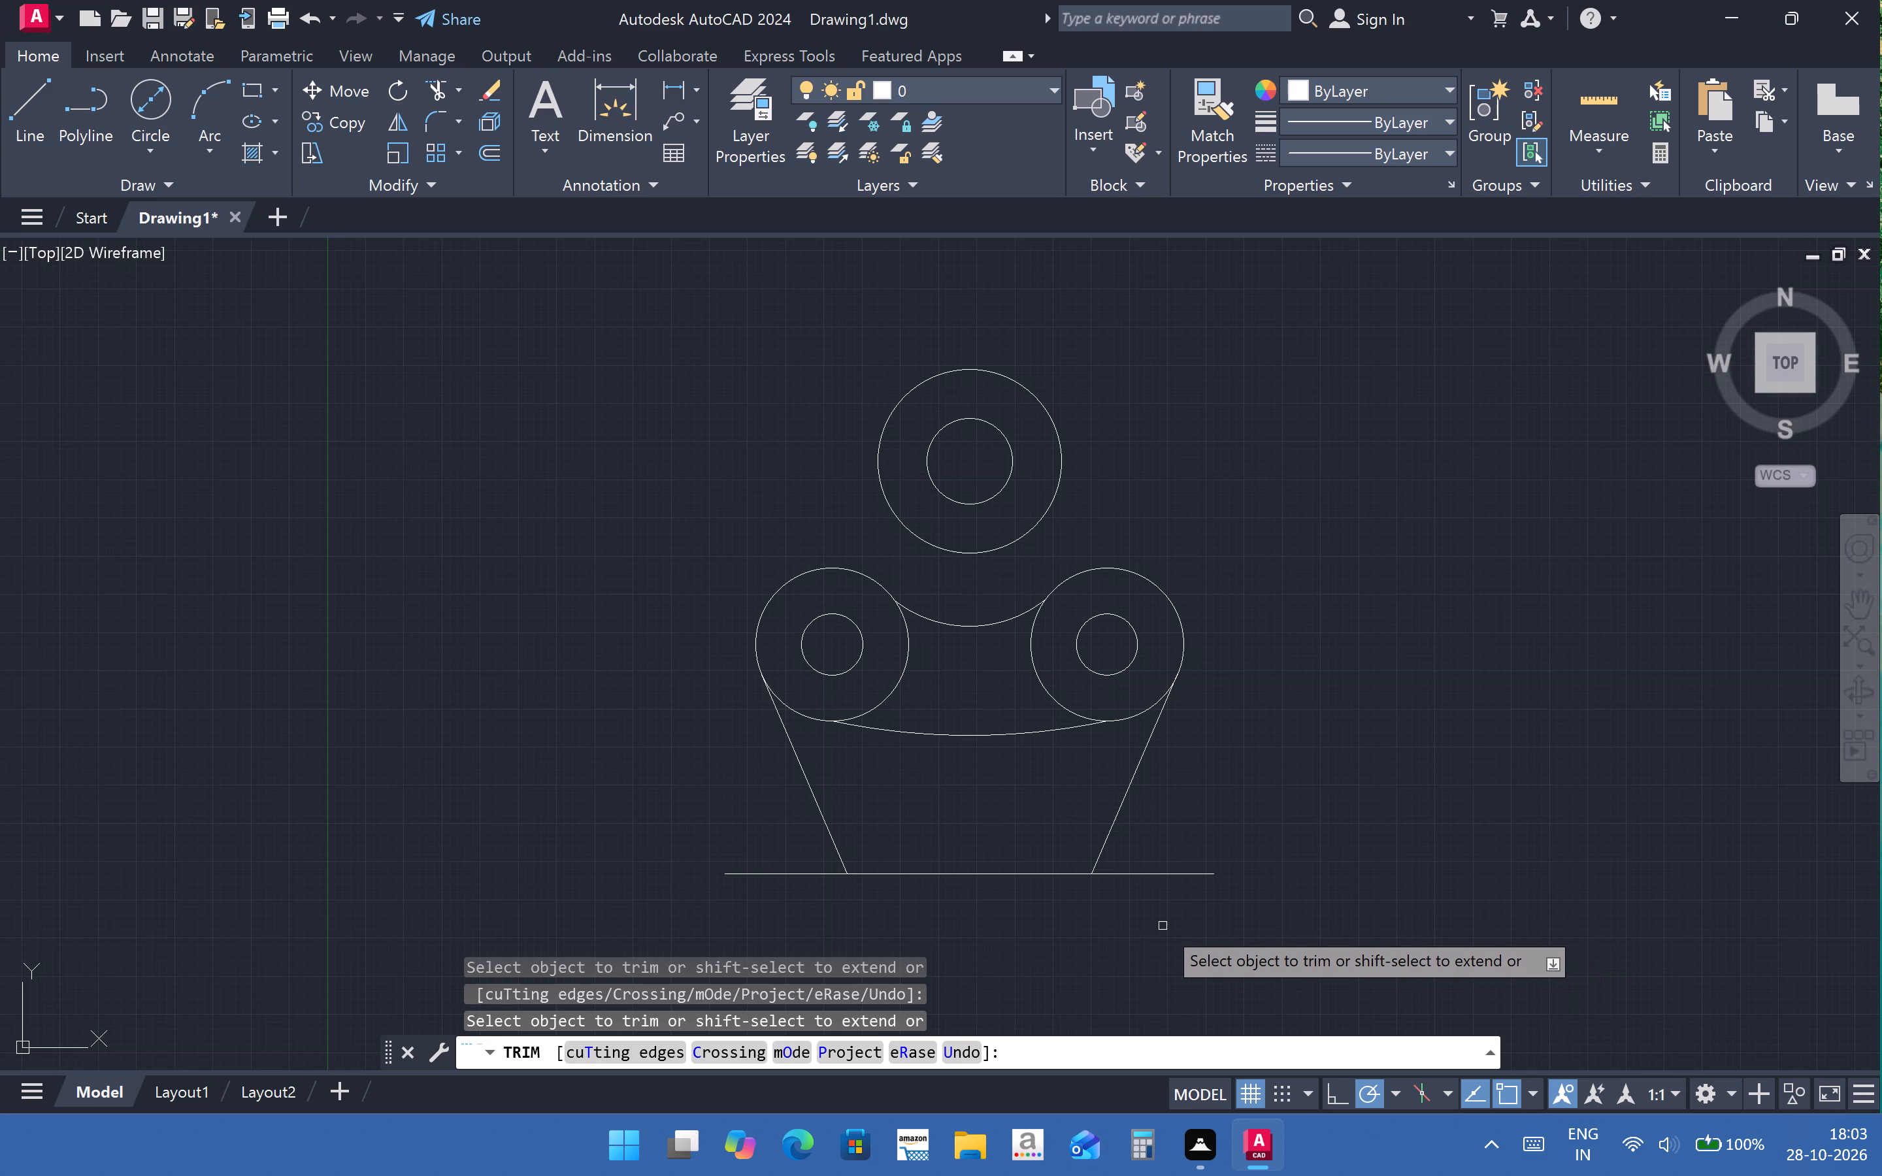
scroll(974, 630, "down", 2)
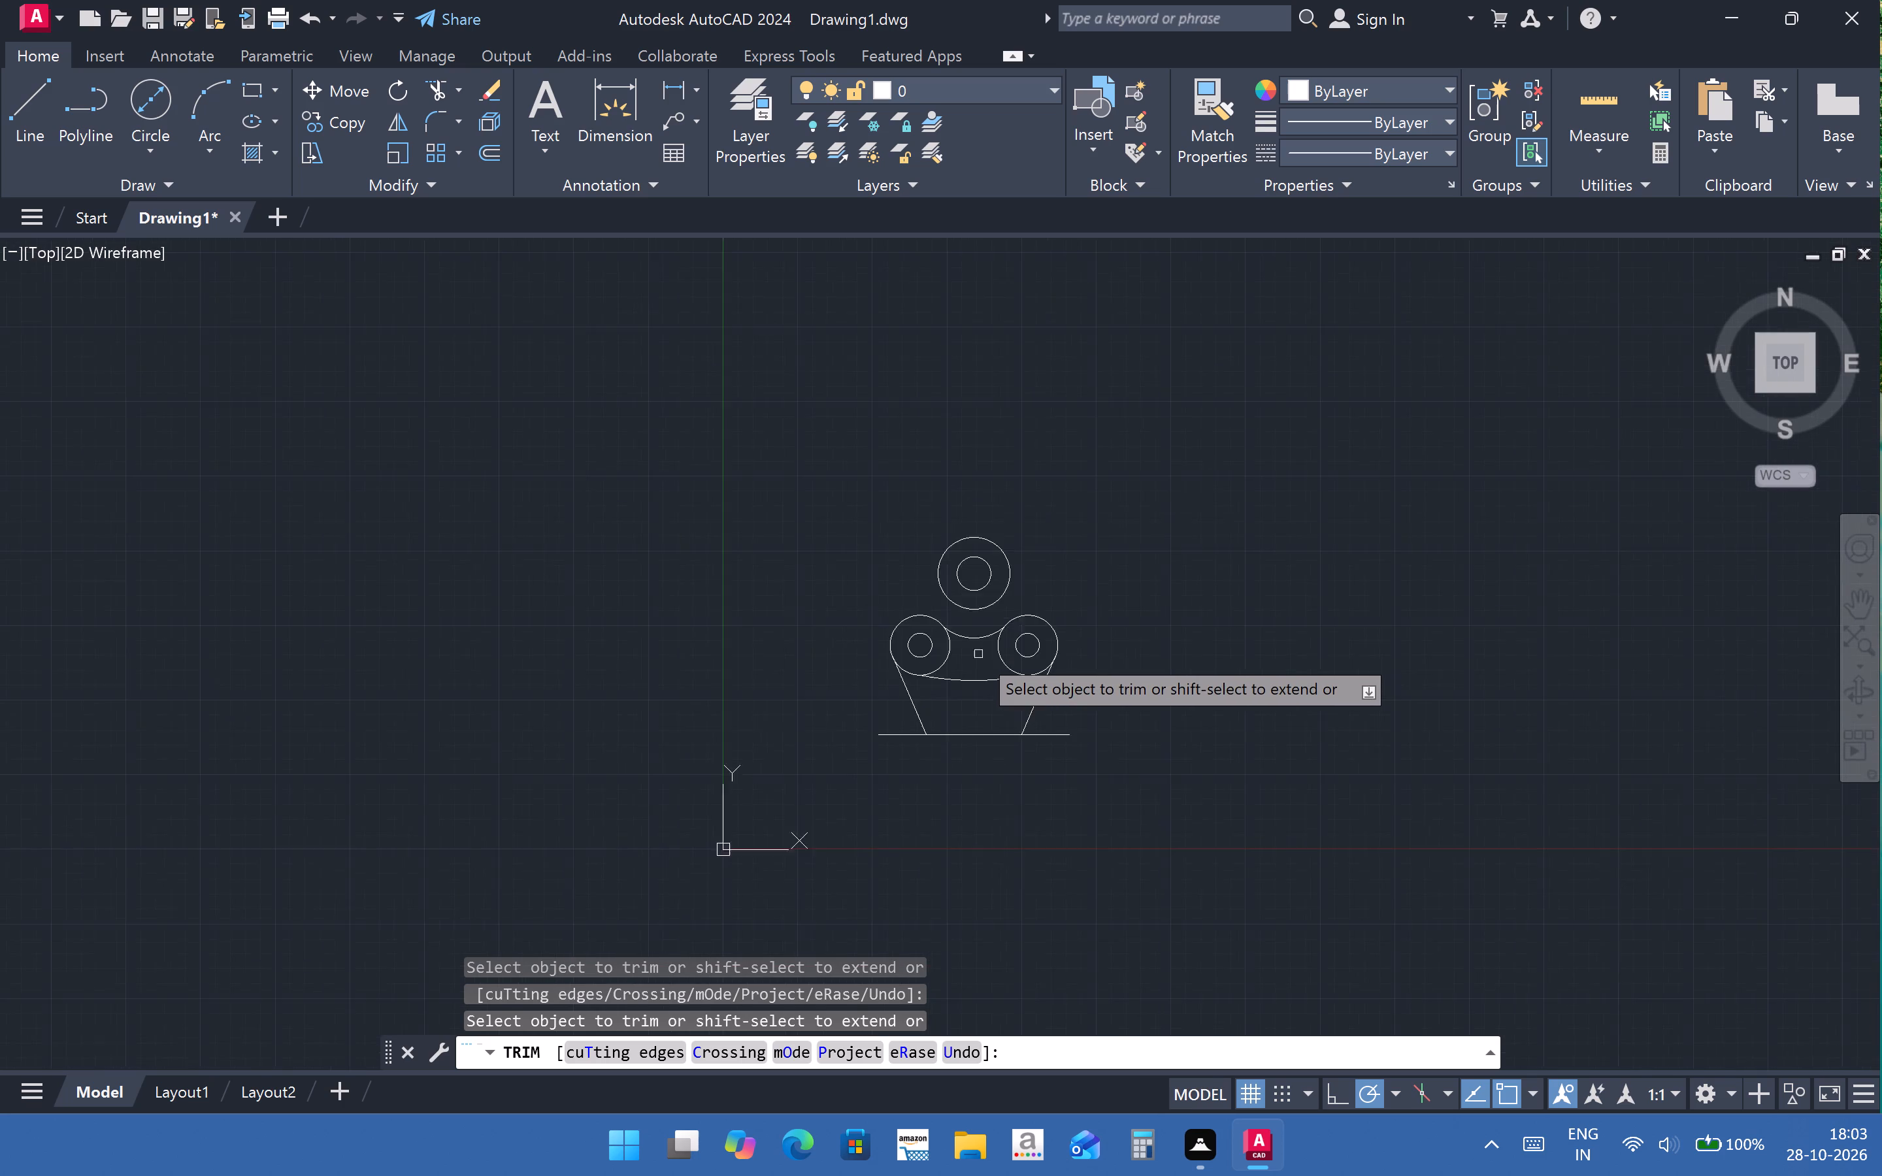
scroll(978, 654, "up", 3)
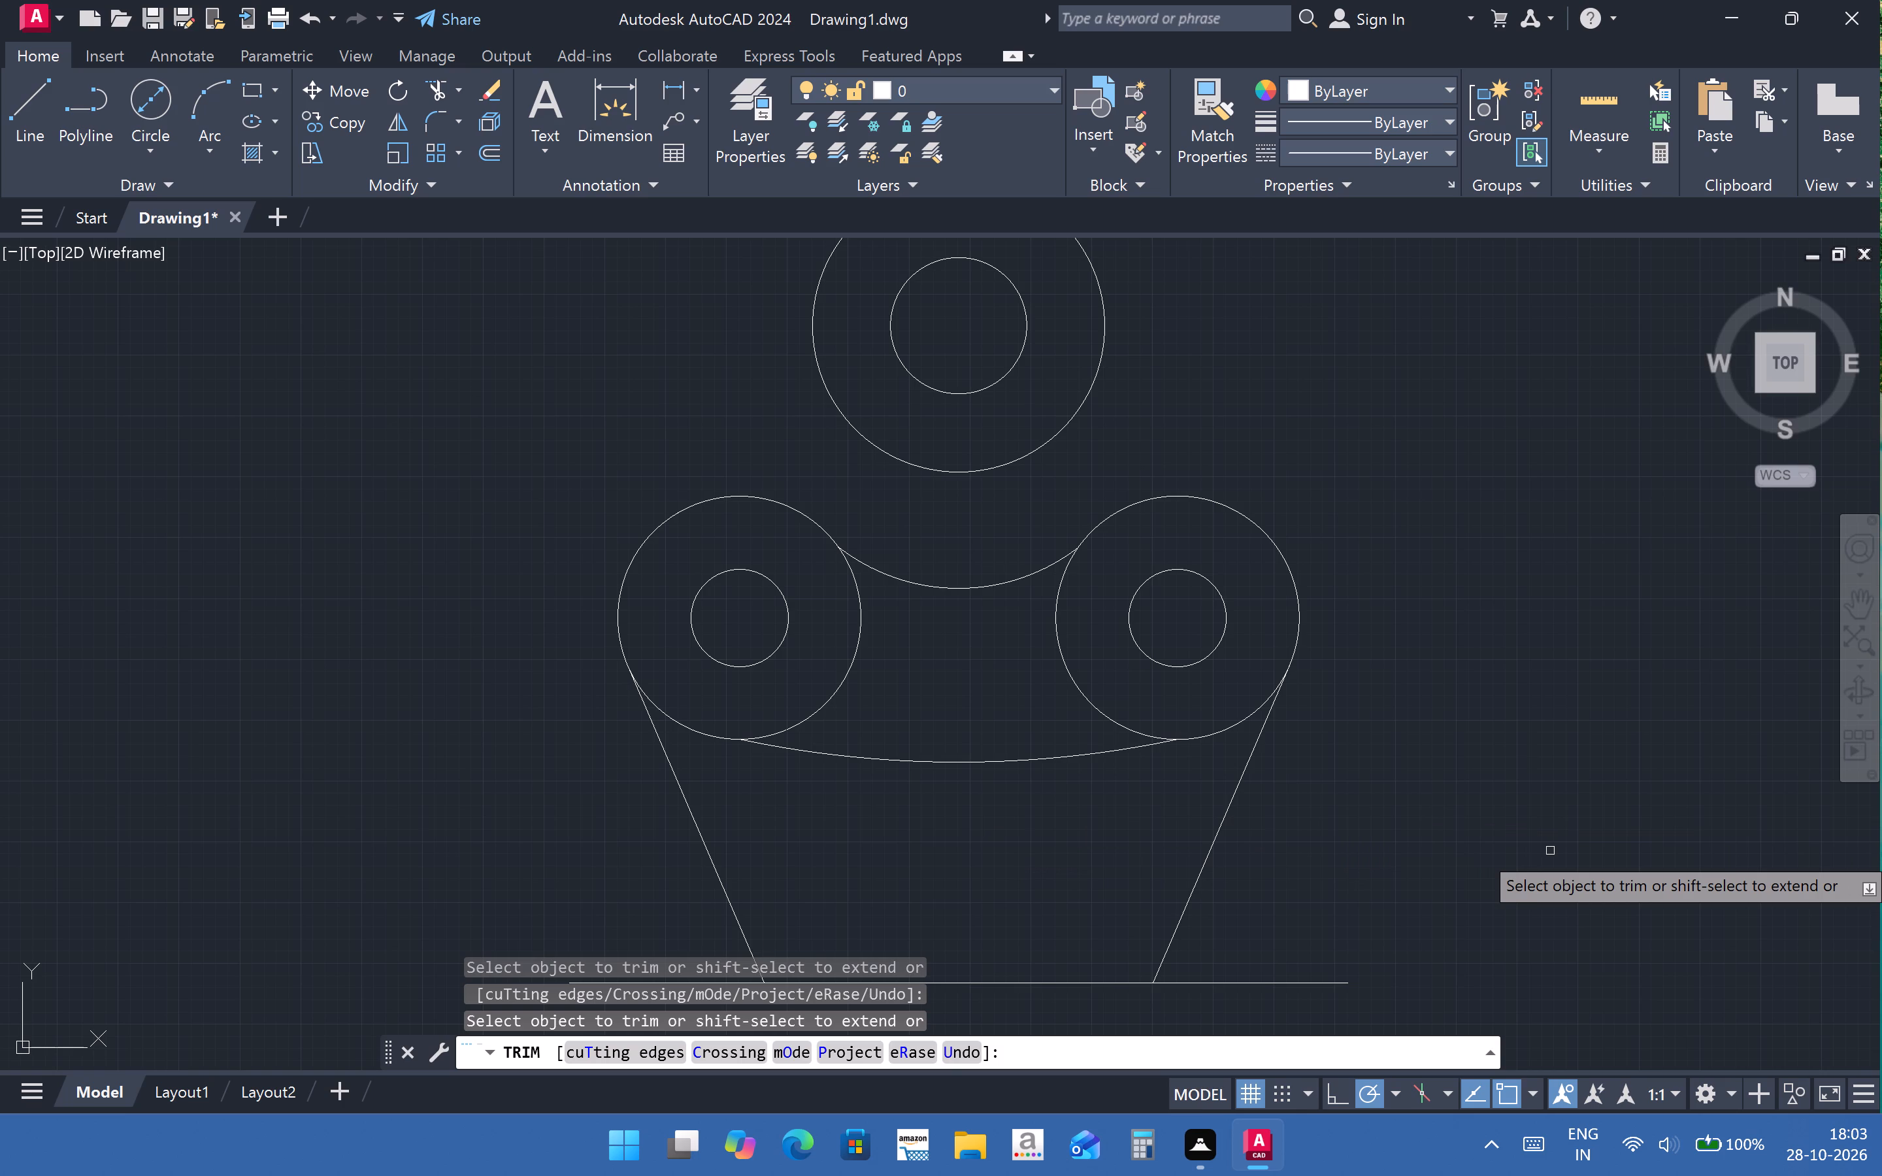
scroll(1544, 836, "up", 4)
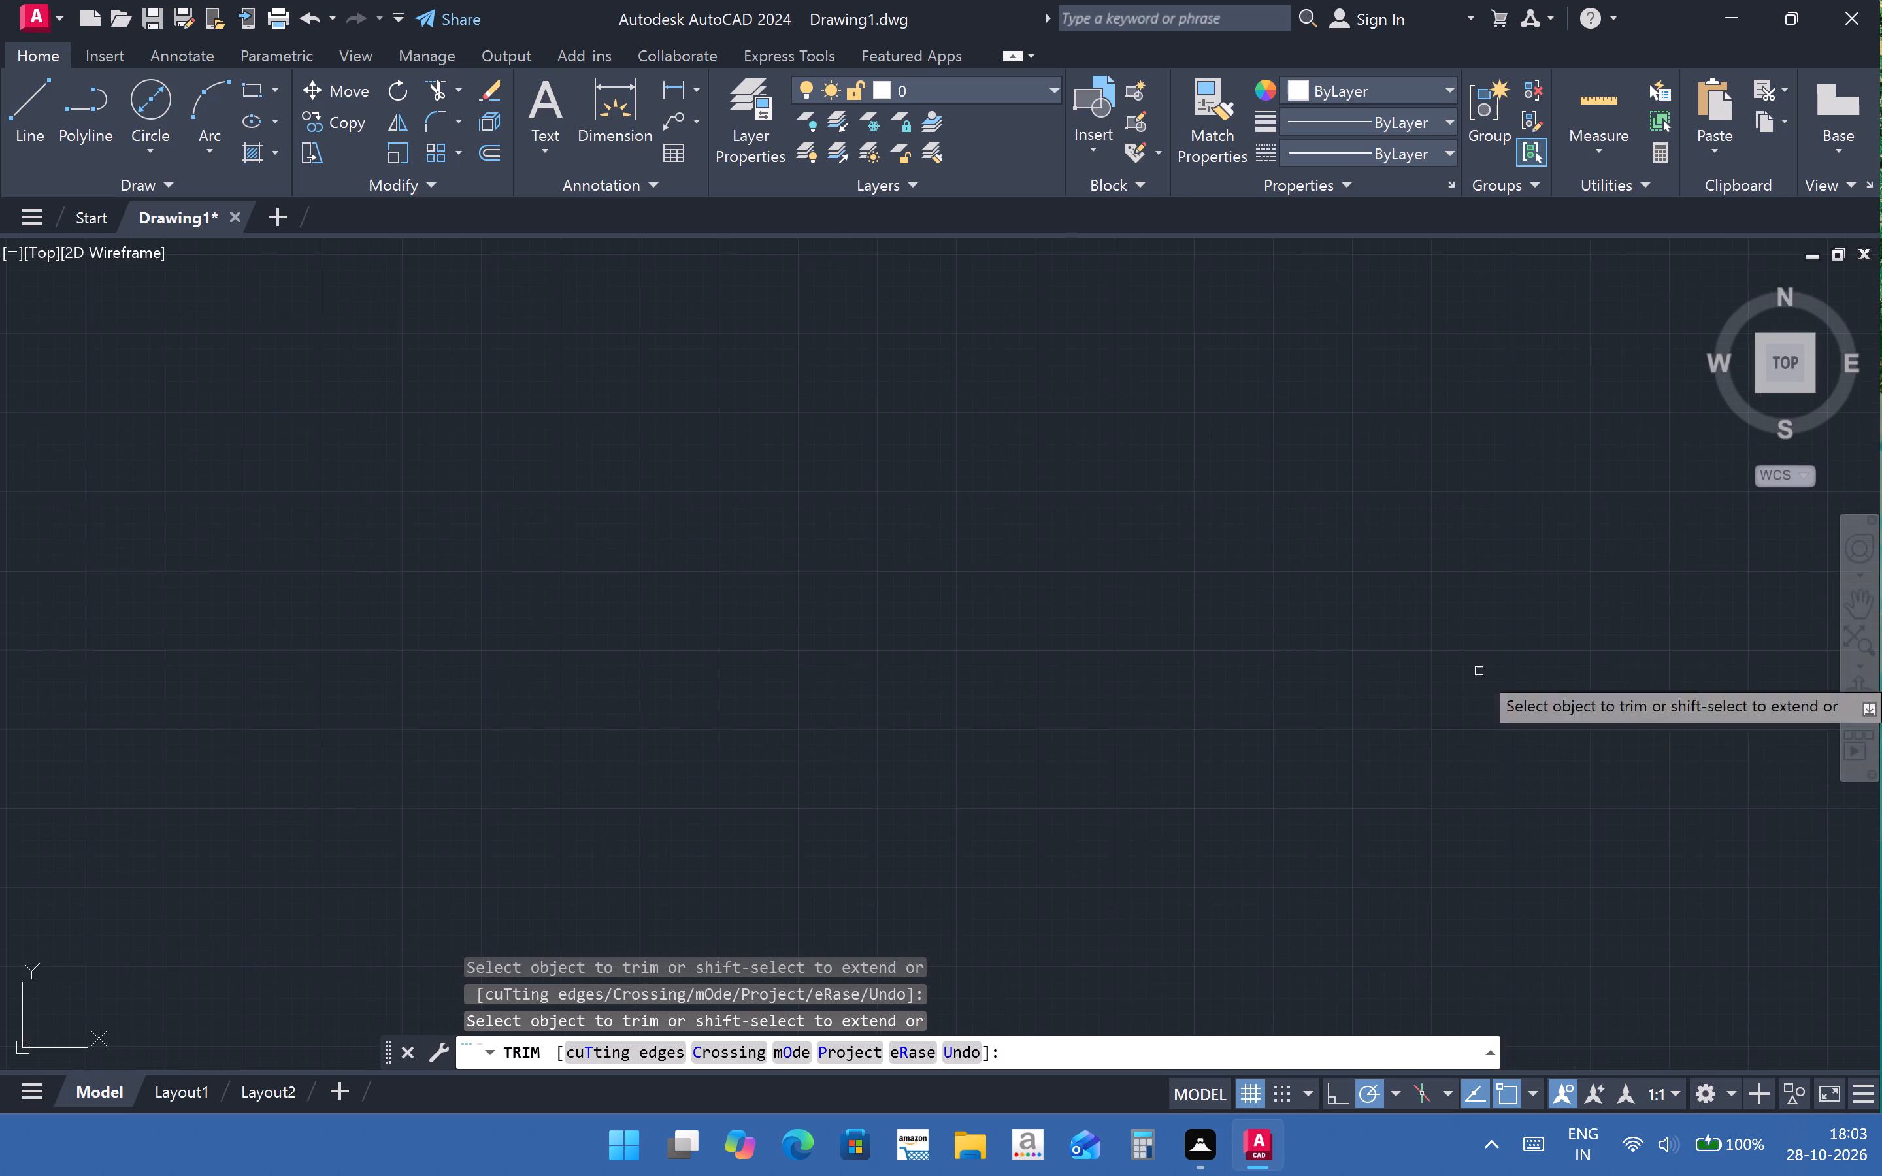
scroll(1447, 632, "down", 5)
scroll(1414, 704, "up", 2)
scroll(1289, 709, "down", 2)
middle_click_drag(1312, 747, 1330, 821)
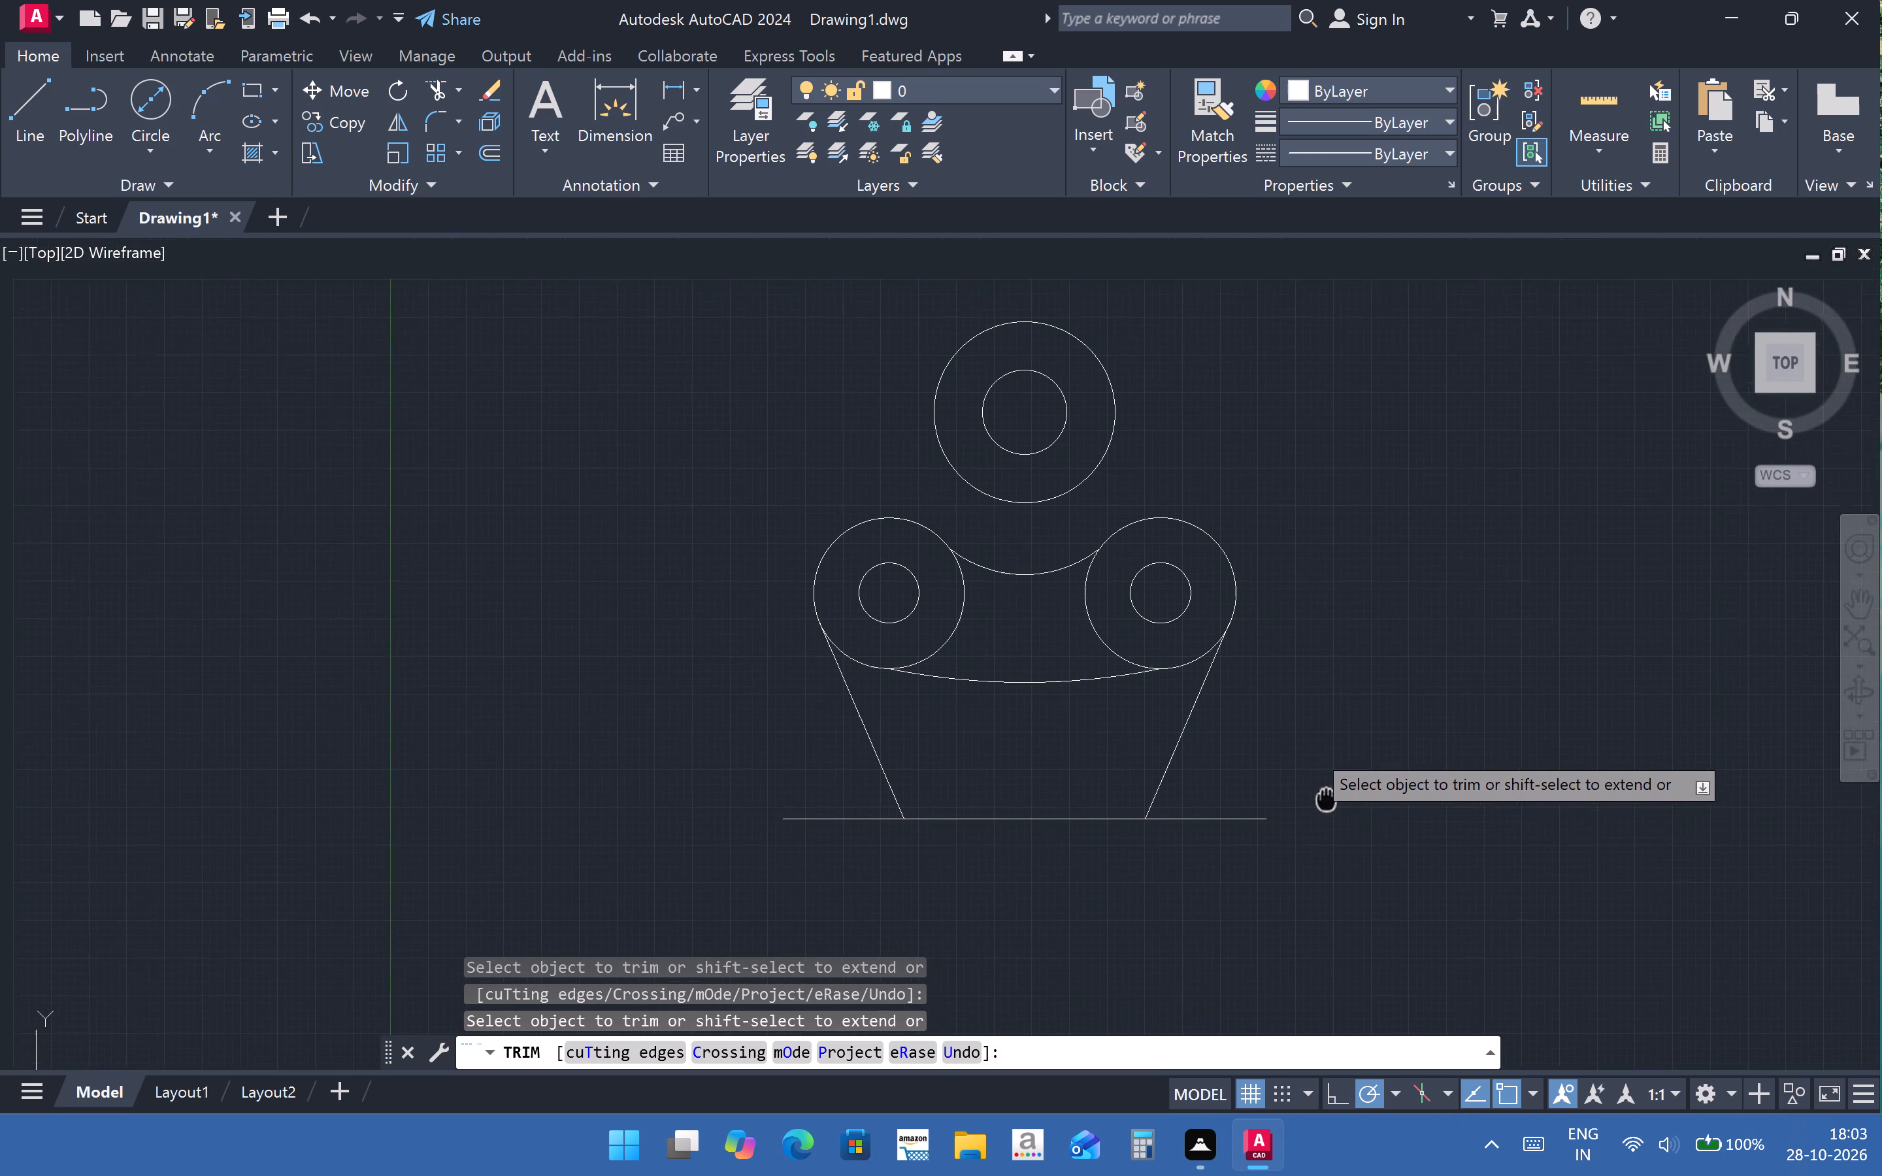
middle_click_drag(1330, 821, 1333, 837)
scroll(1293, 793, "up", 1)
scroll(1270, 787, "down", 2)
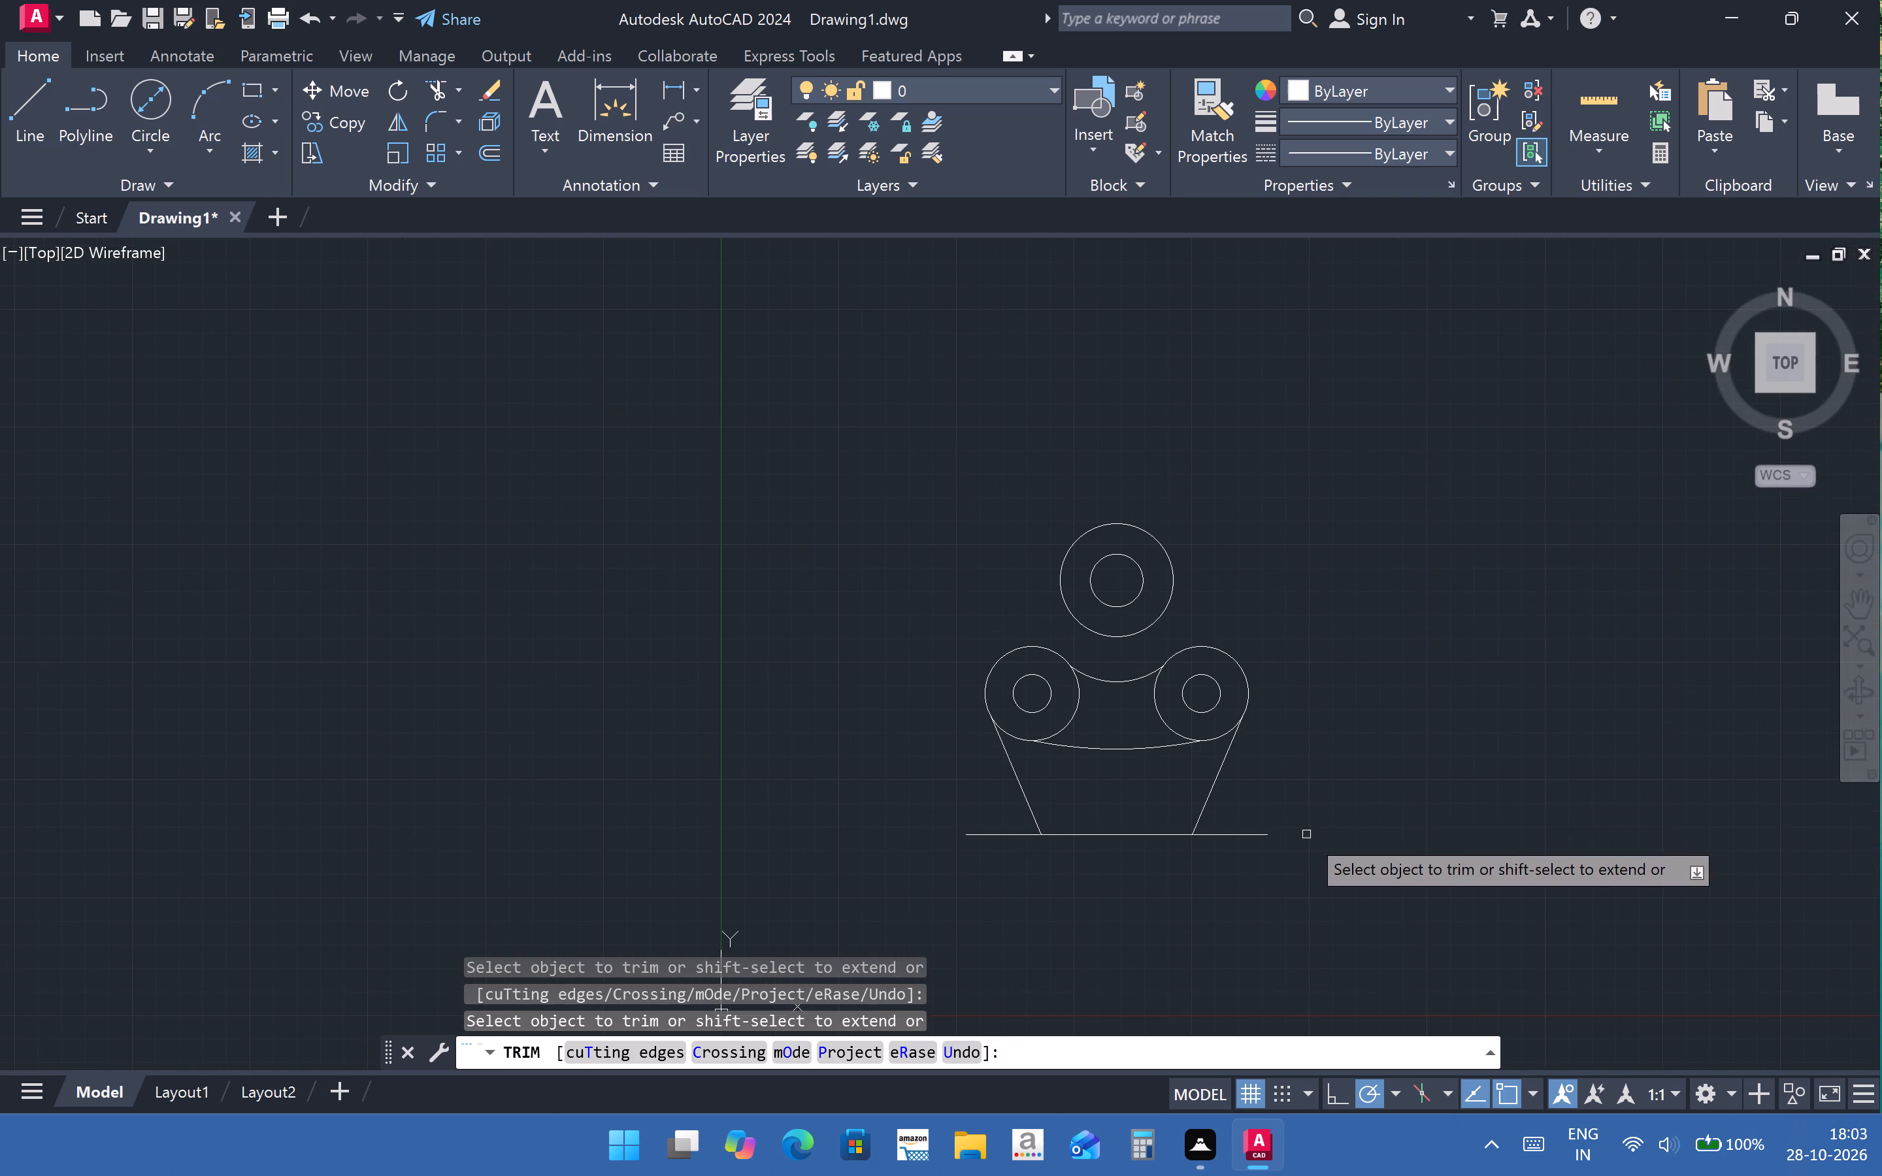
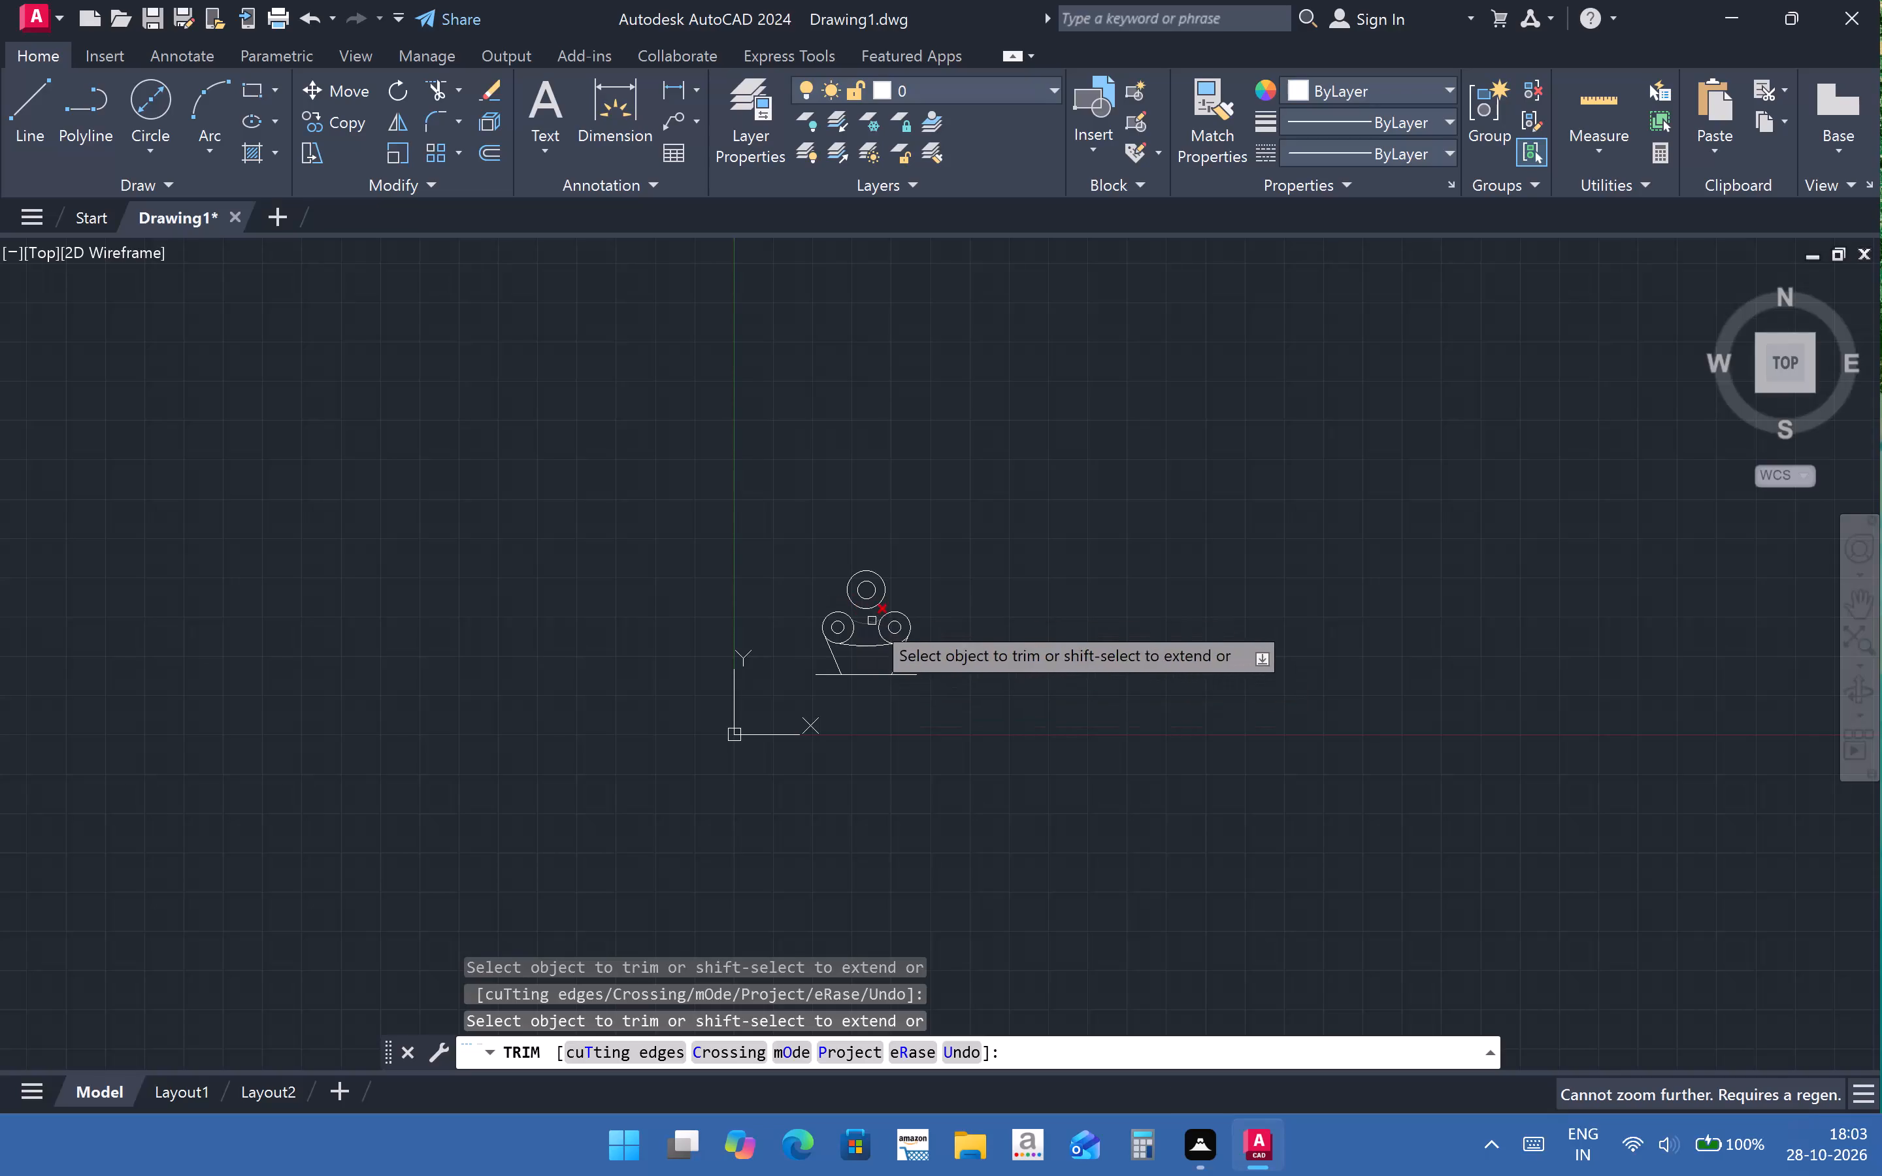
Examine the trimmed bracket up close, from the top circles through the connecting arcs and tangent lines to the base line.
scroll(1012, 729, "up", 2)
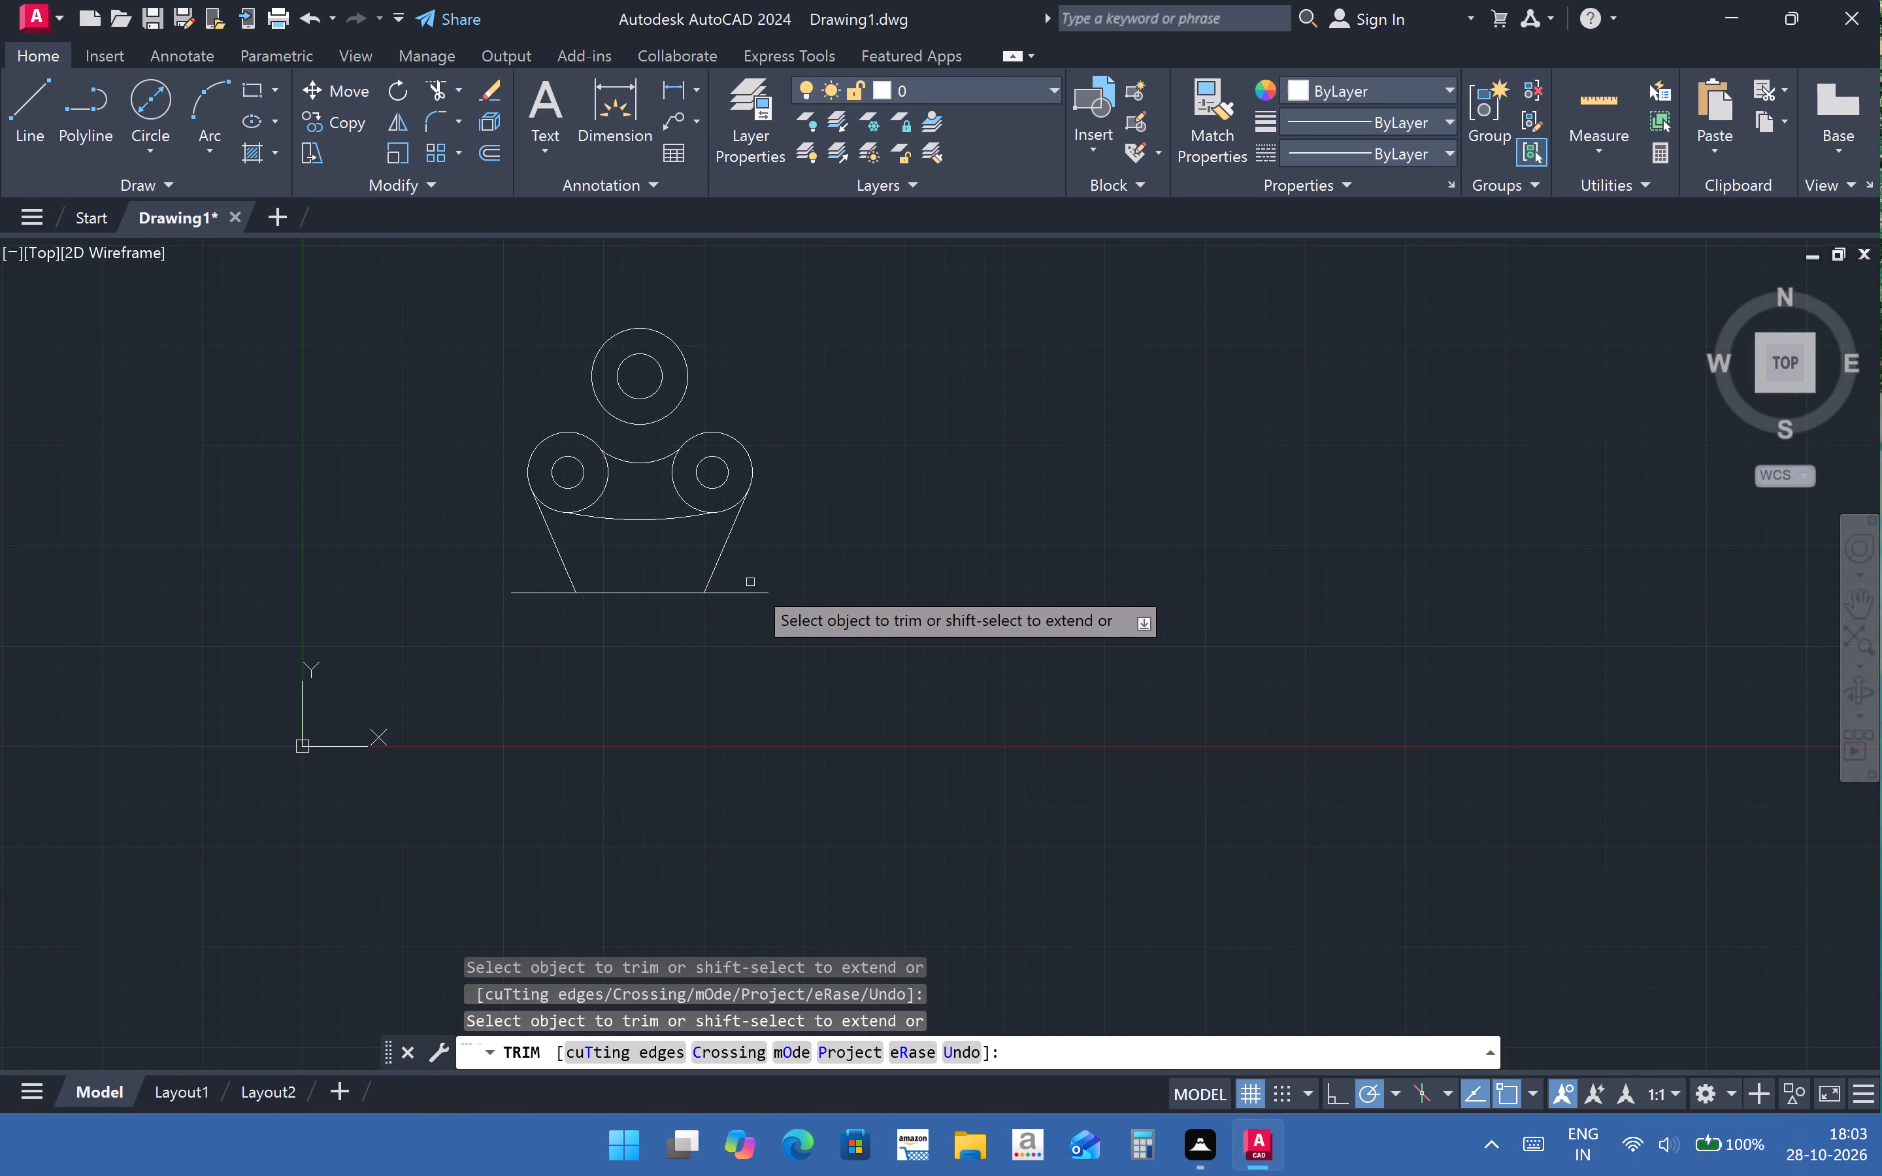
middle_click_drag(784, 625, 870, 834)
scroll(840, 774, "up", 1)
middle_click_drag(847, 776, 972, 828)
scroll(968, 826, "up", 1)
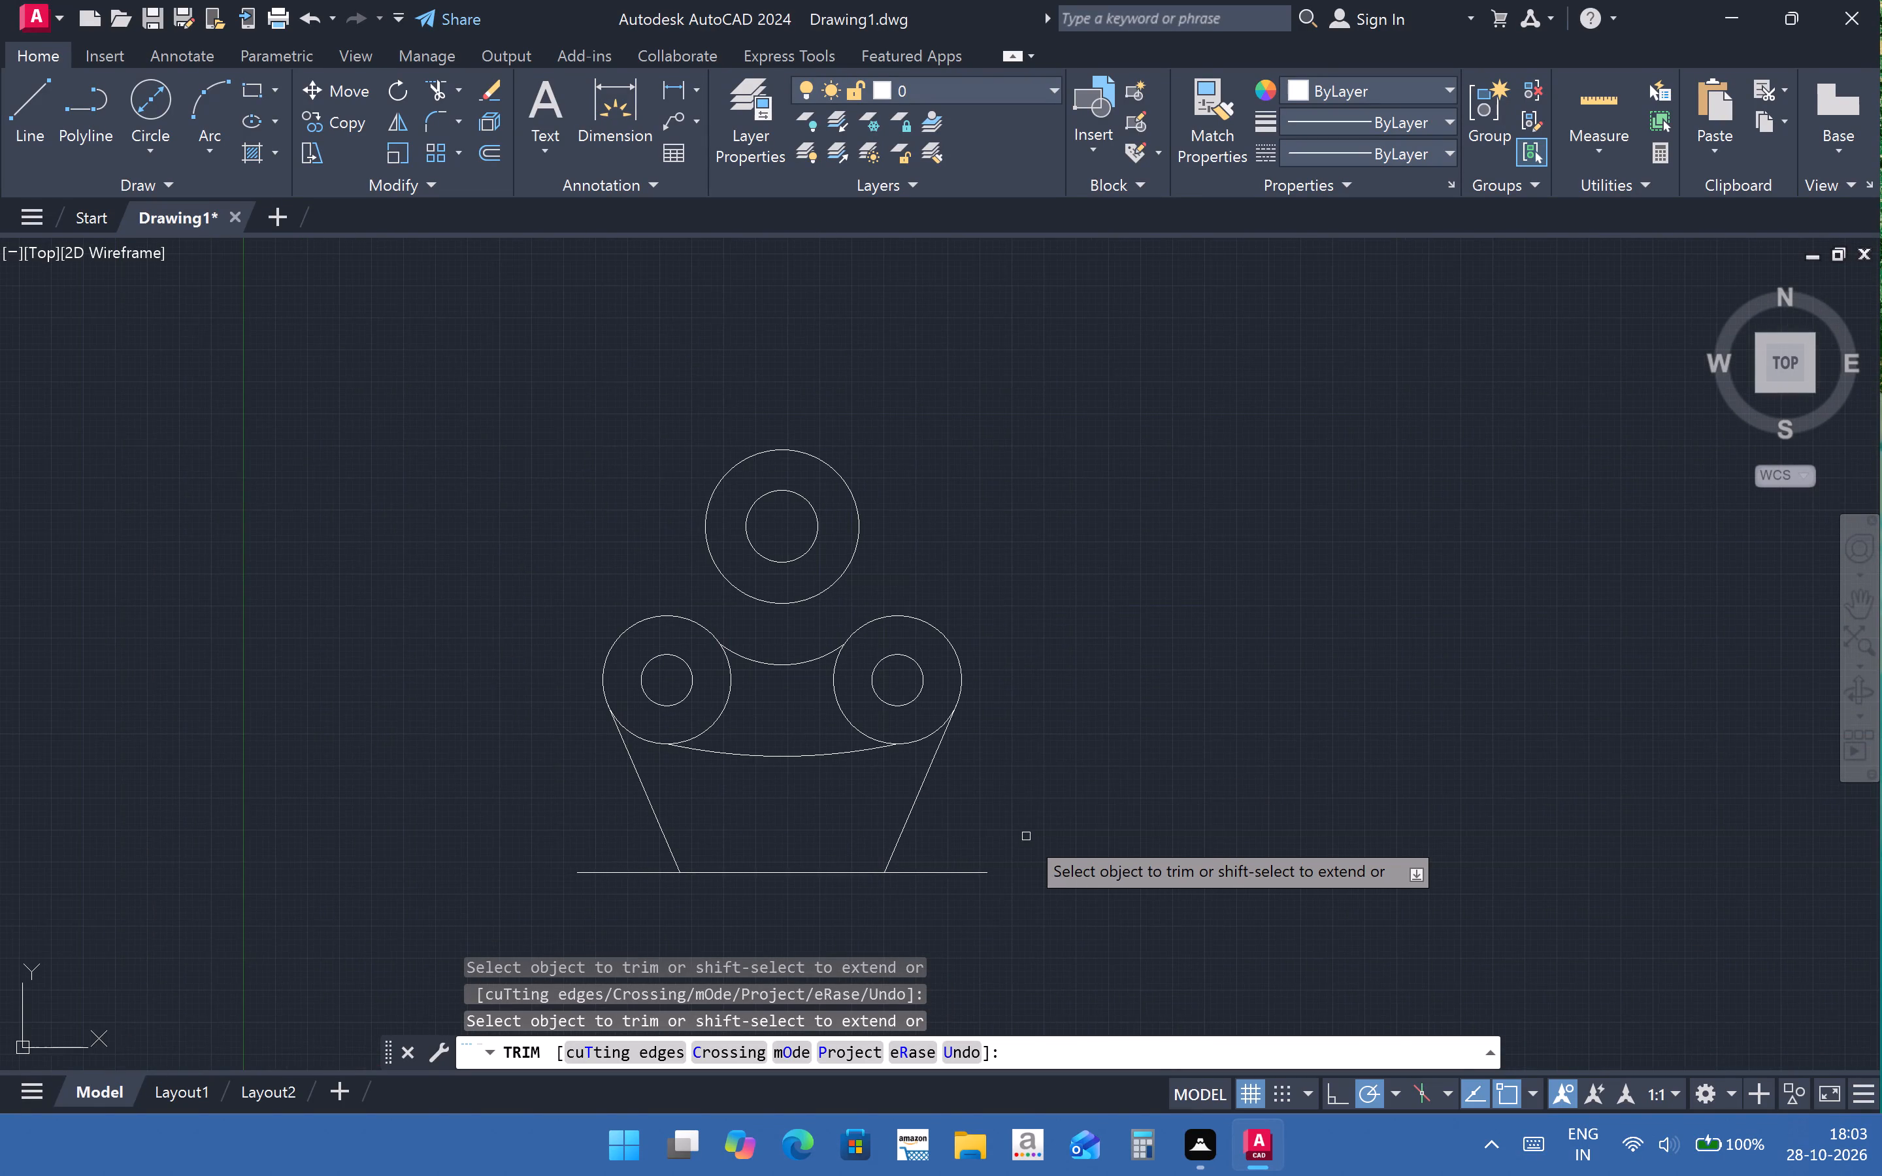
scroll(1027, 836, "up", 1)
middle_click_drag(1029, 819, 1325, 899)
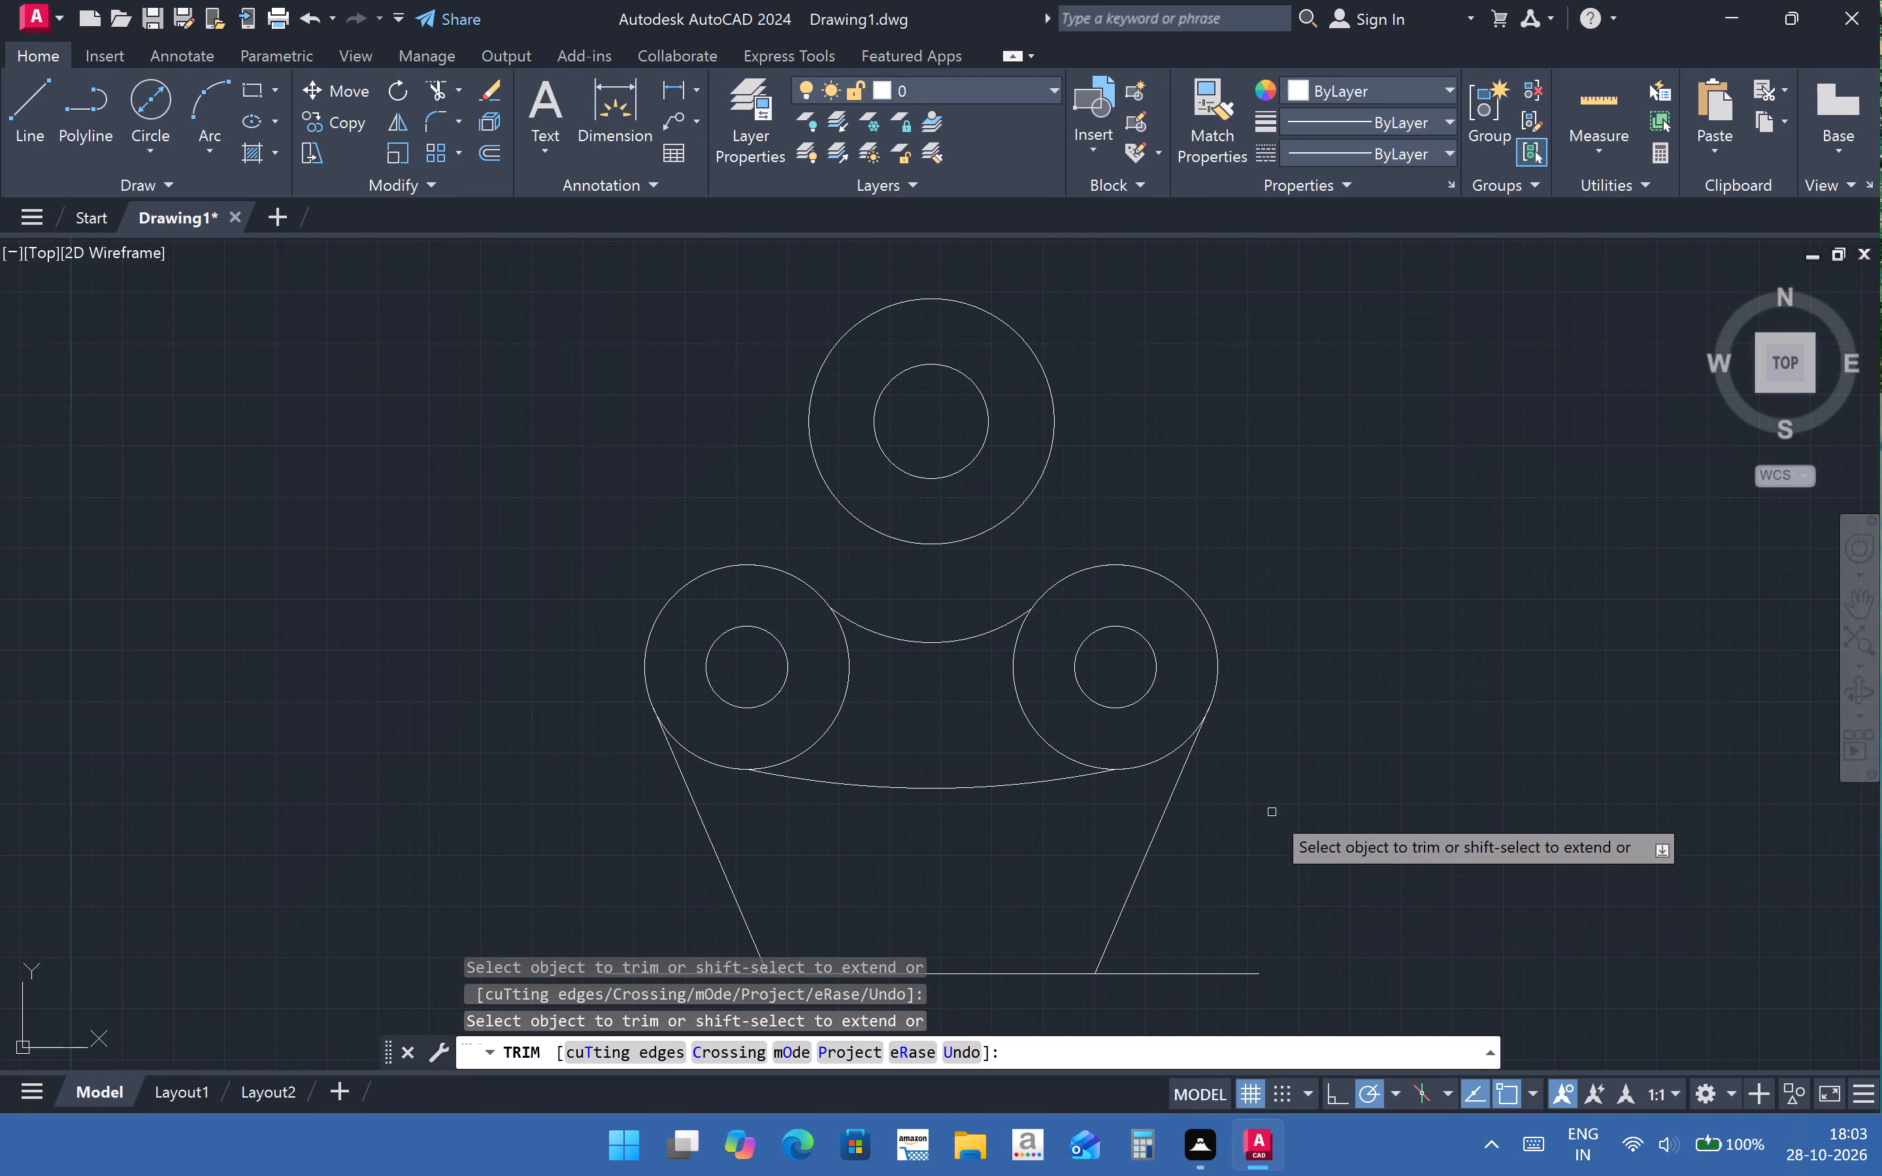
scroll(1269, 792, "down", 2)
scroll(1274, 792, "up", 1)
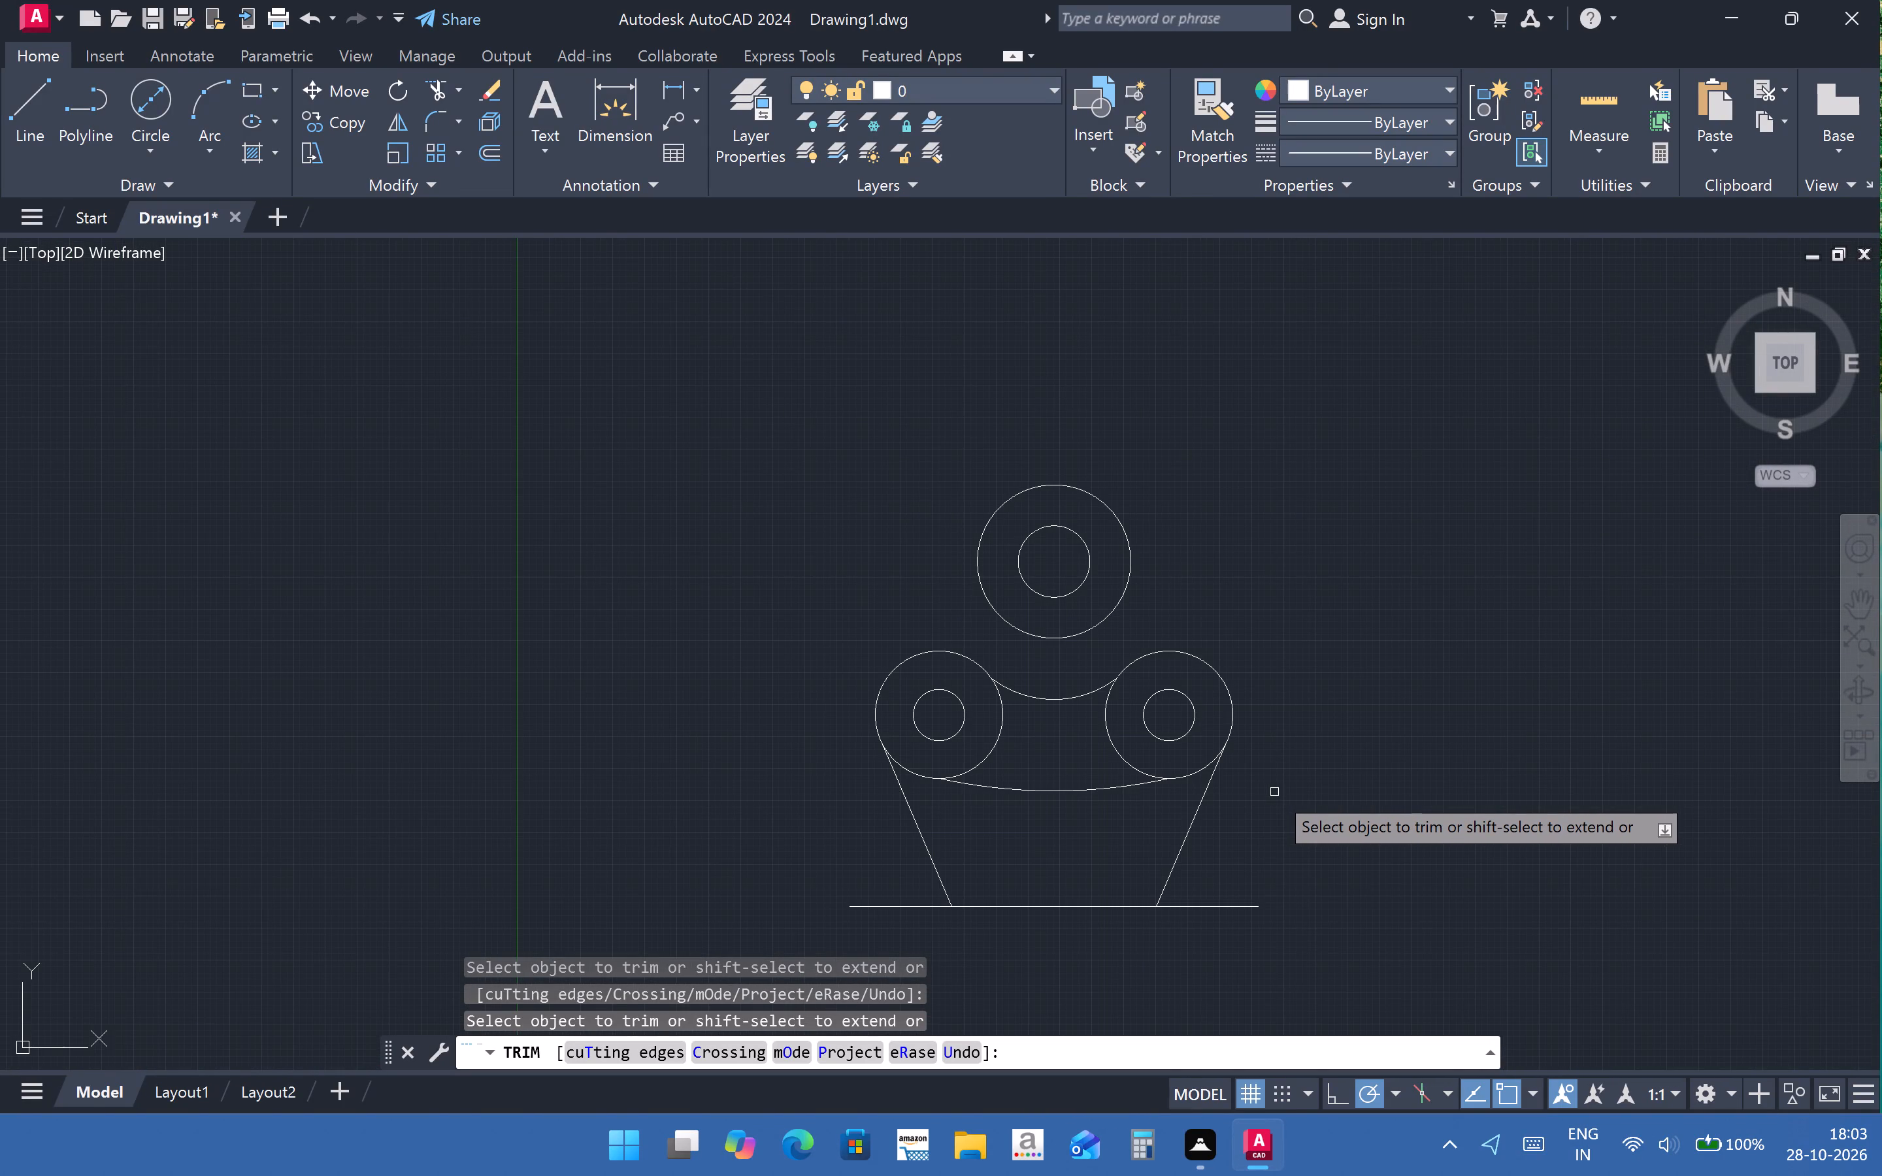
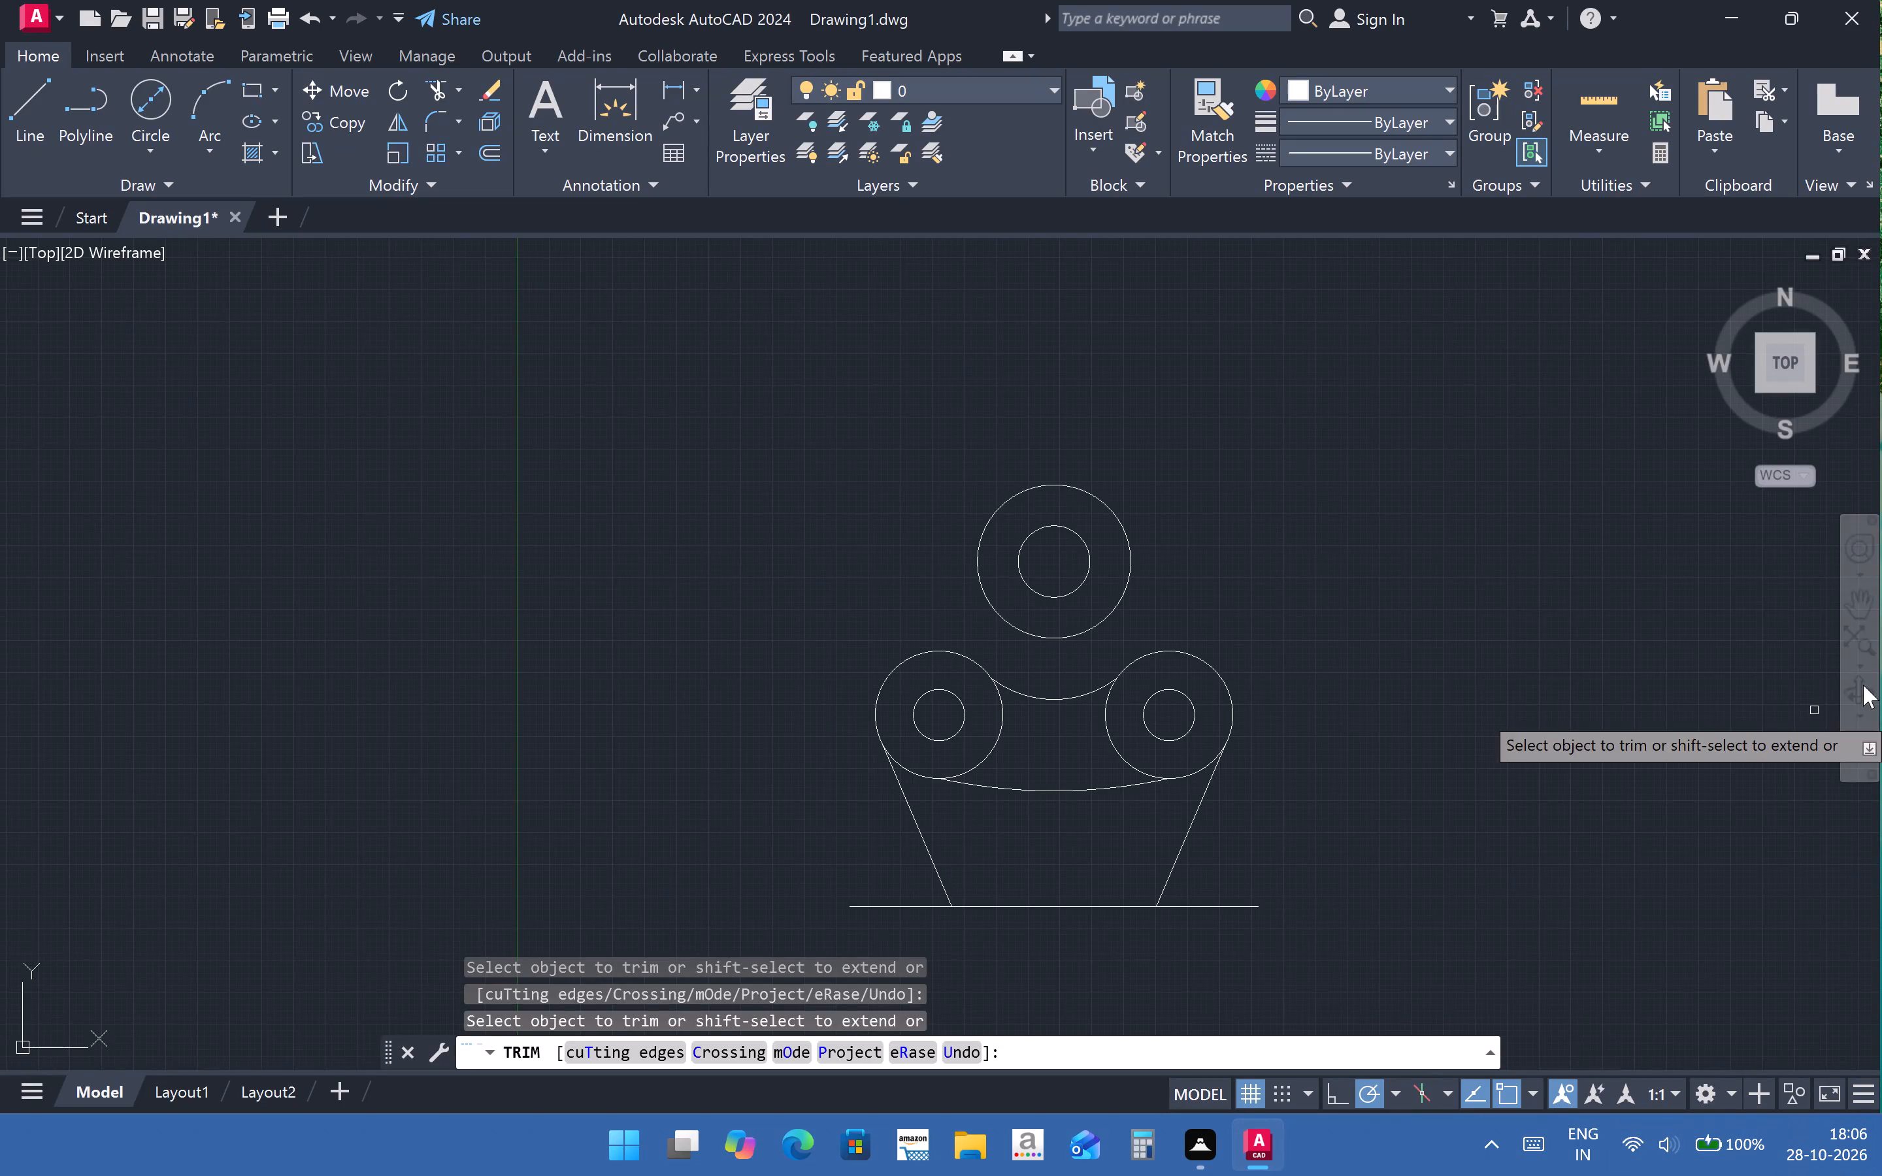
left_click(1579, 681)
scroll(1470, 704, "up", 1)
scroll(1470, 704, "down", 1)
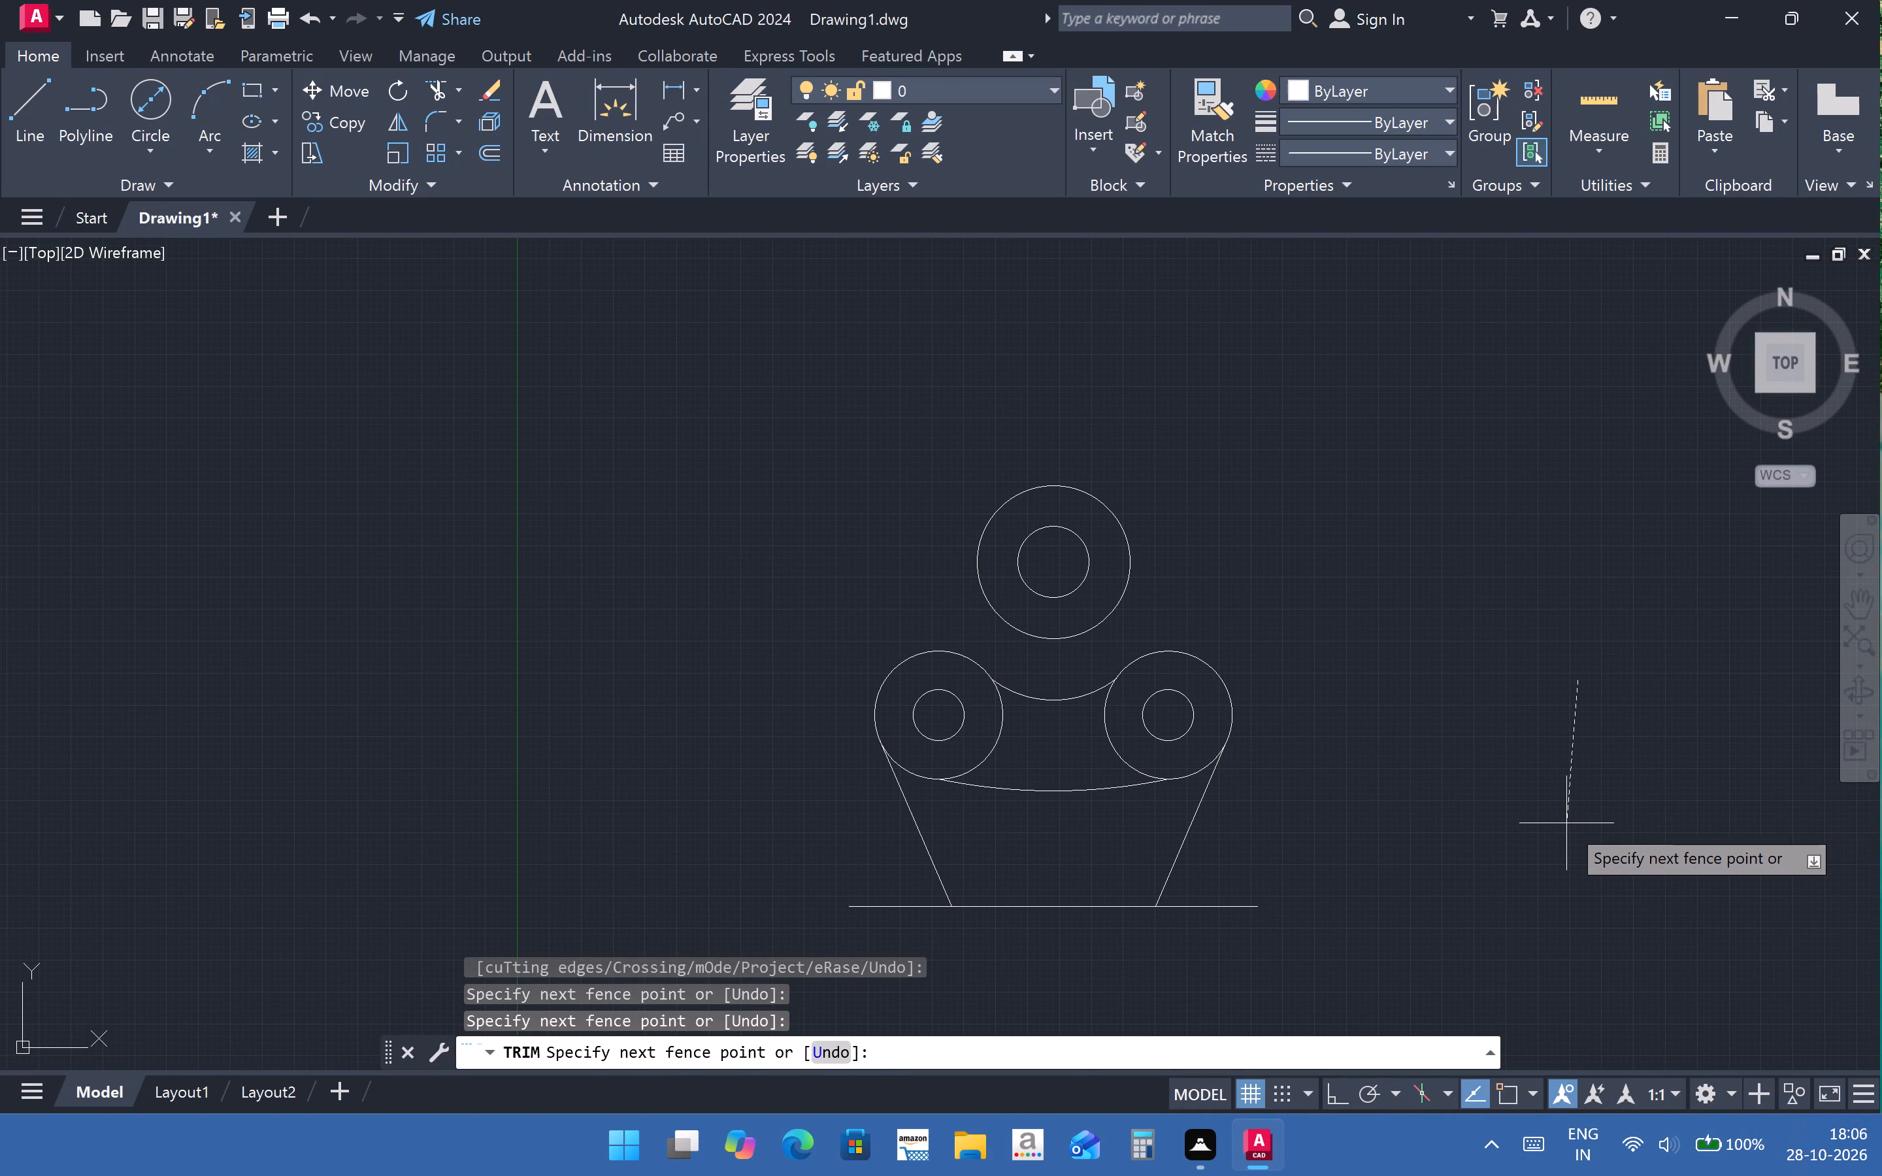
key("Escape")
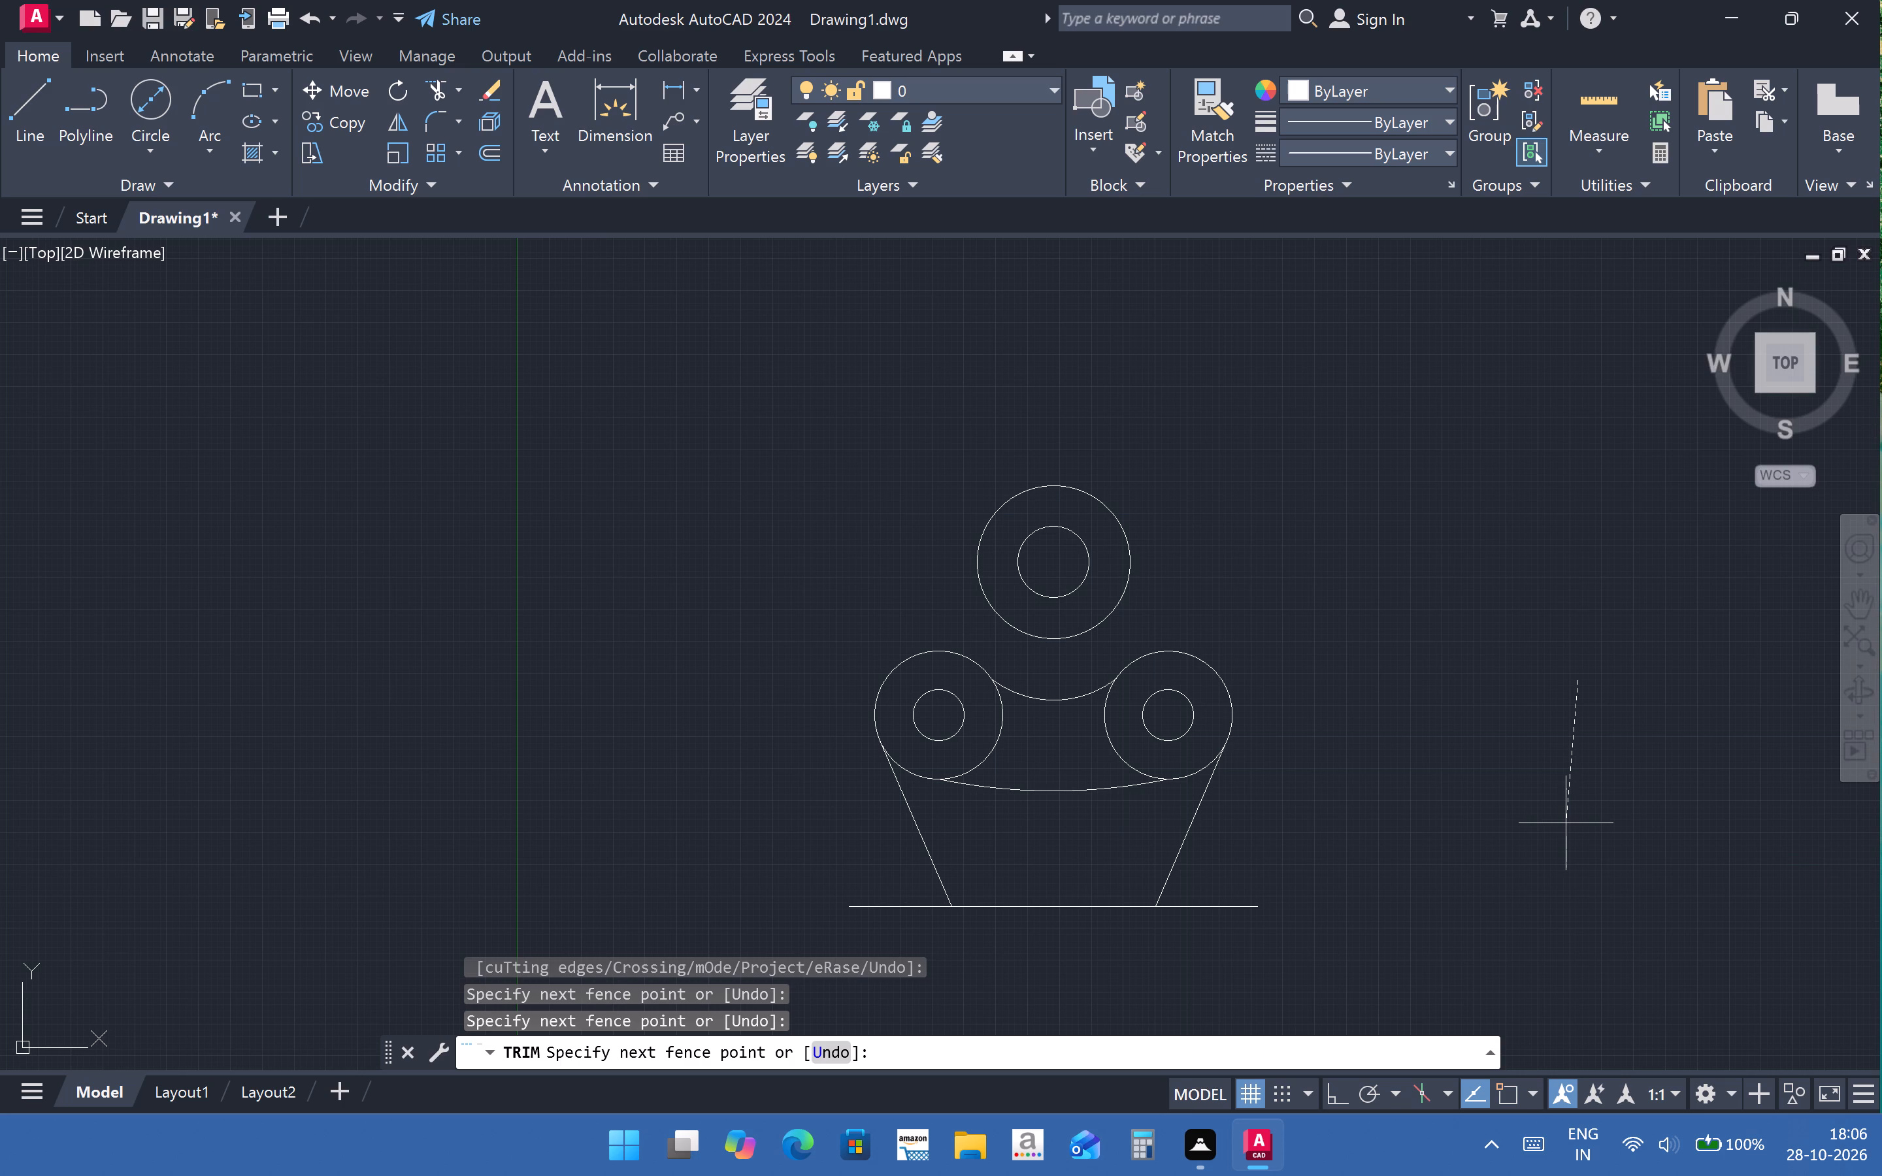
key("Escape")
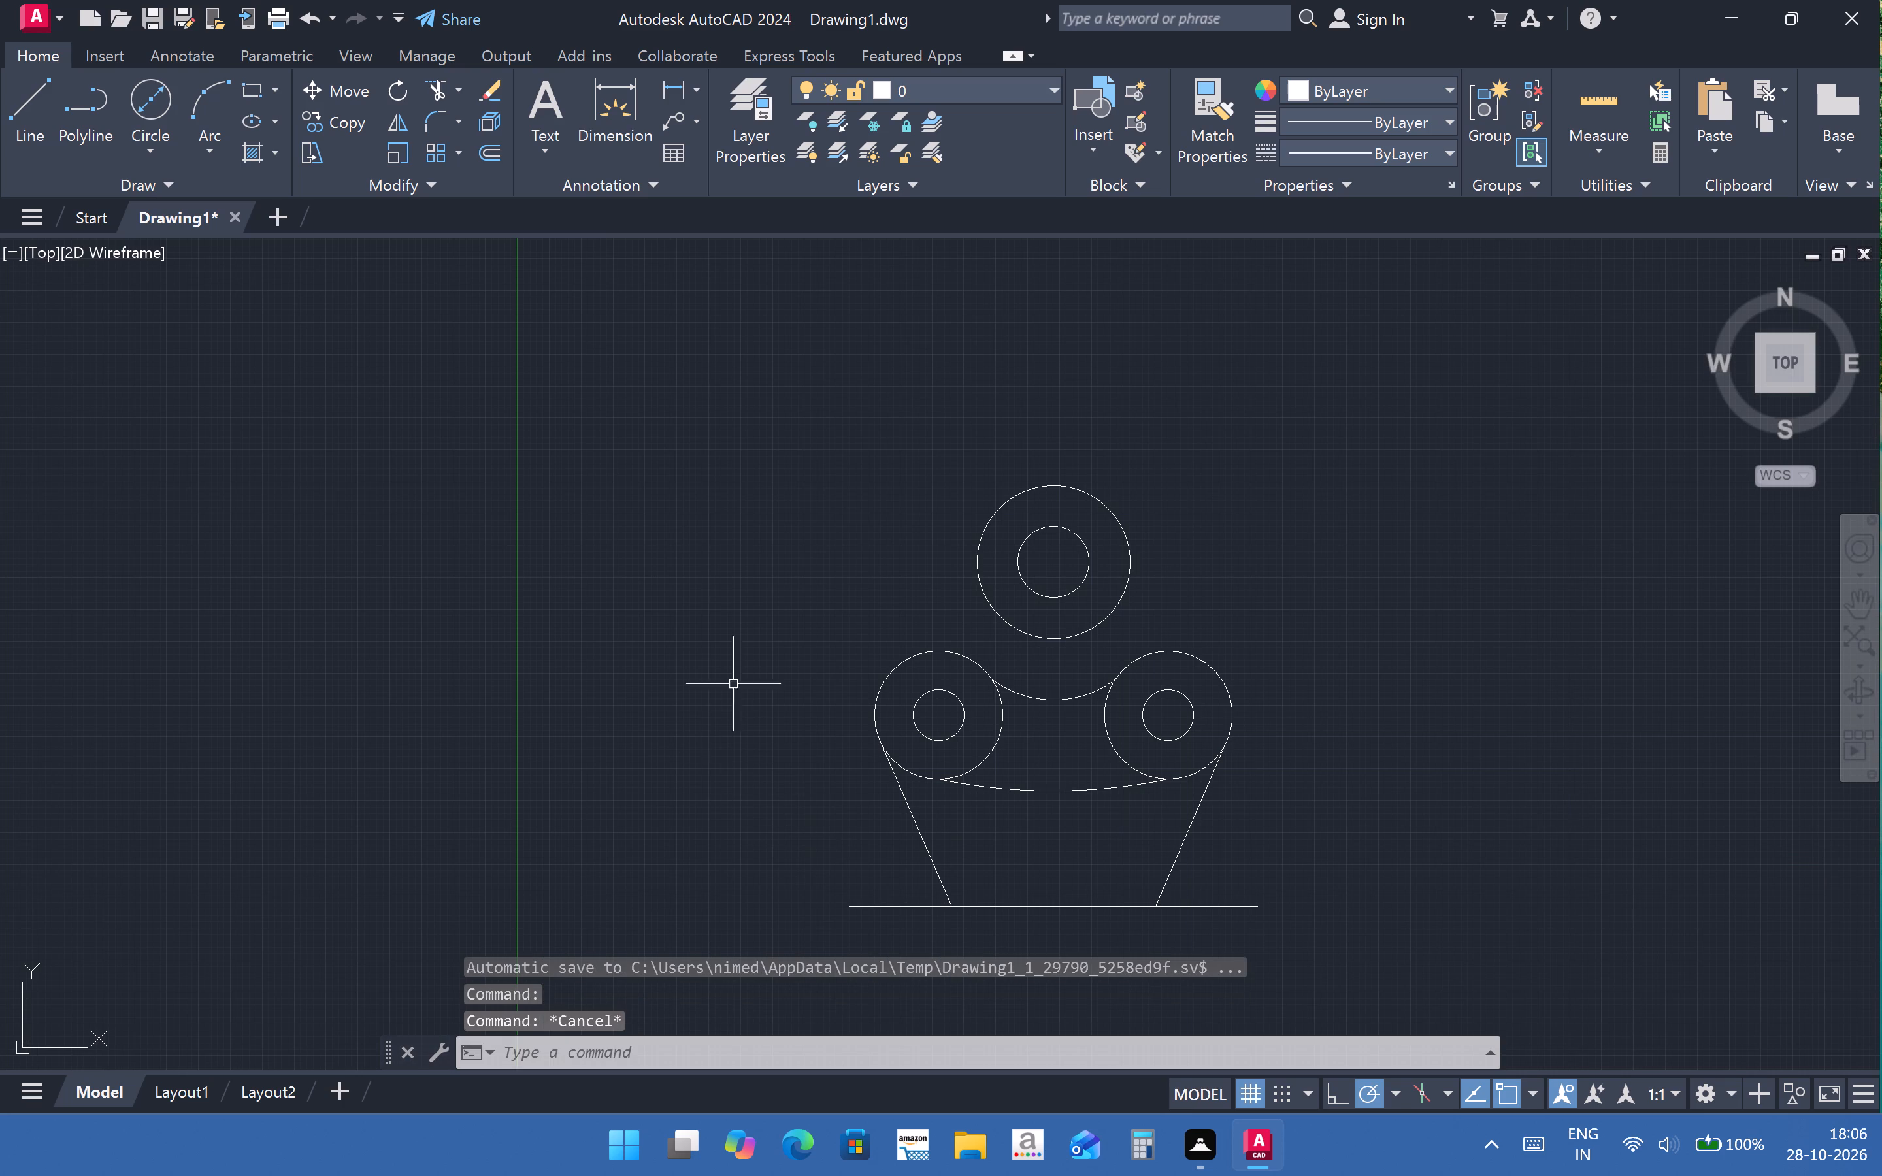
Erase the shallow lower arc connecting the bottoms of the two 50 mm circles.
scroll(1174, 757, "up", 1)
scroll(1132, 793, "up", 1)
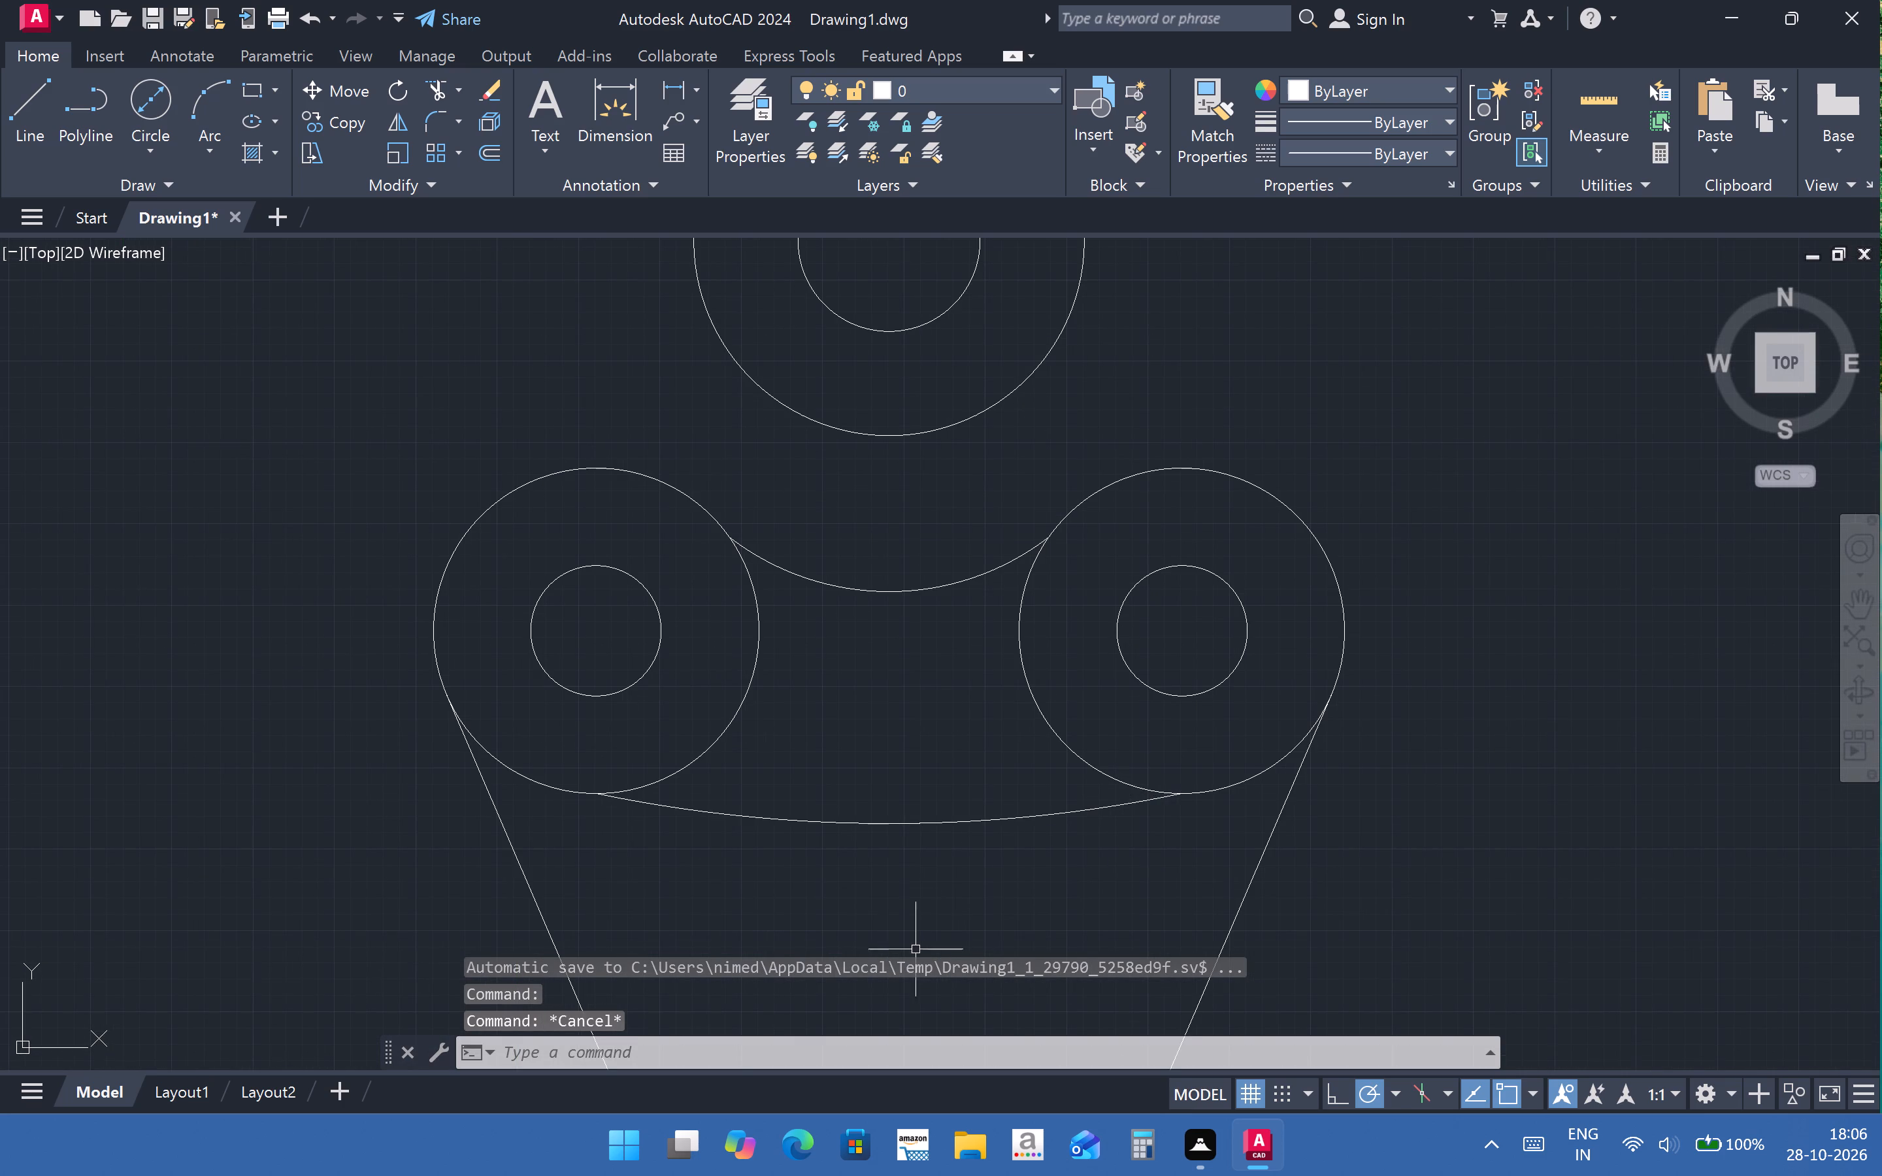
middle_click_drag(891, 841, 893, 768)
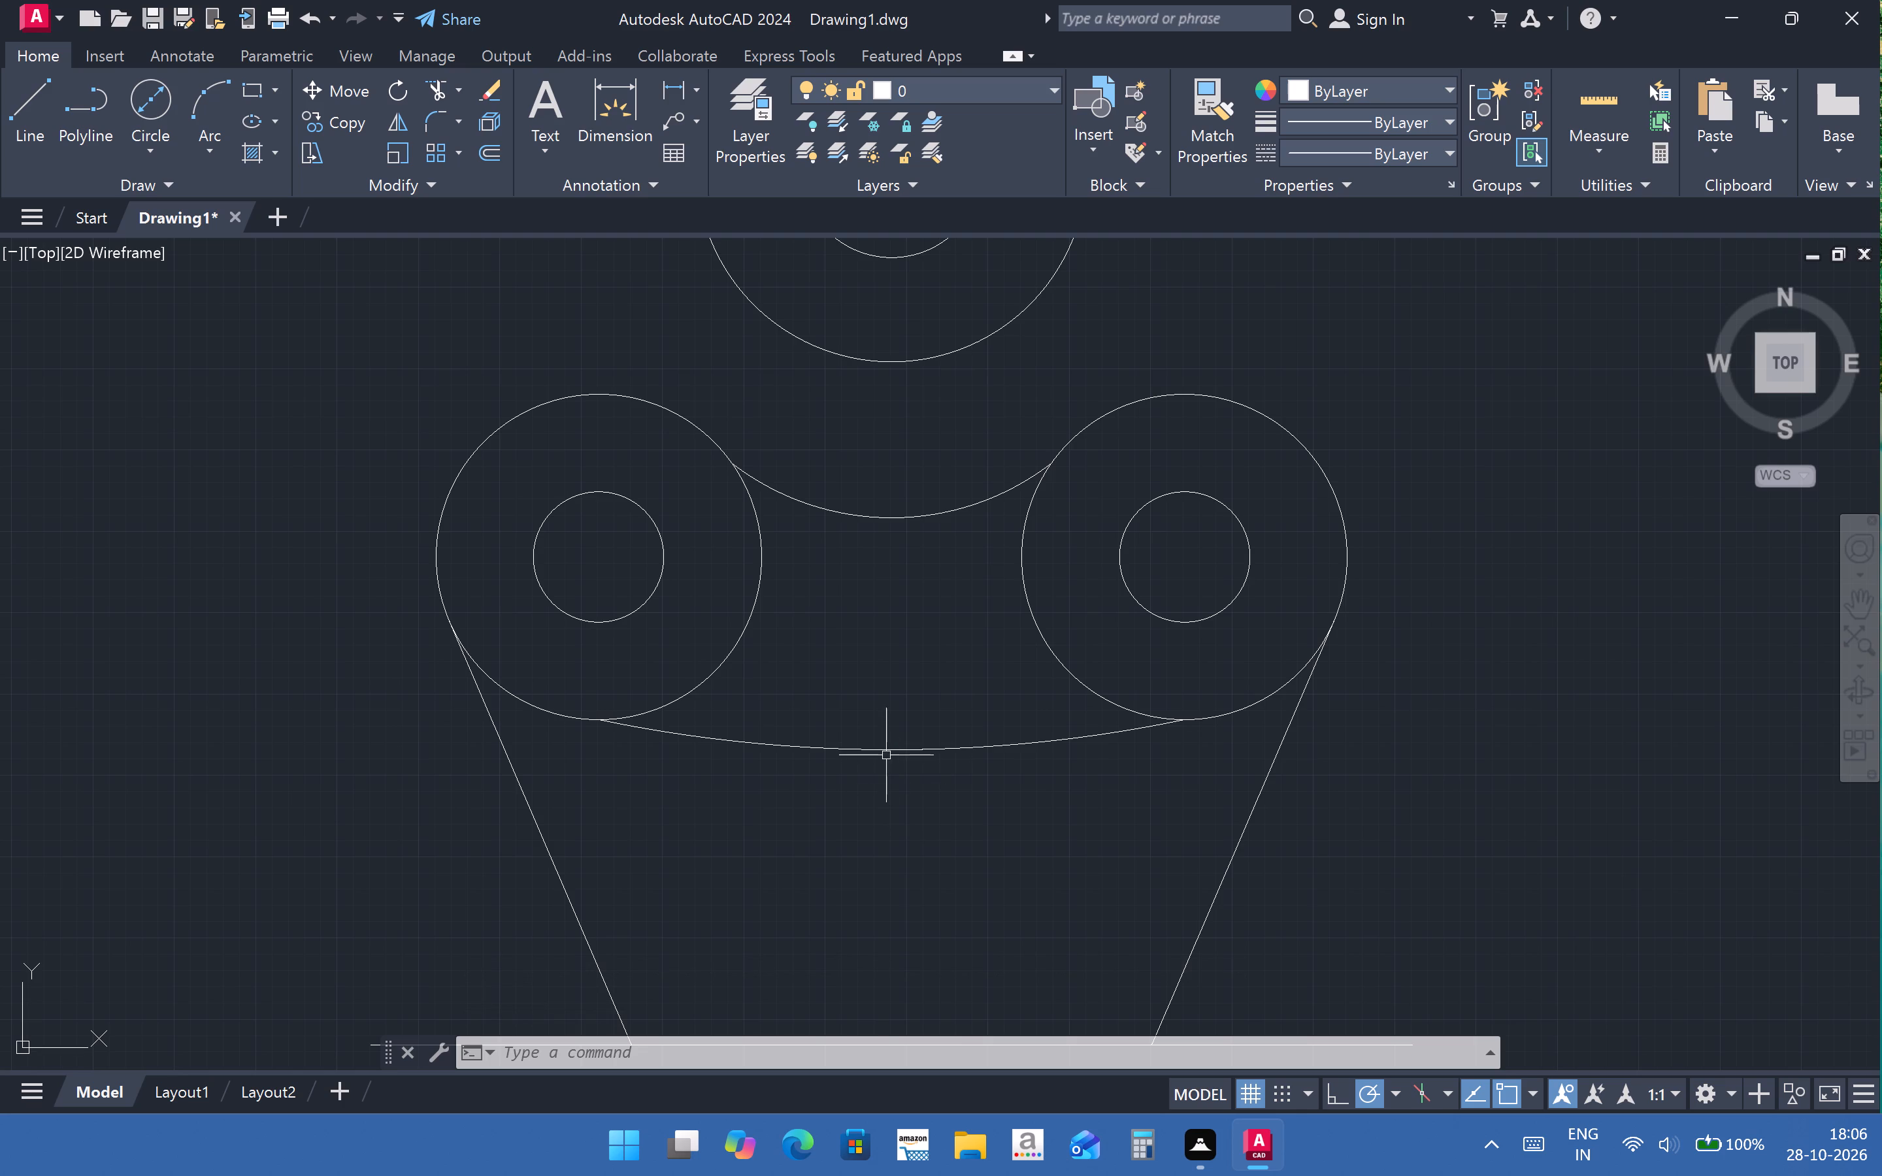
left_click(885, 755)
left_click(886, 743)
left_click(909, 752)
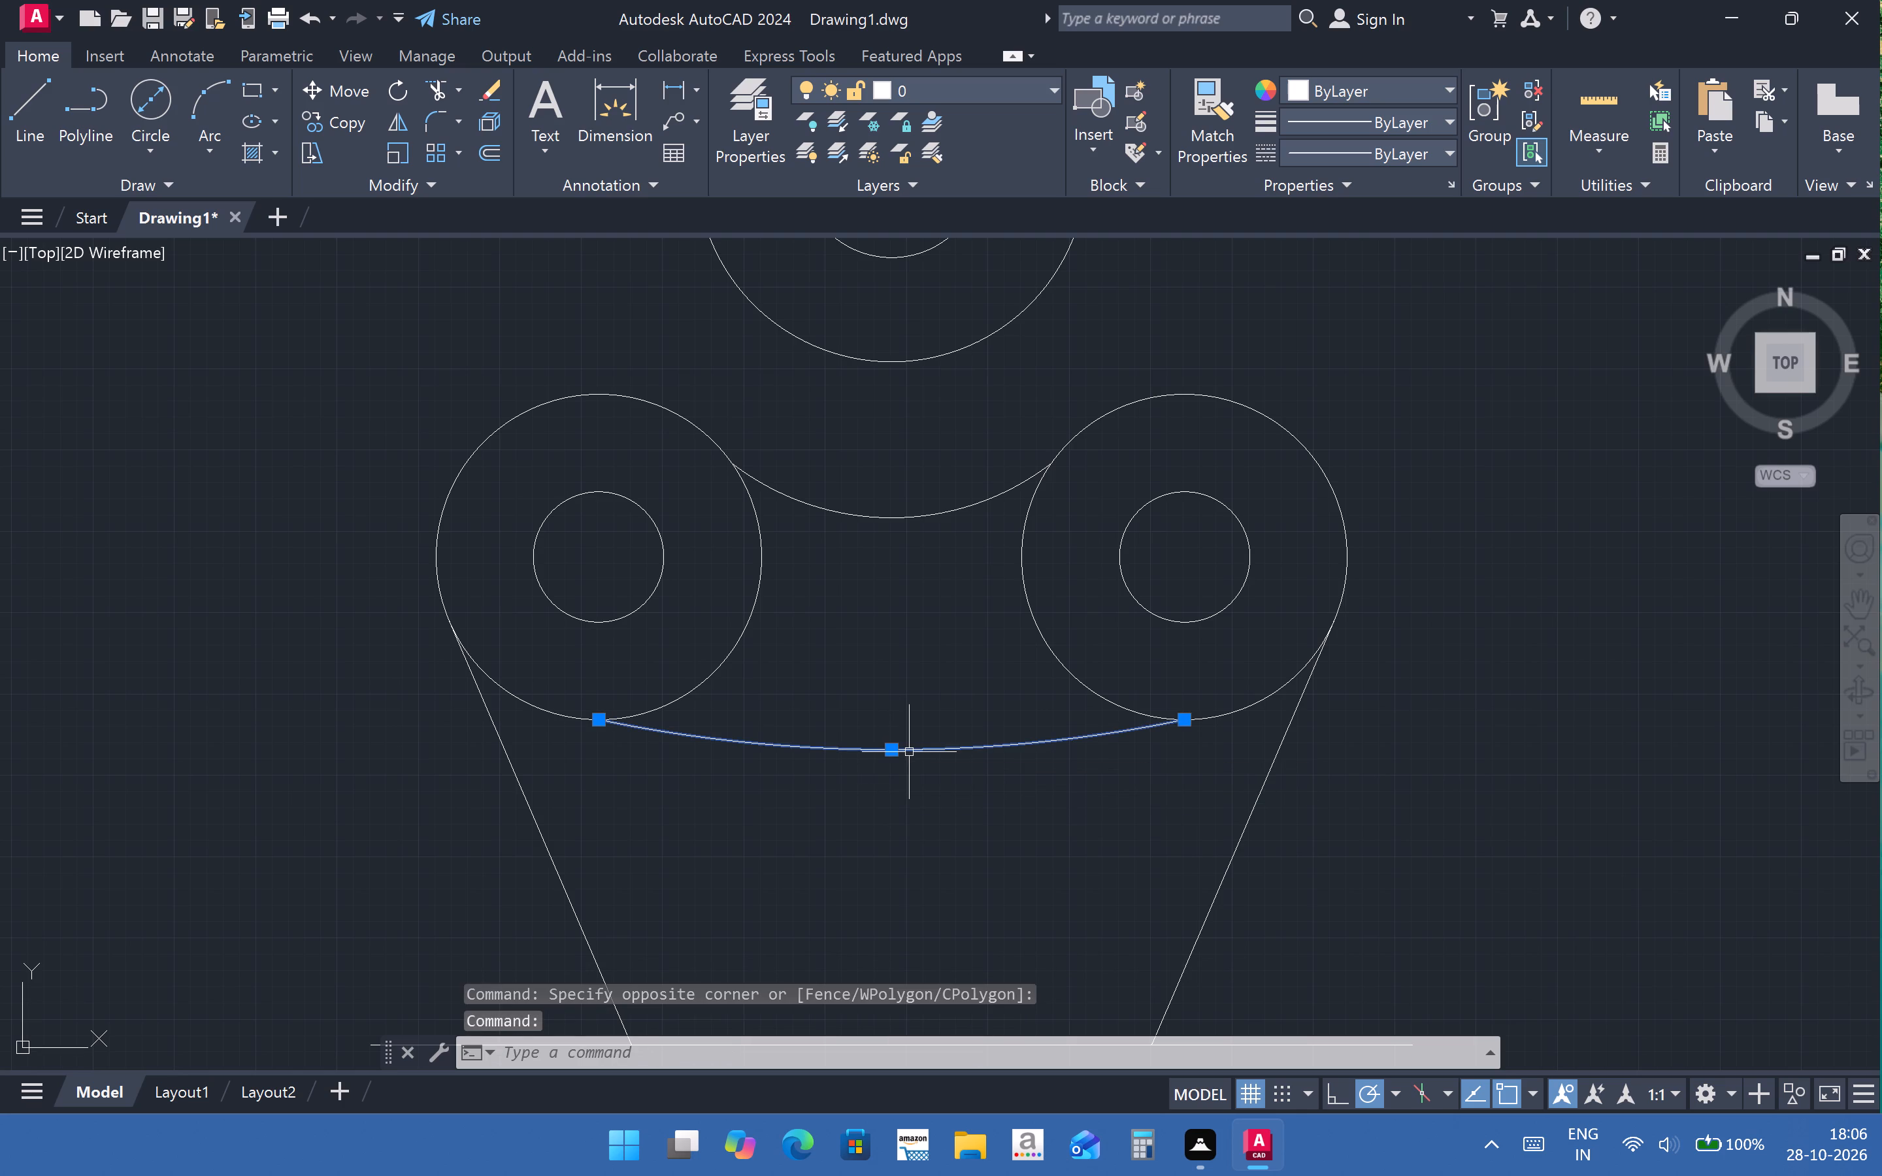
key("Delete")
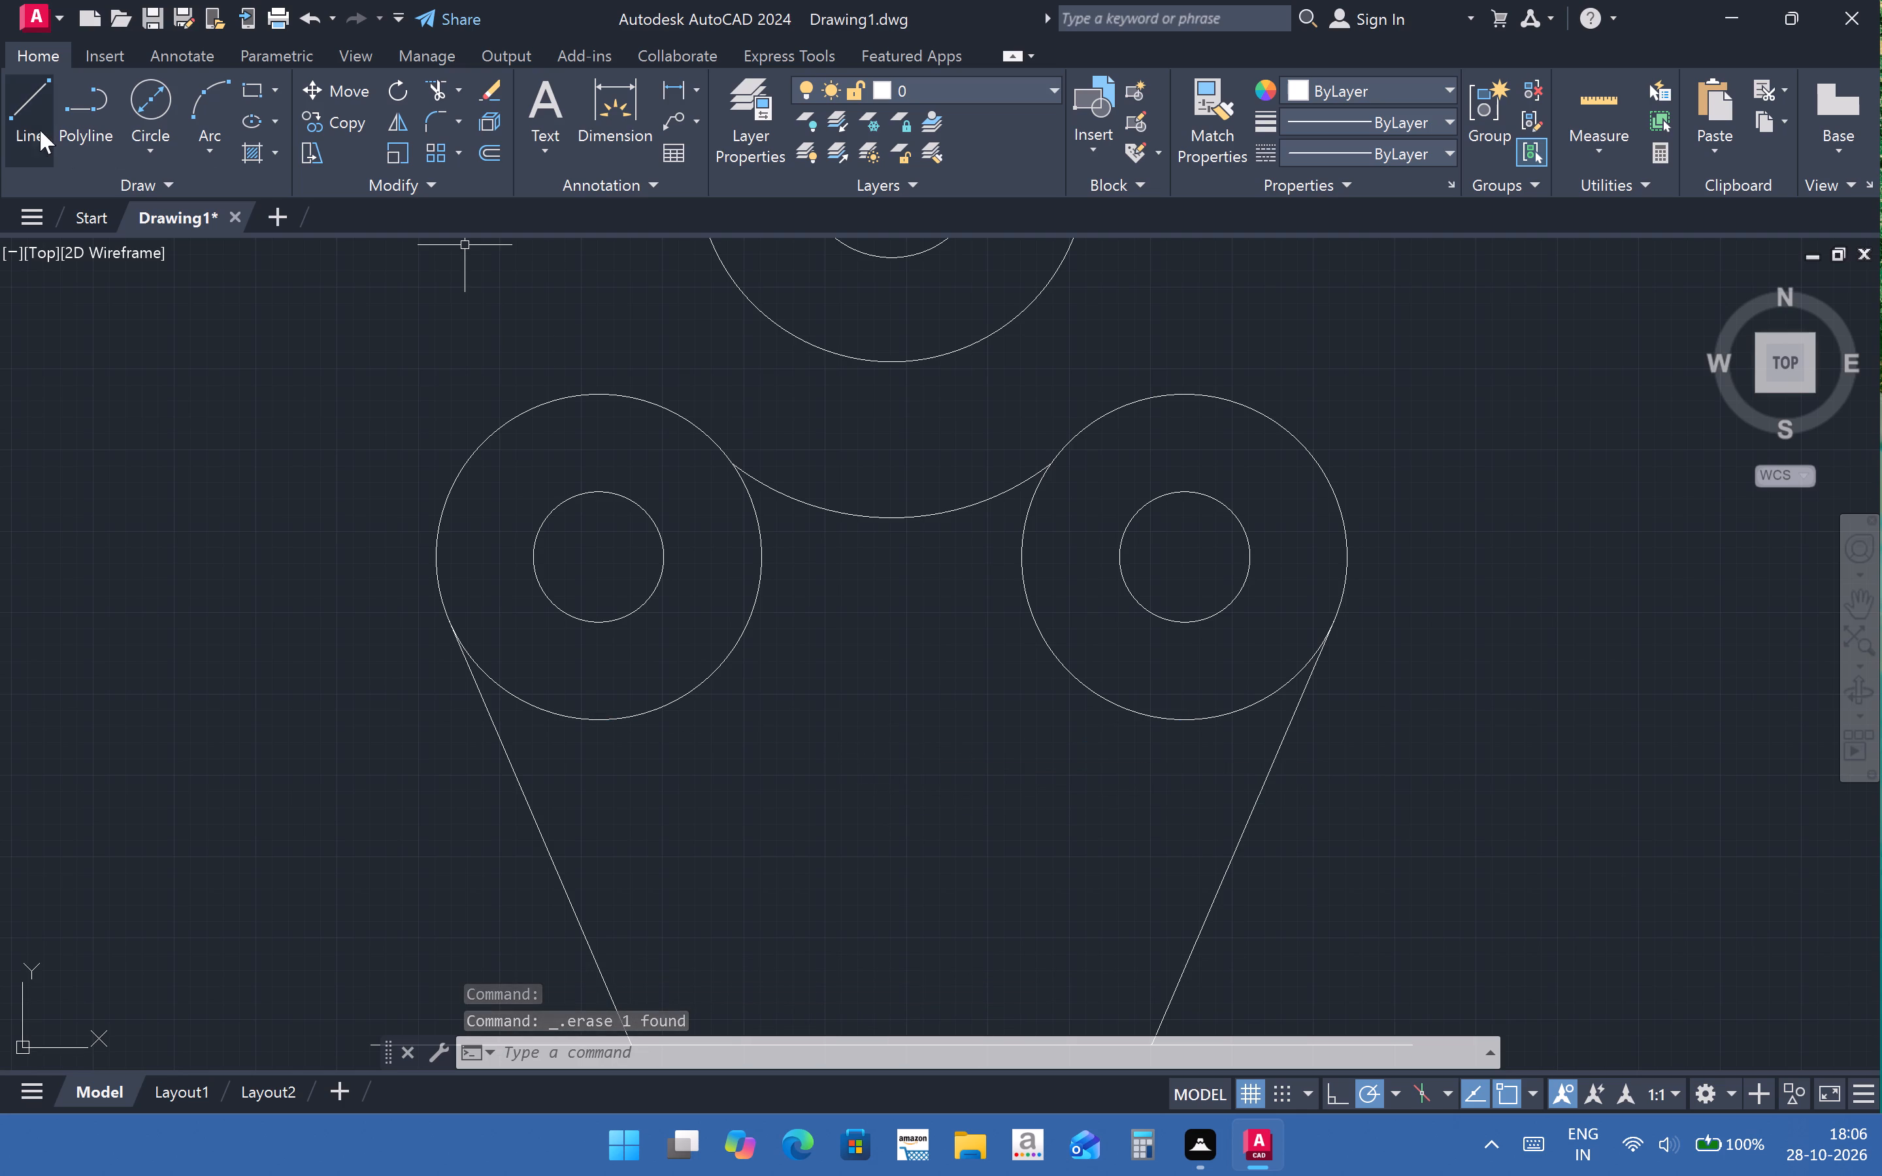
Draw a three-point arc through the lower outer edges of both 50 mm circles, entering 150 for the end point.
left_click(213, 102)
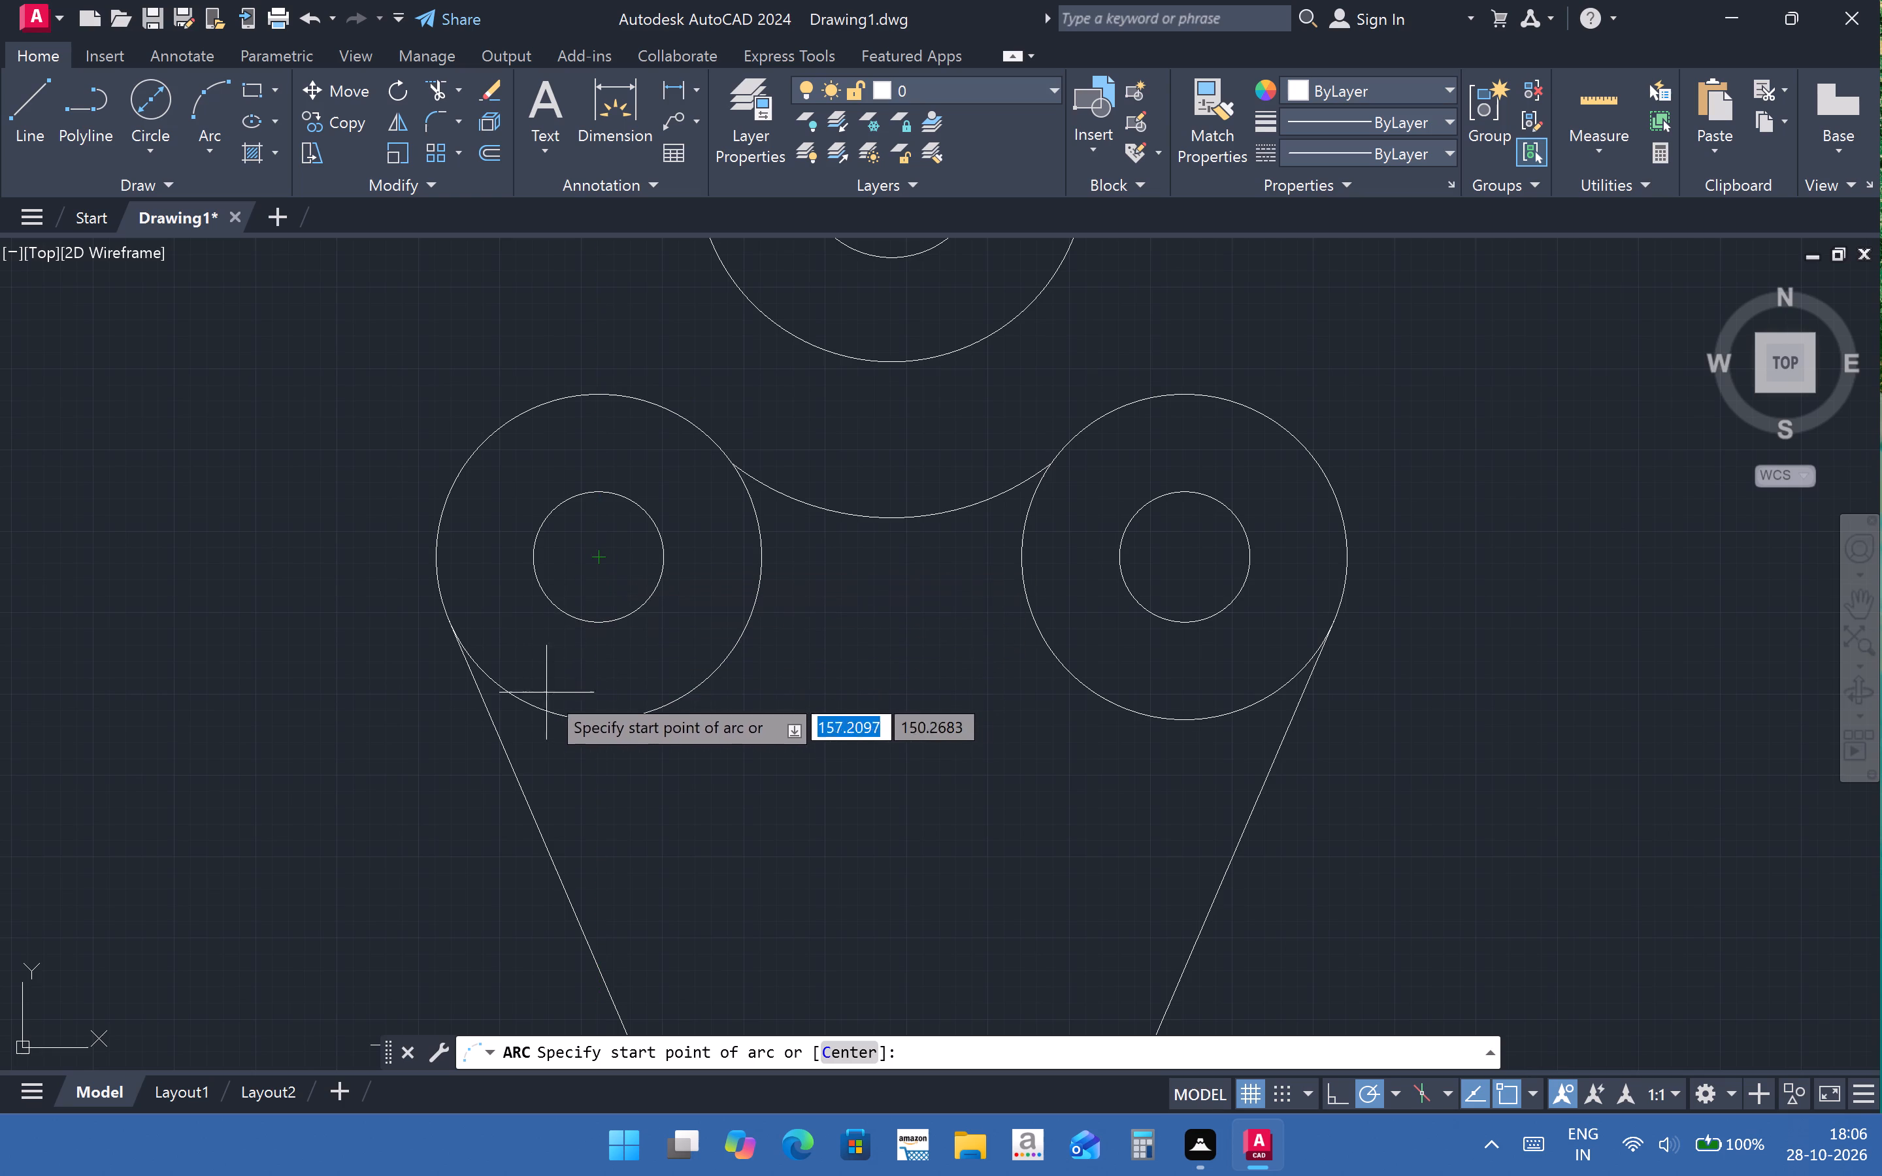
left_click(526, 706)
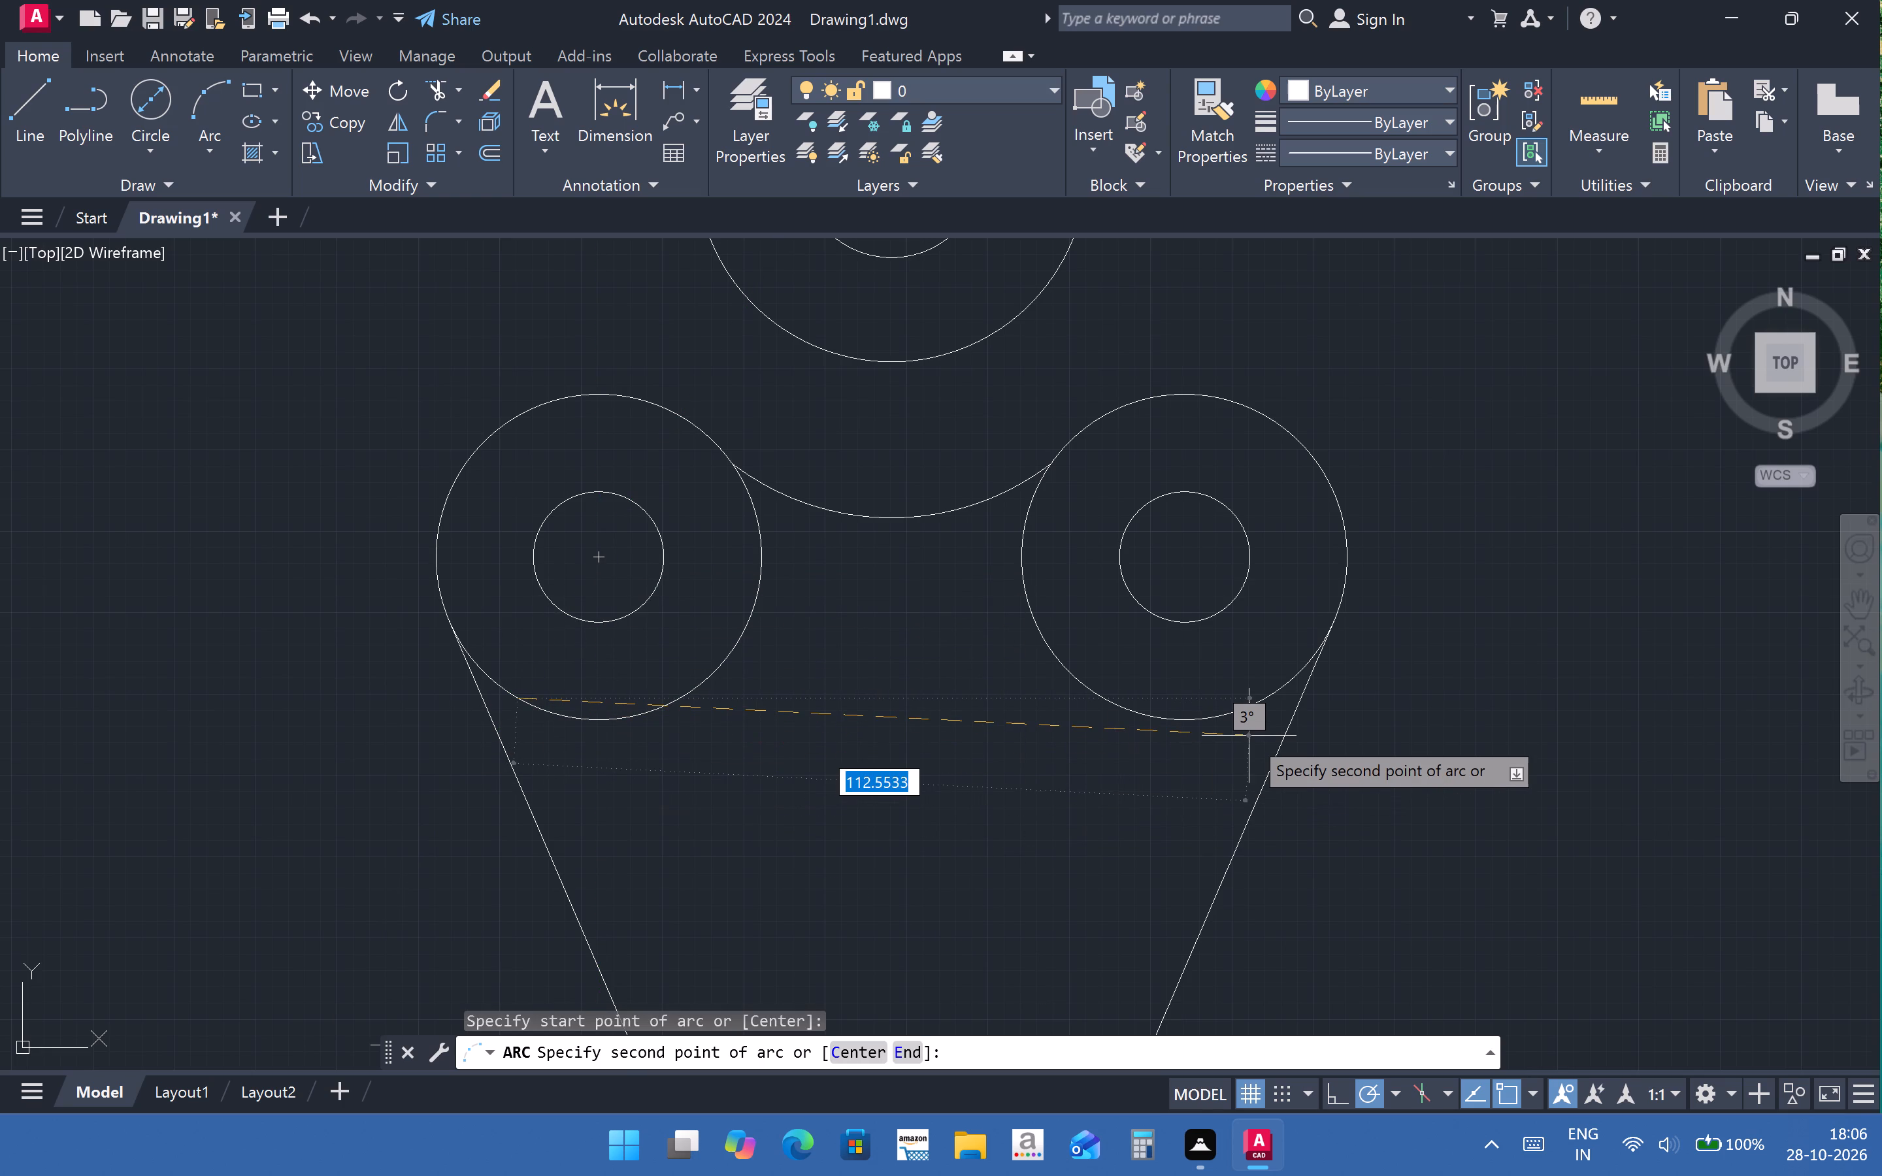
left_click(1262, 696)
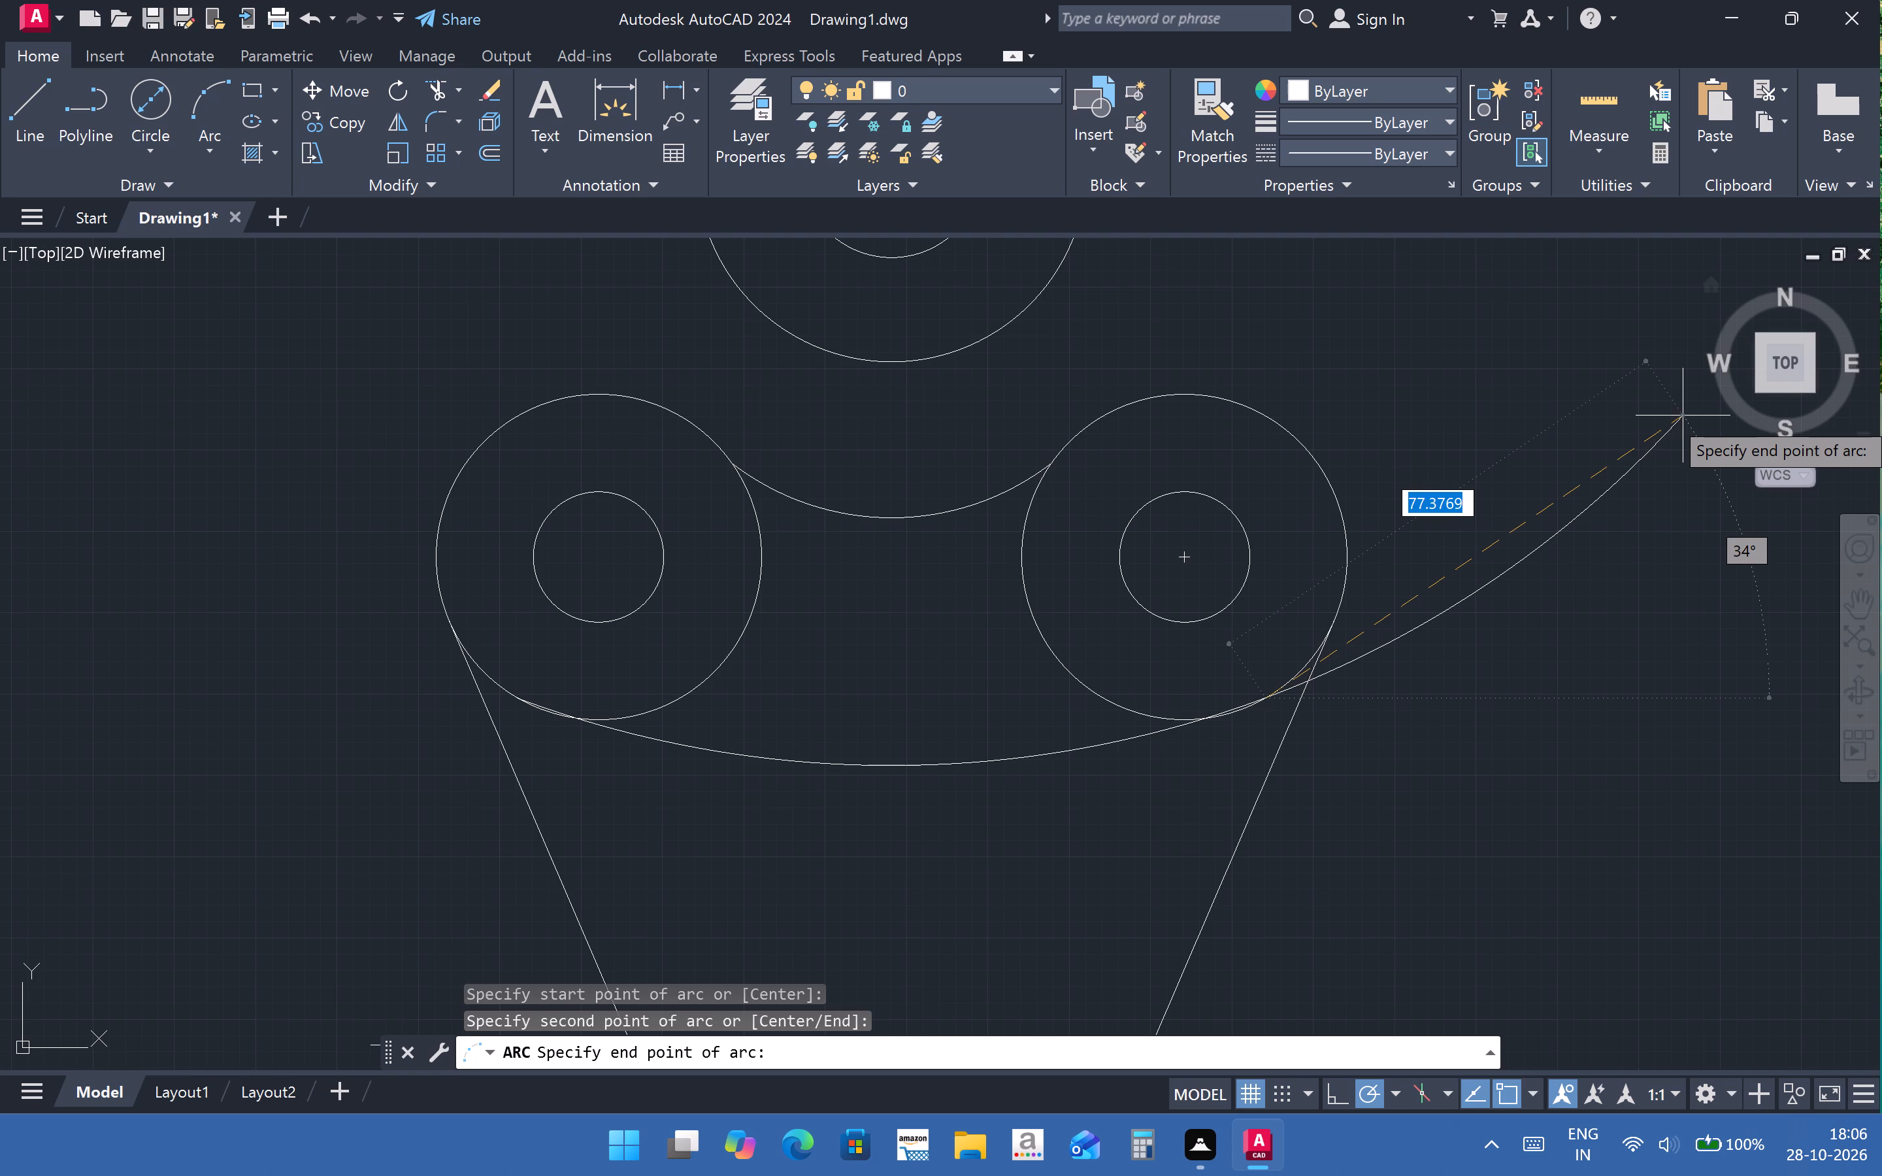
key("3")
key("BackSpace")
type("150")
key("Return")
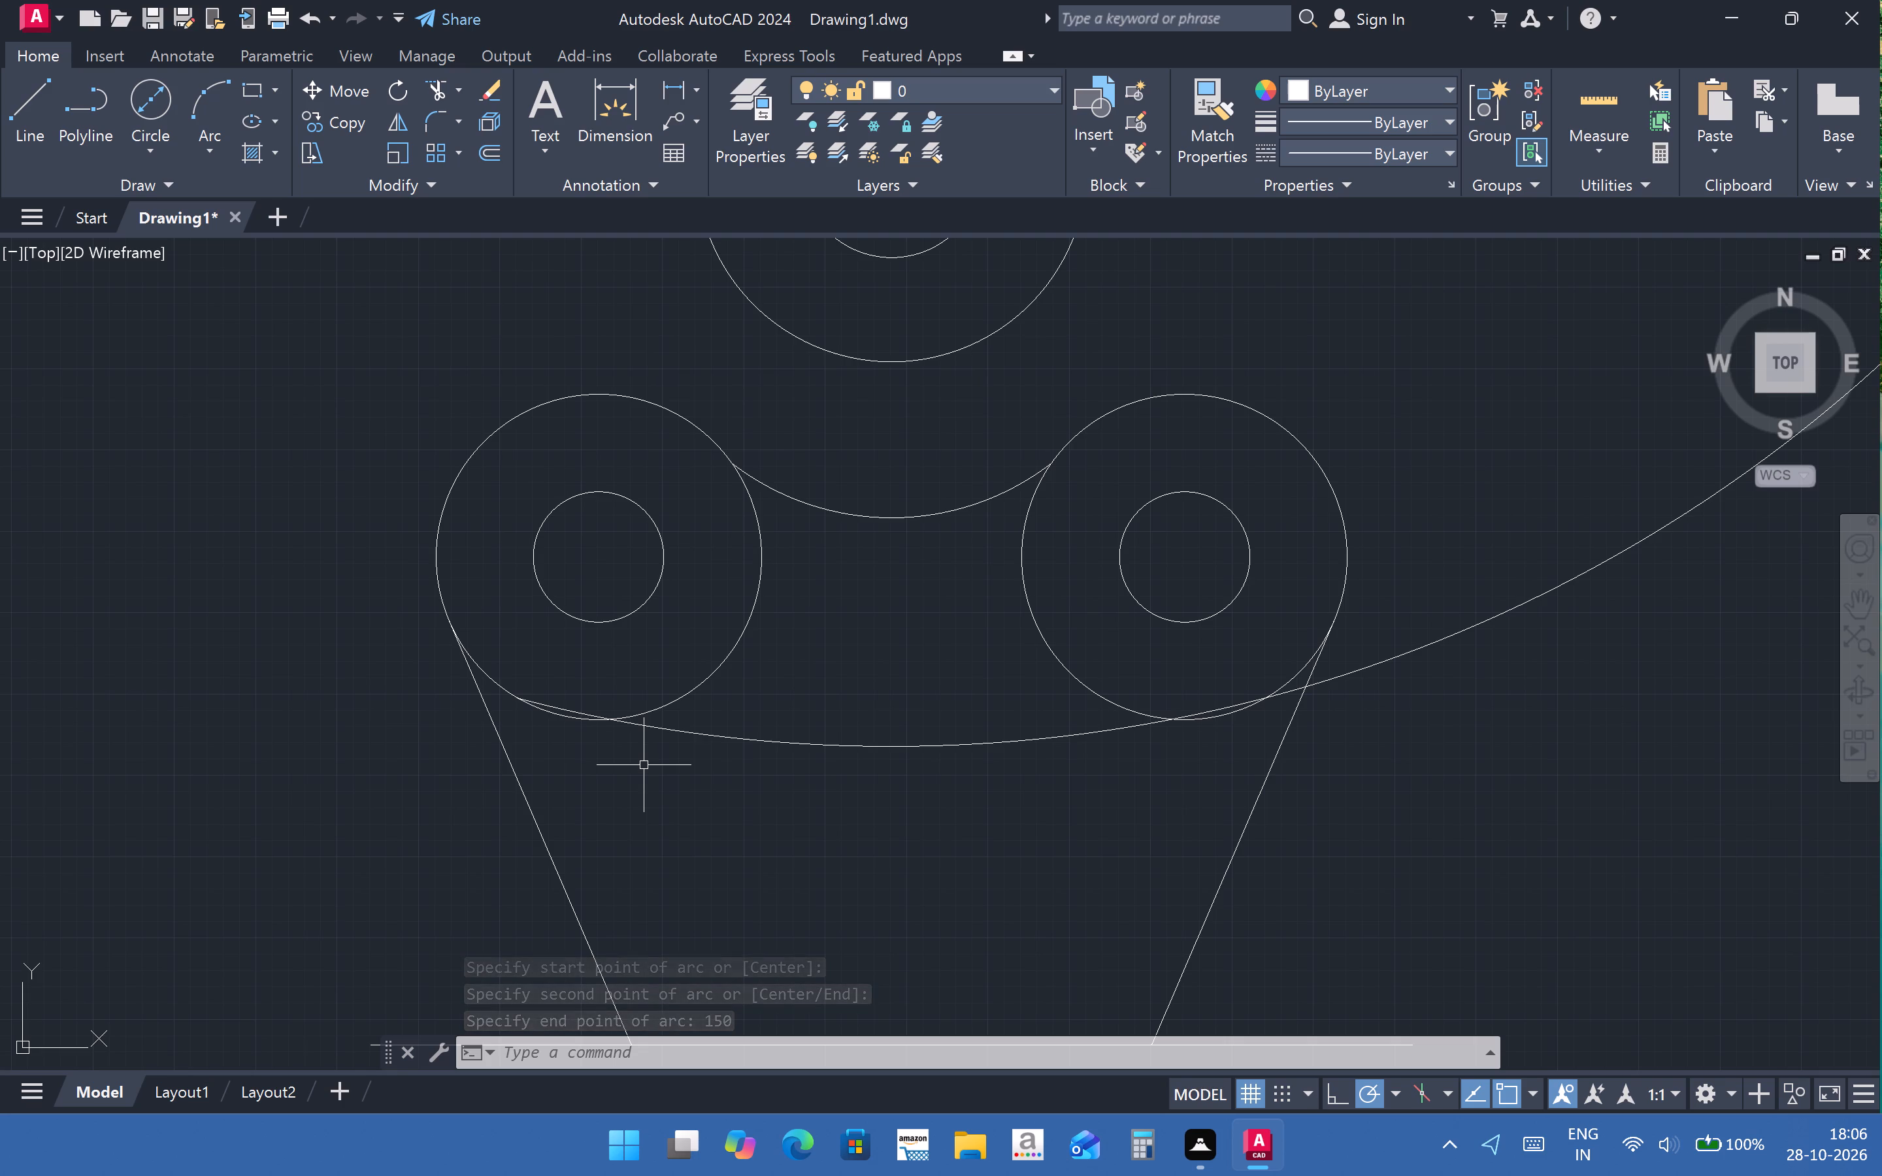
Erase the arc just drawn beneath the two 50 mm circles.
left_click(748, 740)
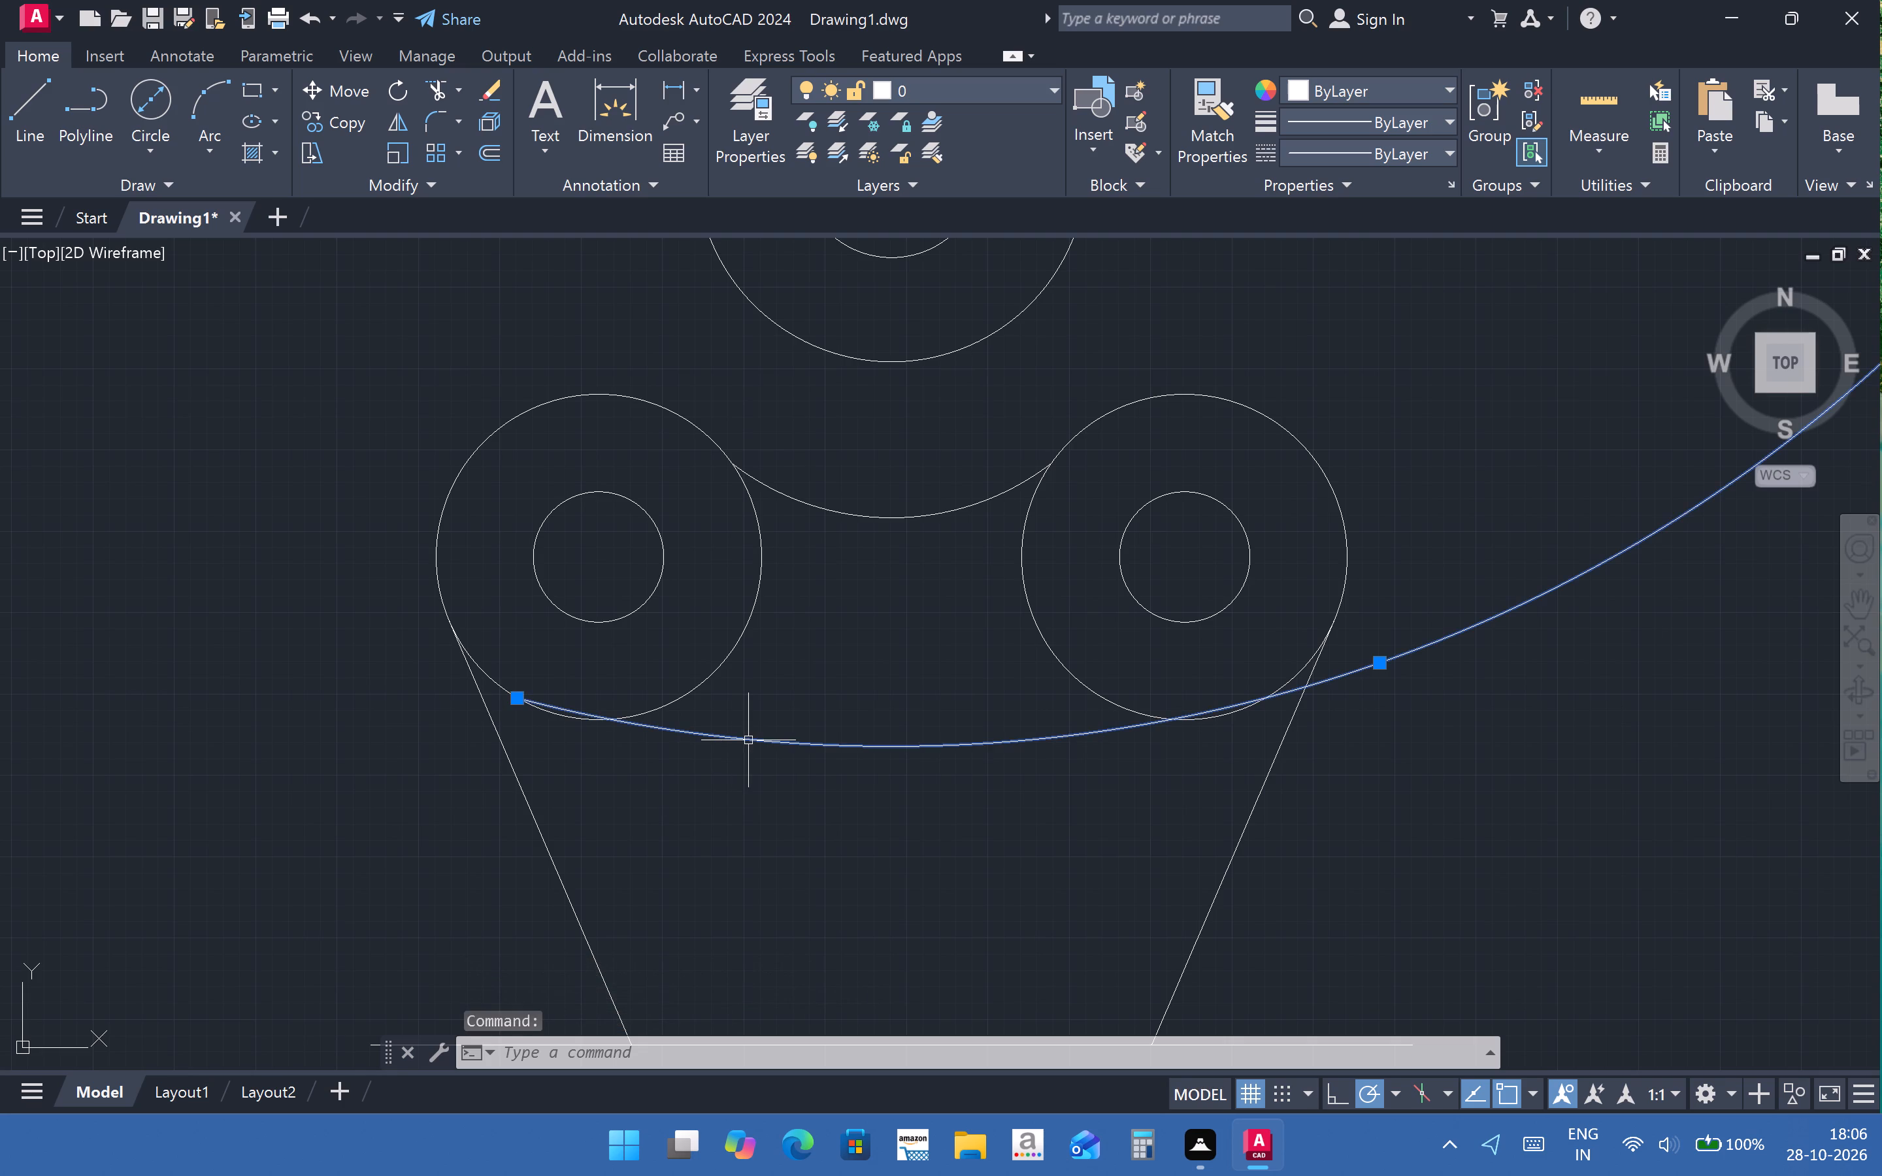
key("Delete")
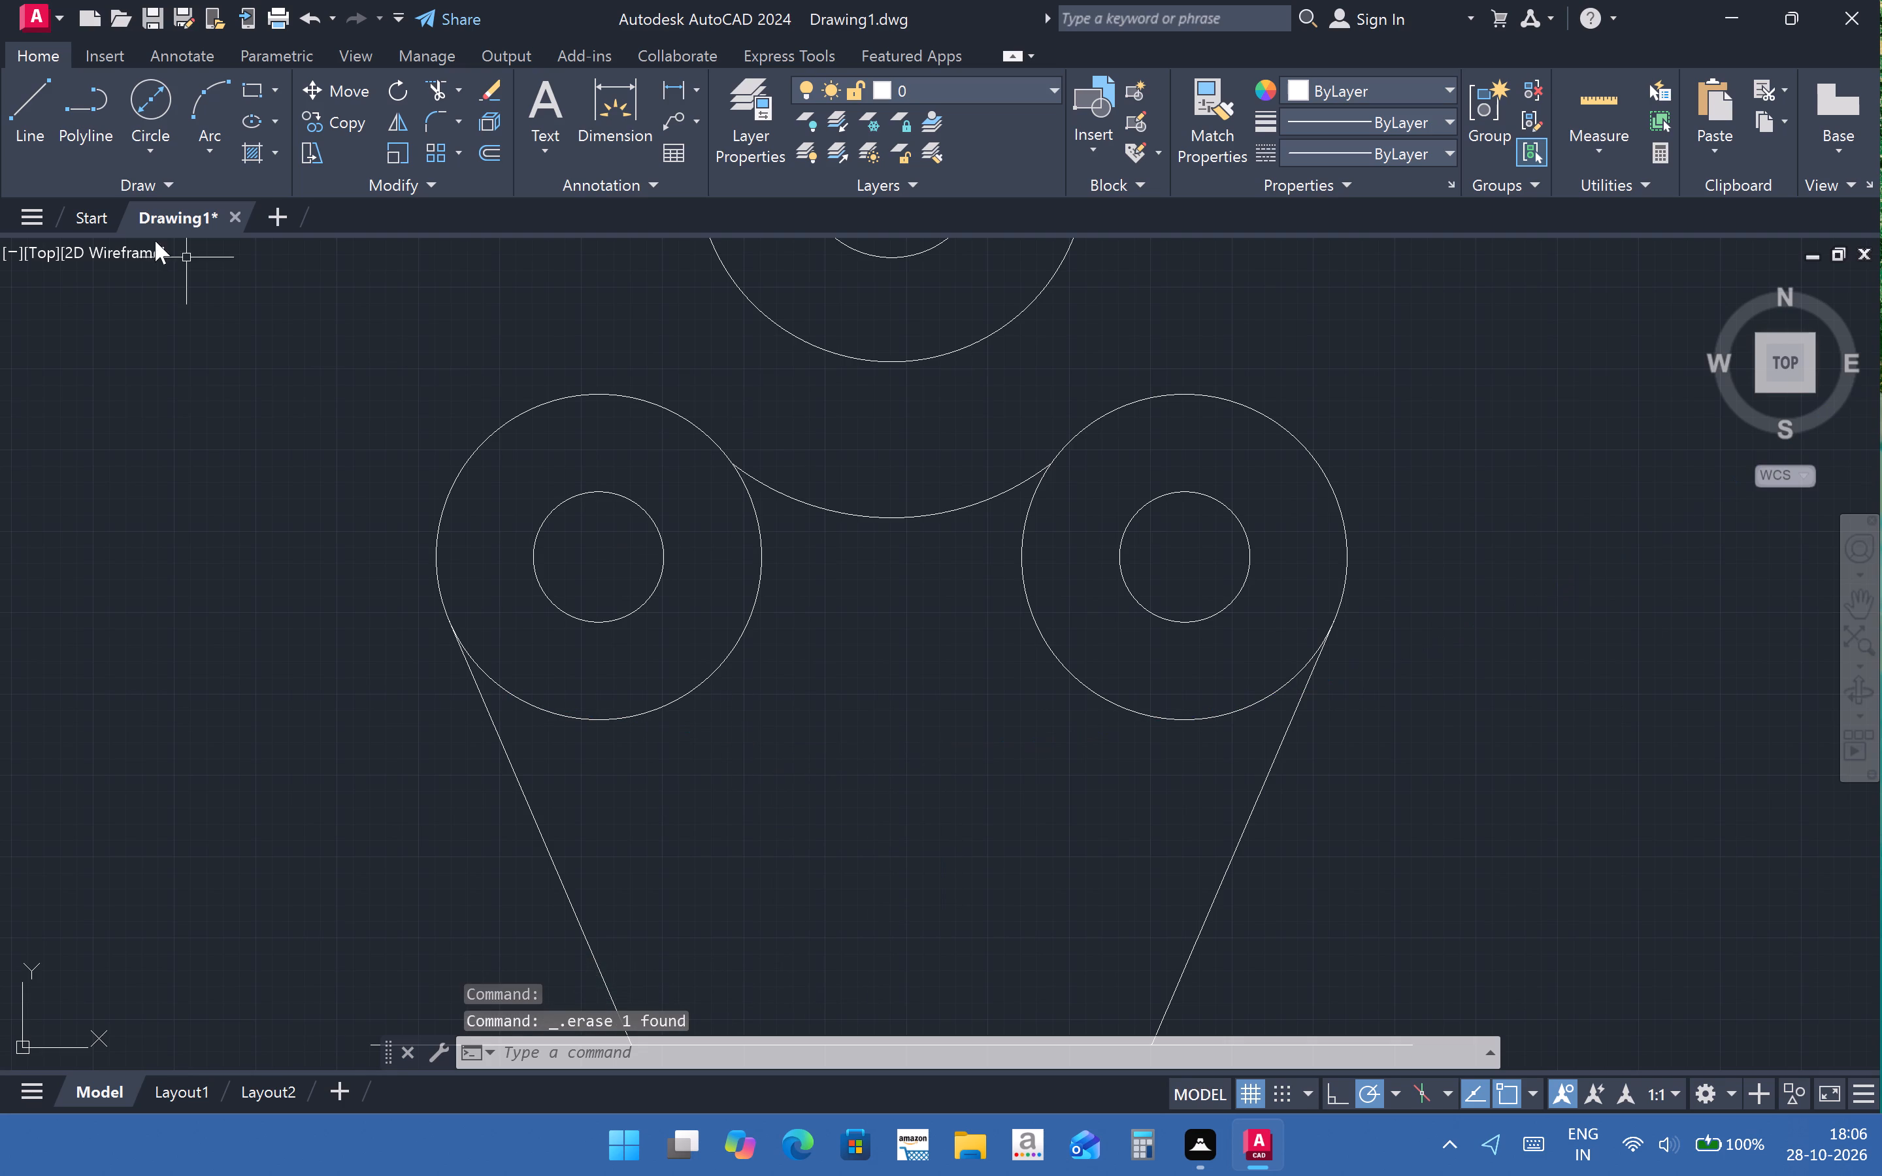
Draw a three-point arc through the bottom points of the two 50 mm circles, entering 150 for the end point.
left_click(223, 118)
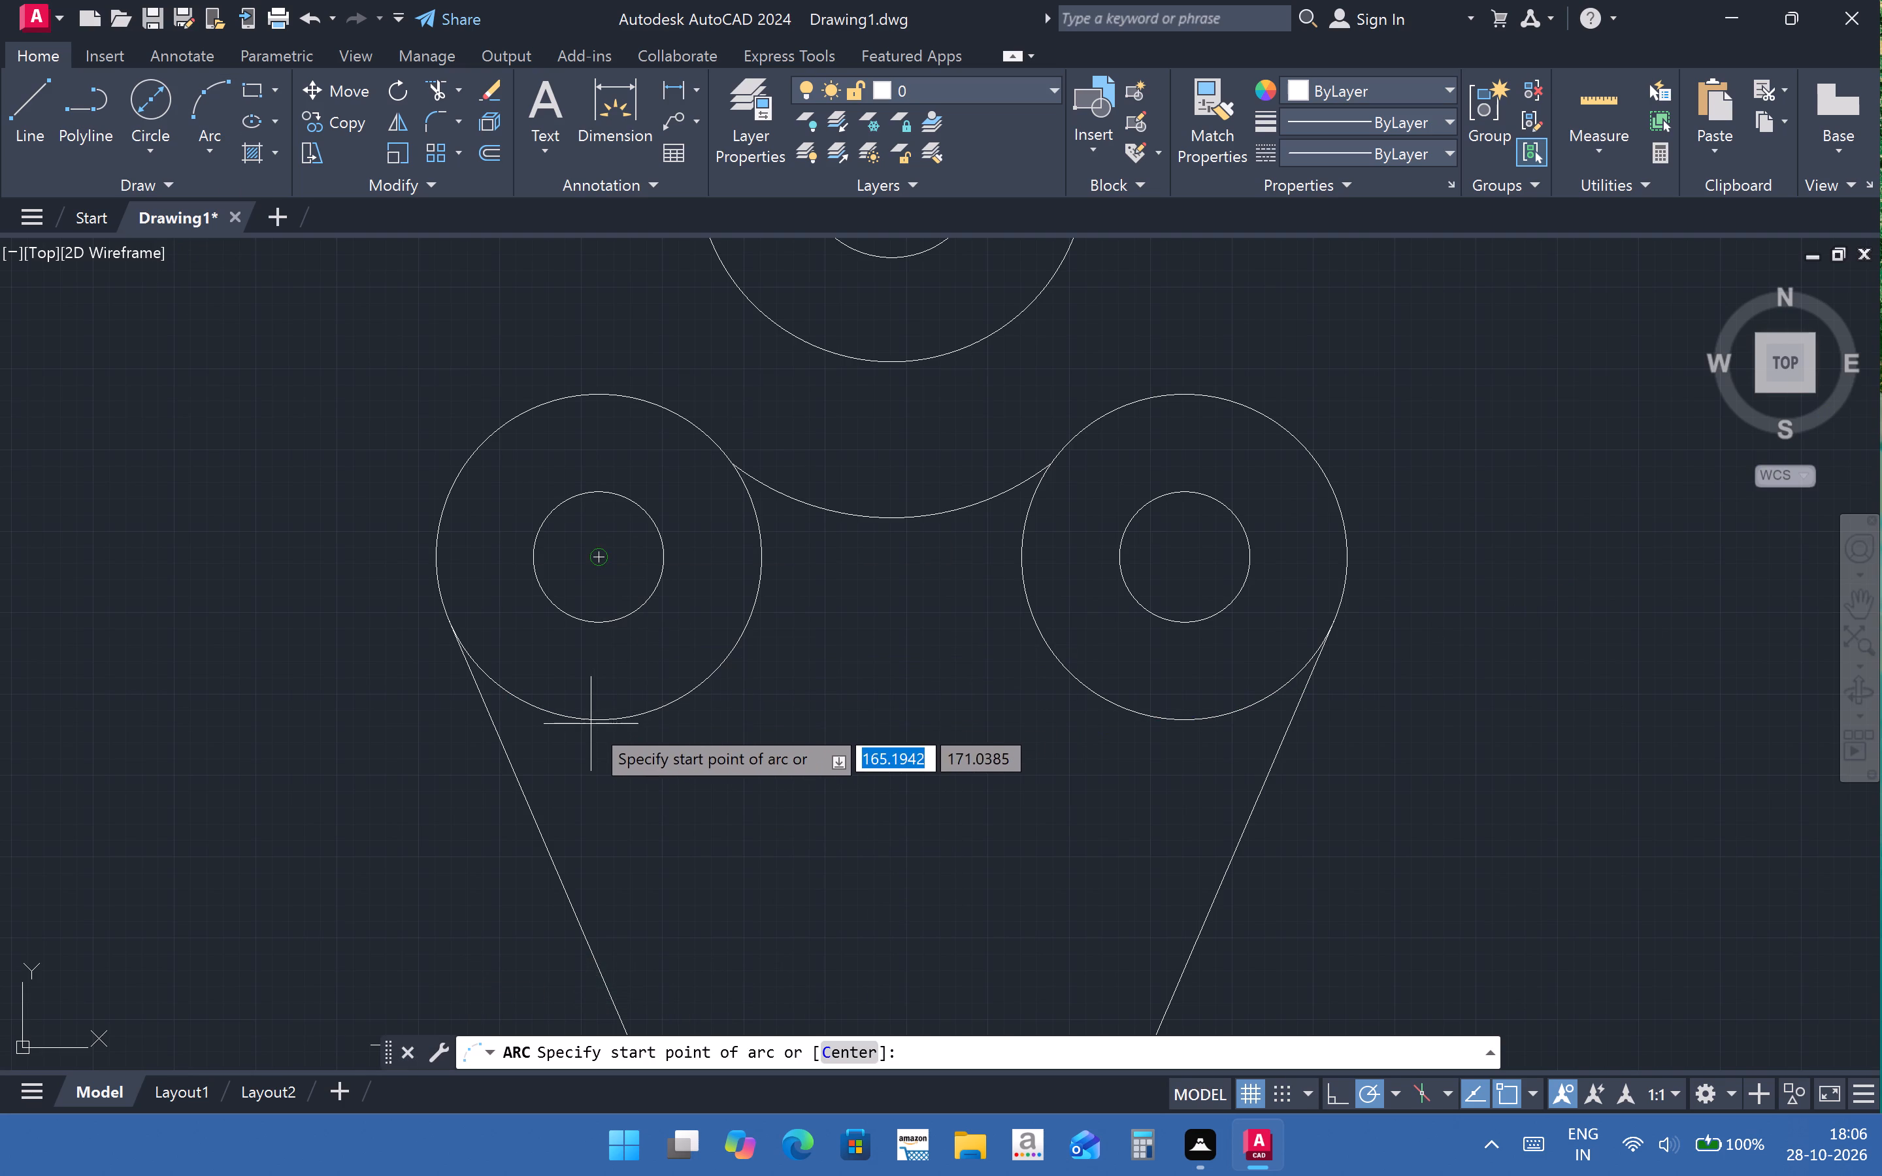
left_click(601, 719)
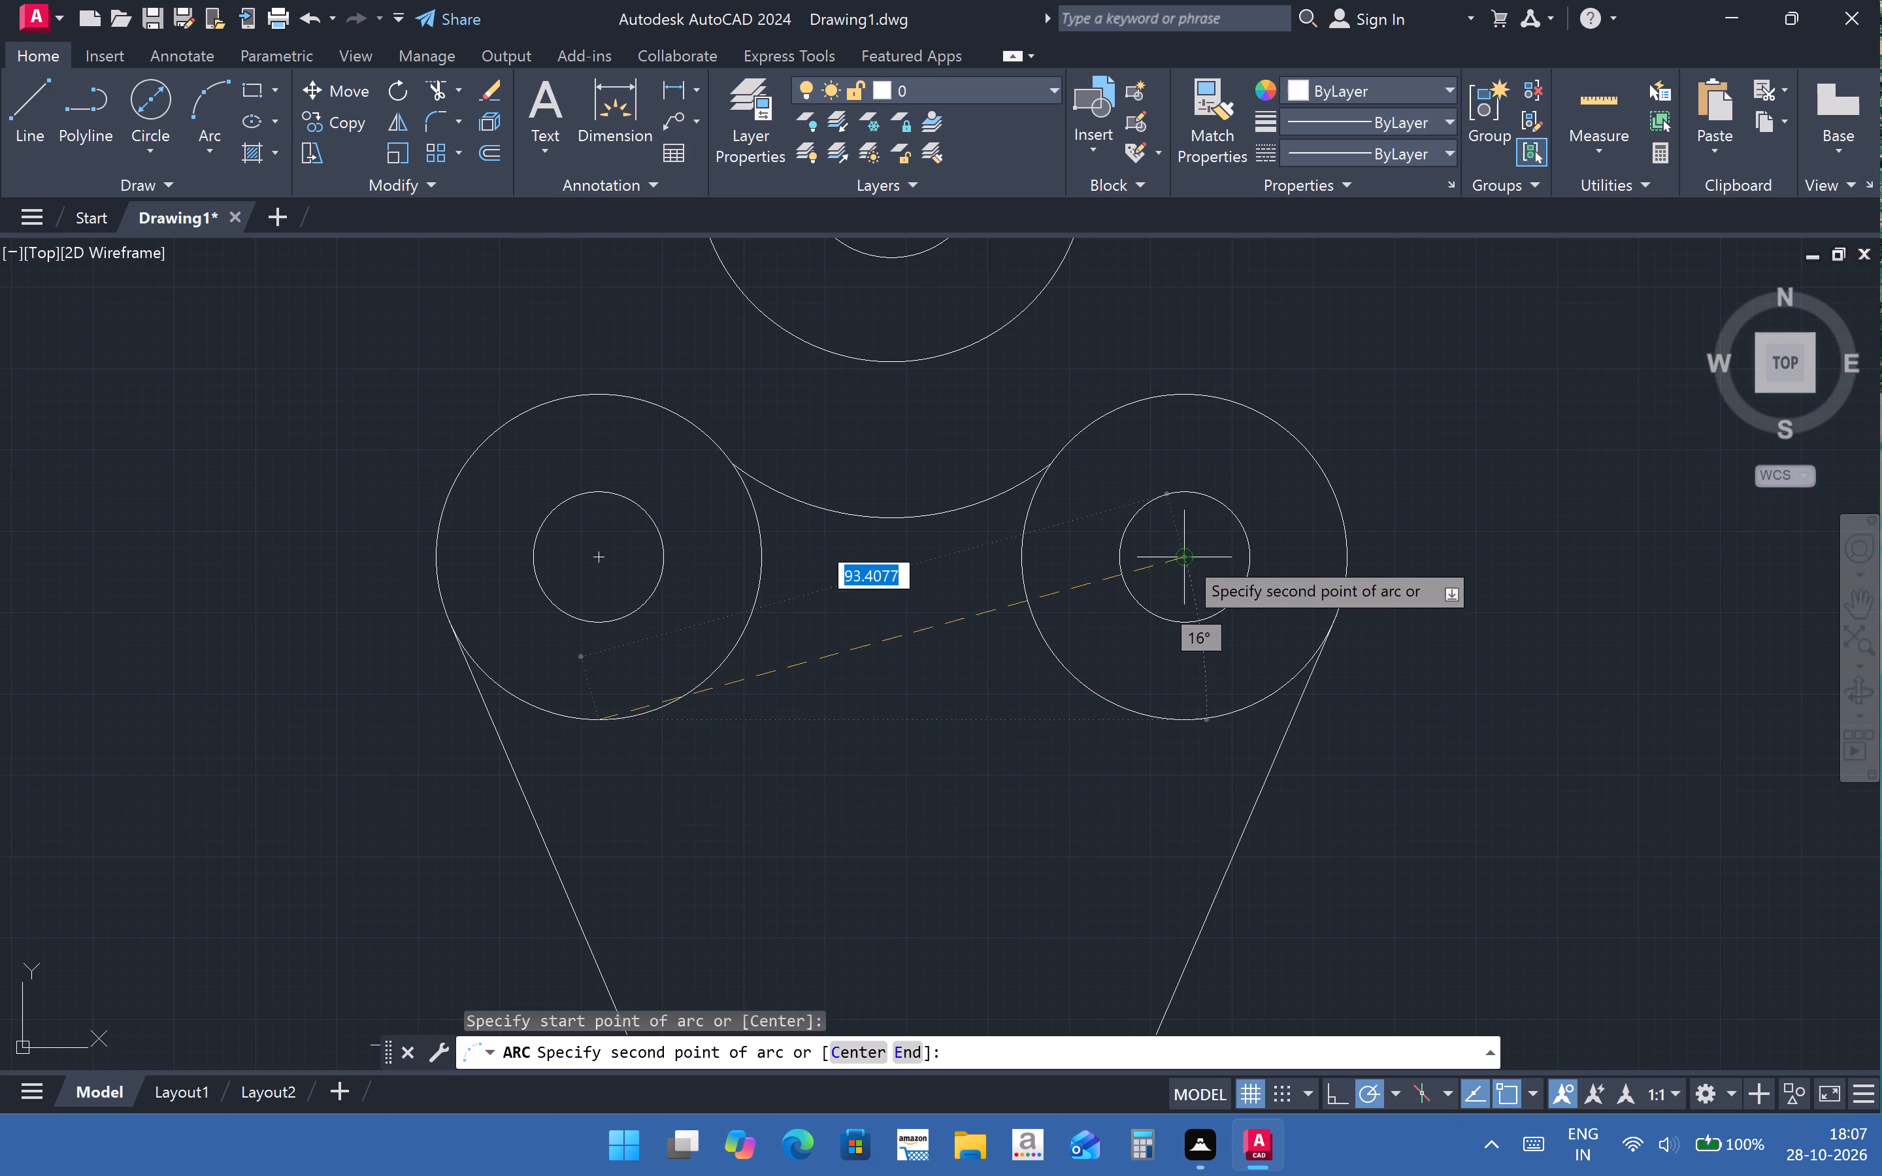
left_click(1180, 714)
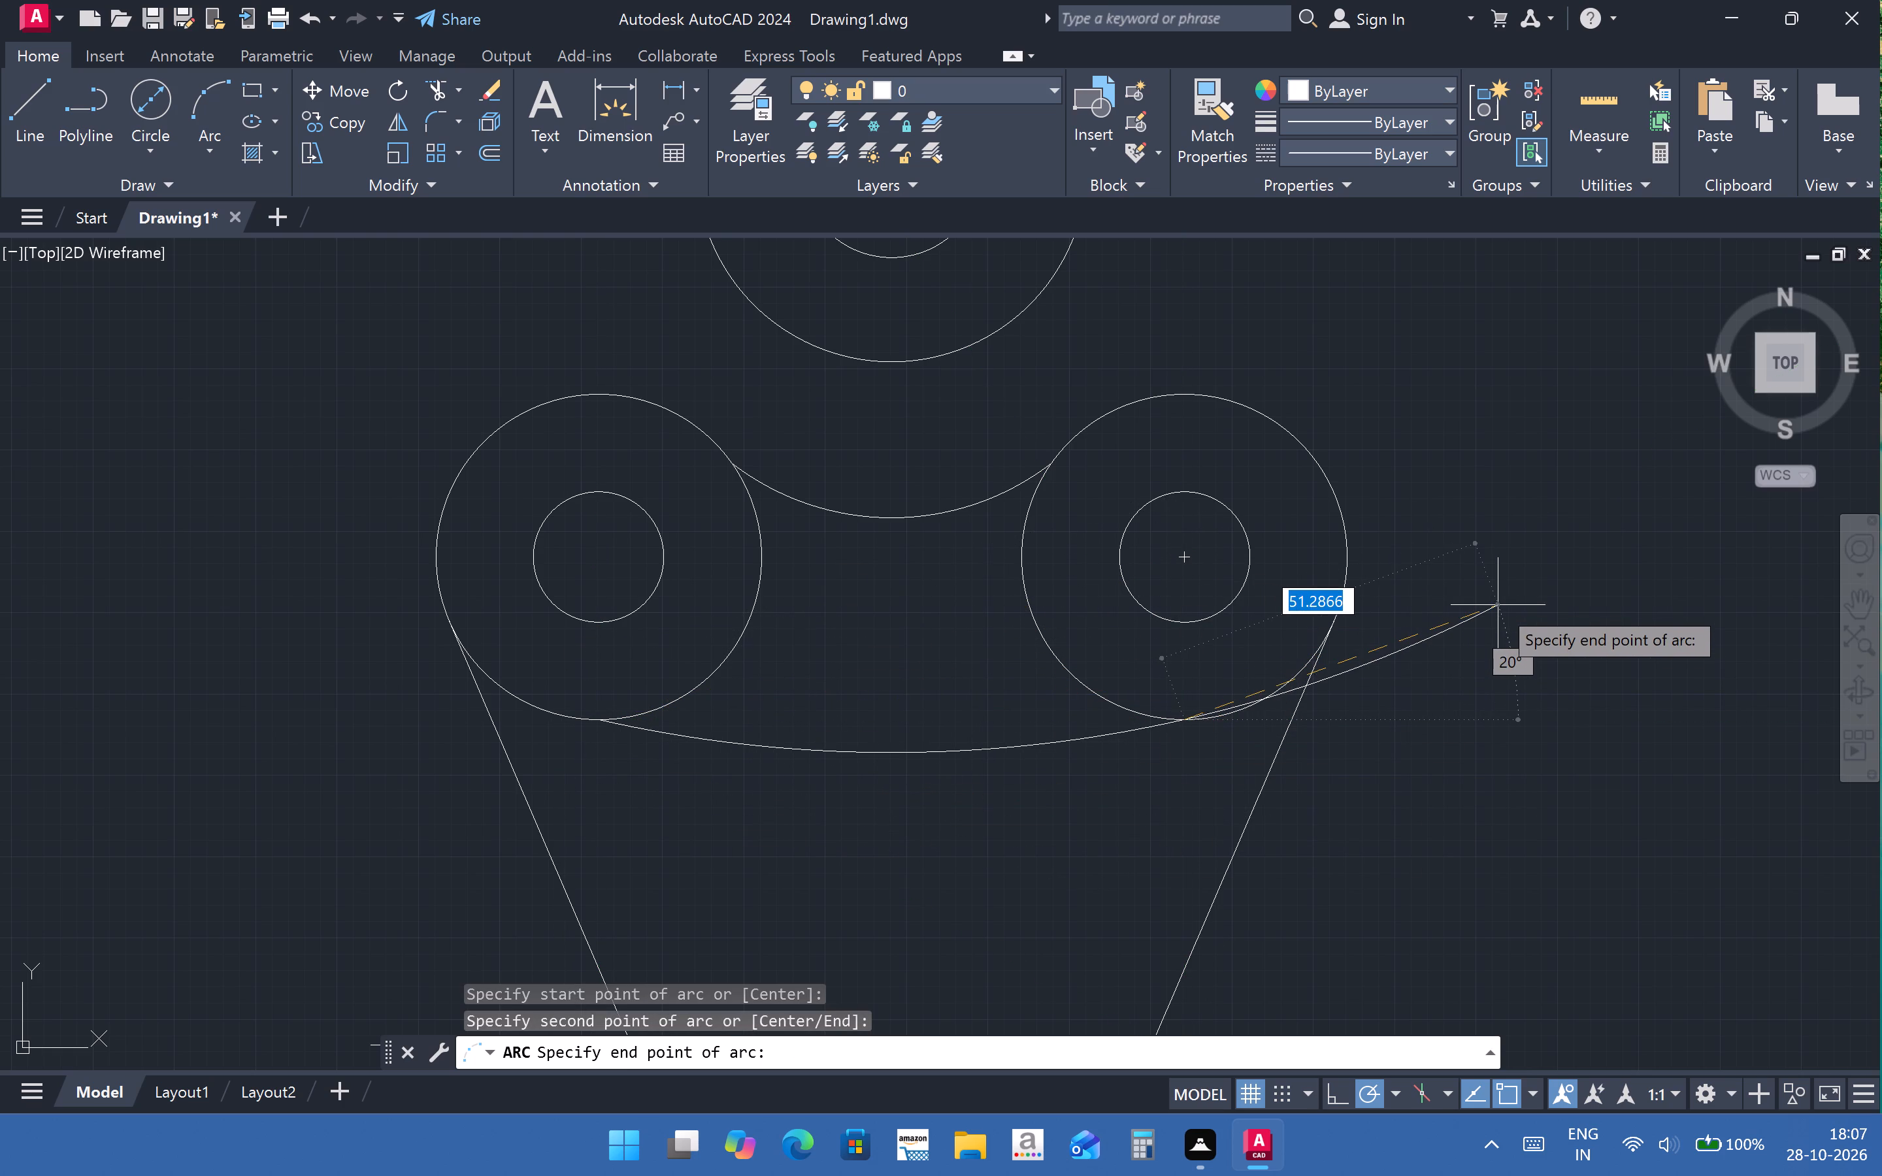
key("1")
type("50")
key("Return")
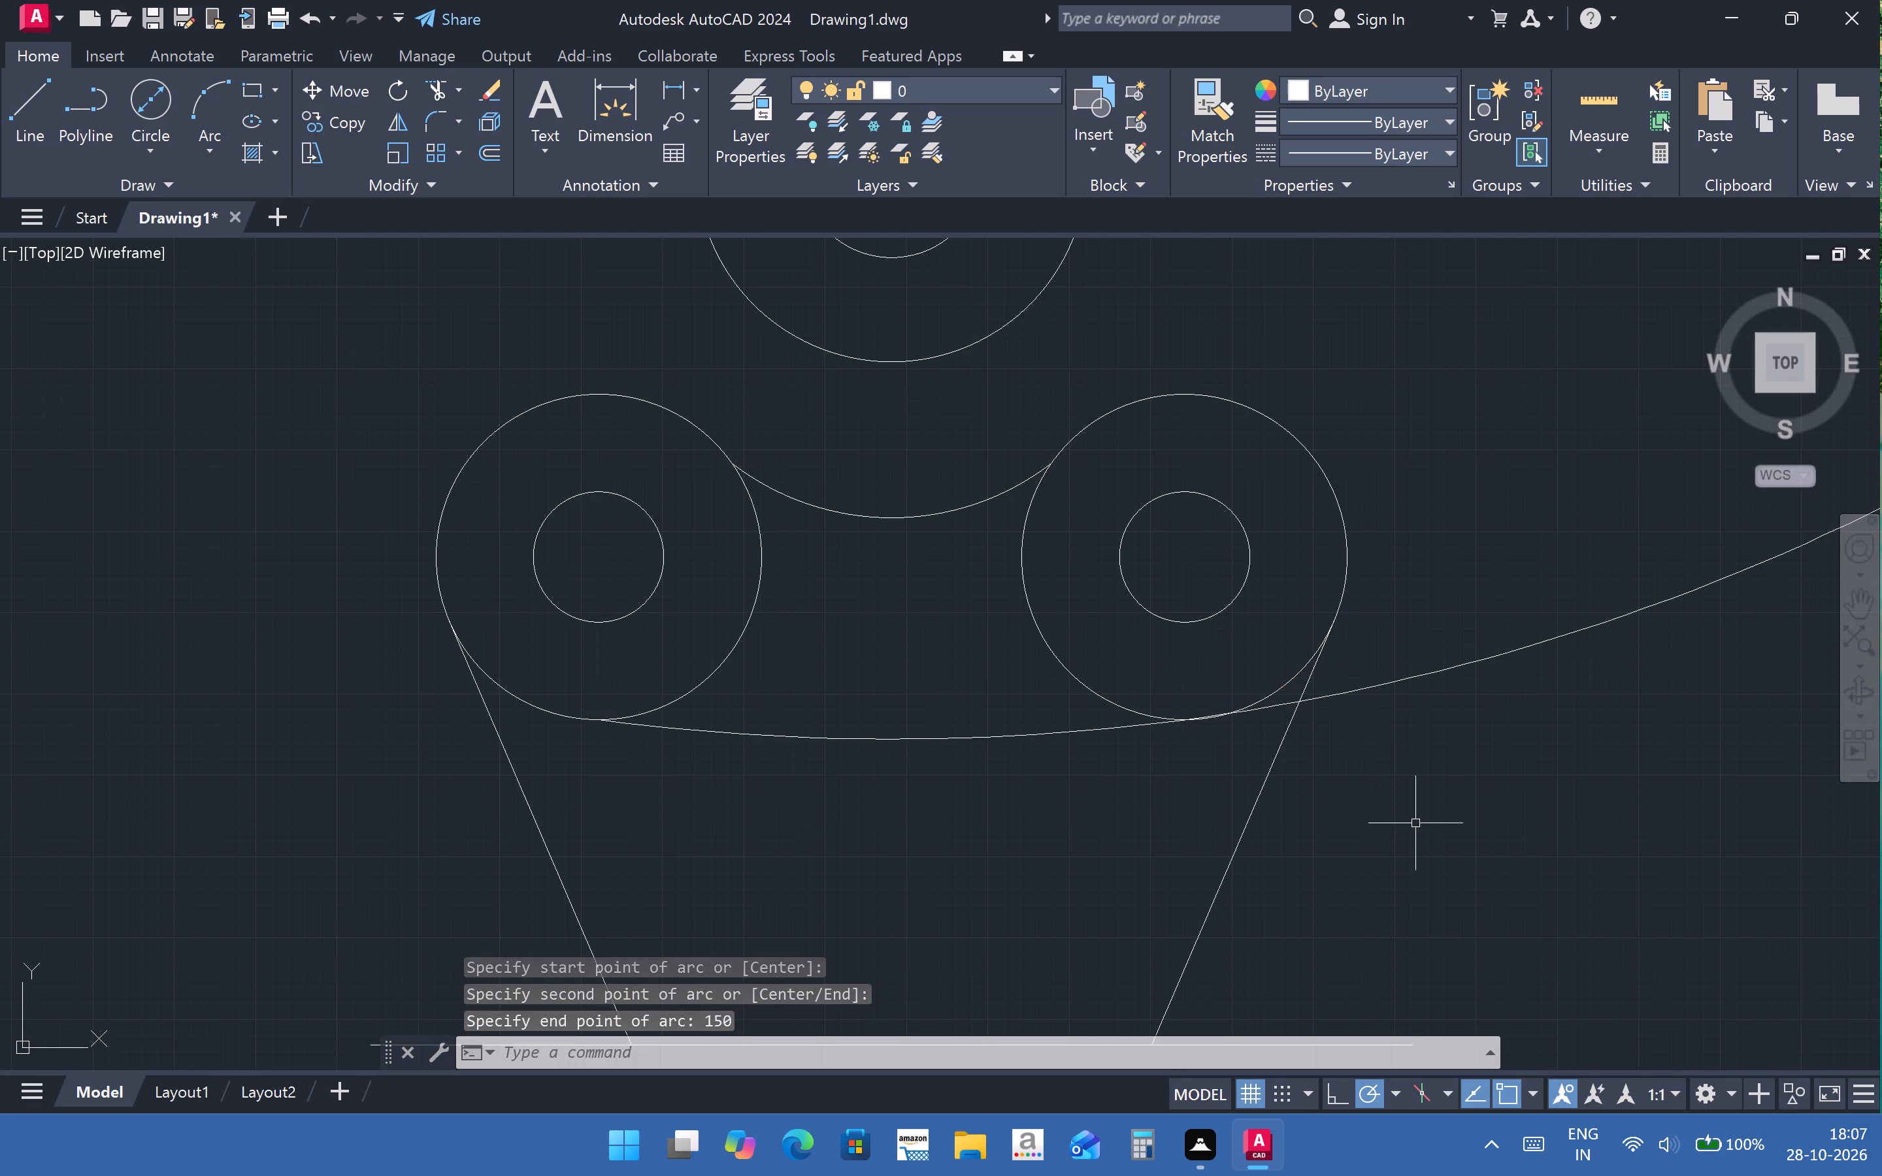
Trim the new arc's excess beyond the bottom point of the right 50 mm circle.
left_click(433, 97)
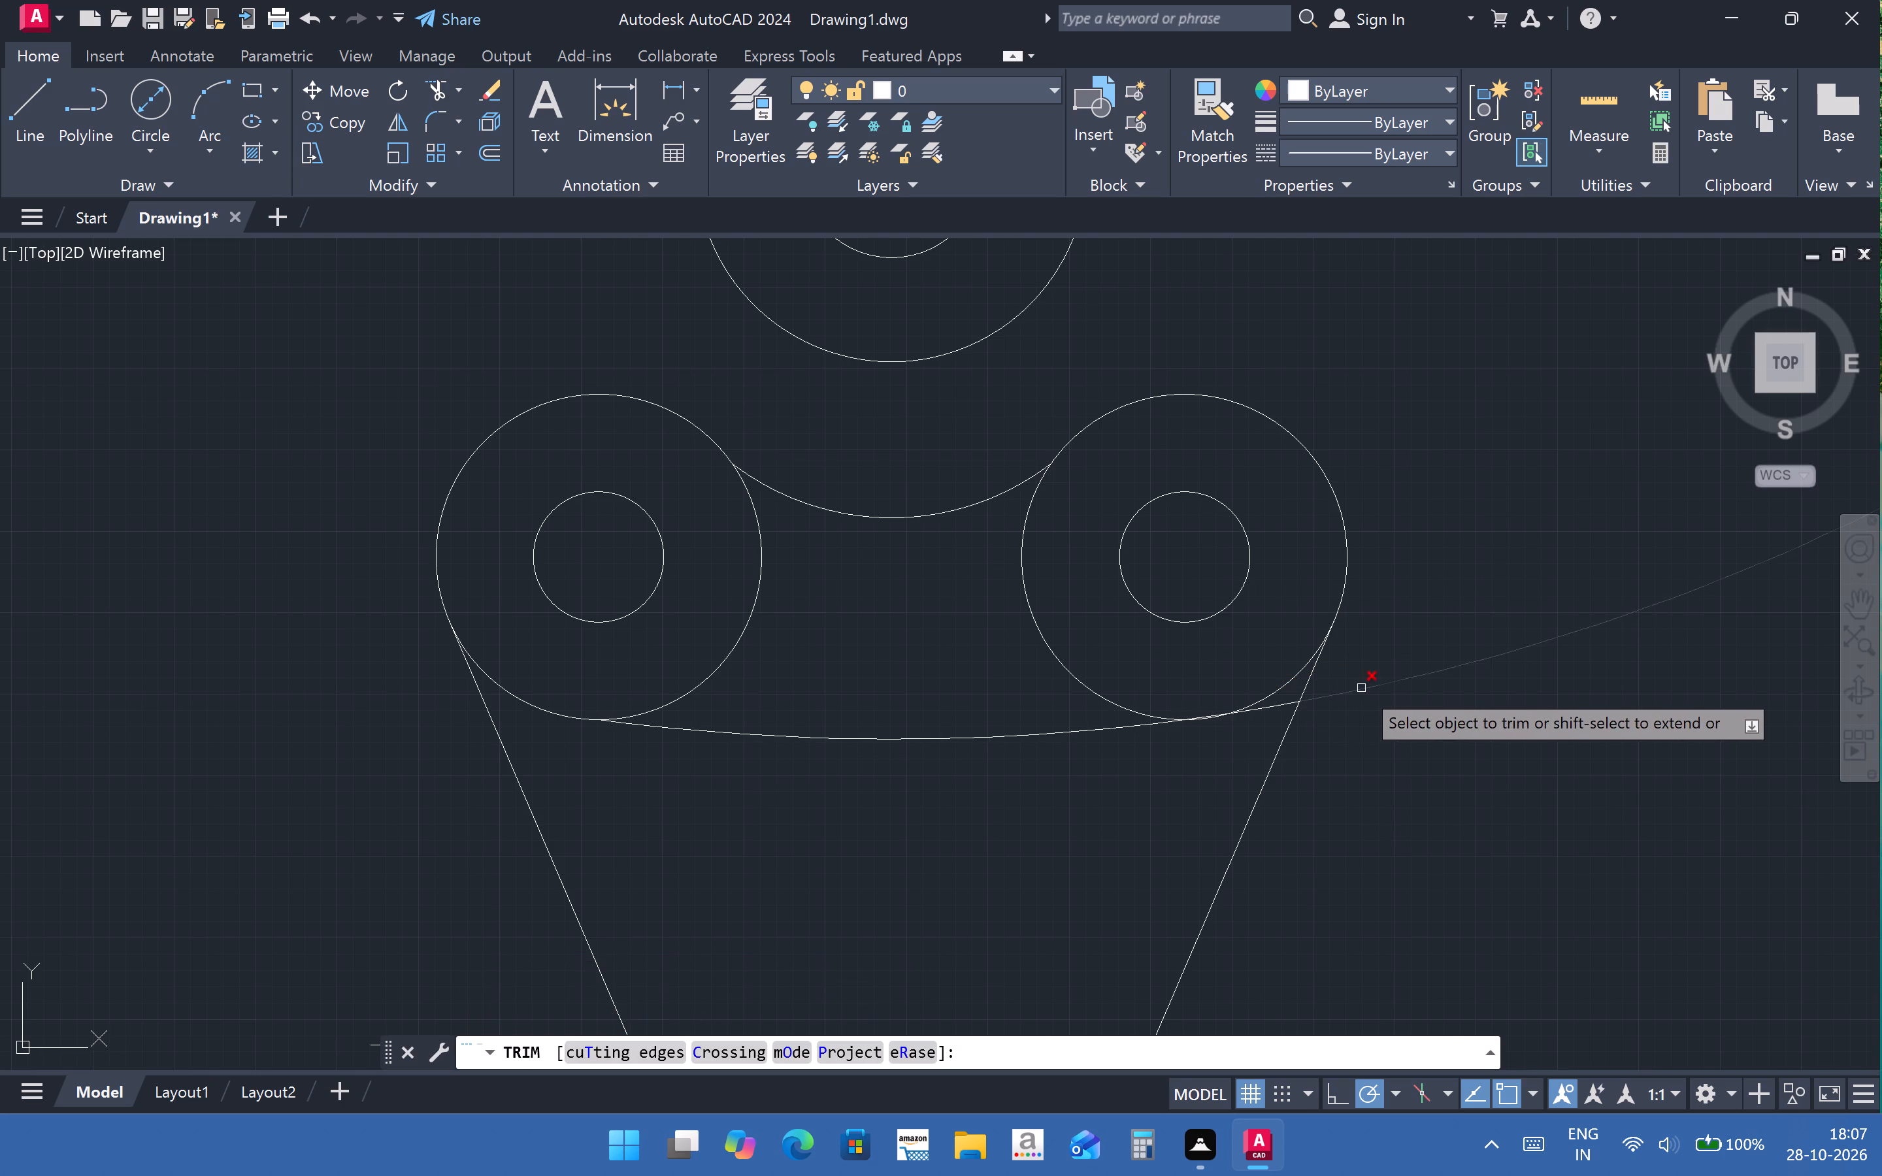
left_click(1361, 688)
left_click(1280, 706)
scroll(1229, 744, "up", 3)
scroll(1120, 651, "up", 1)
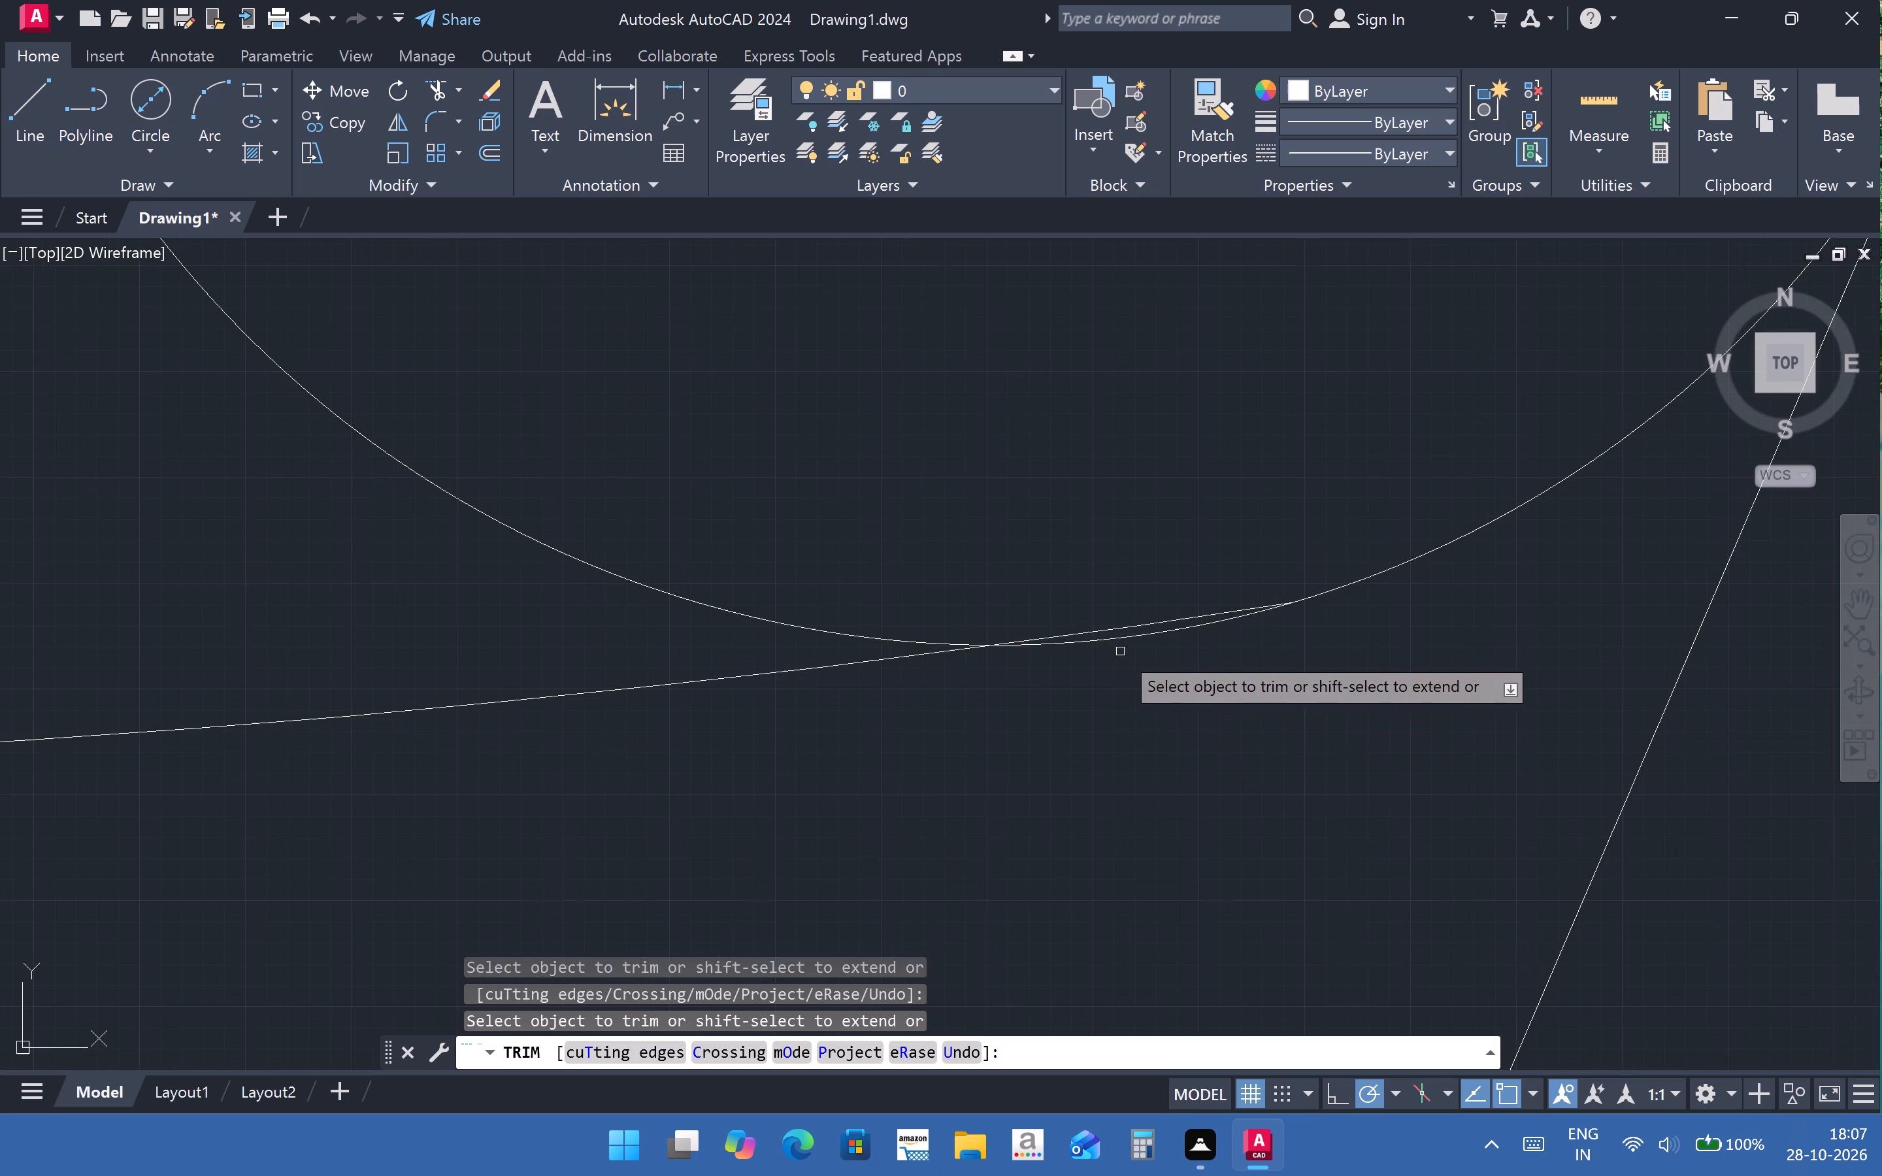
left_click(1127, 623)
Examine where the trimmed lower arc meets the two 50 mm circles, up close and within the whole bracket.
scroll(1274, 675, "down", 3)
scroll(194, 646, "up", 2)
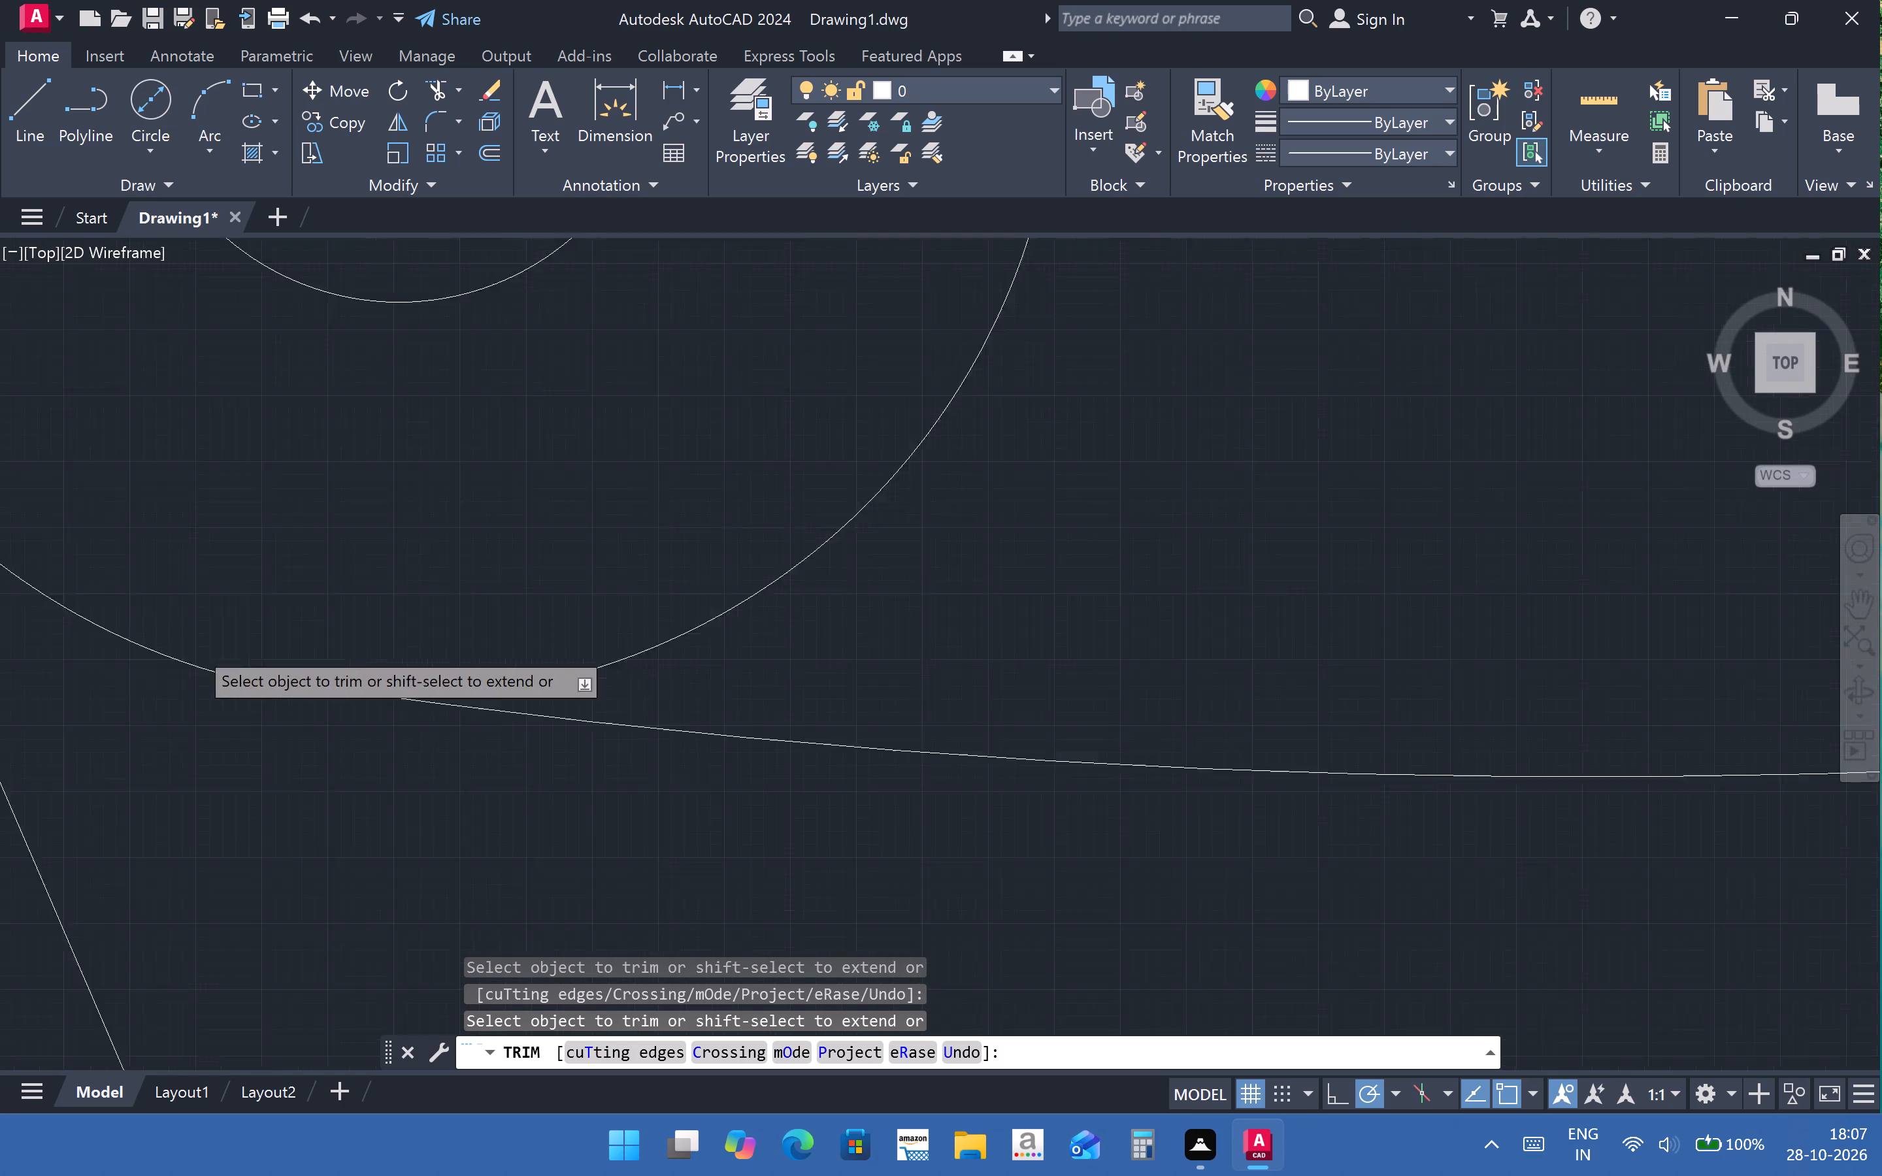
scroll(197, 646, "up", 1)
scroll(458, 697, "up", 3)
scroll(810, 787, "down", 9)
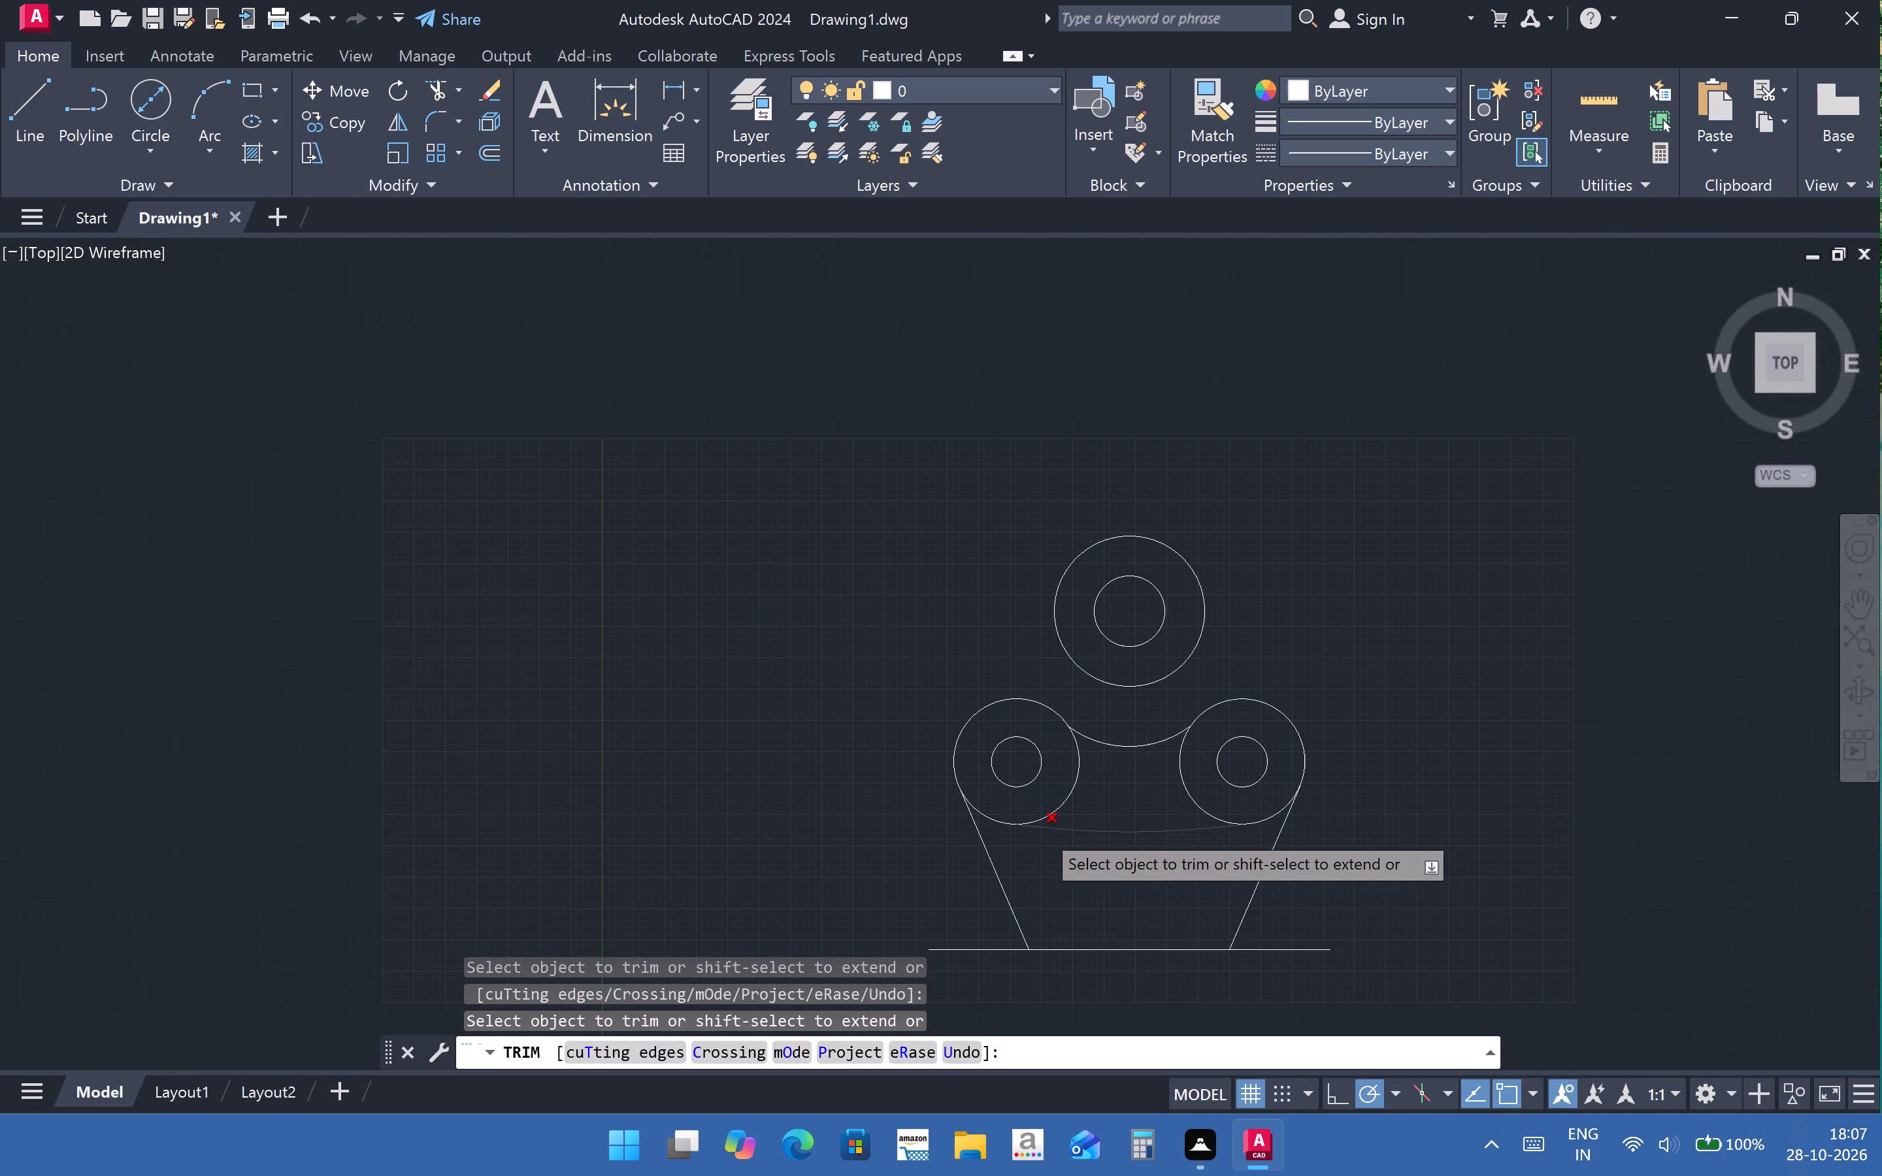
scroll(1283, 885, "up", 1)
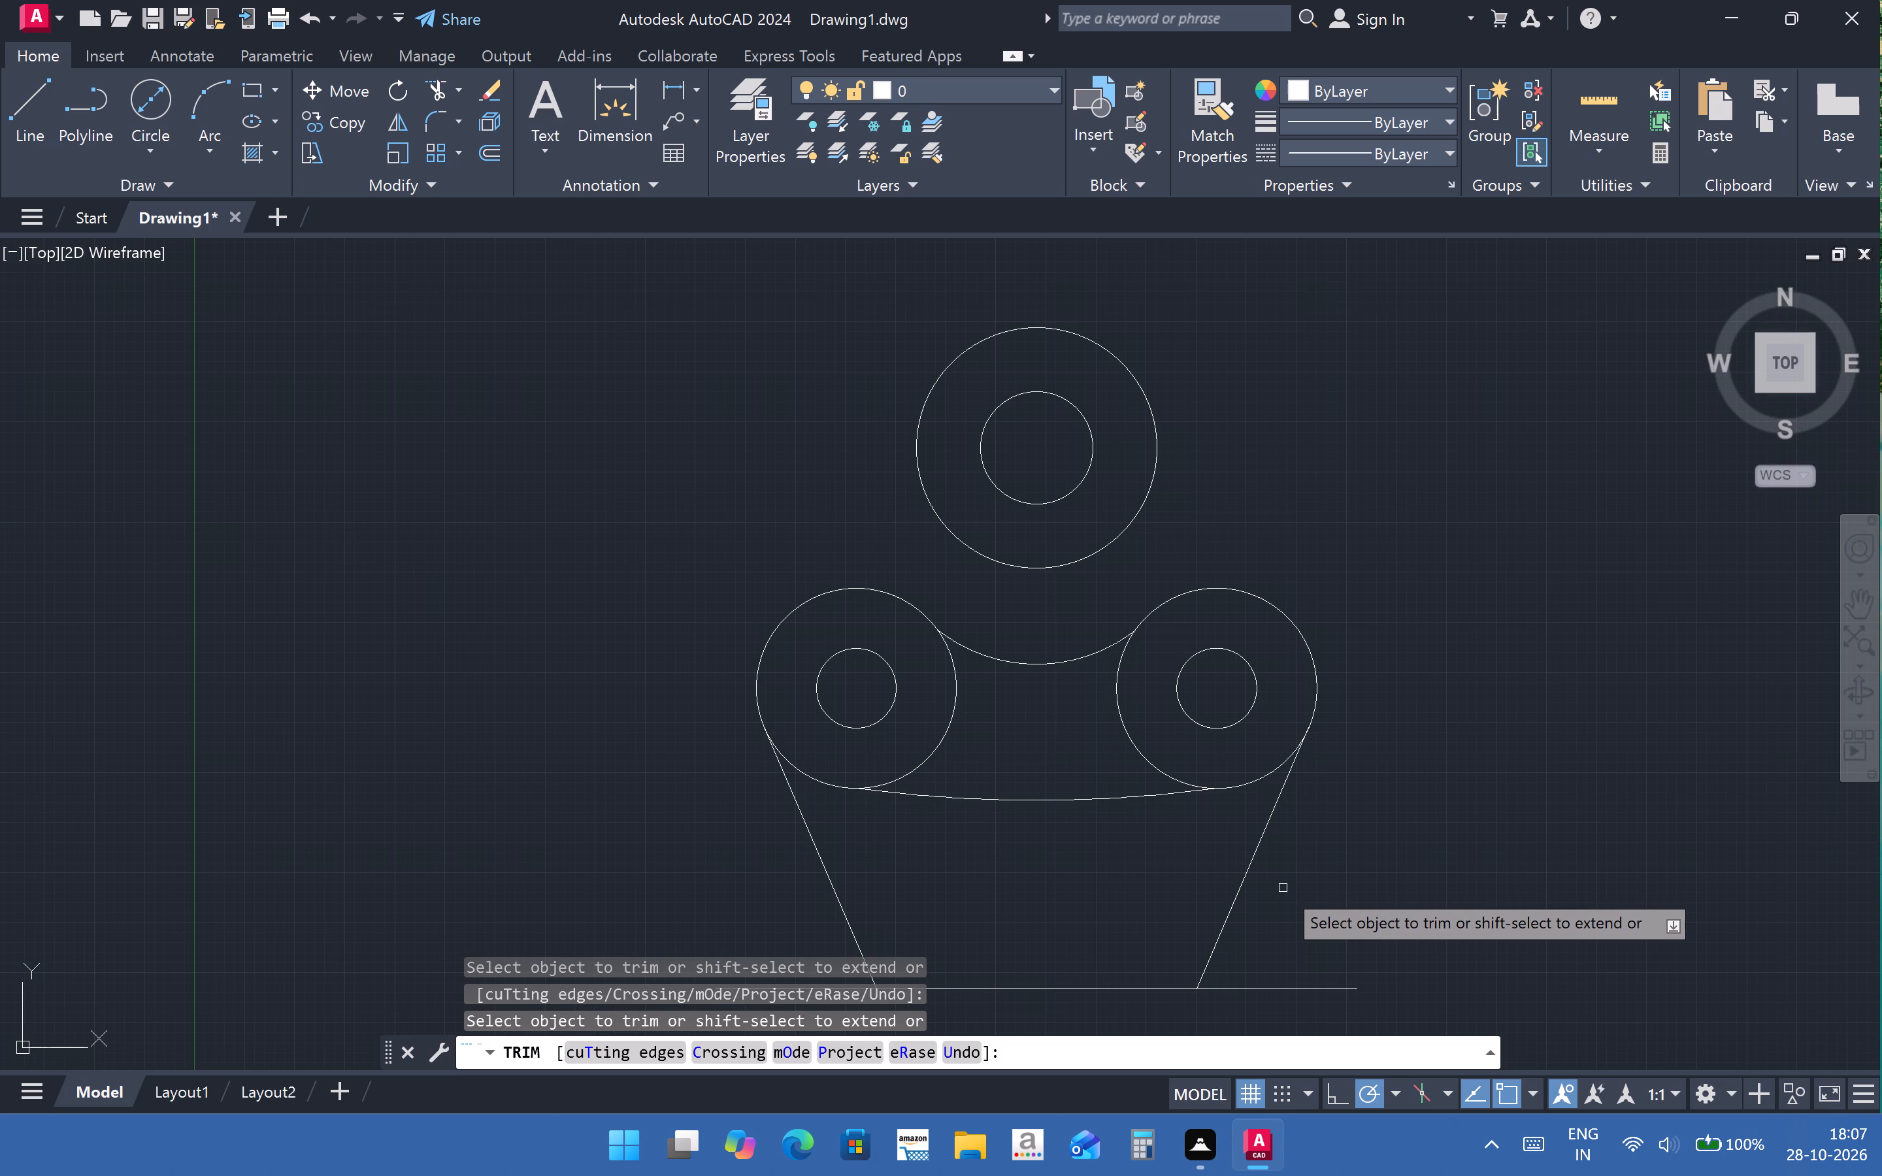
scroll(1146, 808, "up", 3)
scroll(1147, 817, "down", 2)
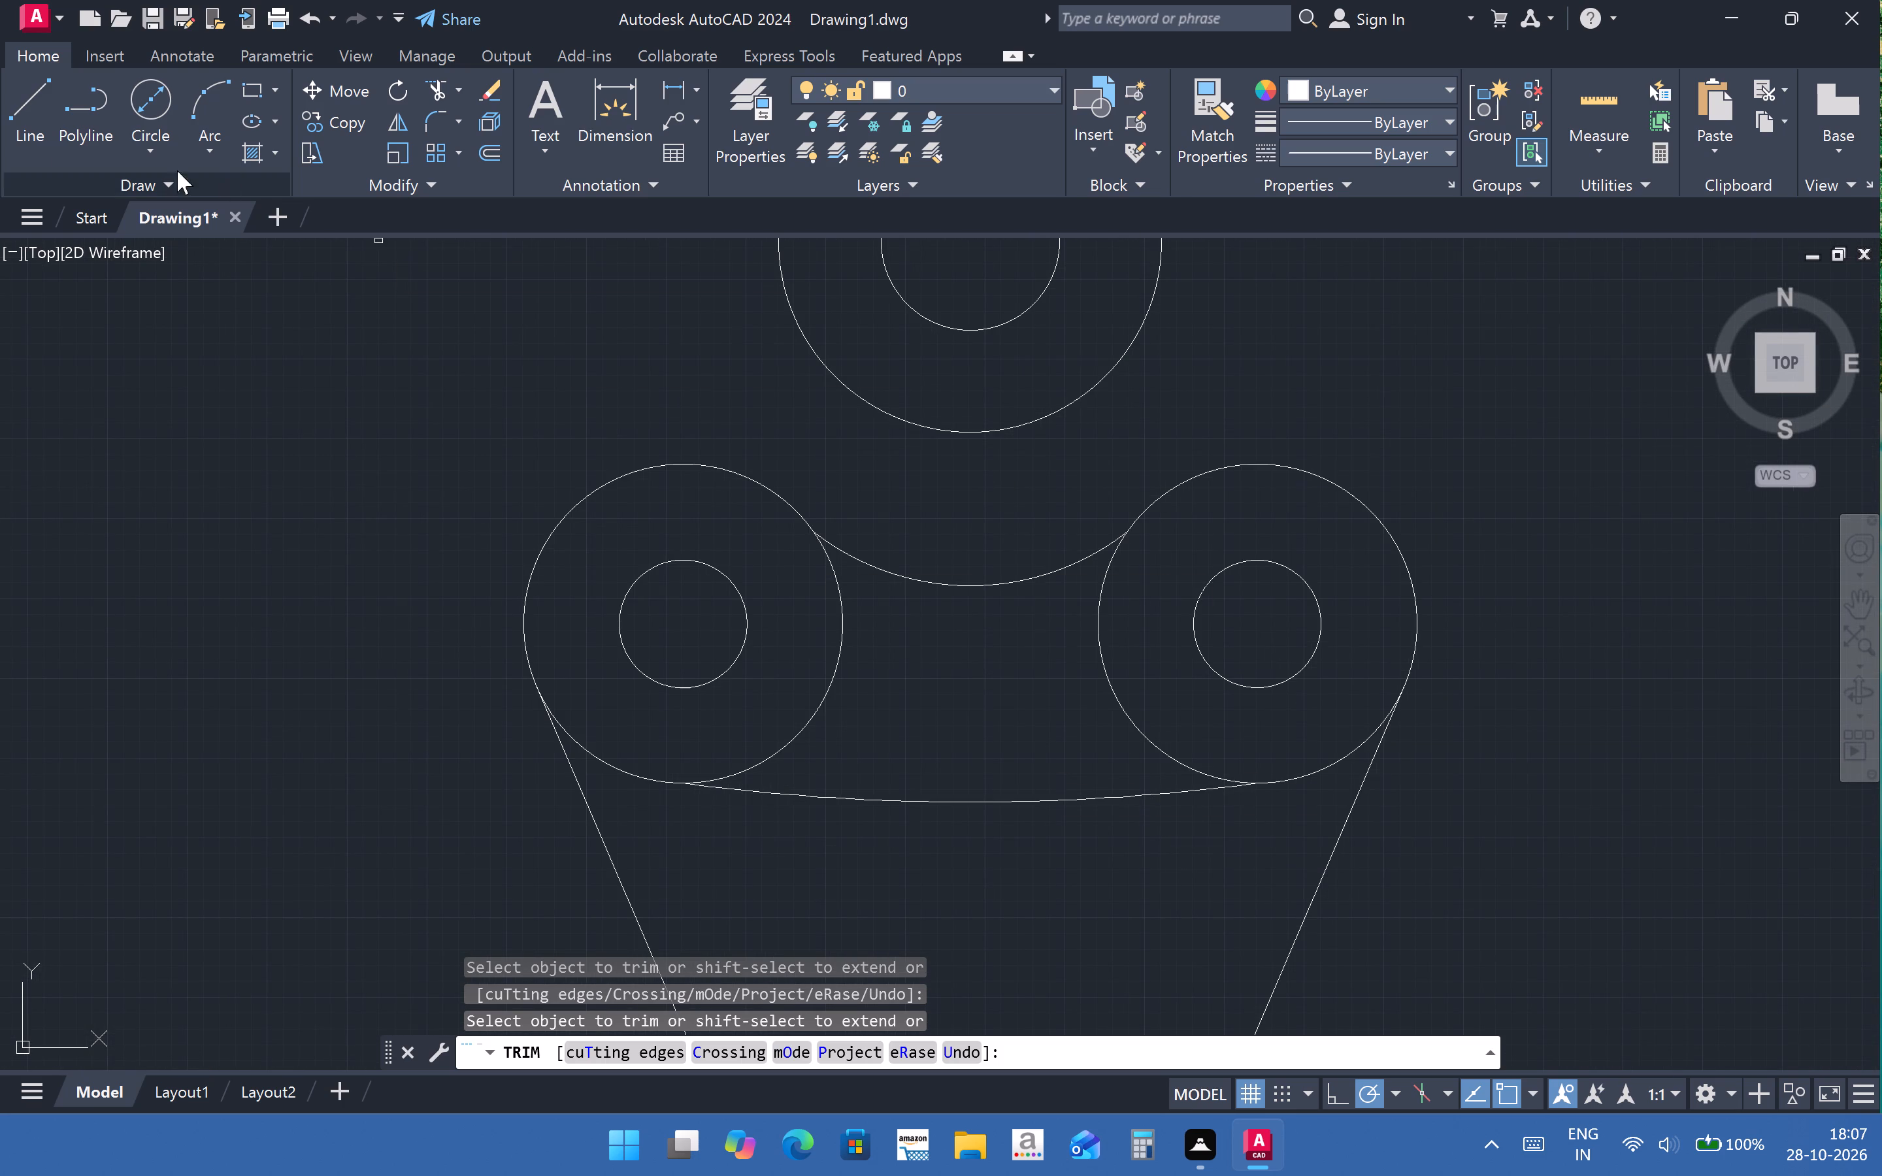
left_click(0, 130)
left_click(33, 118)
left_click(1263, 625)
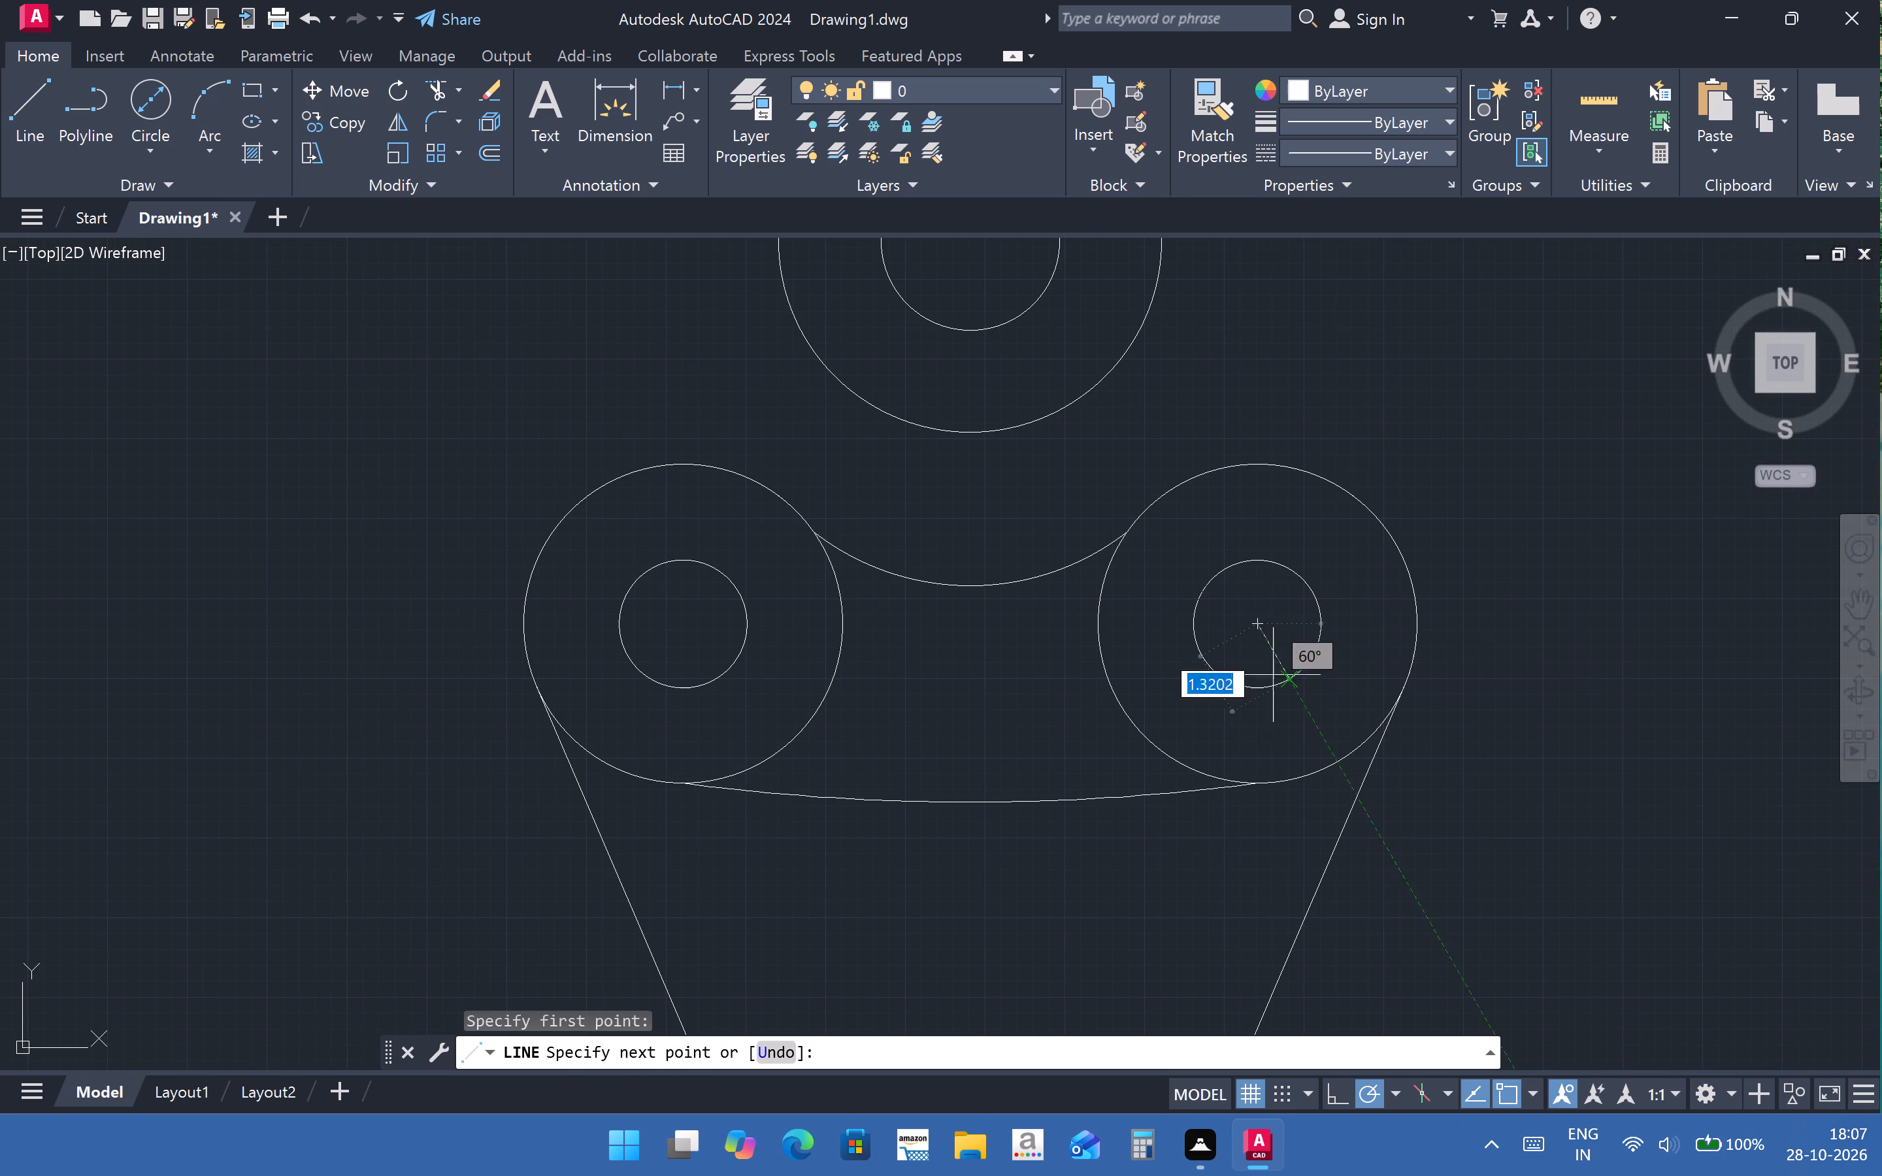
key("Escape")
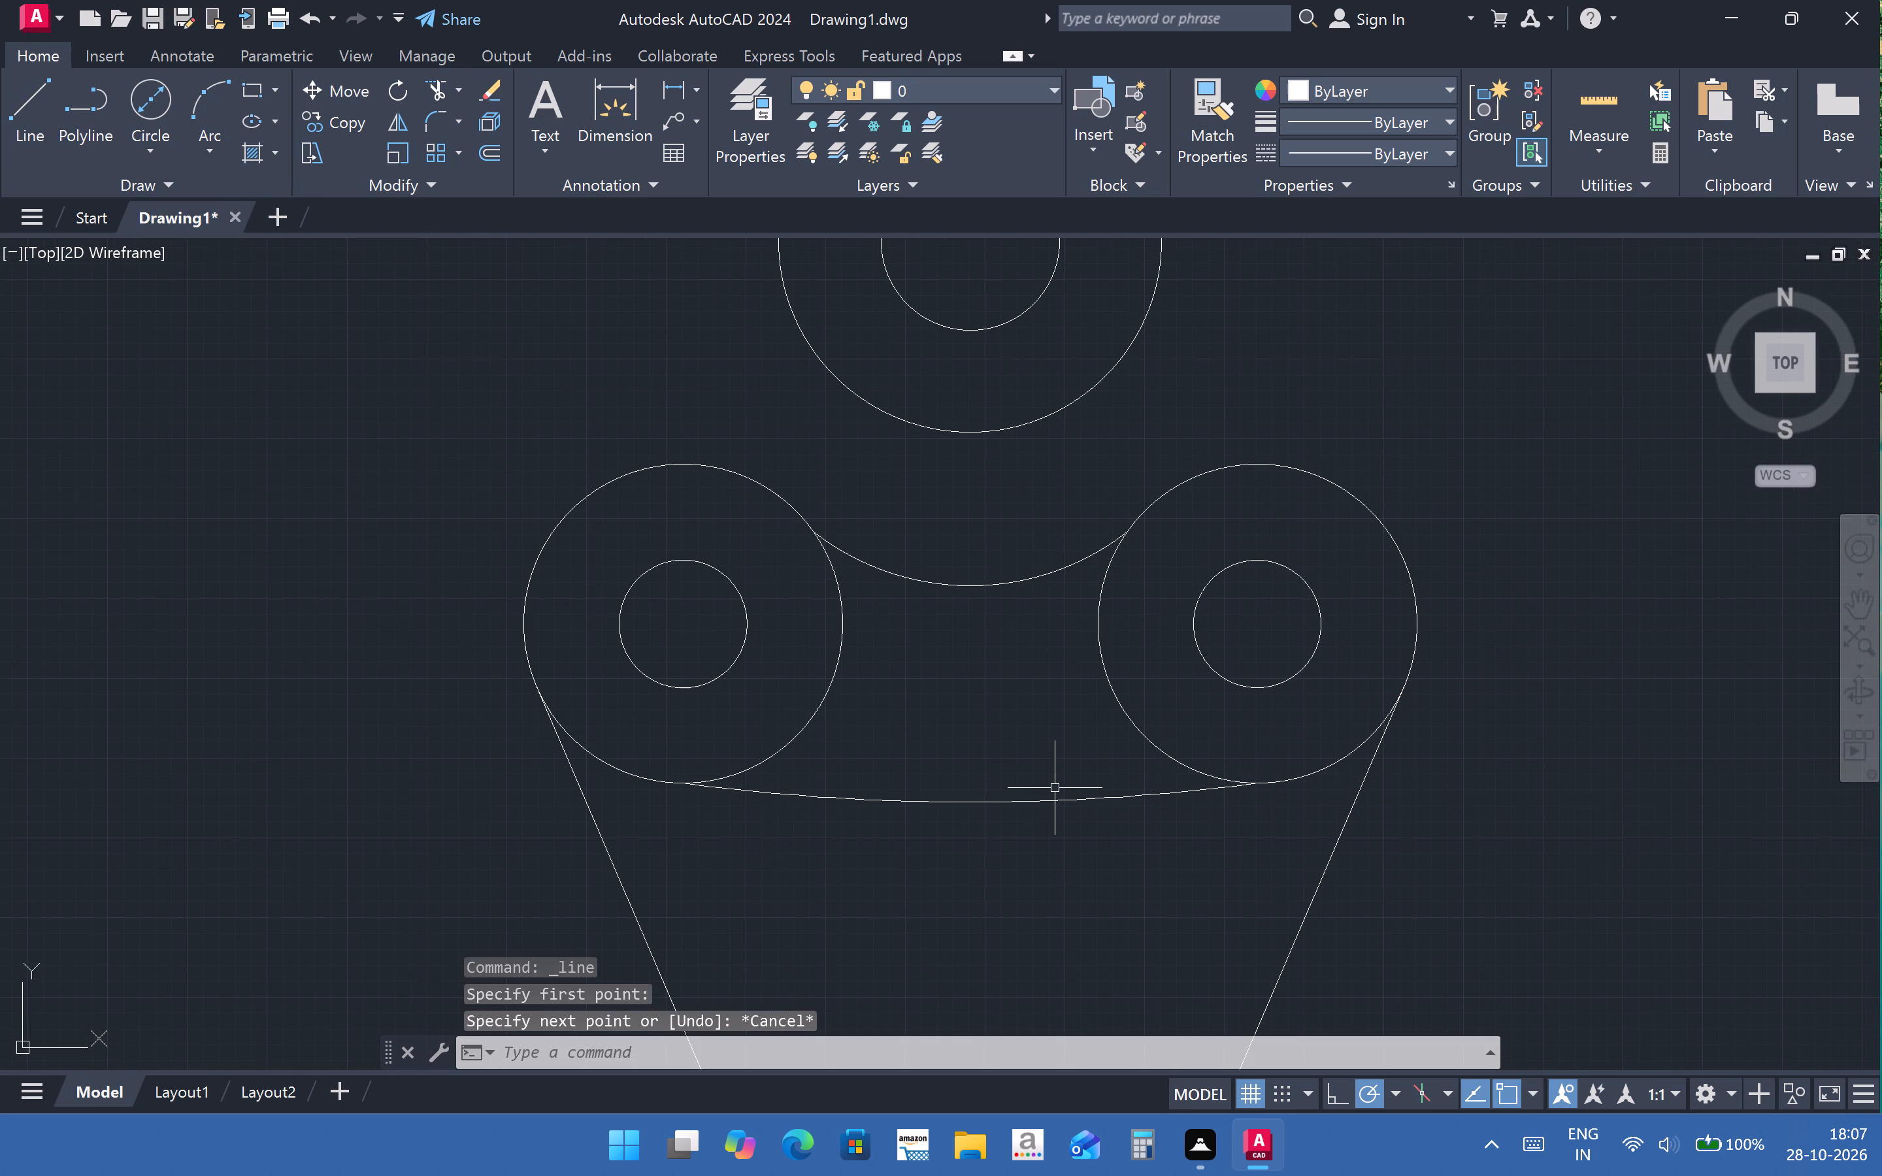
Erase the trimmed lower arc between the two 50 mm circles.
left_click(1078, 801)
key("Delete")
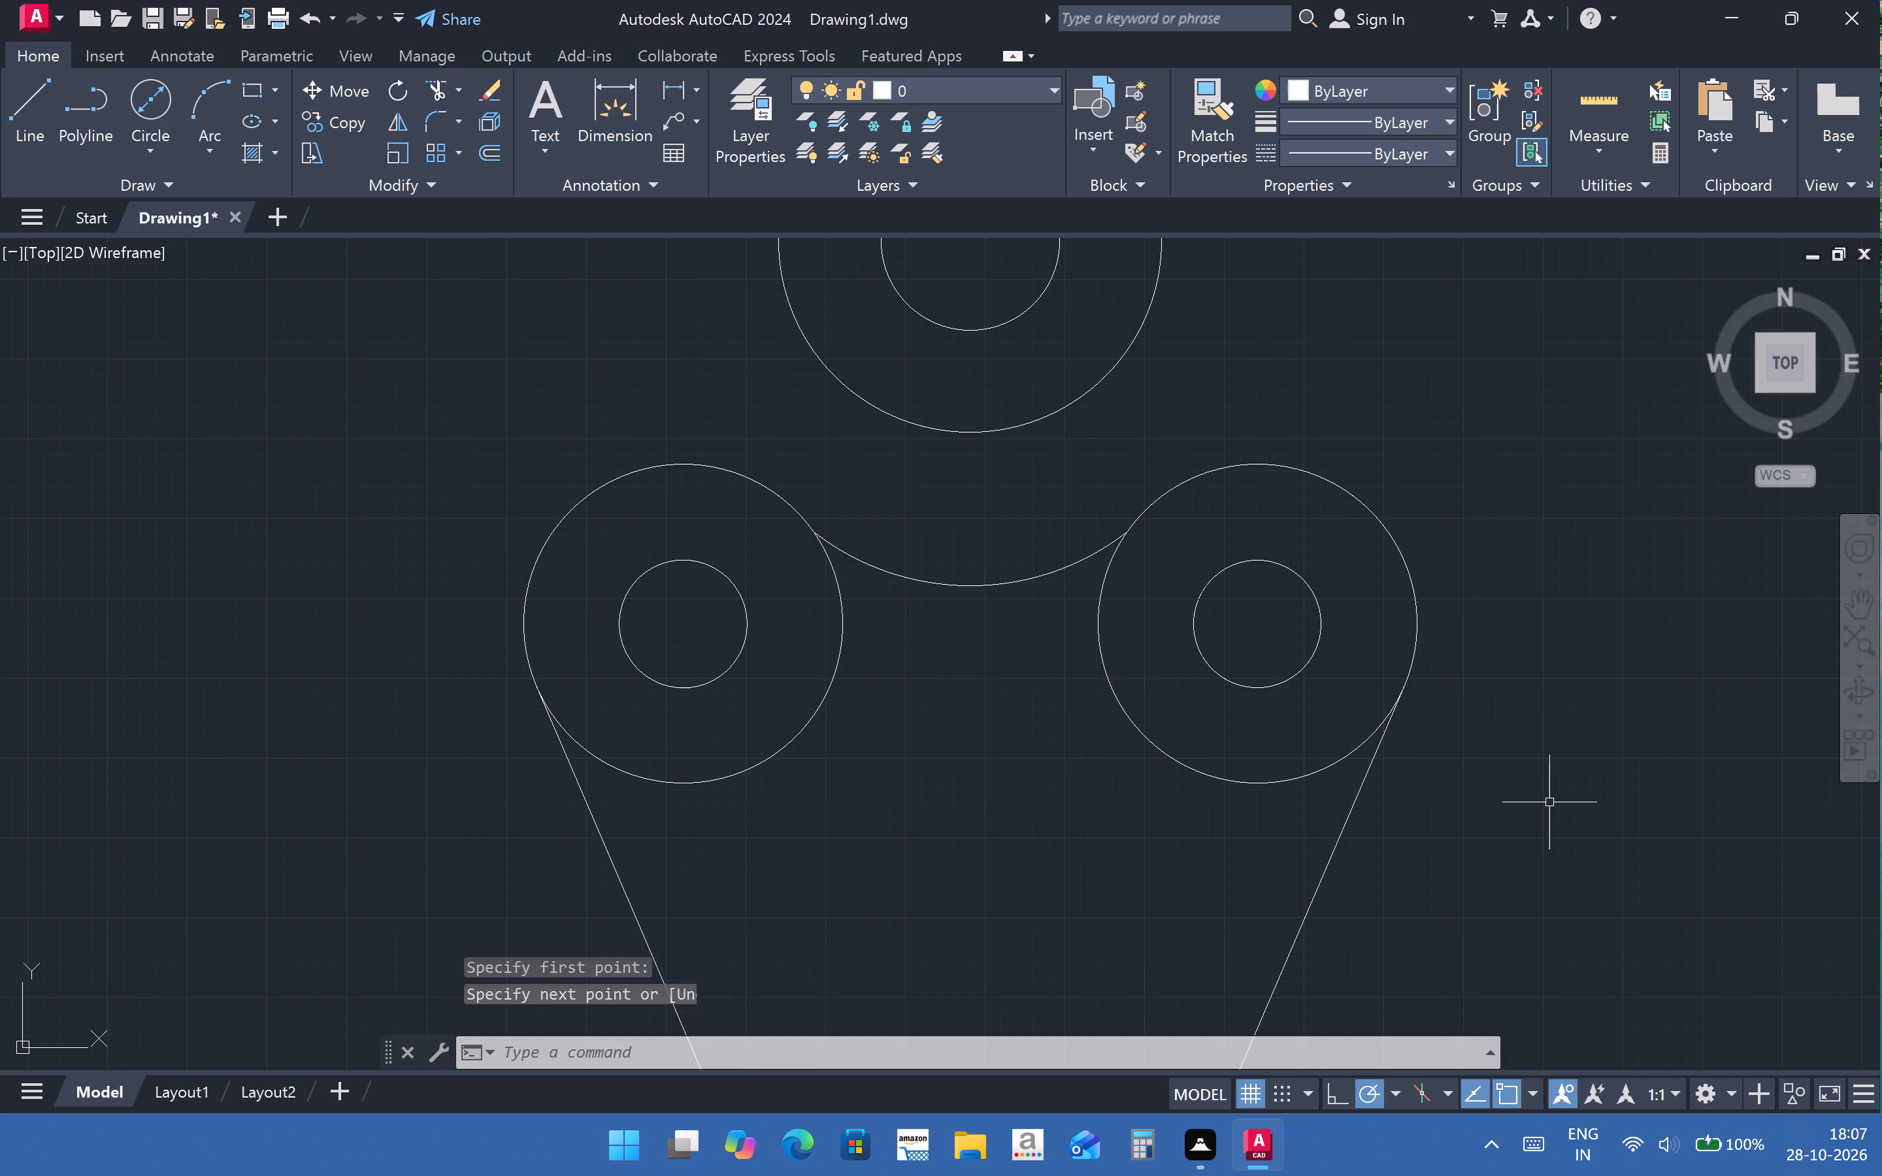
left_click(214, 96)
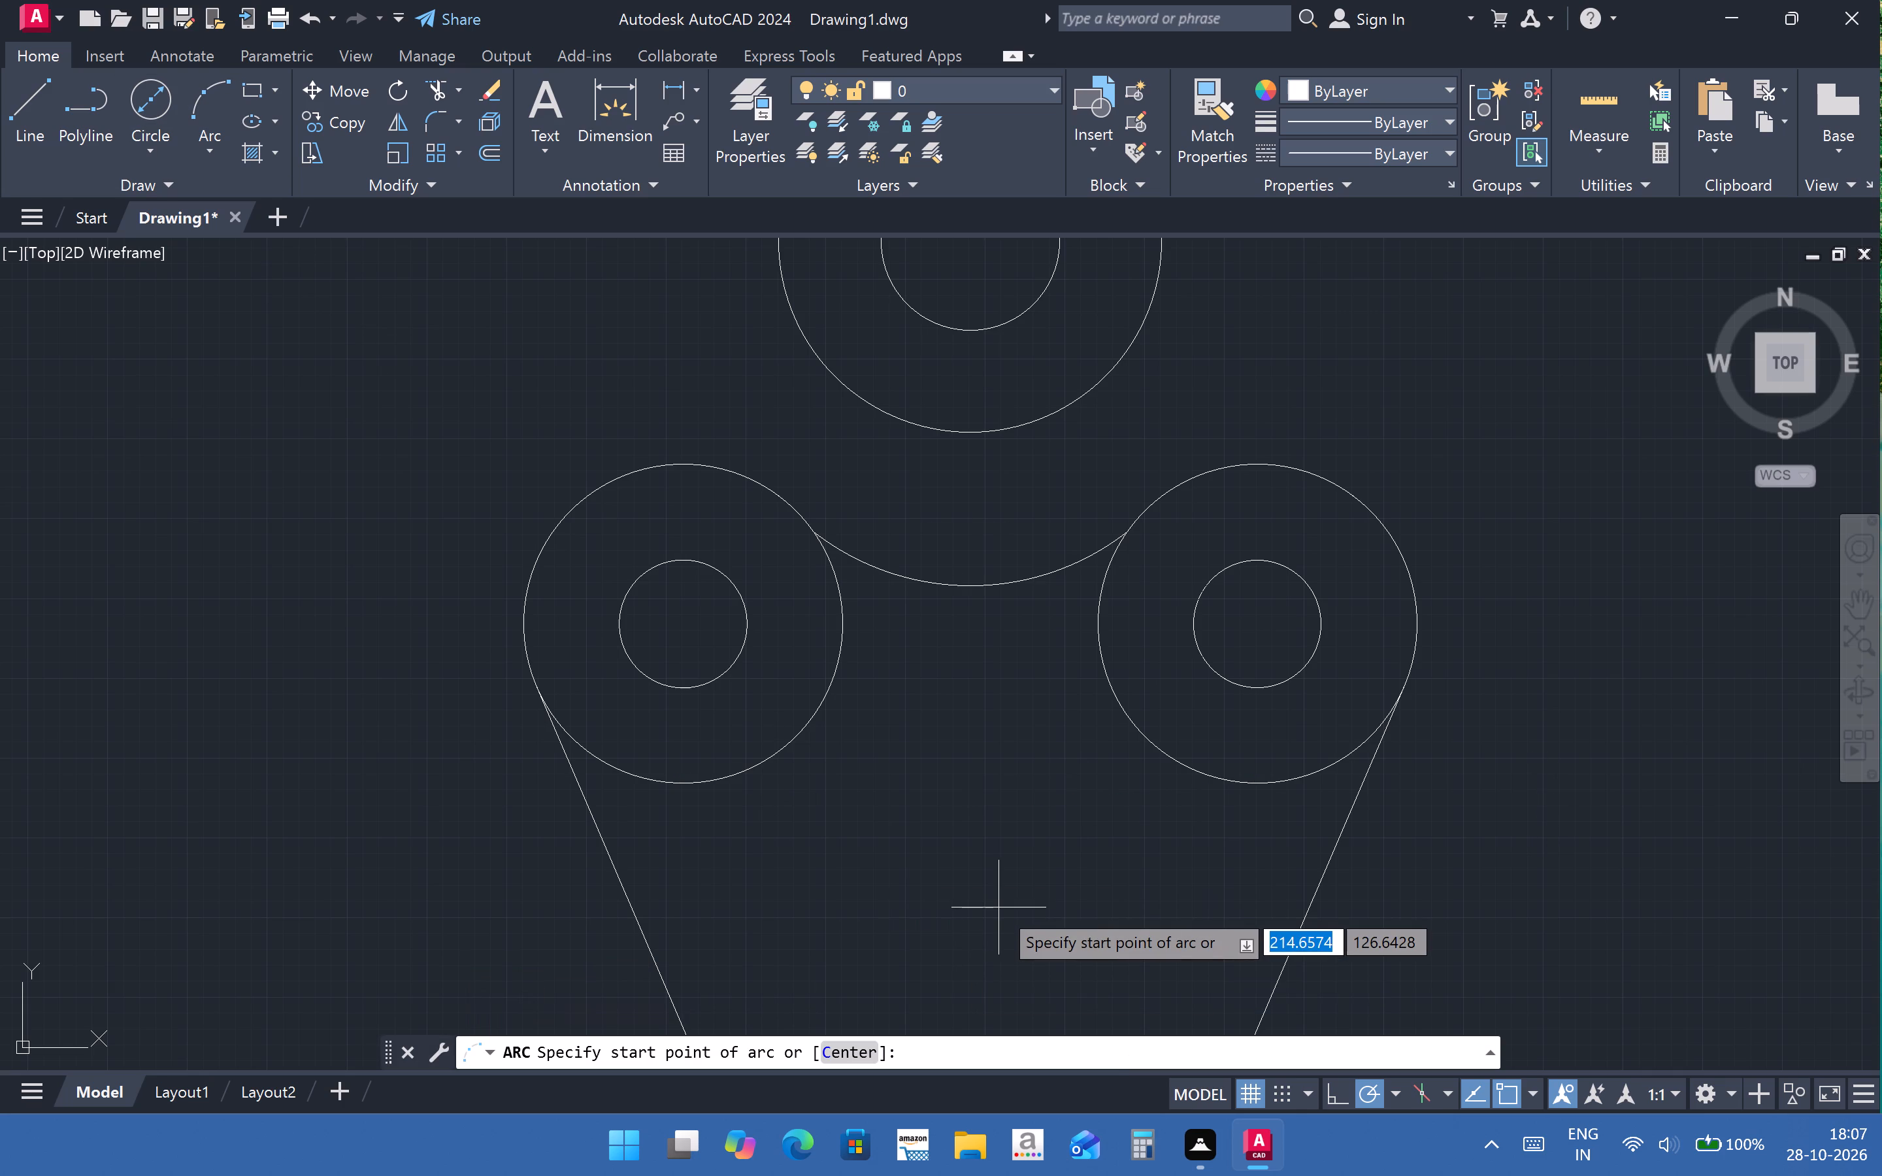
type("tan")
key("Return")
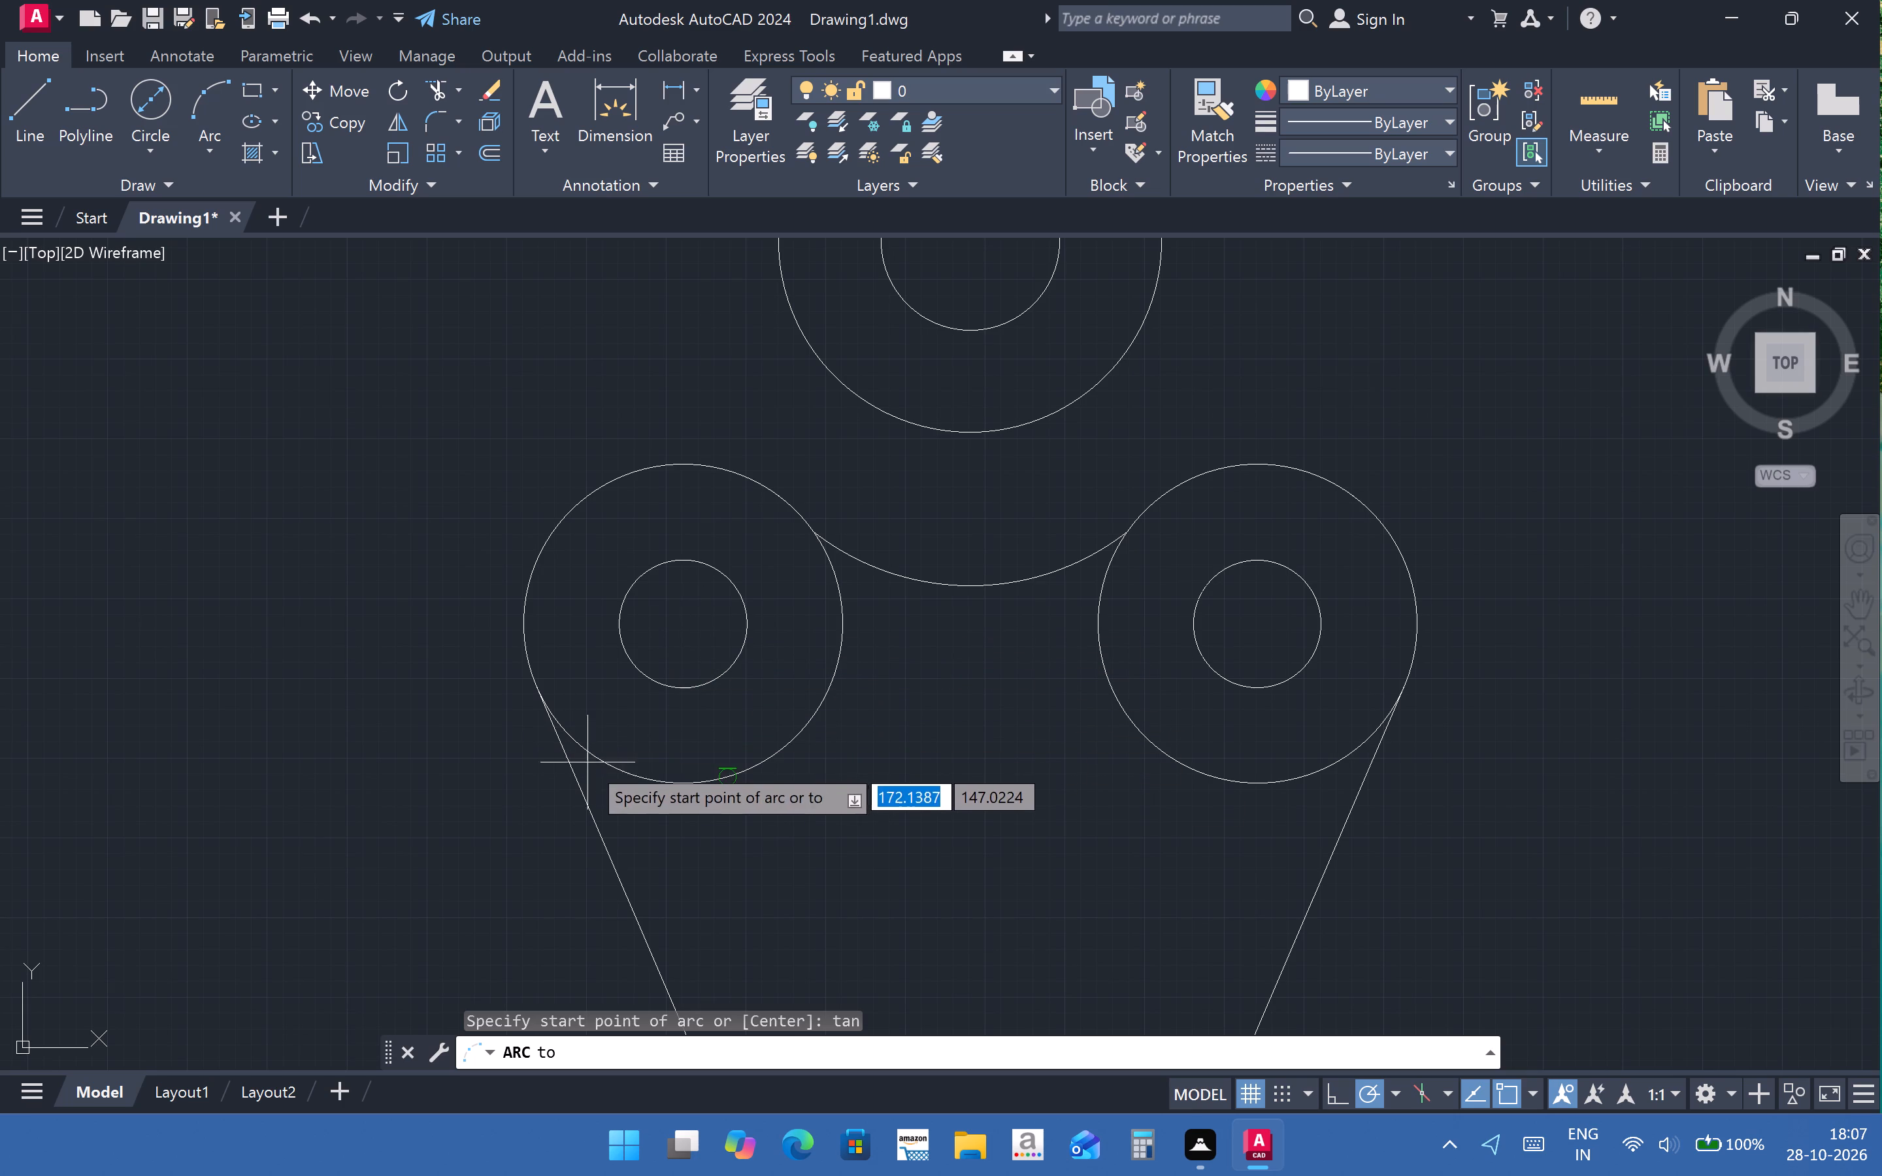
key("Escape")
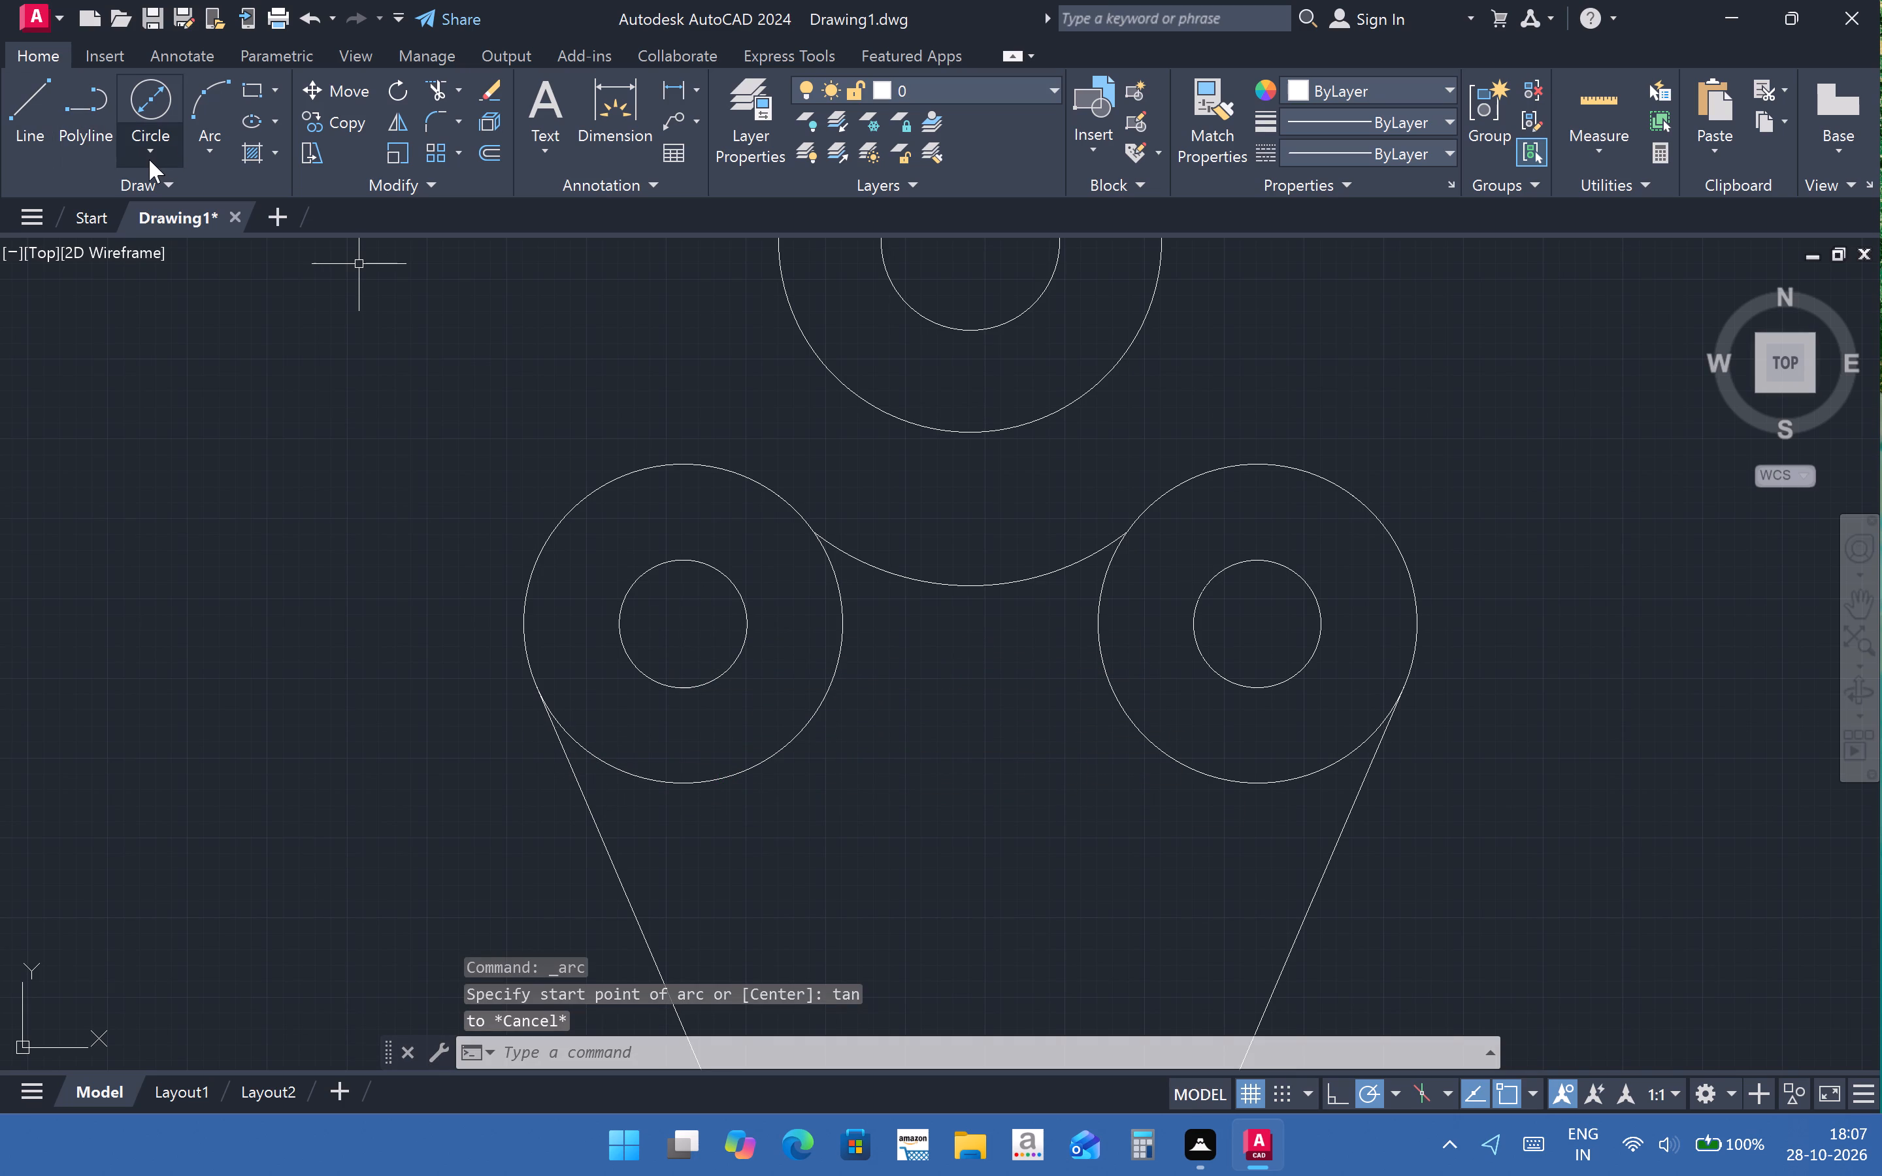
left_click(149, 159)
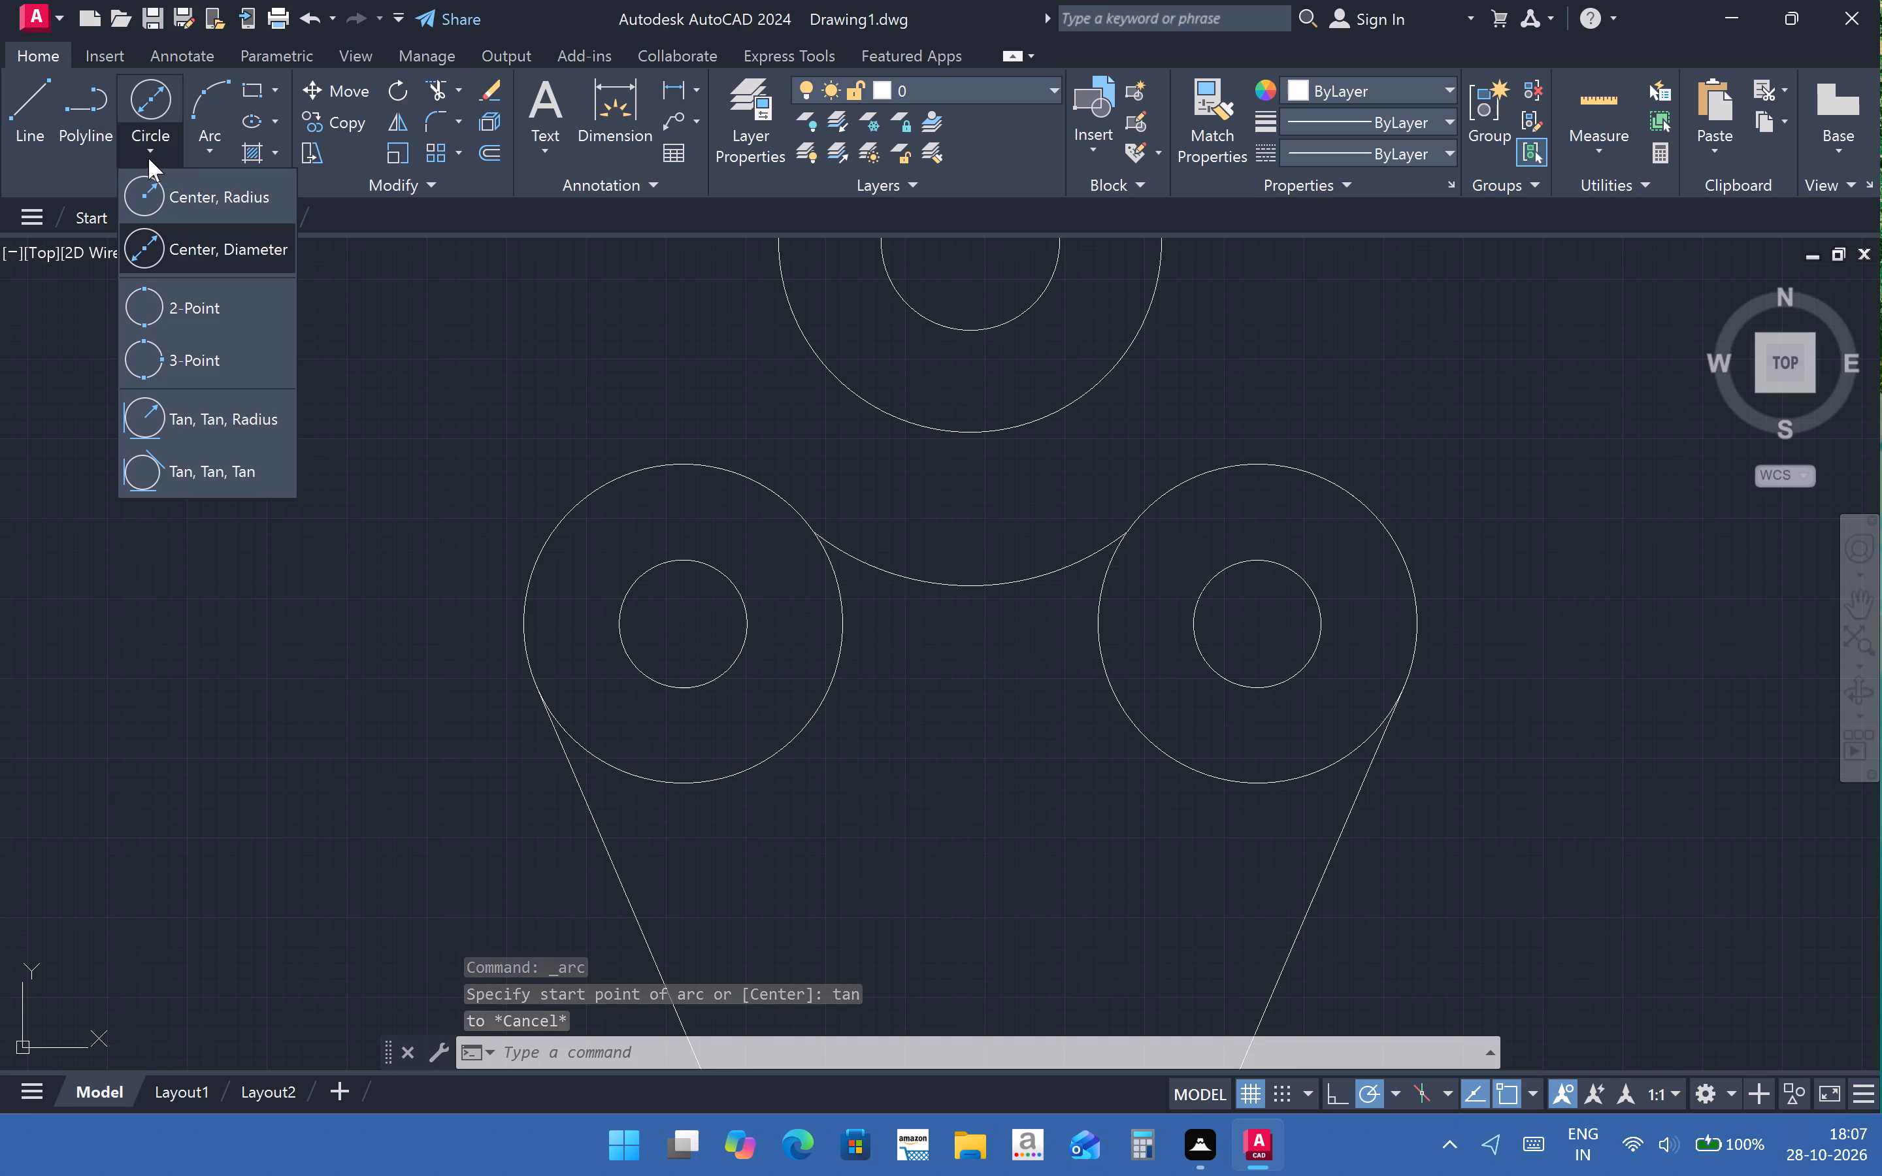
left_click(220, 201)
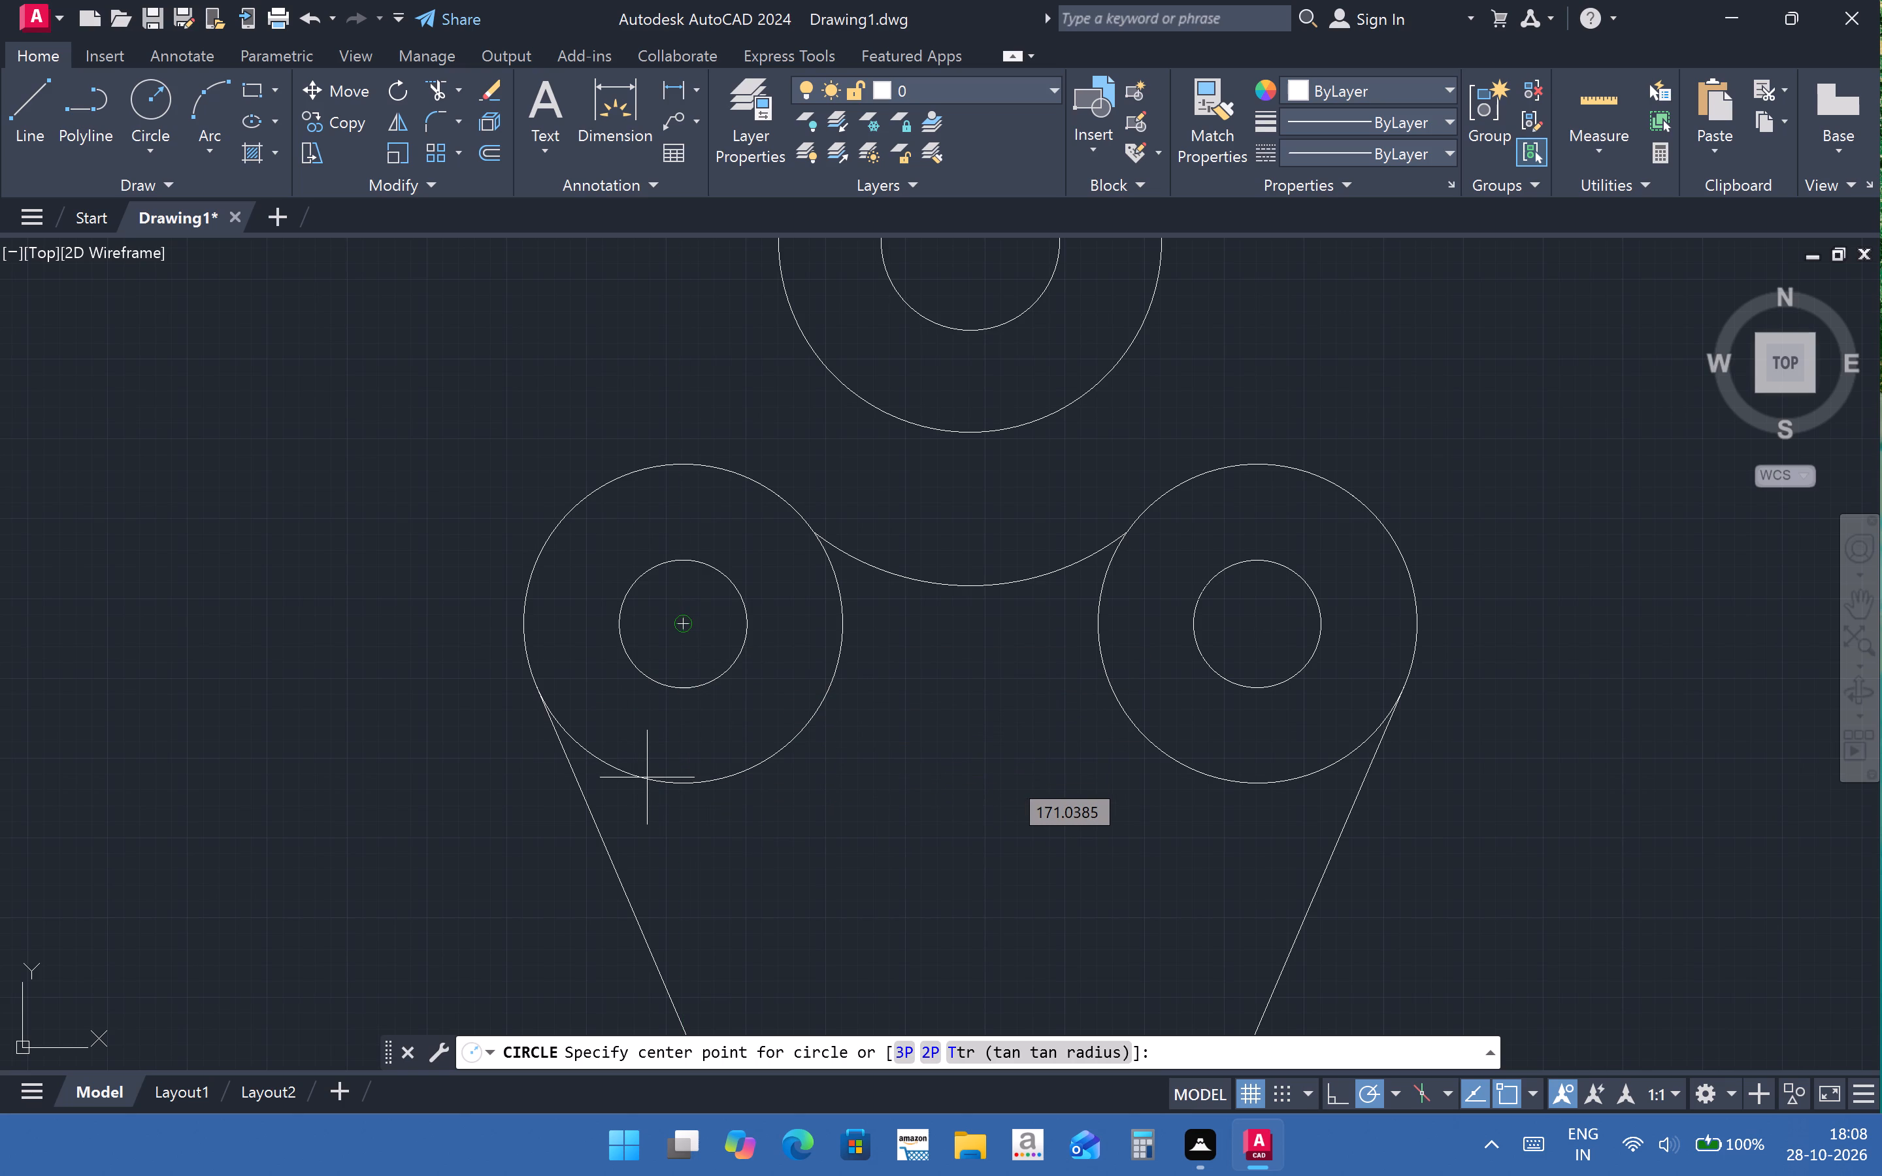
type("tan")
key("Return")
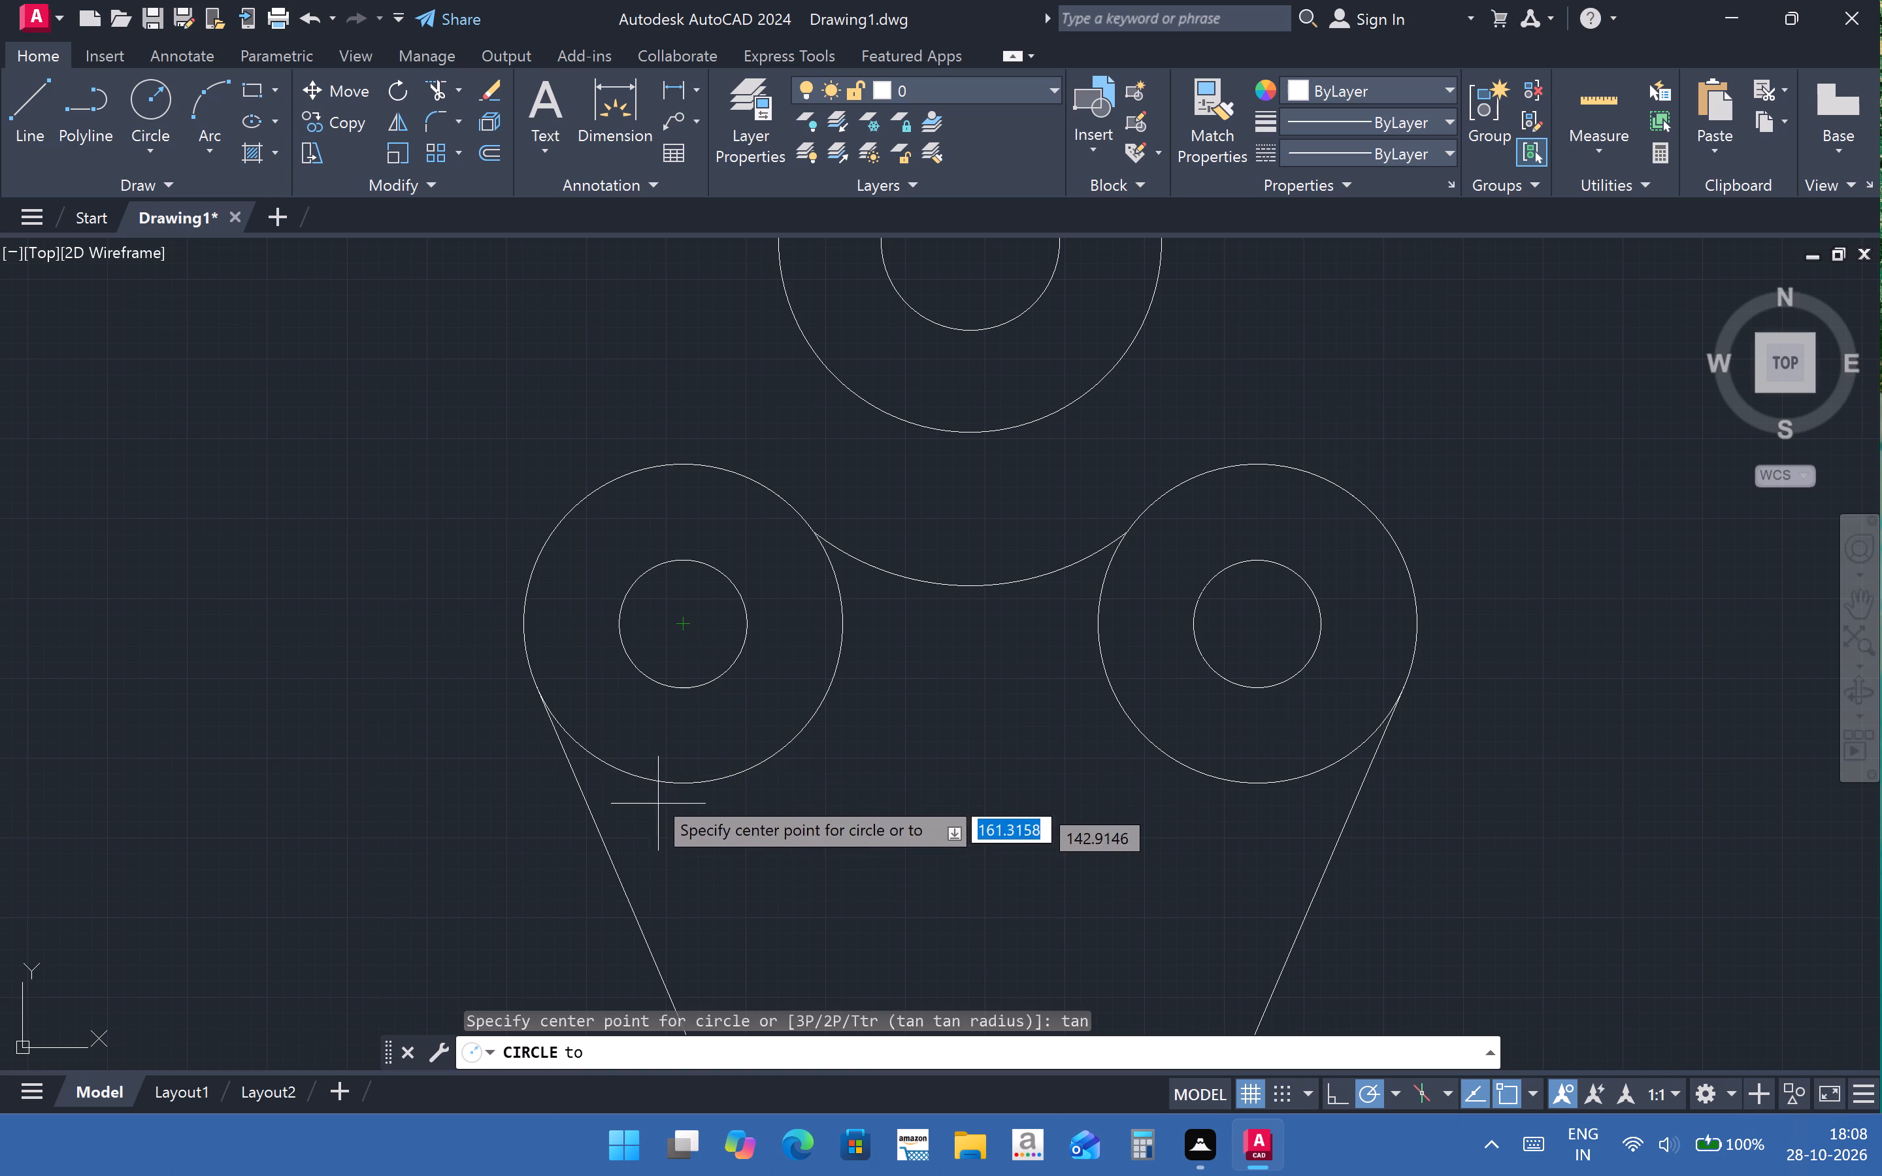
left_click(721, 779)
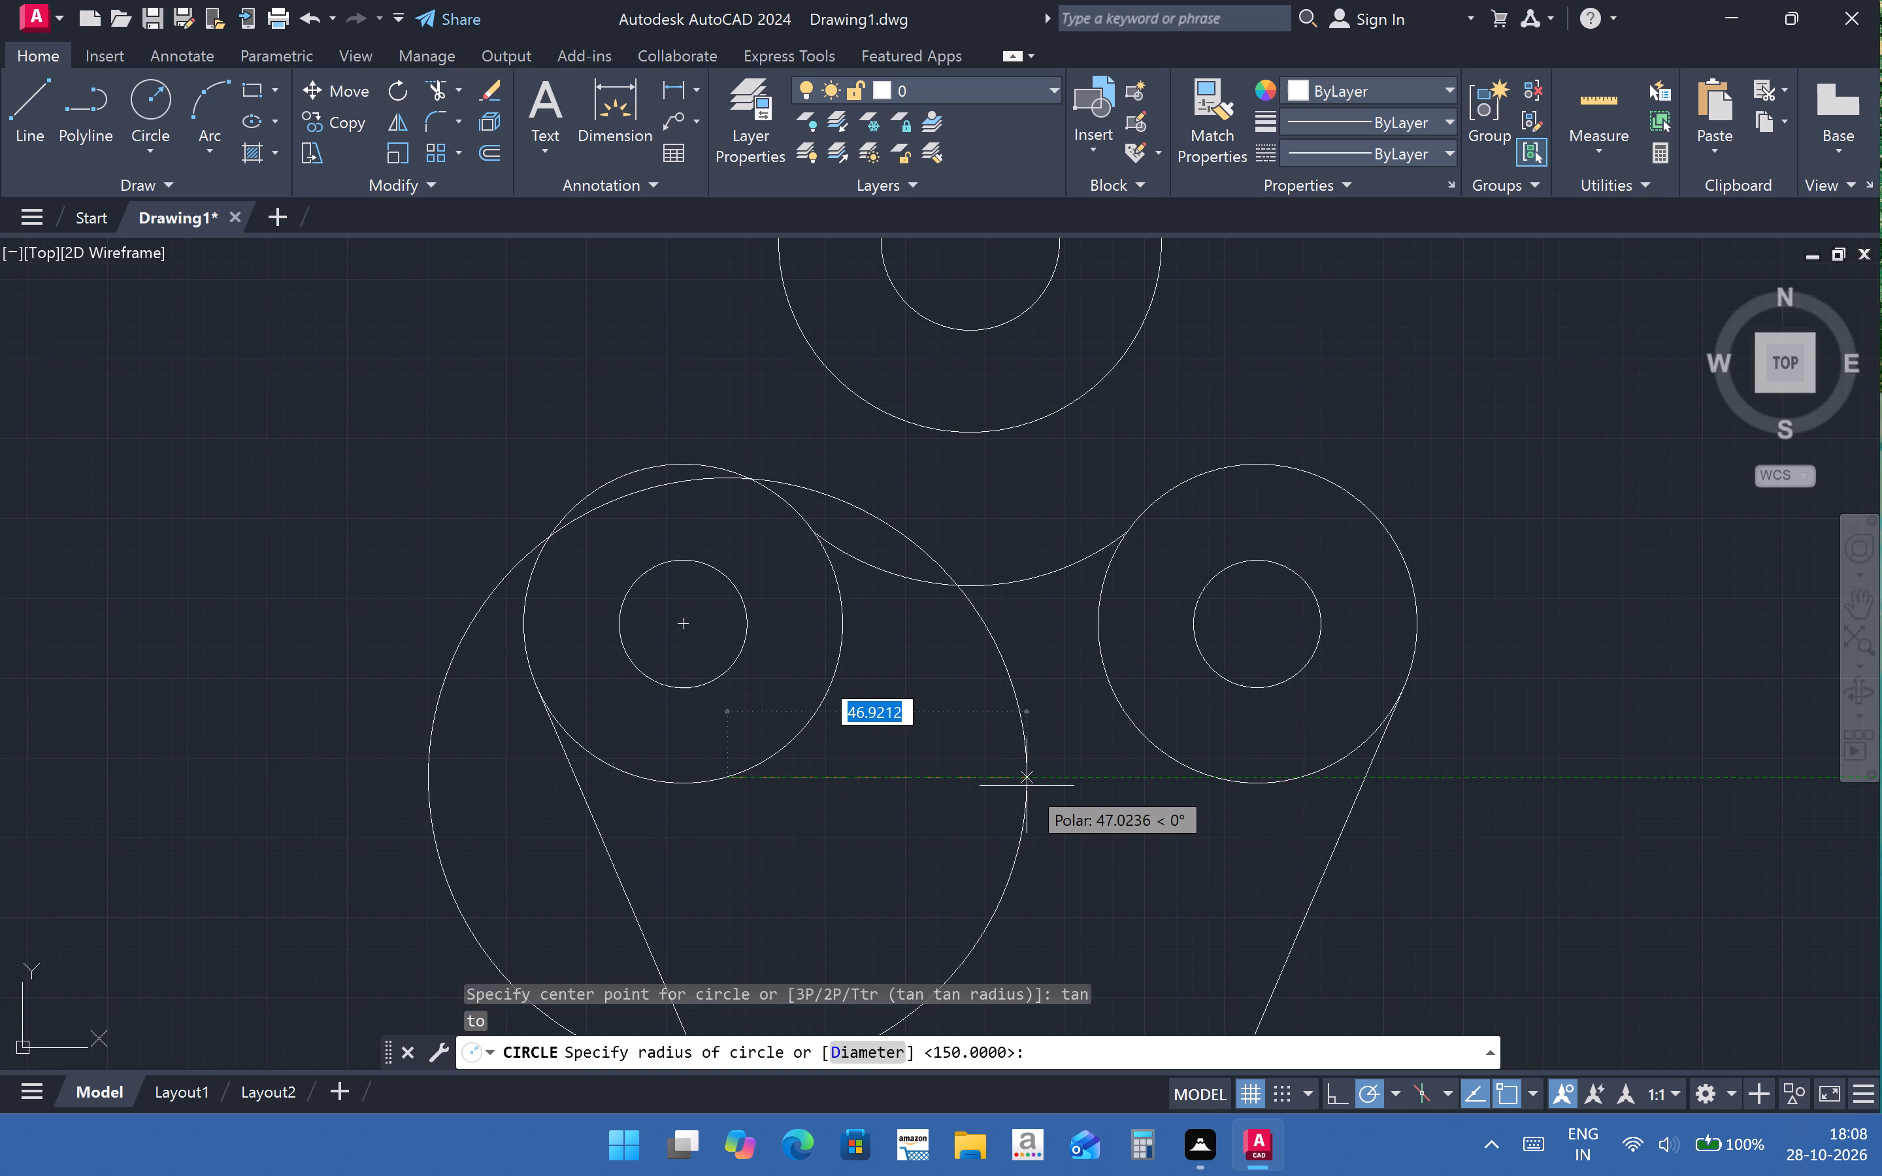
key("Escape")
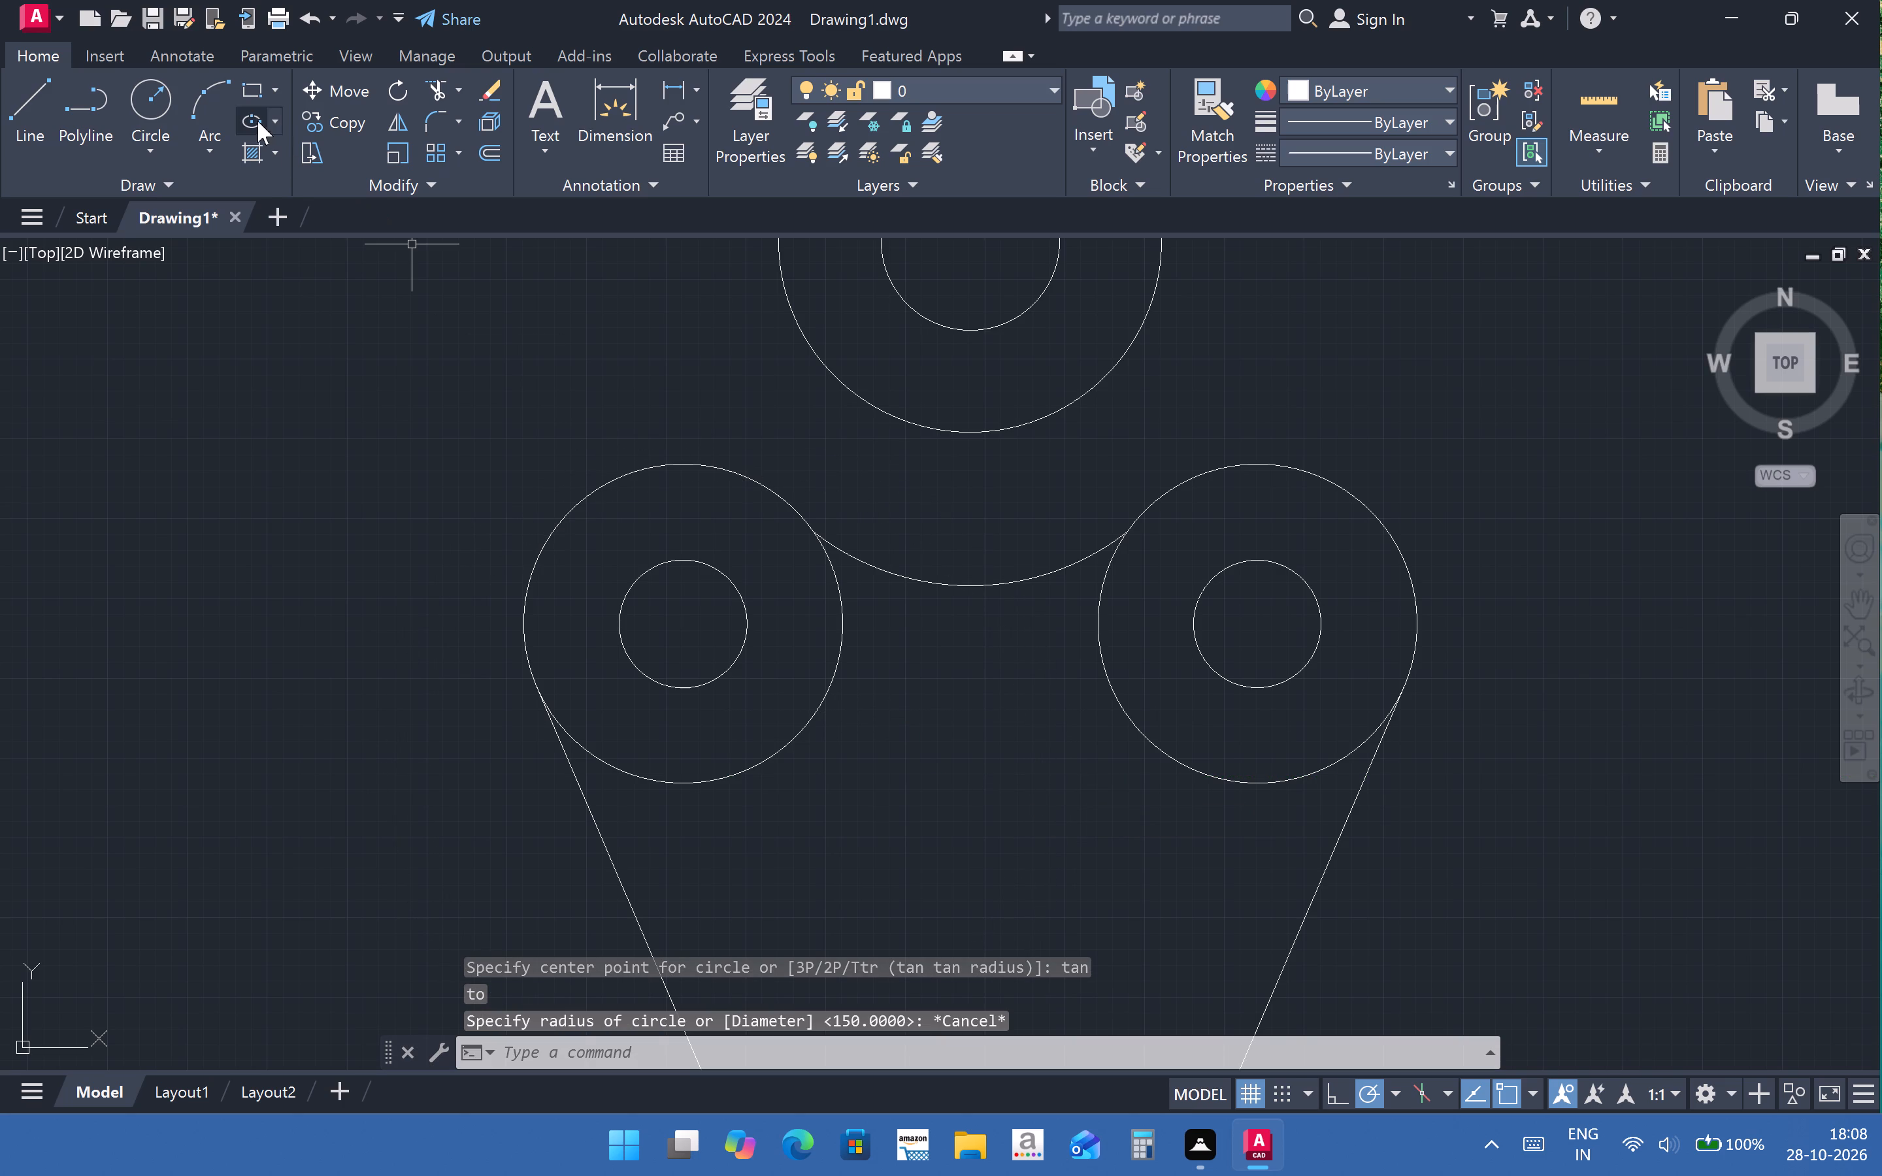
Draw a Start, End, Radius arc of radius 150 between the lower outer sides of the left and right 50 mm circles.
left_click(223, 150)
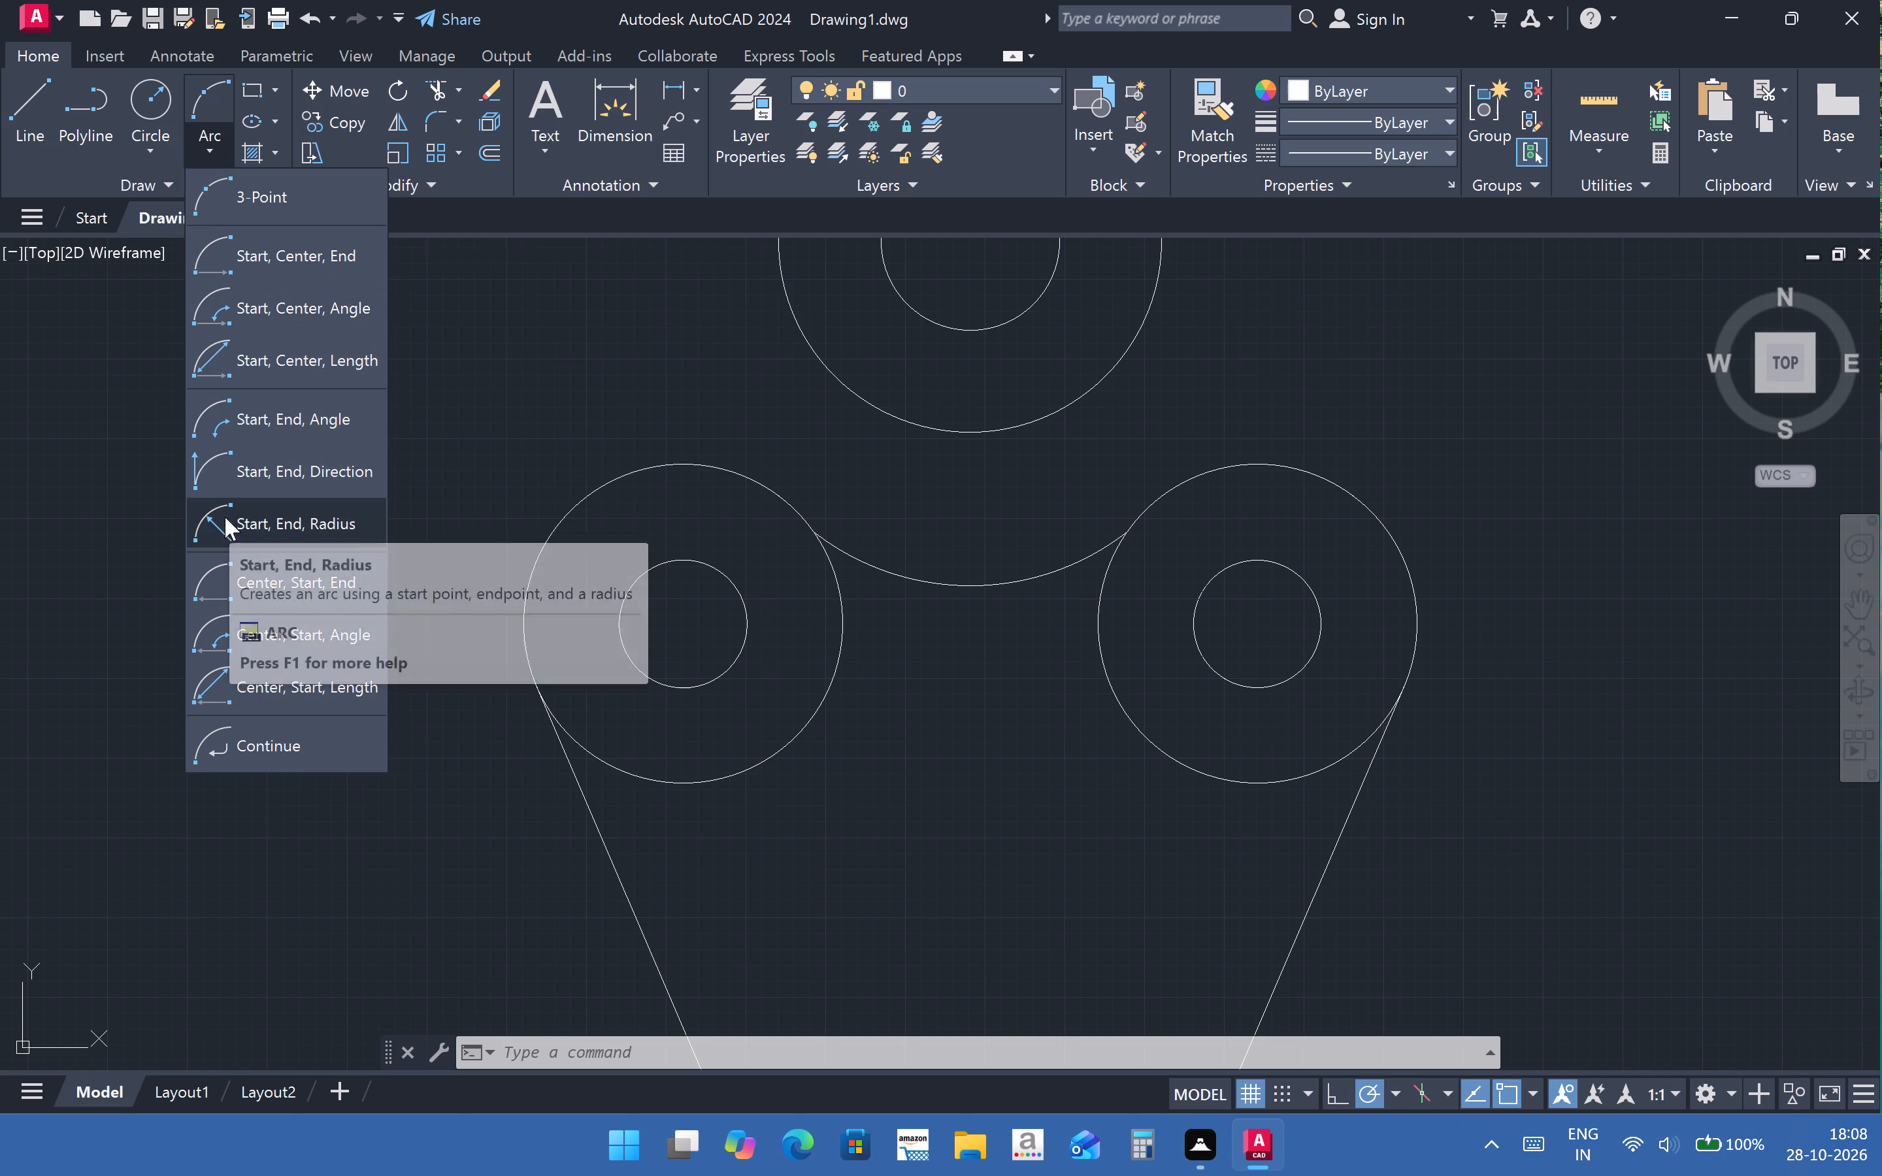
left_click(352, 530)
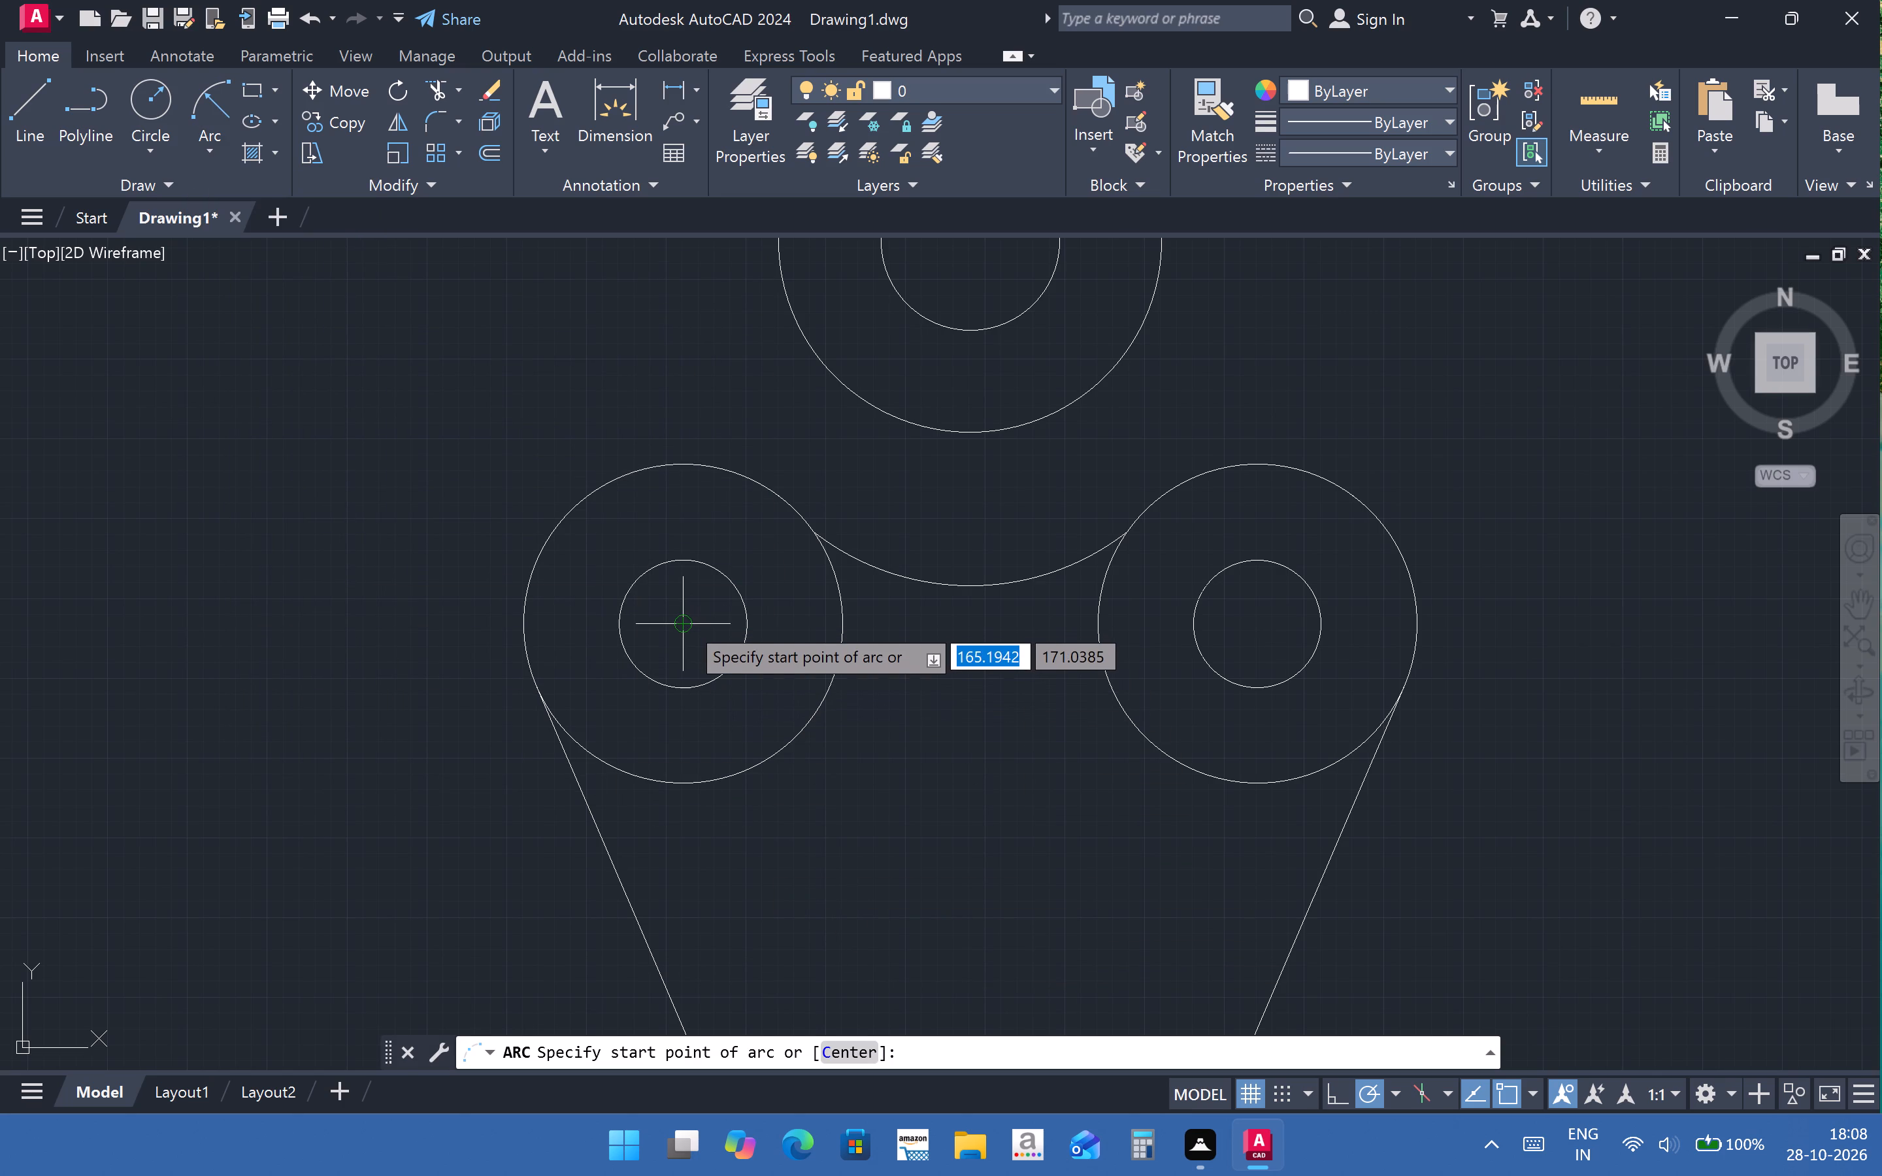
left_click(606, 766)
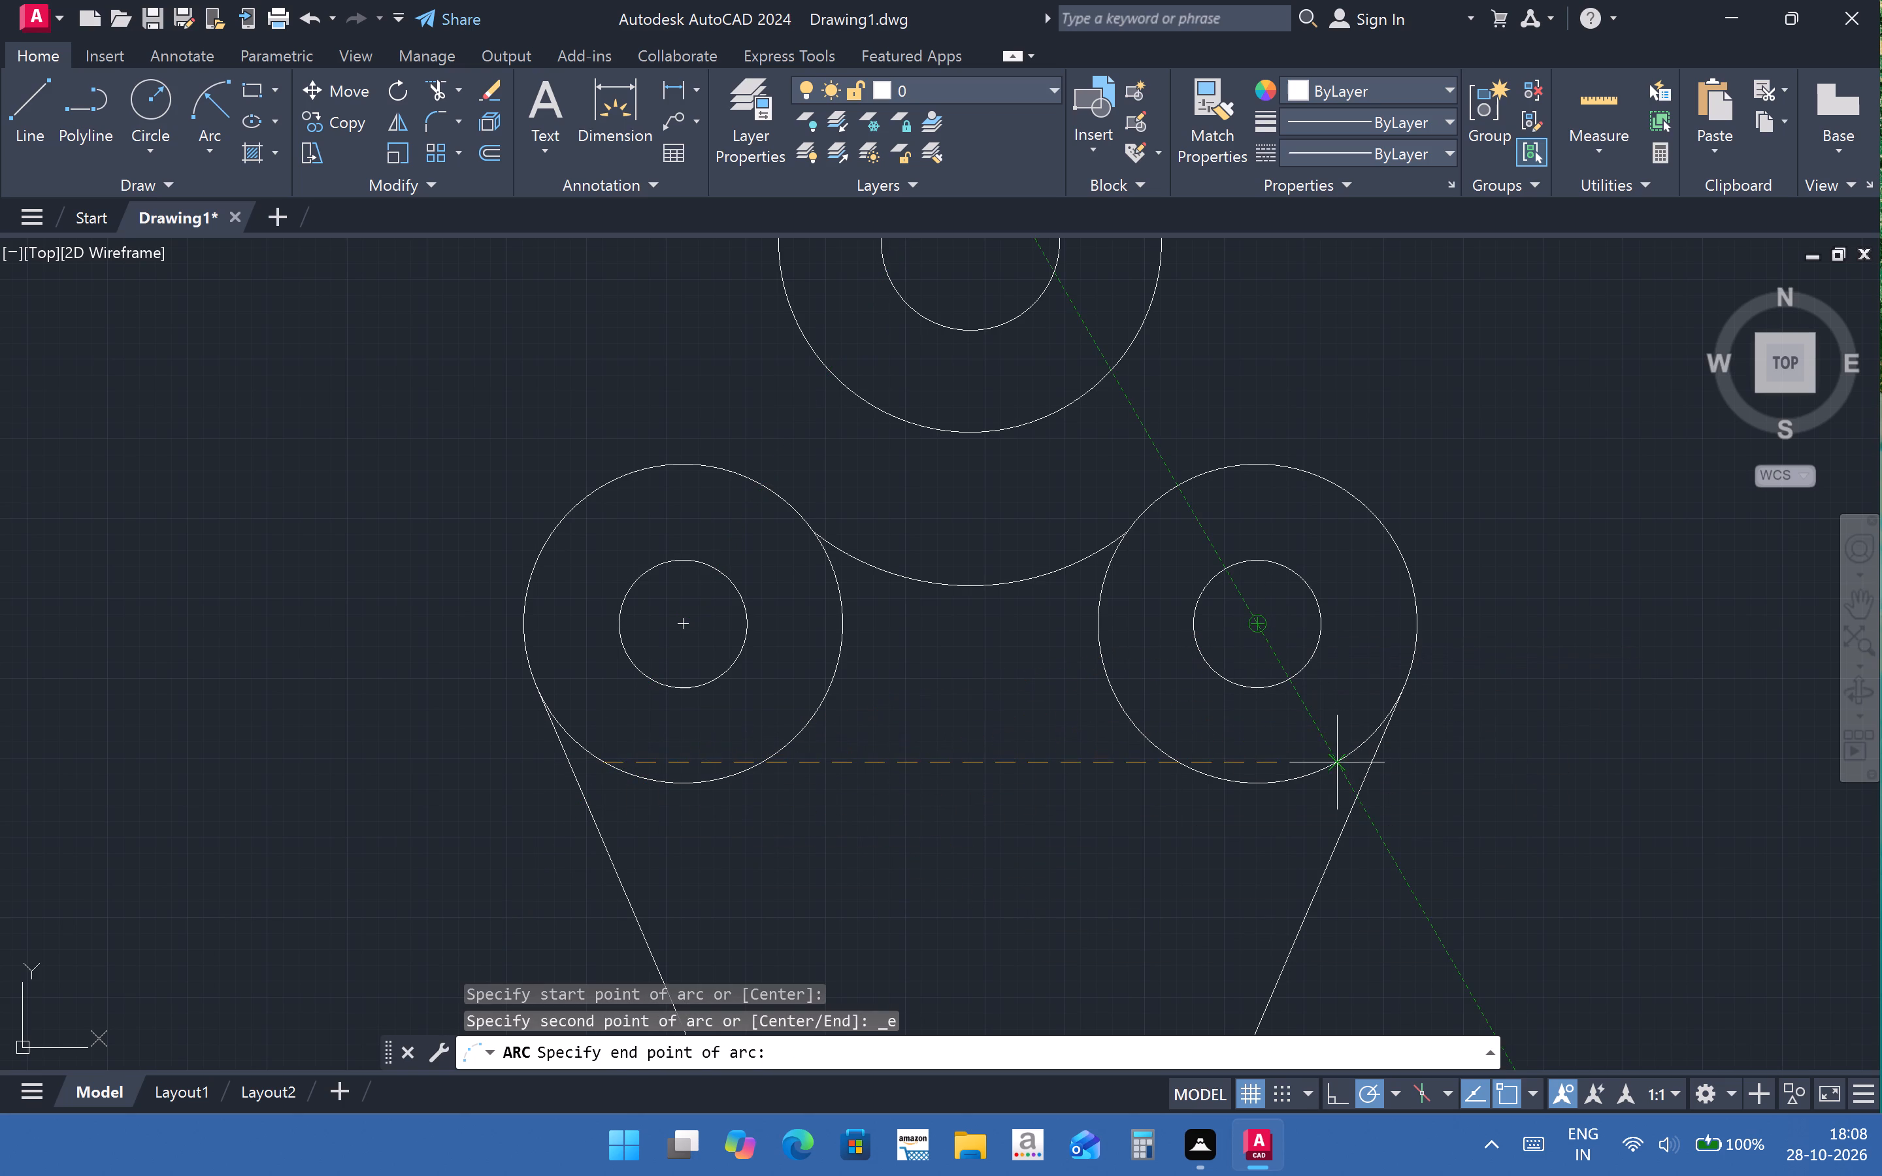
left_click(1343, 770)
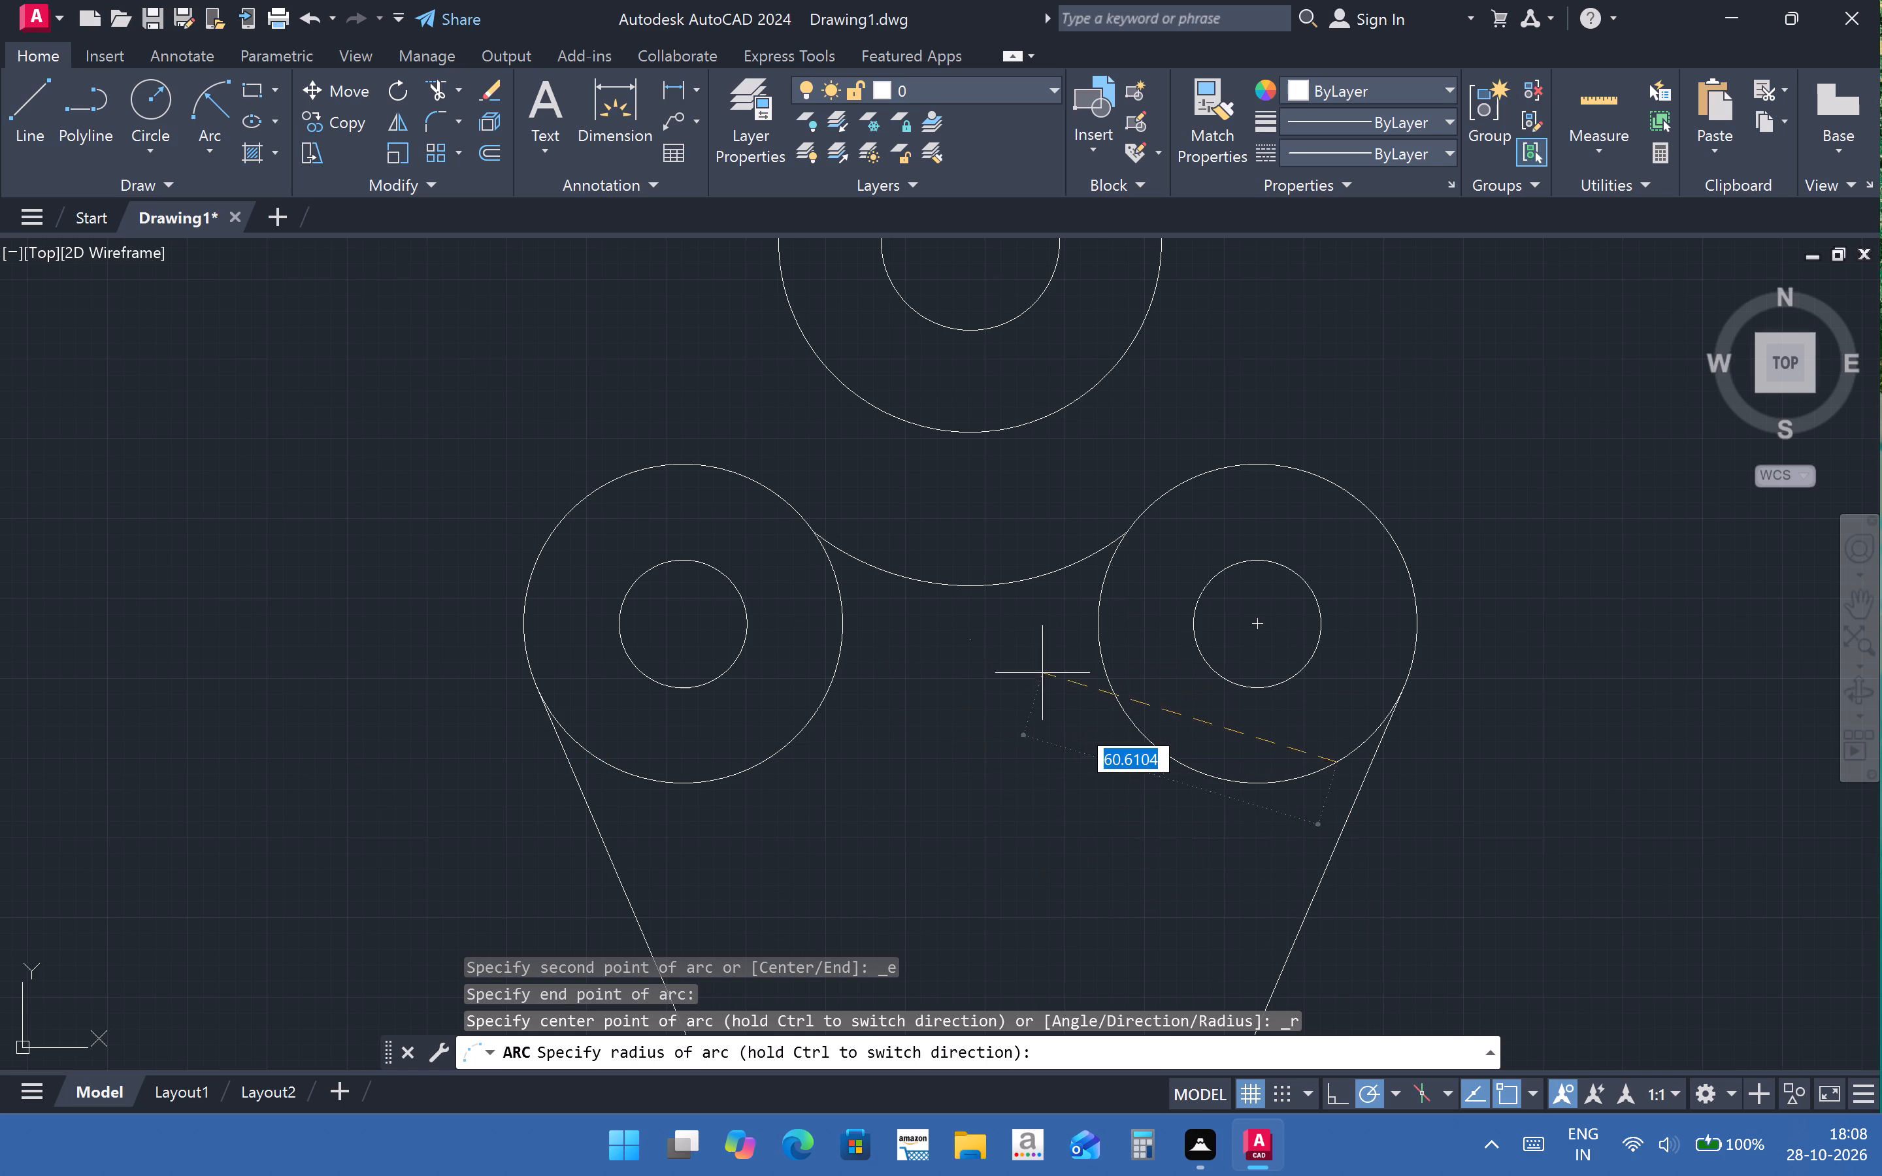
scroll(1176, 783, "down", 3)
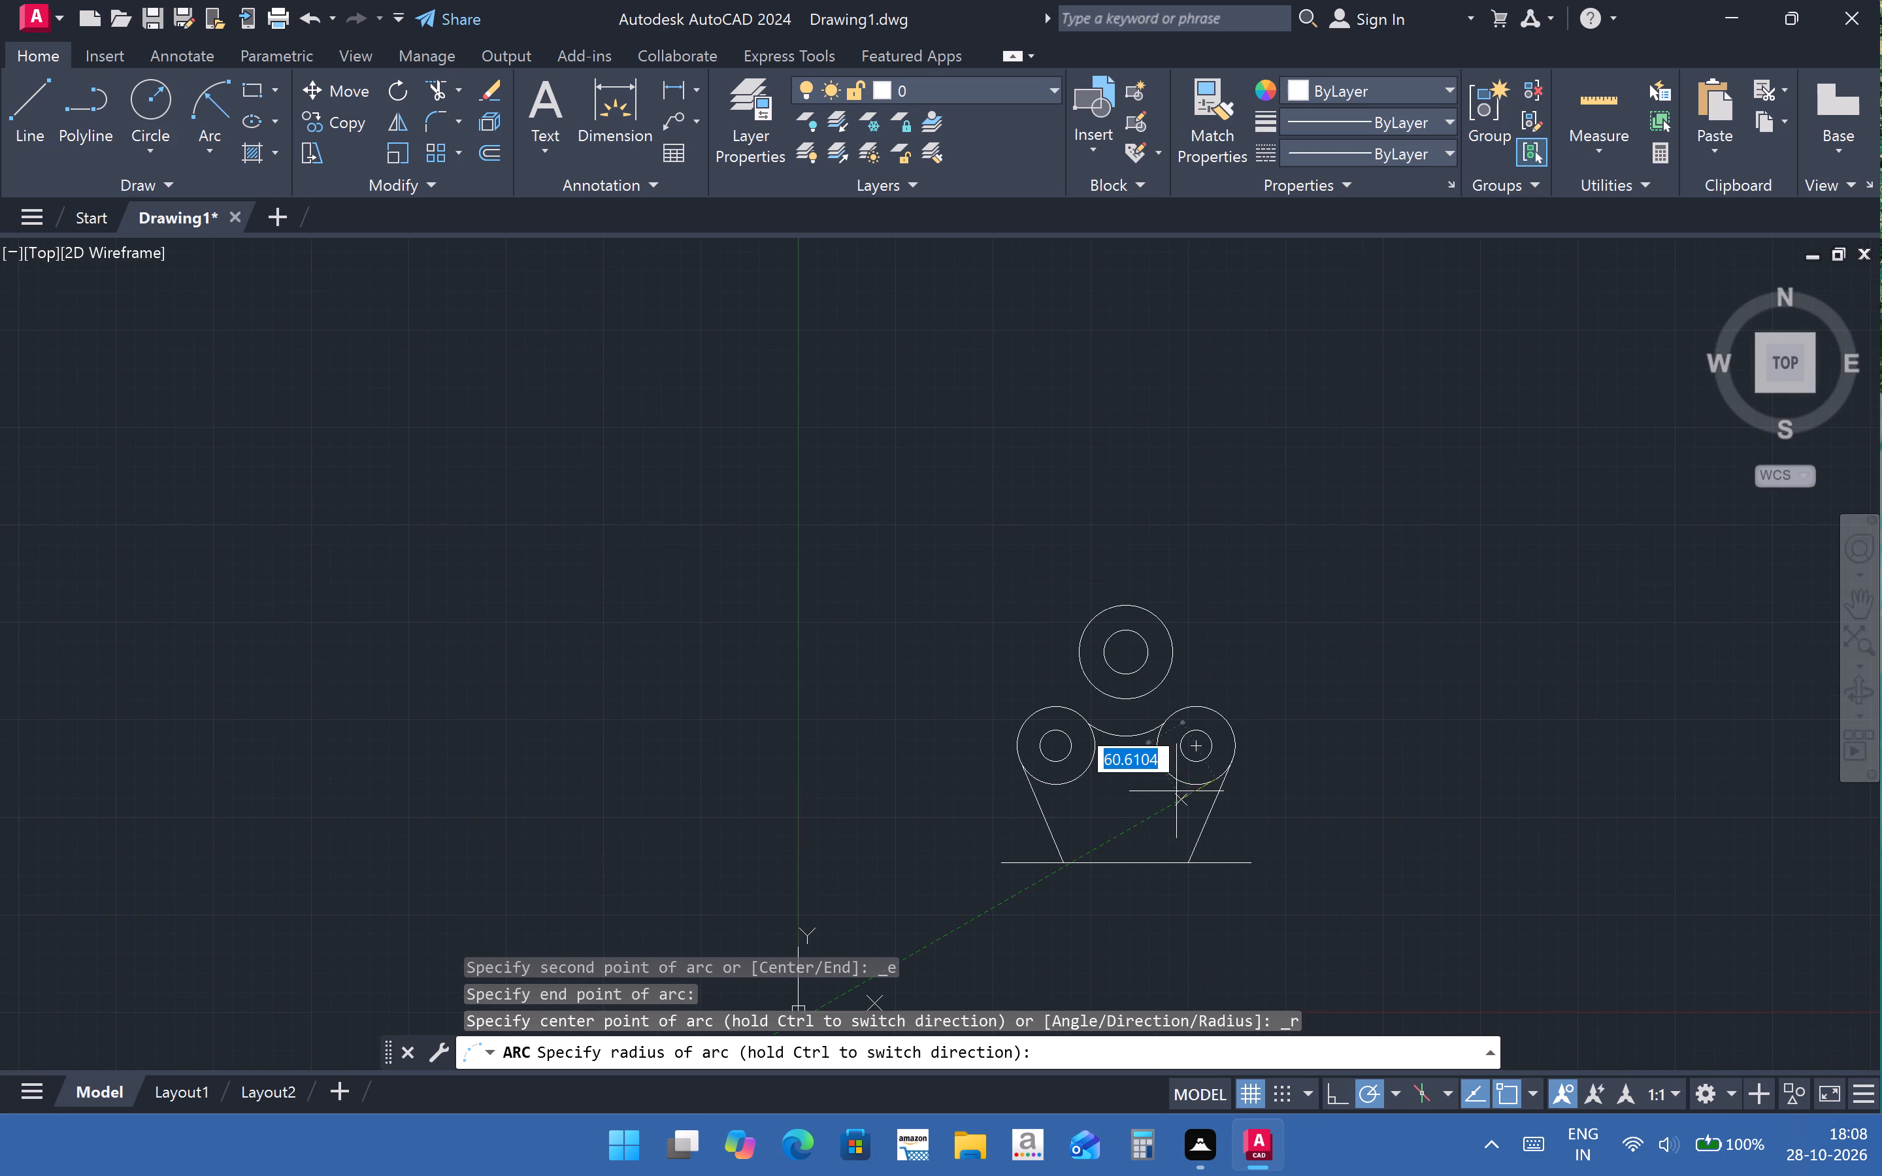
scroll(1185, 795, "up", 2)
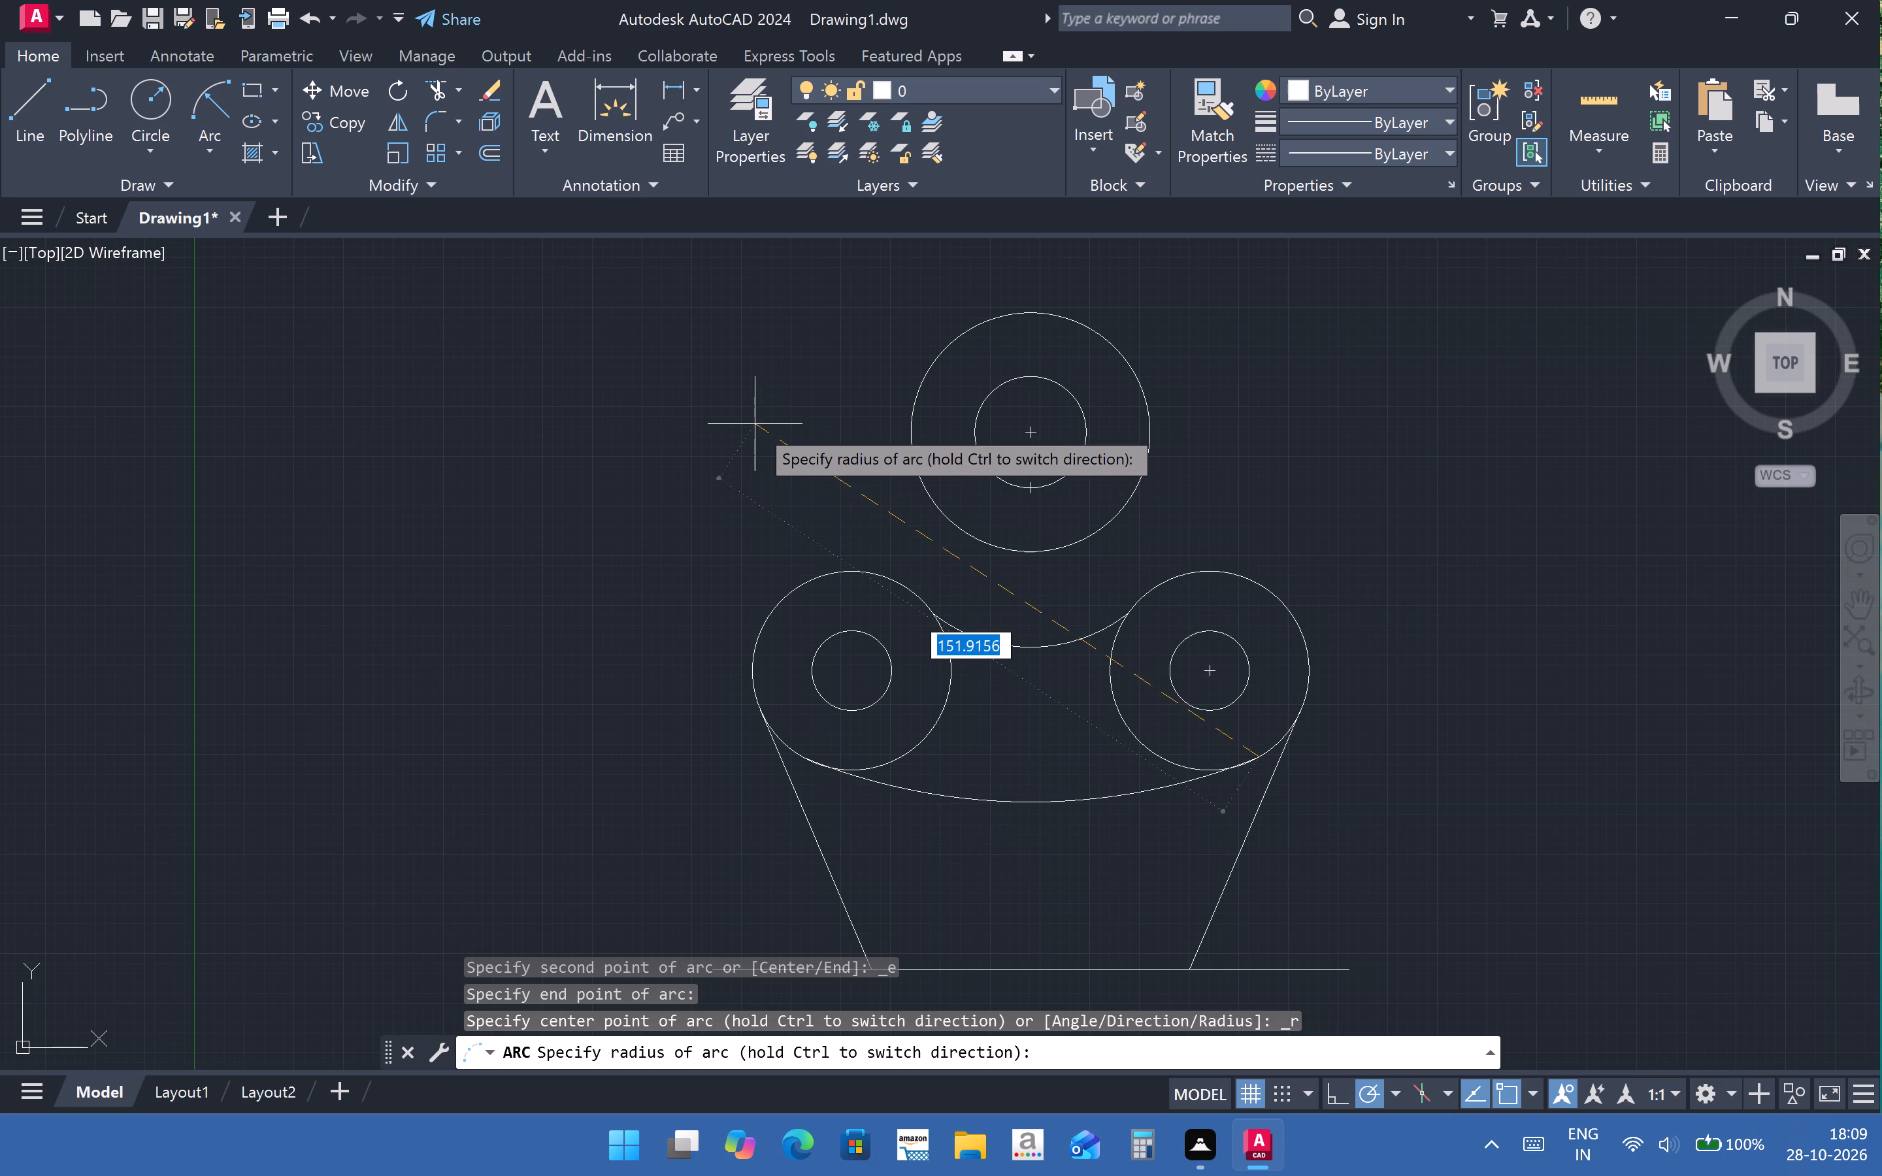
key("1")
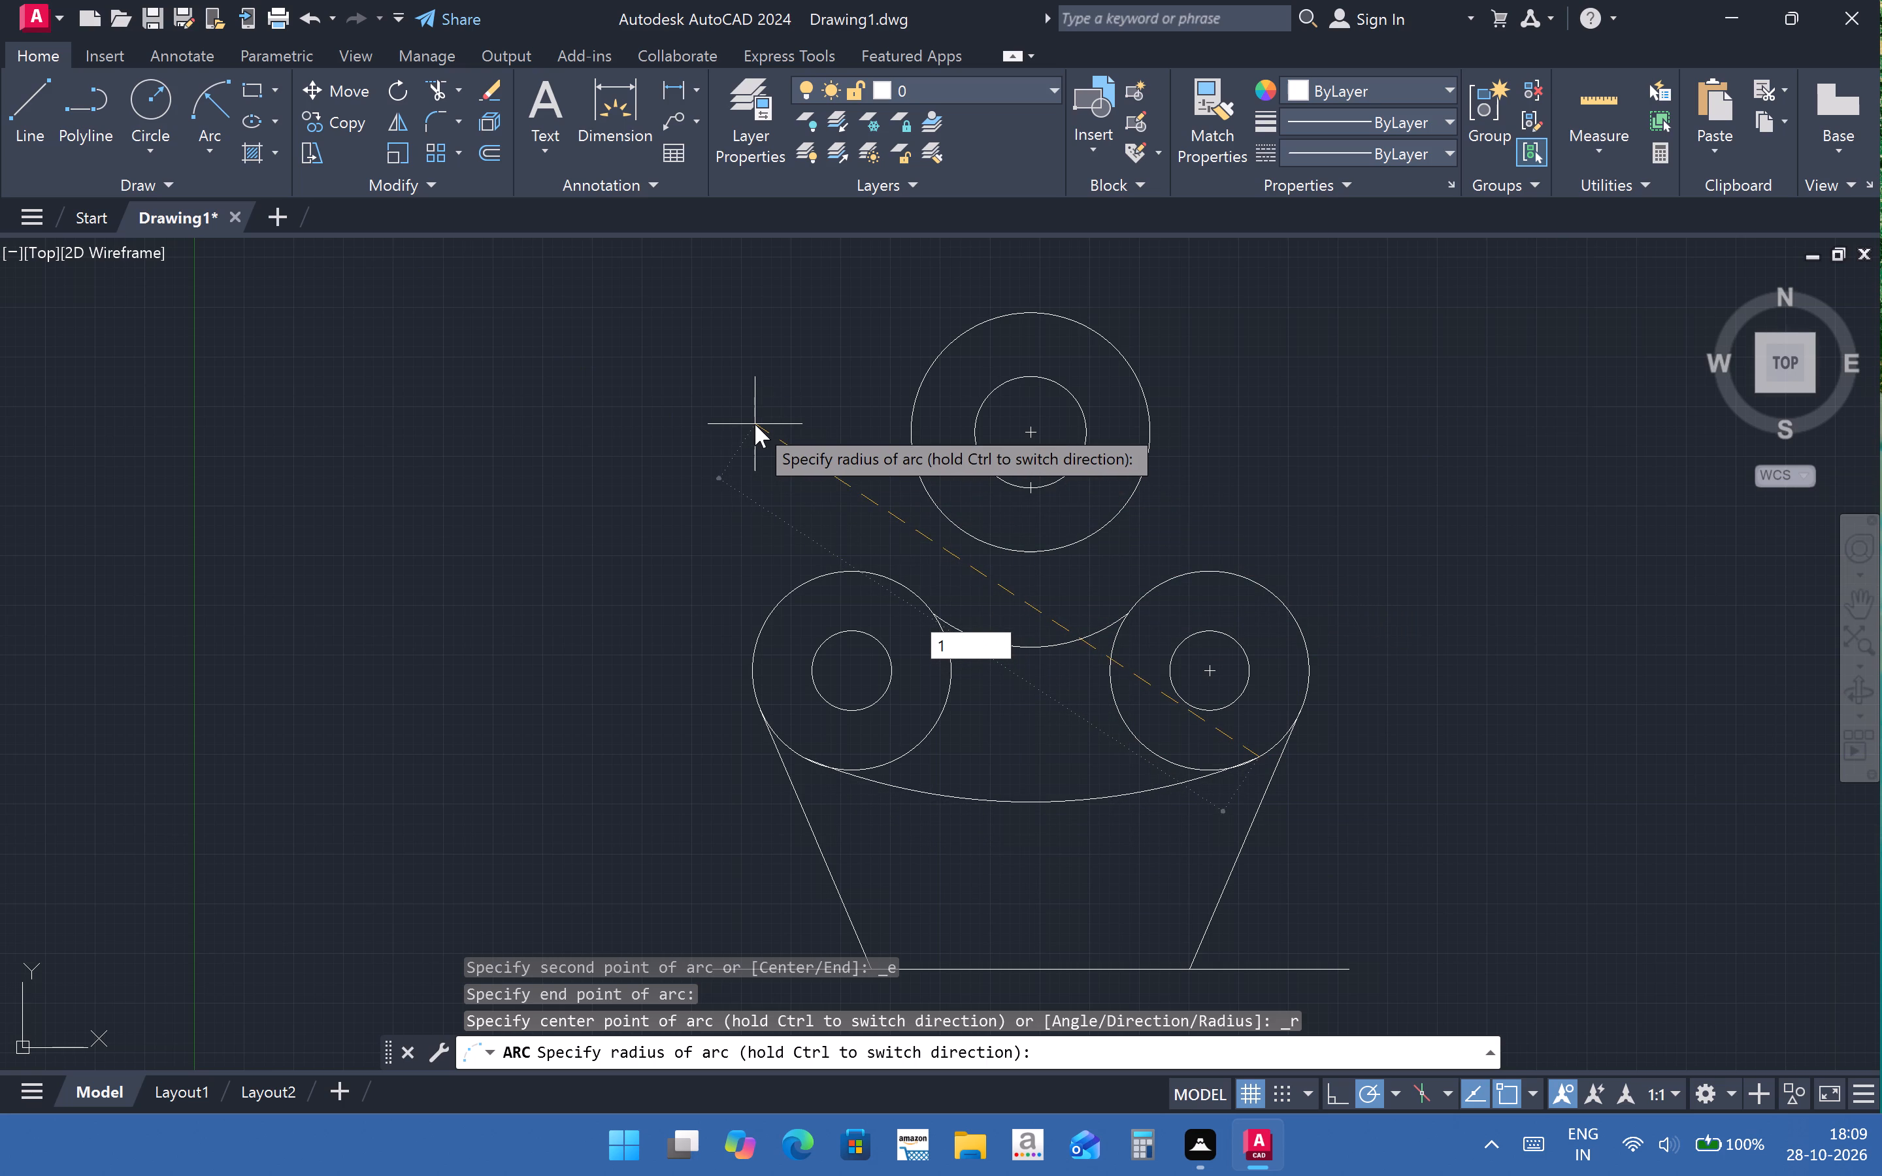
type("50")
key("Return")
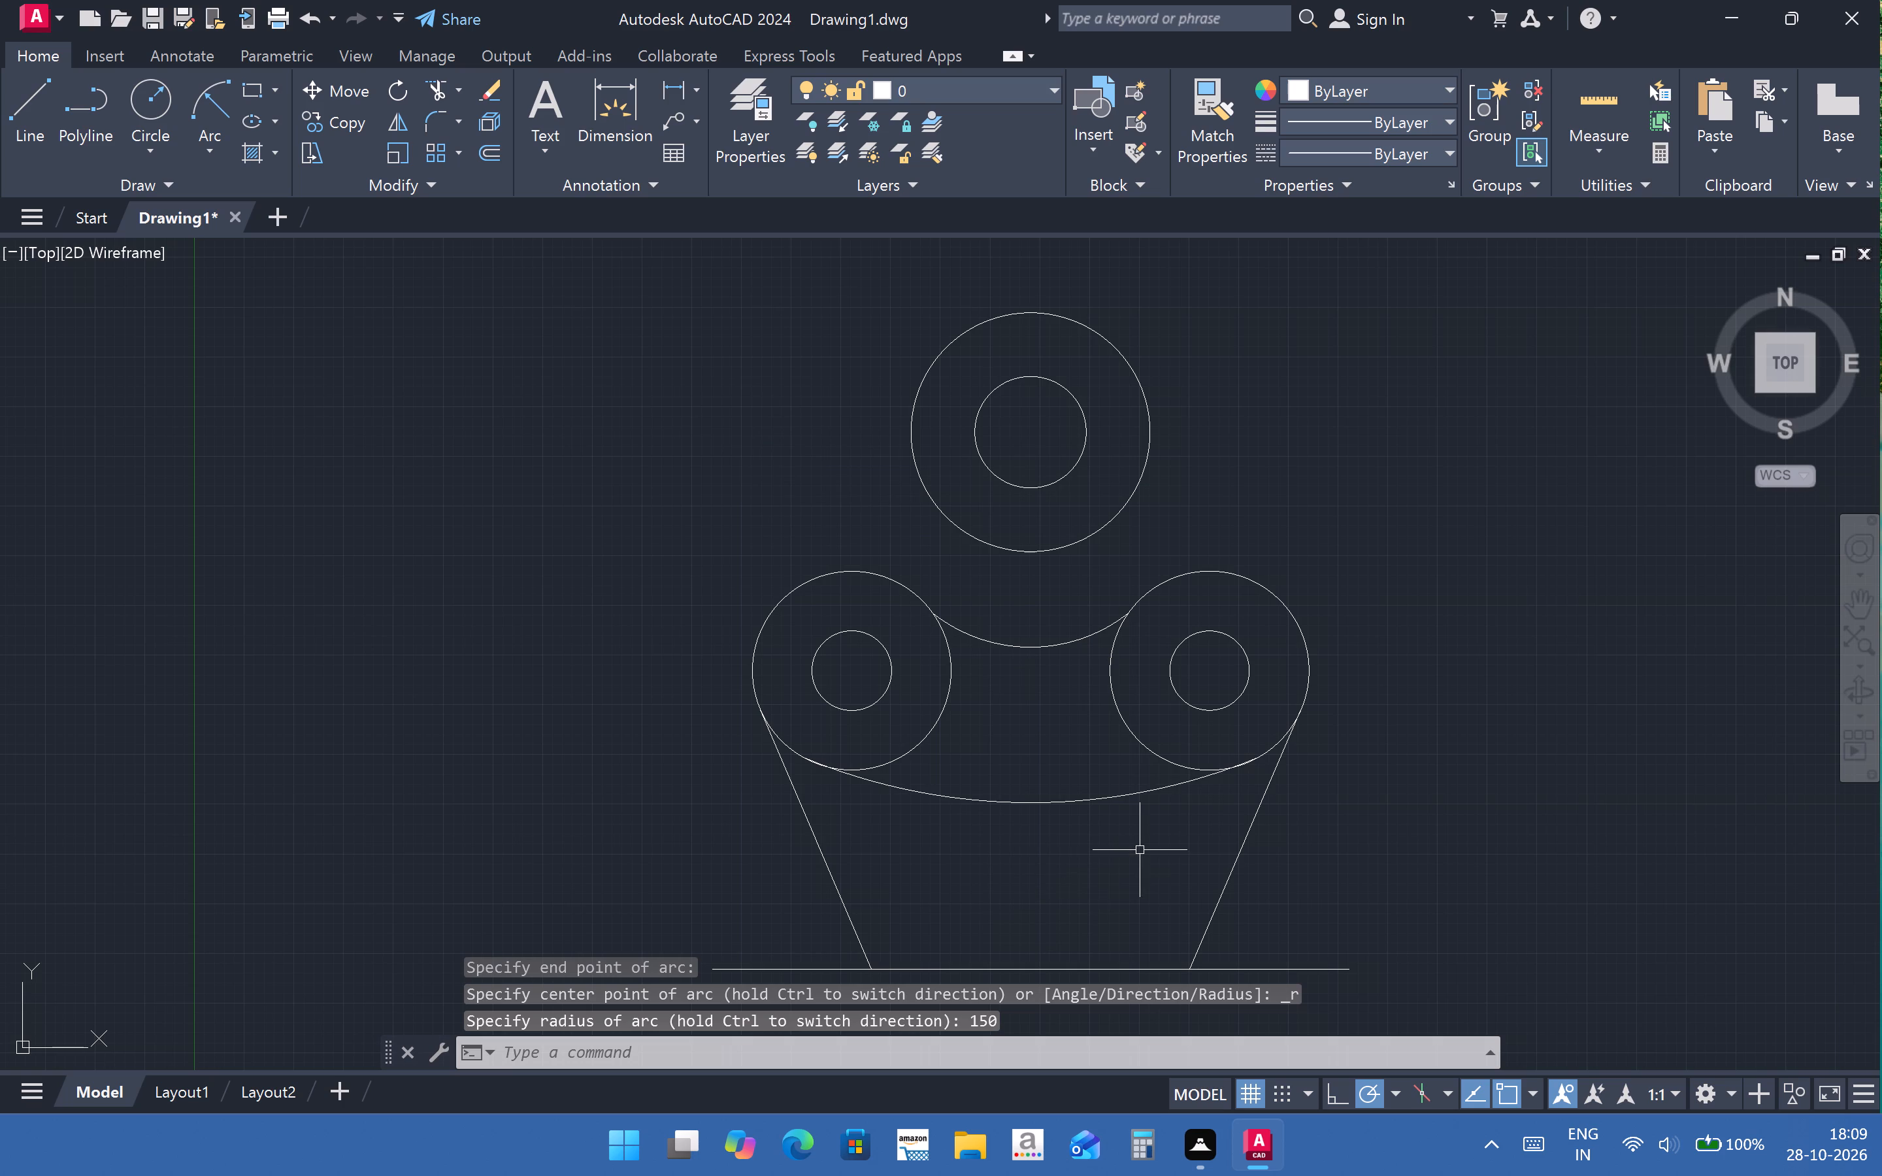
Trim both ends of the 150 mm radius arc where they overlap the left and right 50 mm circles.
scroll(1122, 834, "up", 2)
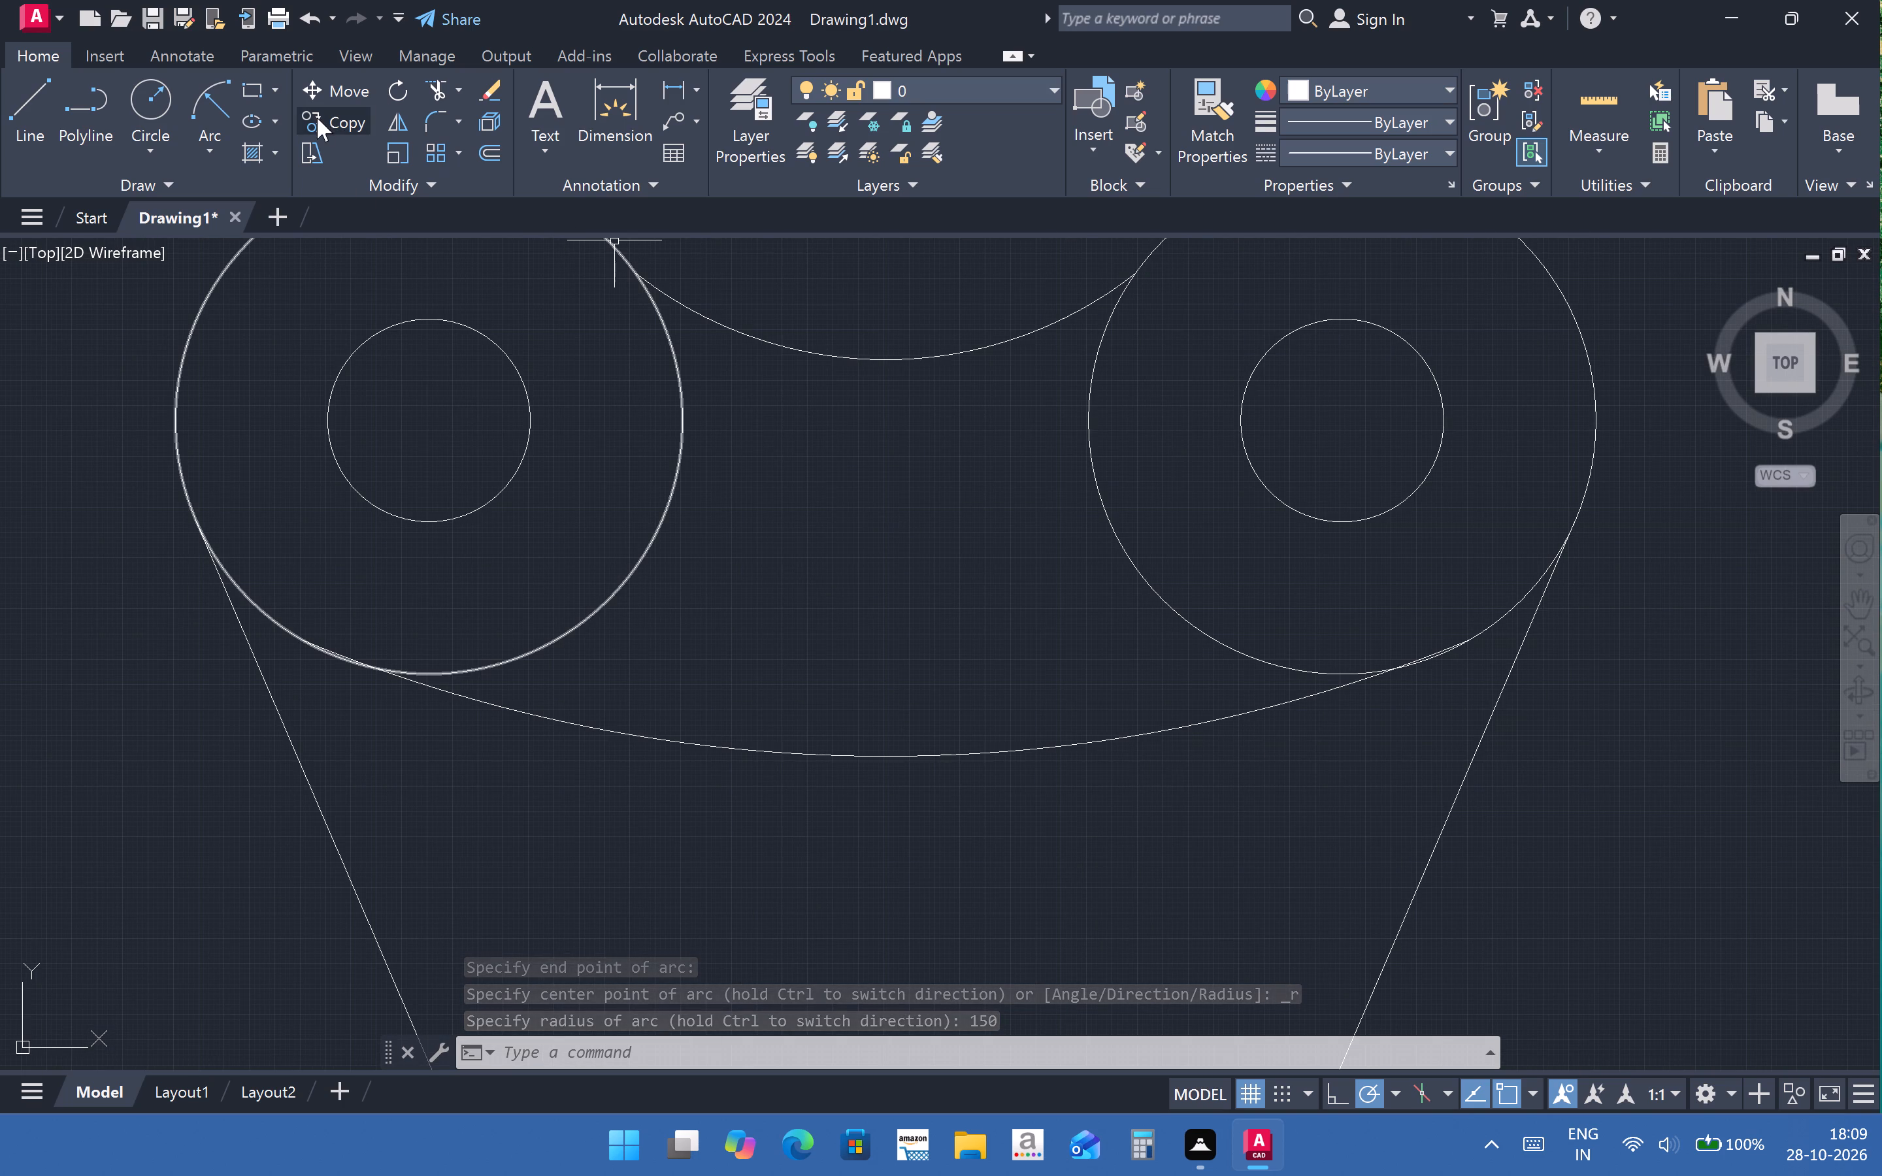
left_click(437, 84)
scroll(393, 666, "up", 3)
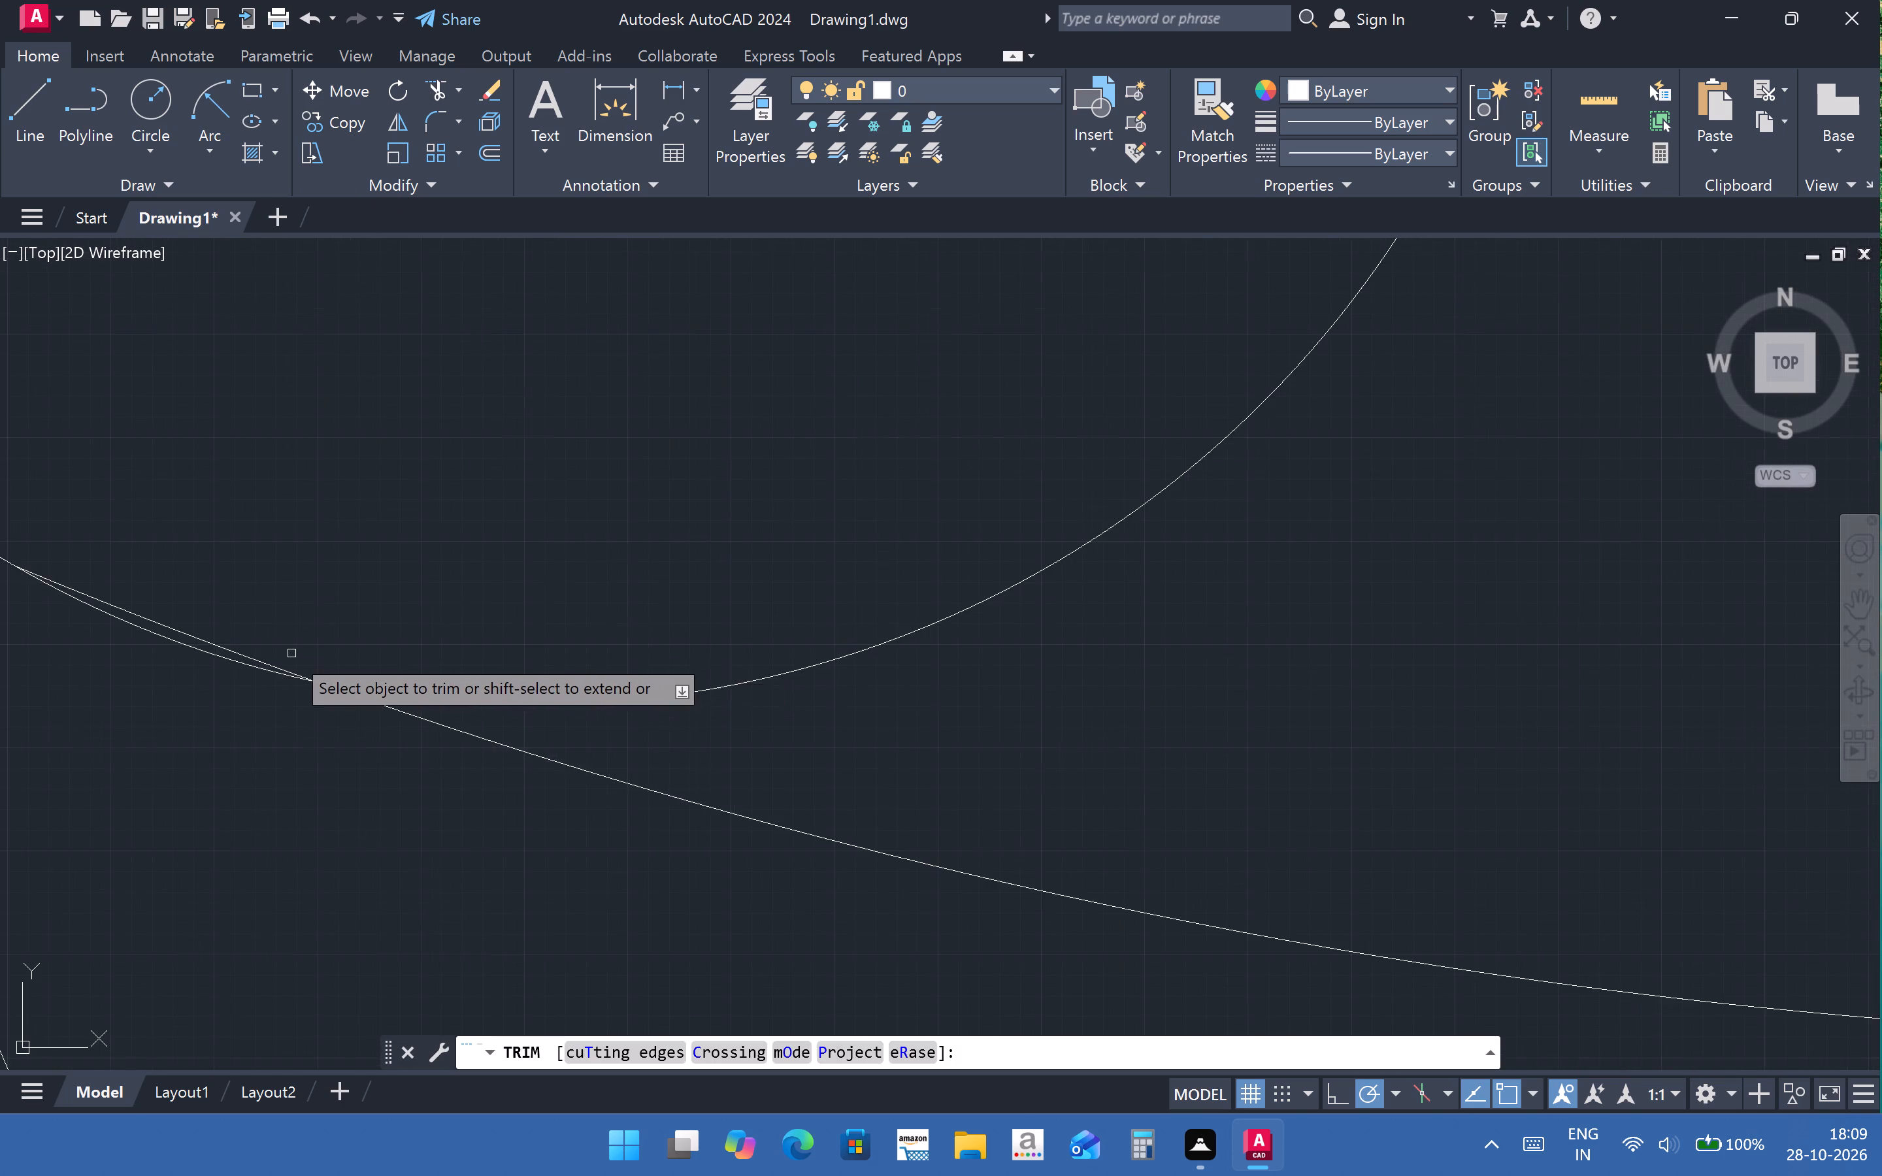
scroll(291, 653, "up", 1)
left_click(231, 659)
scroll(795, 596, "down", 2)
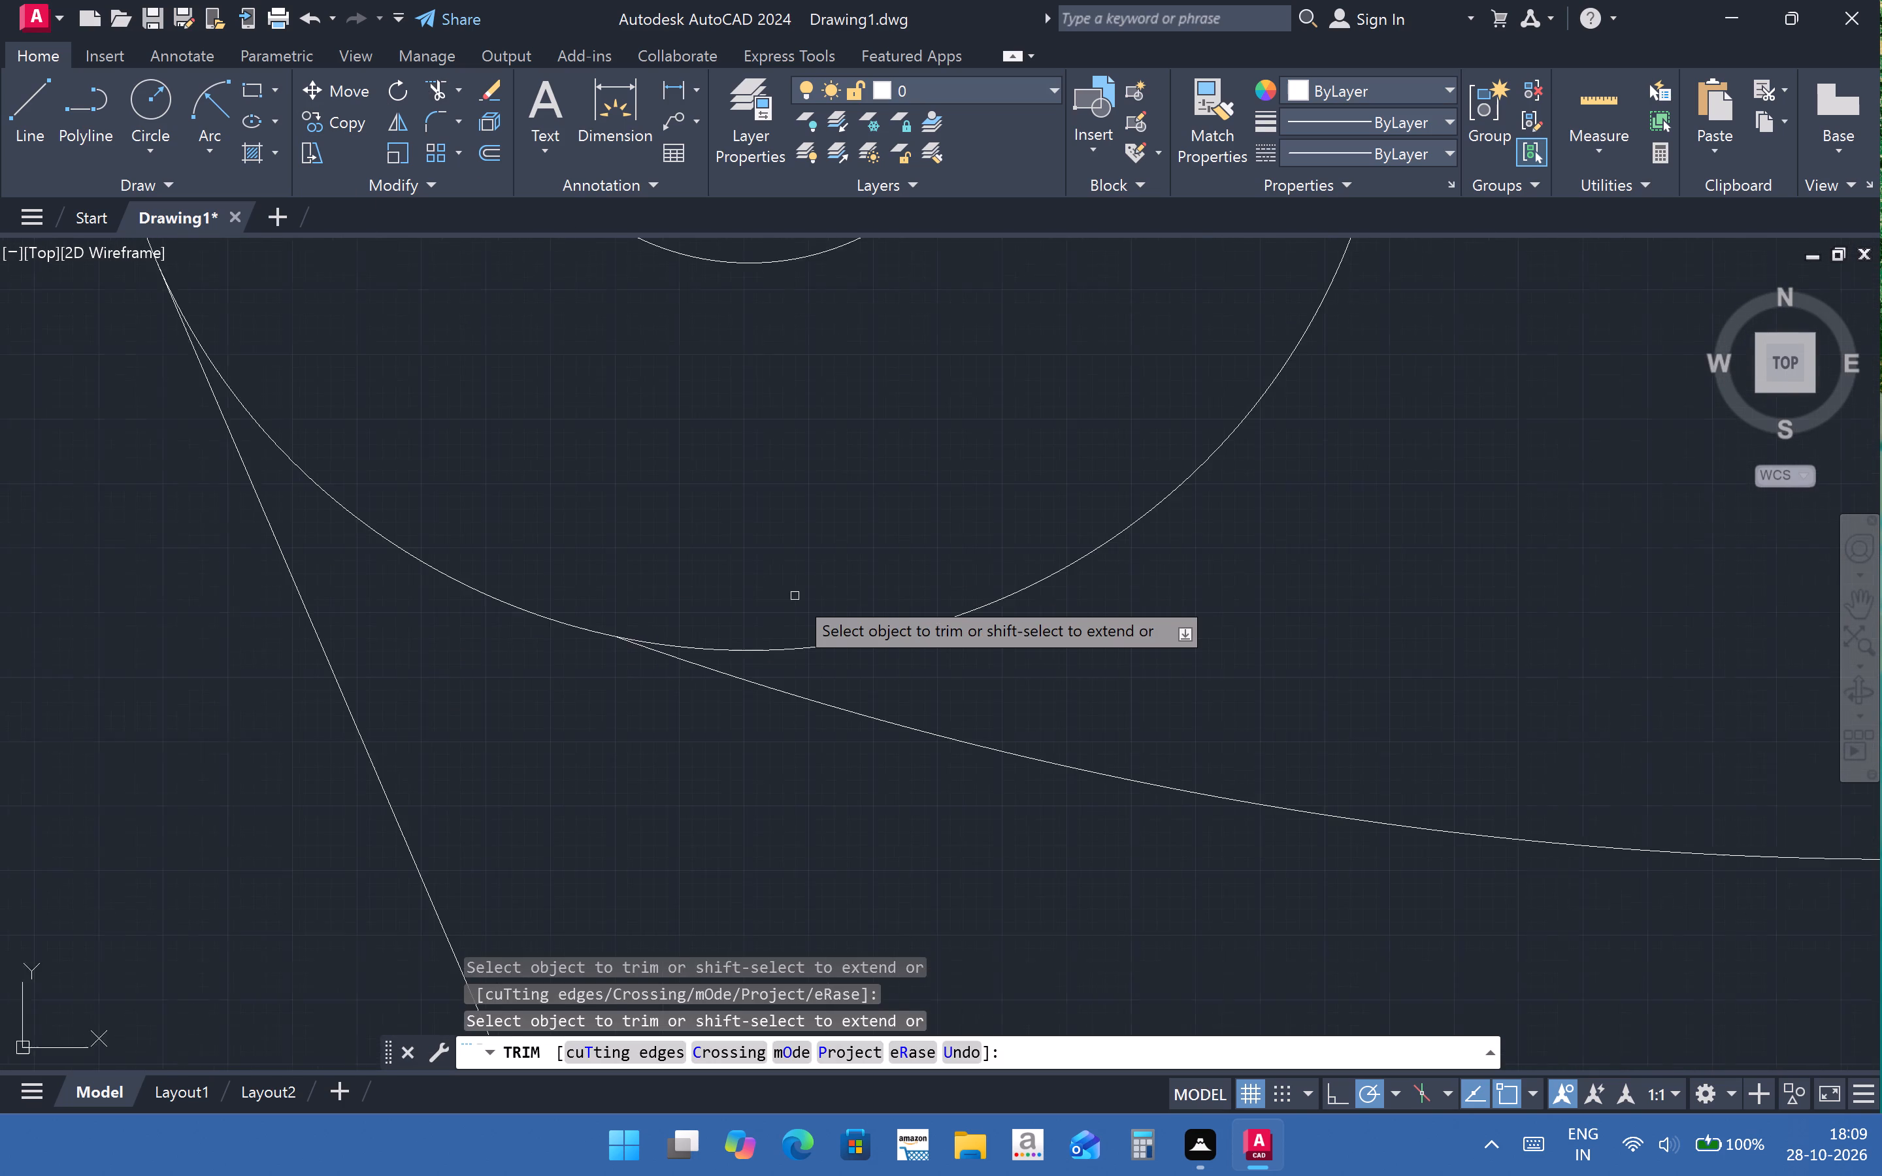
scroll(795, 596, "down", 2)
scroll(1784, 604, "up", 4)
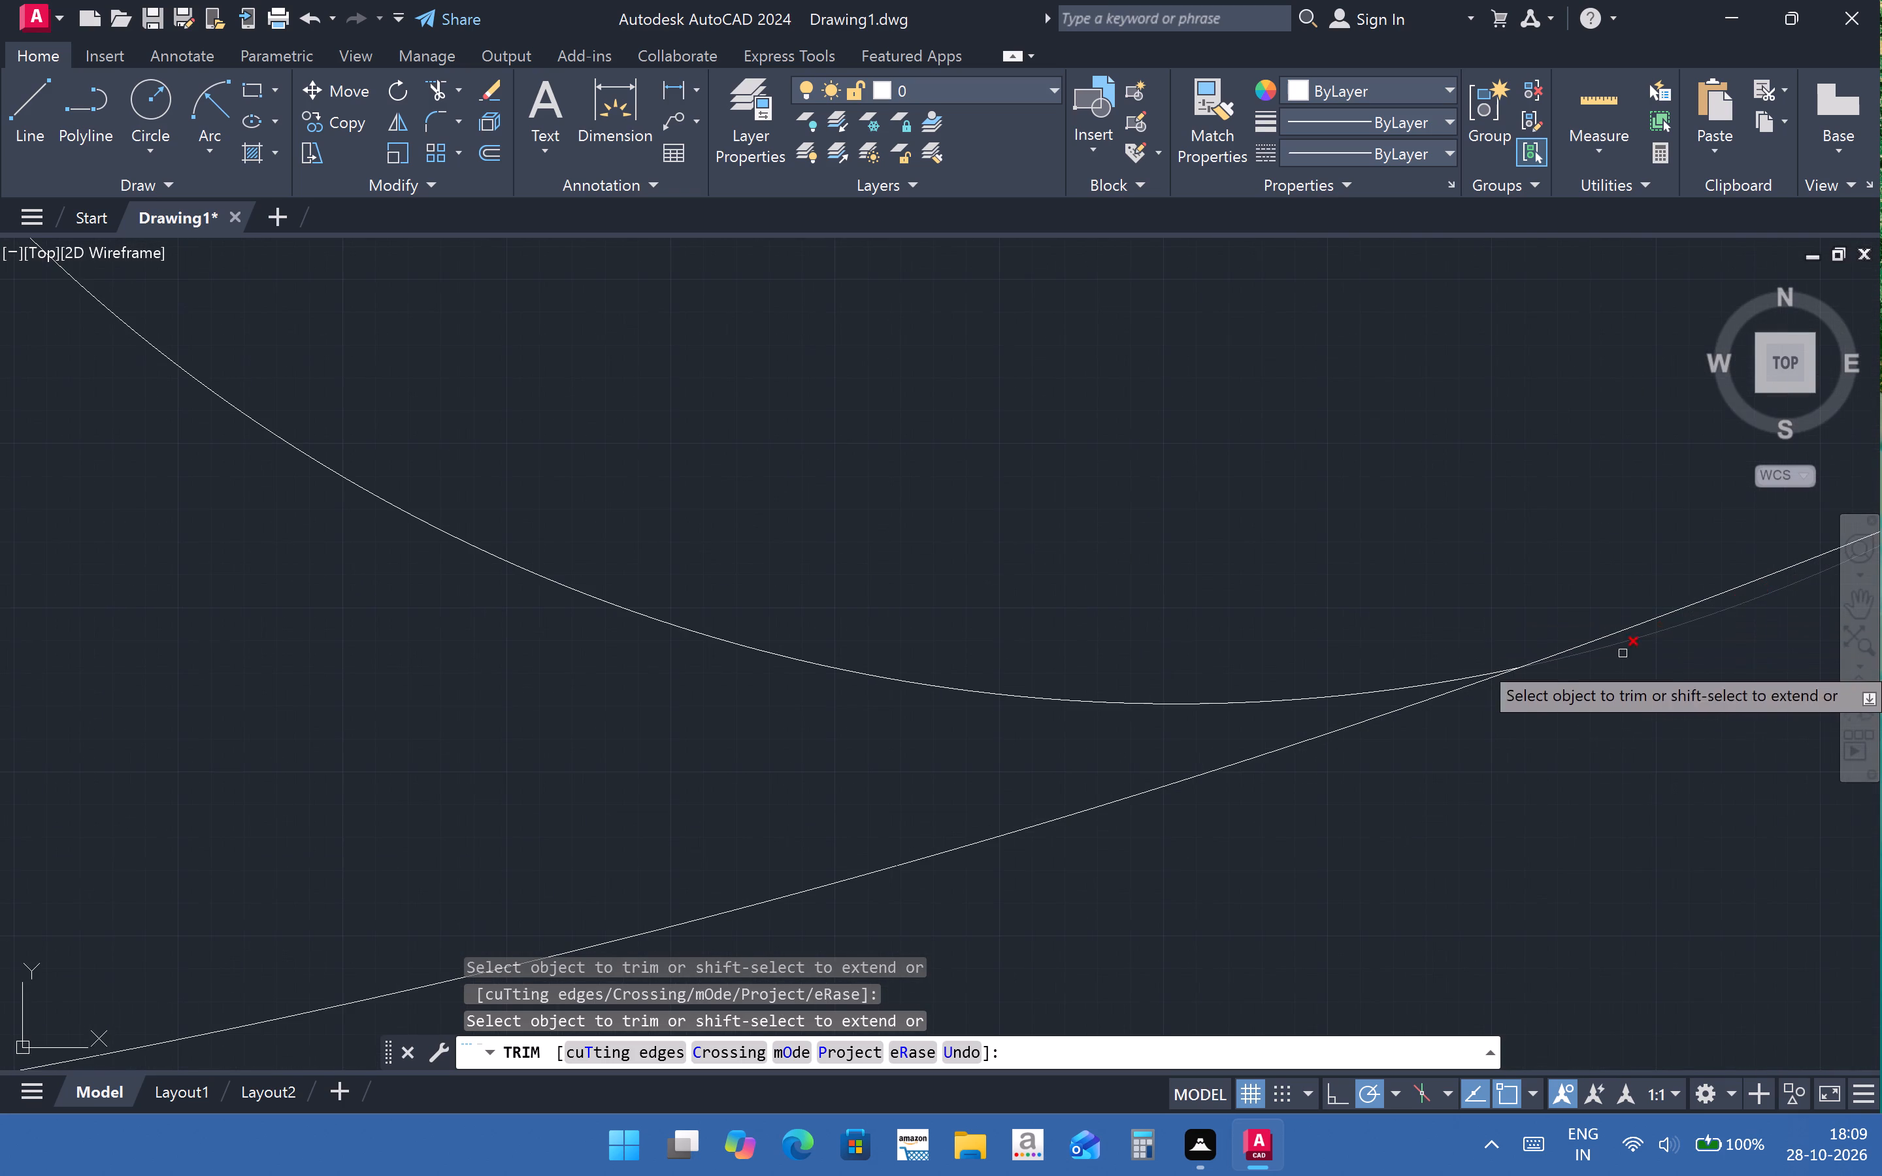
scroll(1466, 768, "down", 1)
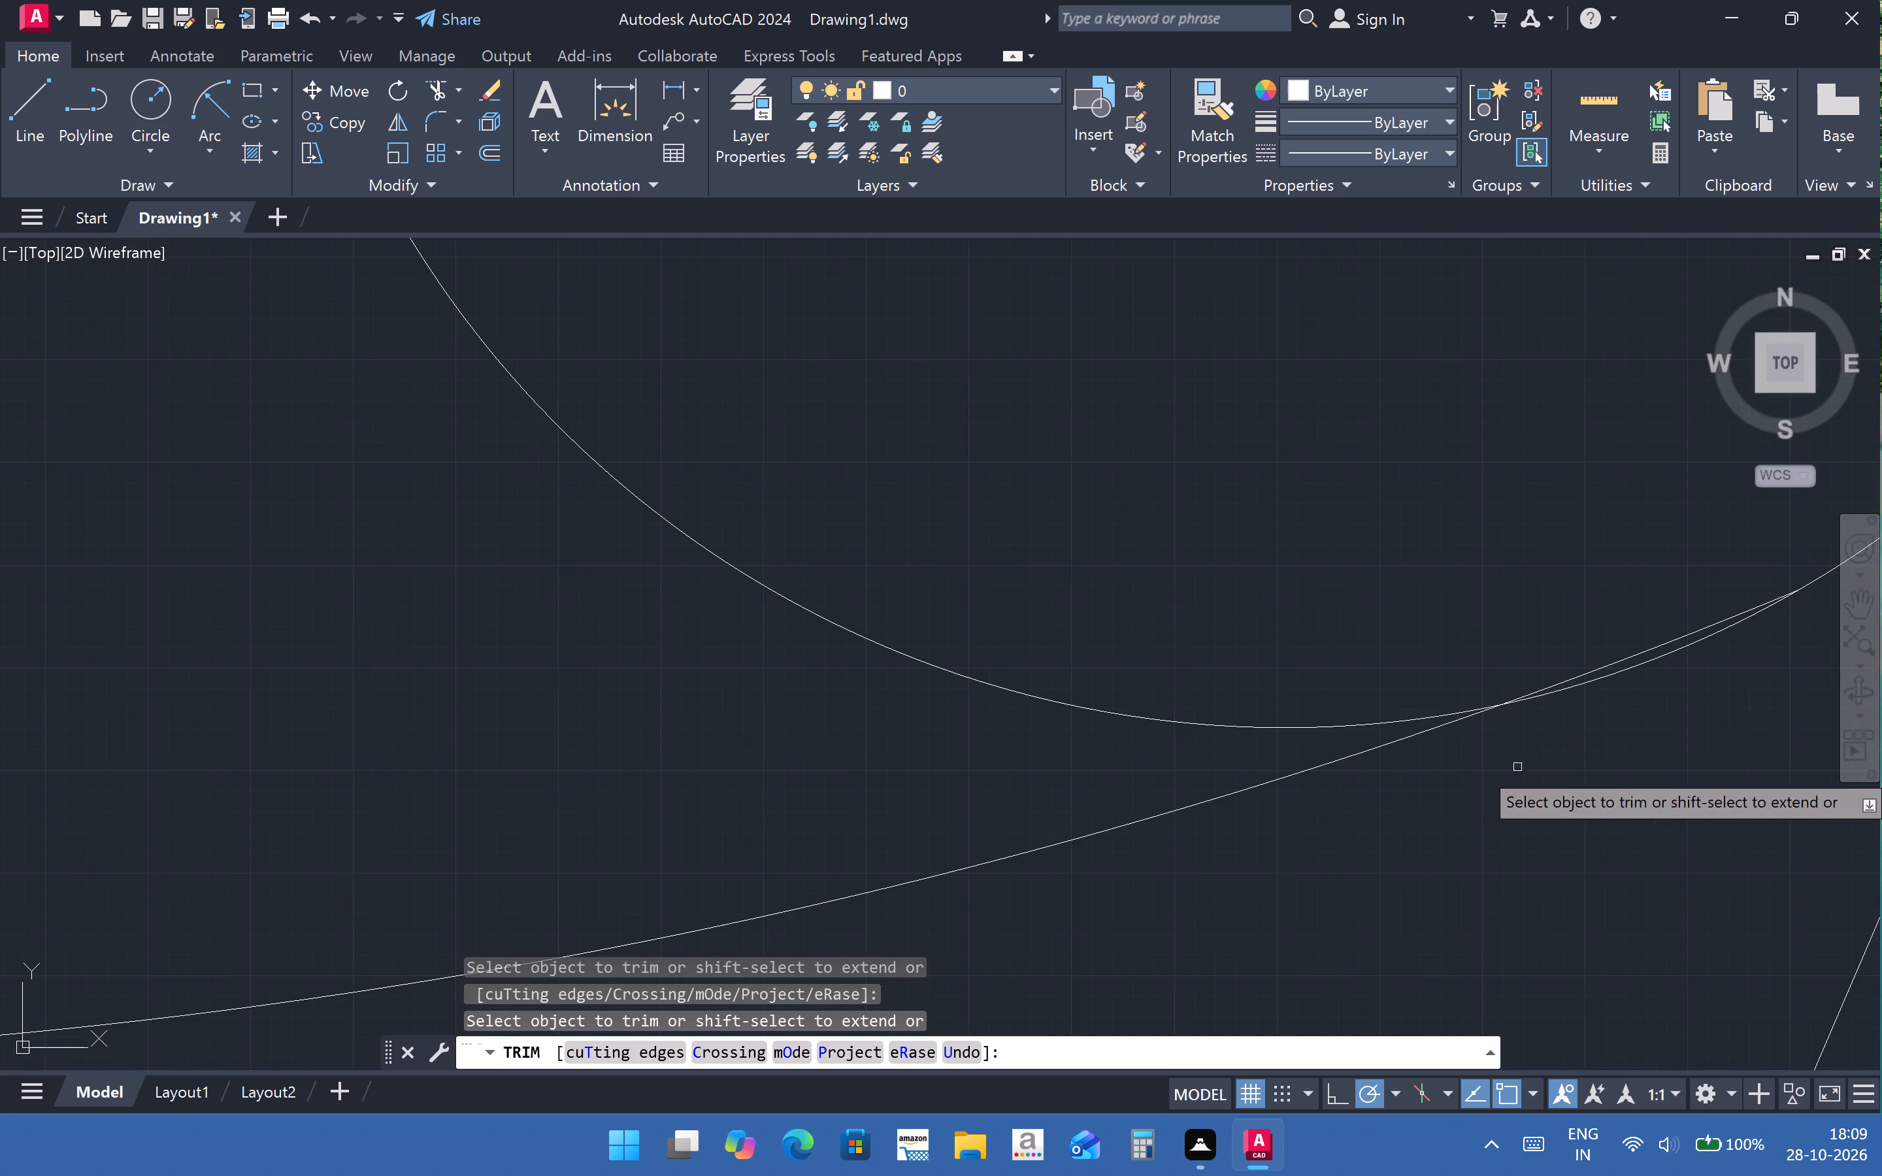
middle_click_drag(1568, 767, 1119, 848)
left_click(1232, 717)
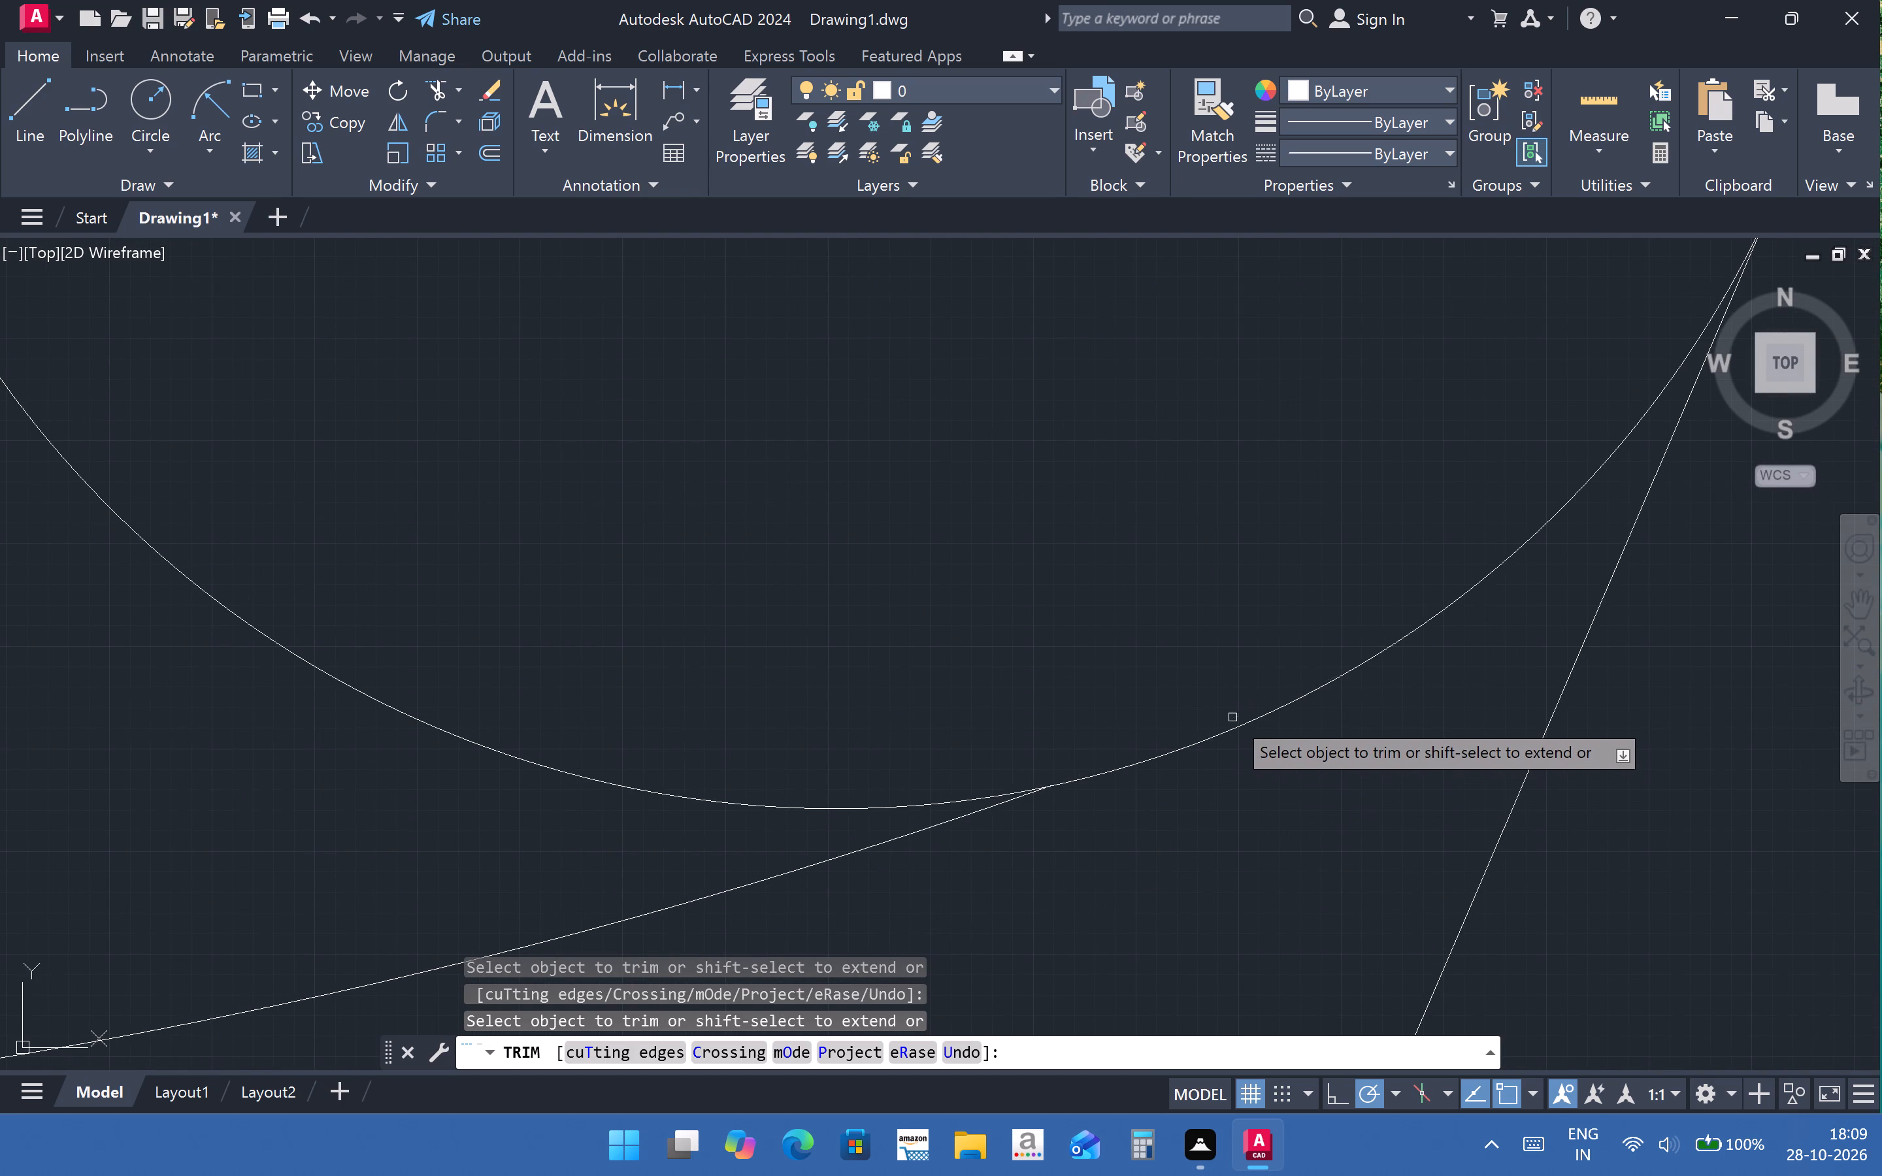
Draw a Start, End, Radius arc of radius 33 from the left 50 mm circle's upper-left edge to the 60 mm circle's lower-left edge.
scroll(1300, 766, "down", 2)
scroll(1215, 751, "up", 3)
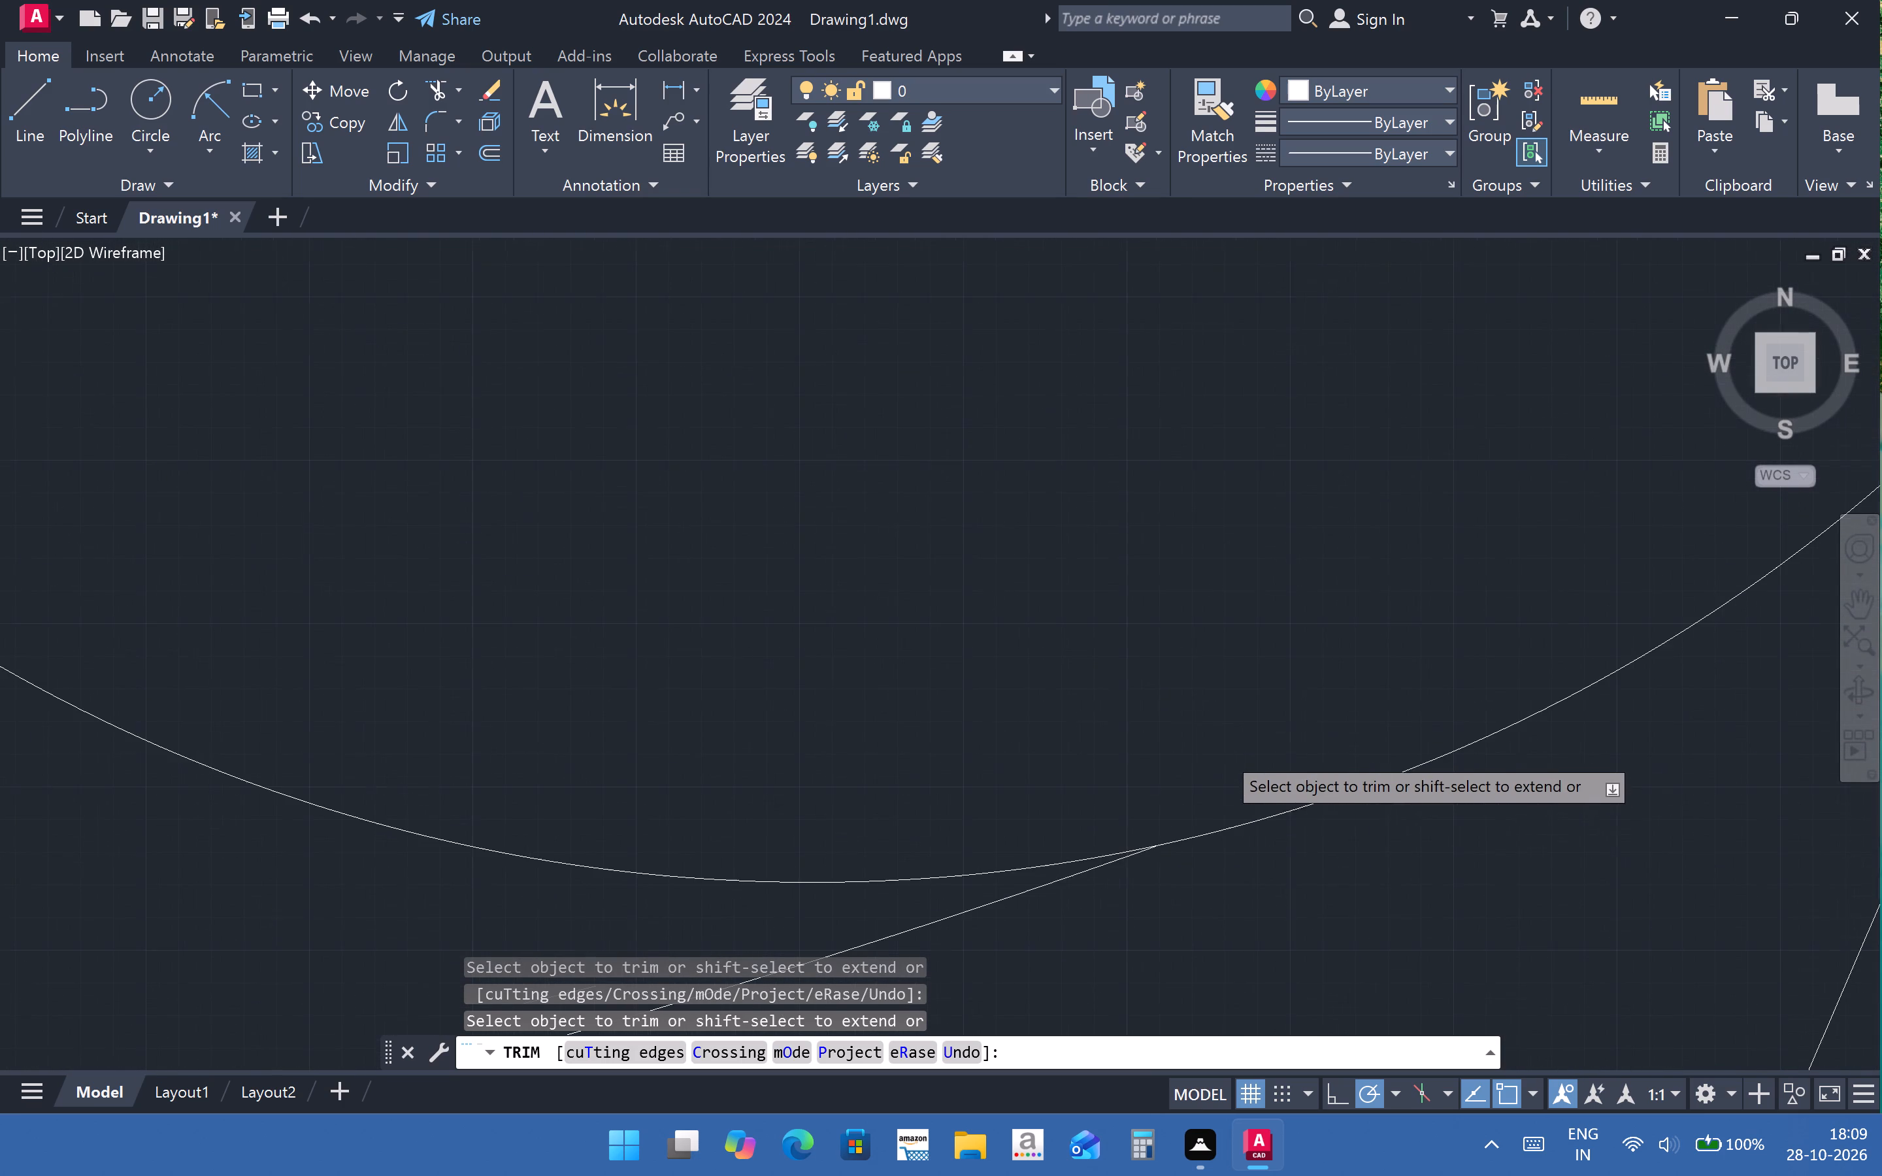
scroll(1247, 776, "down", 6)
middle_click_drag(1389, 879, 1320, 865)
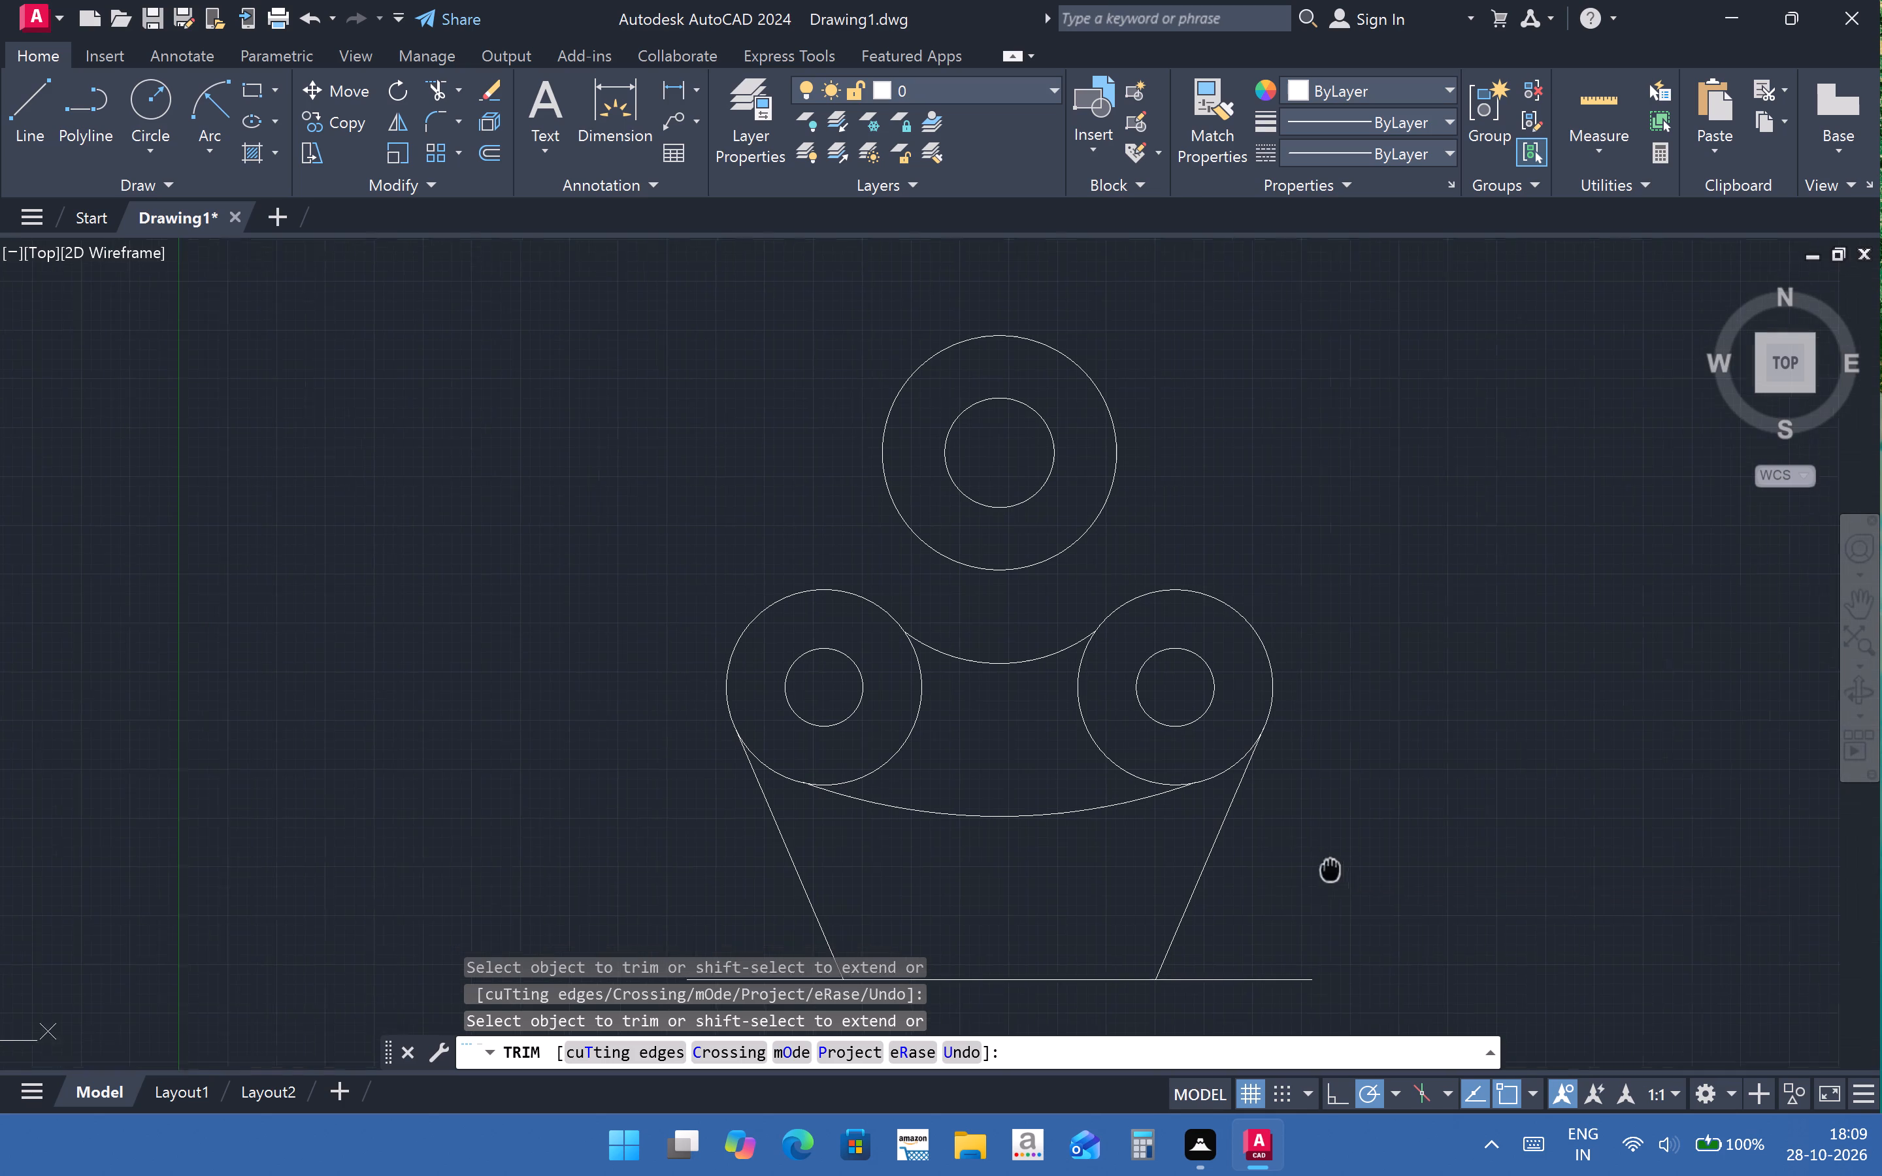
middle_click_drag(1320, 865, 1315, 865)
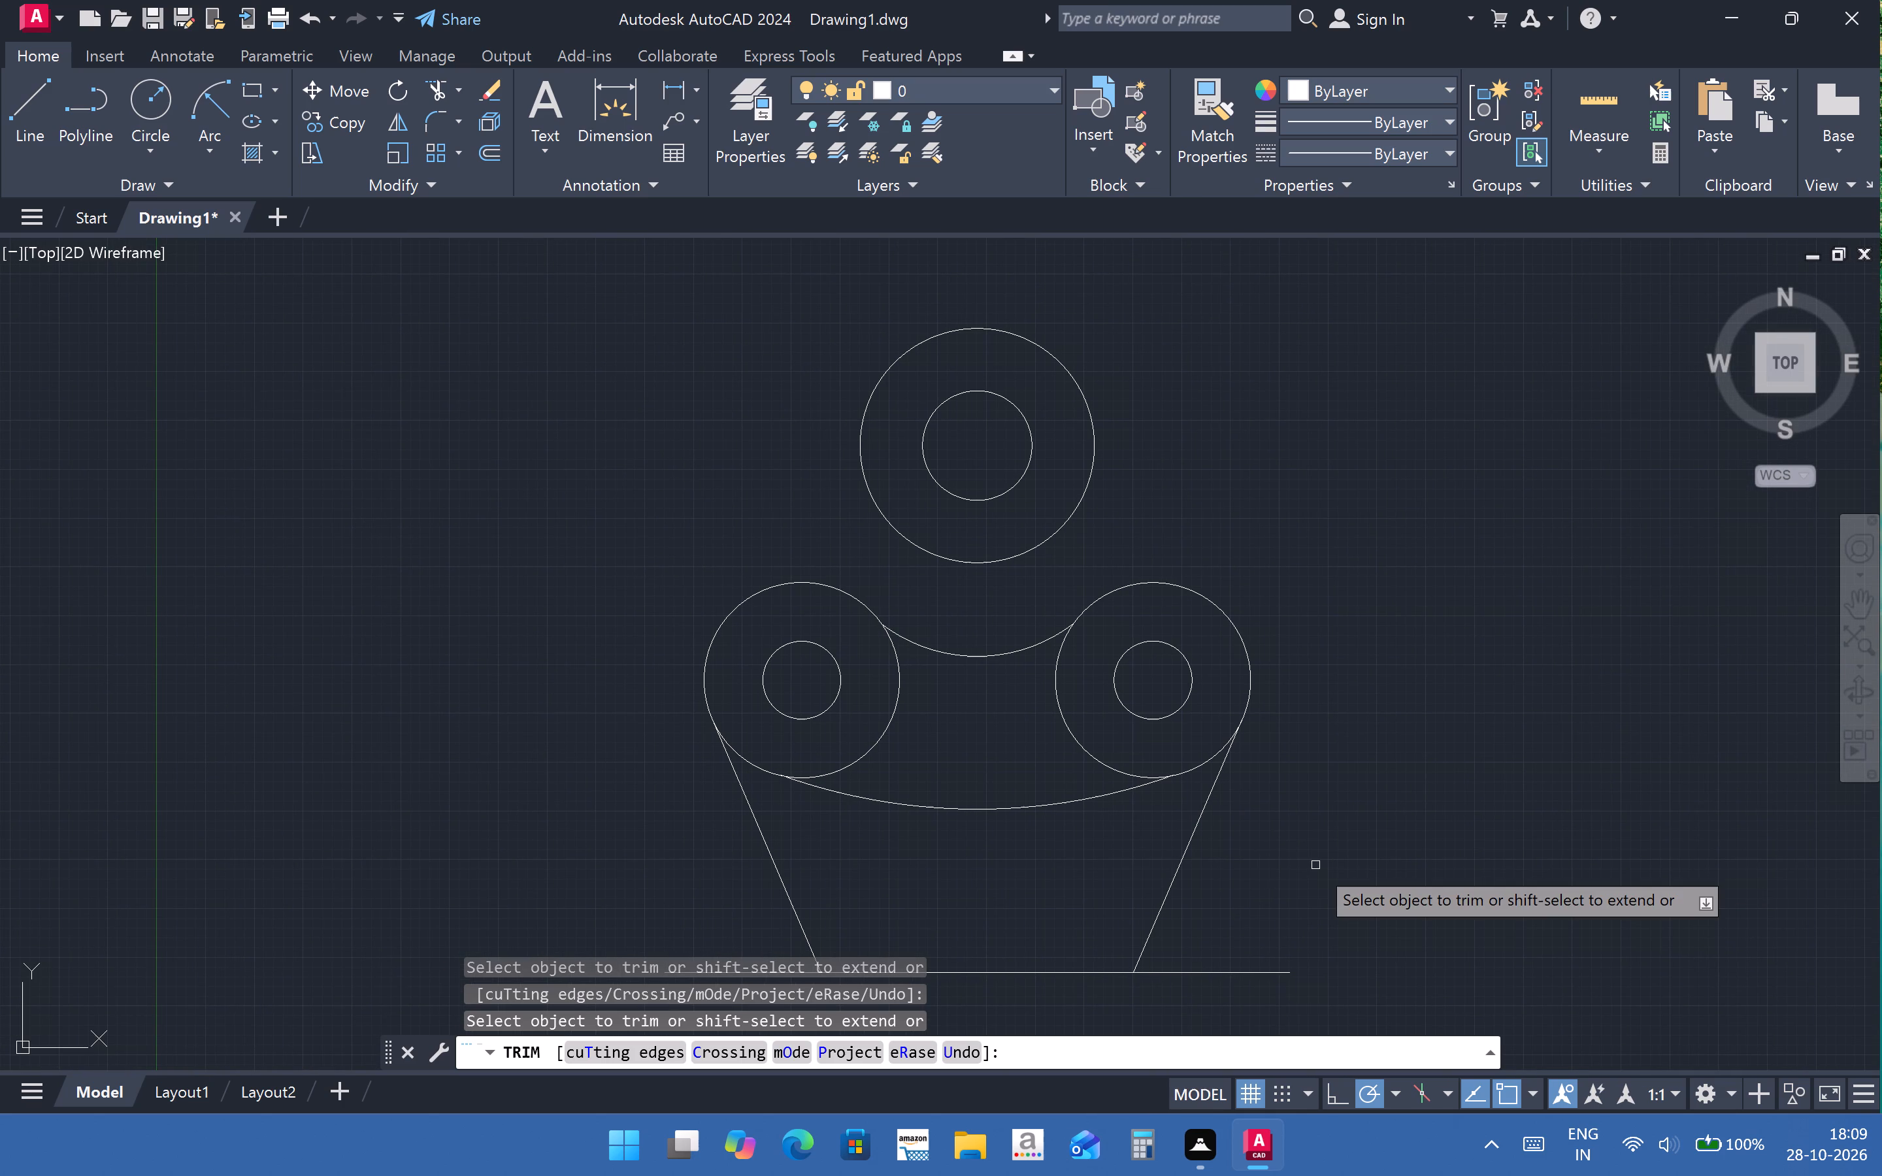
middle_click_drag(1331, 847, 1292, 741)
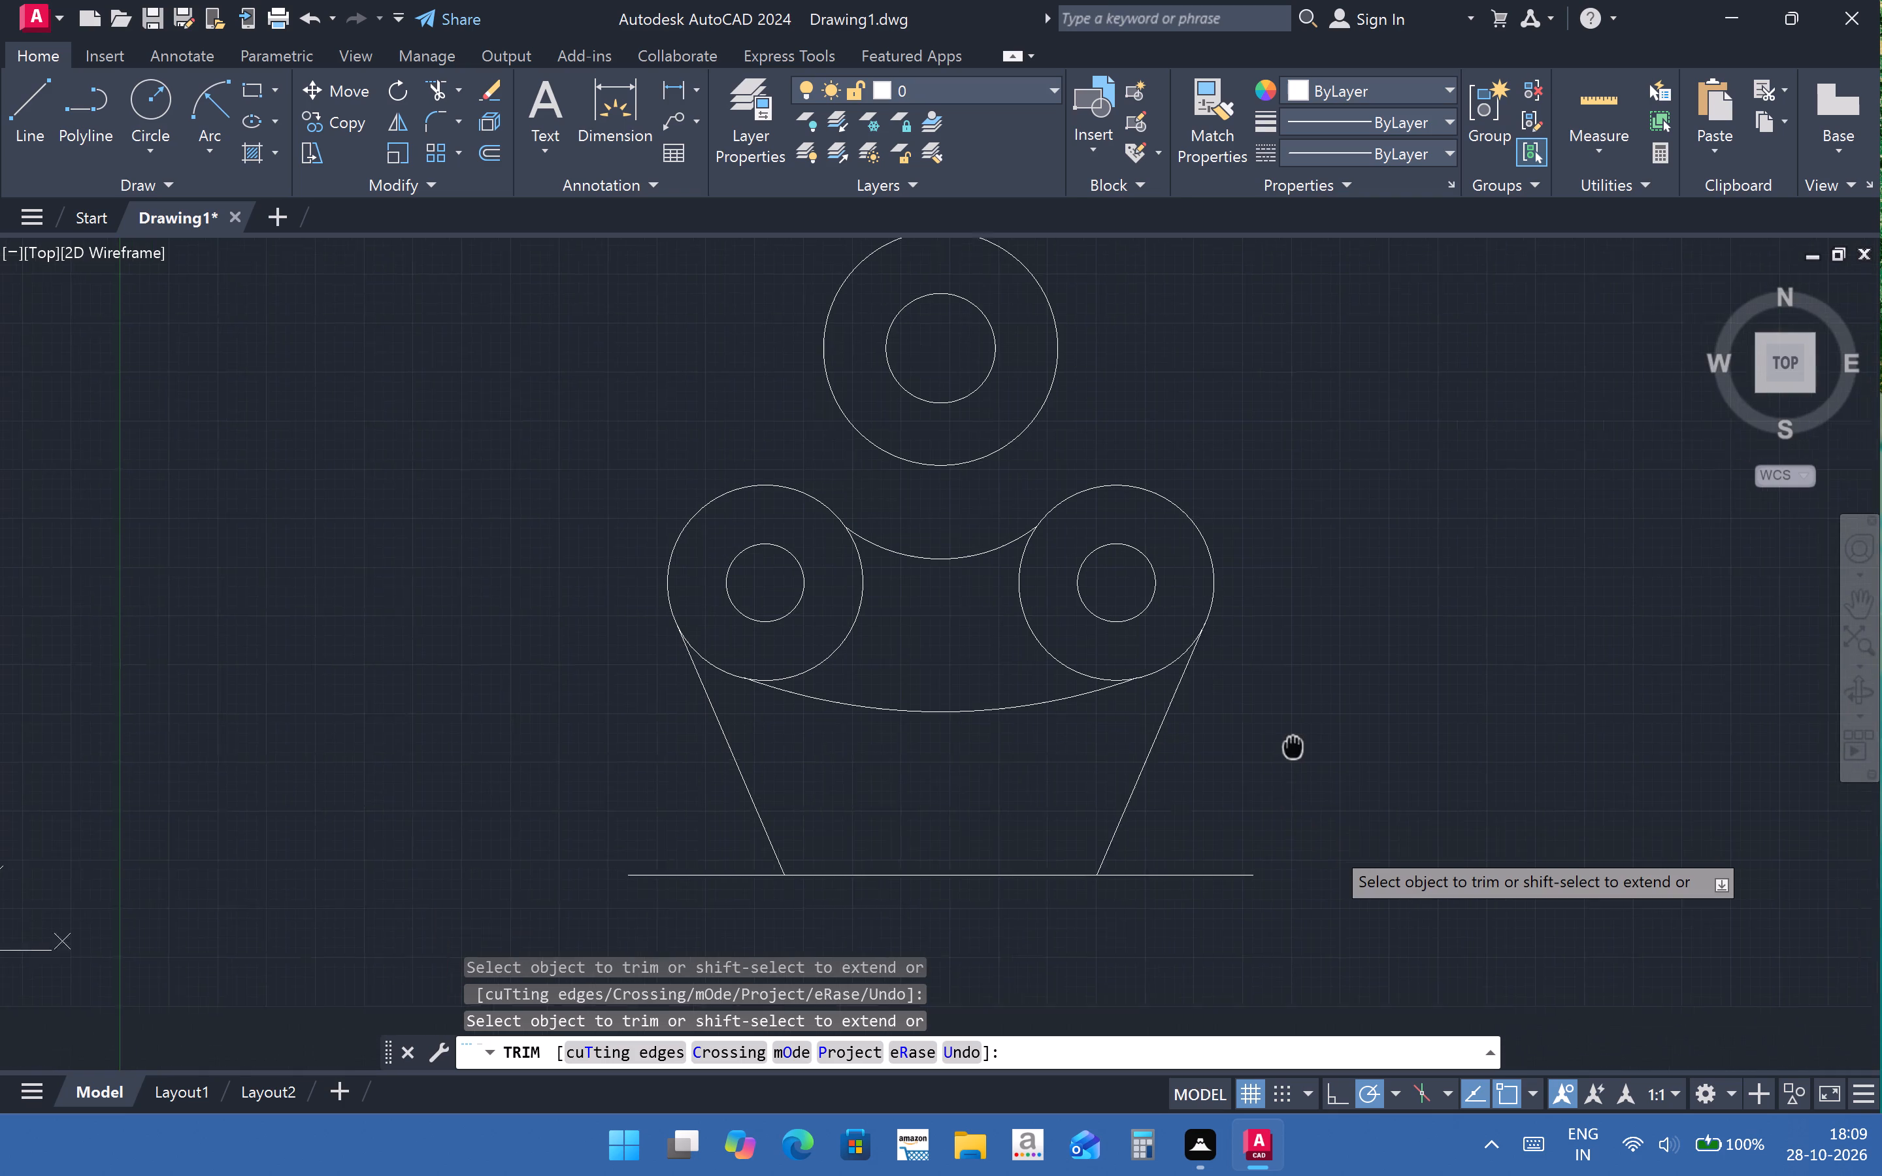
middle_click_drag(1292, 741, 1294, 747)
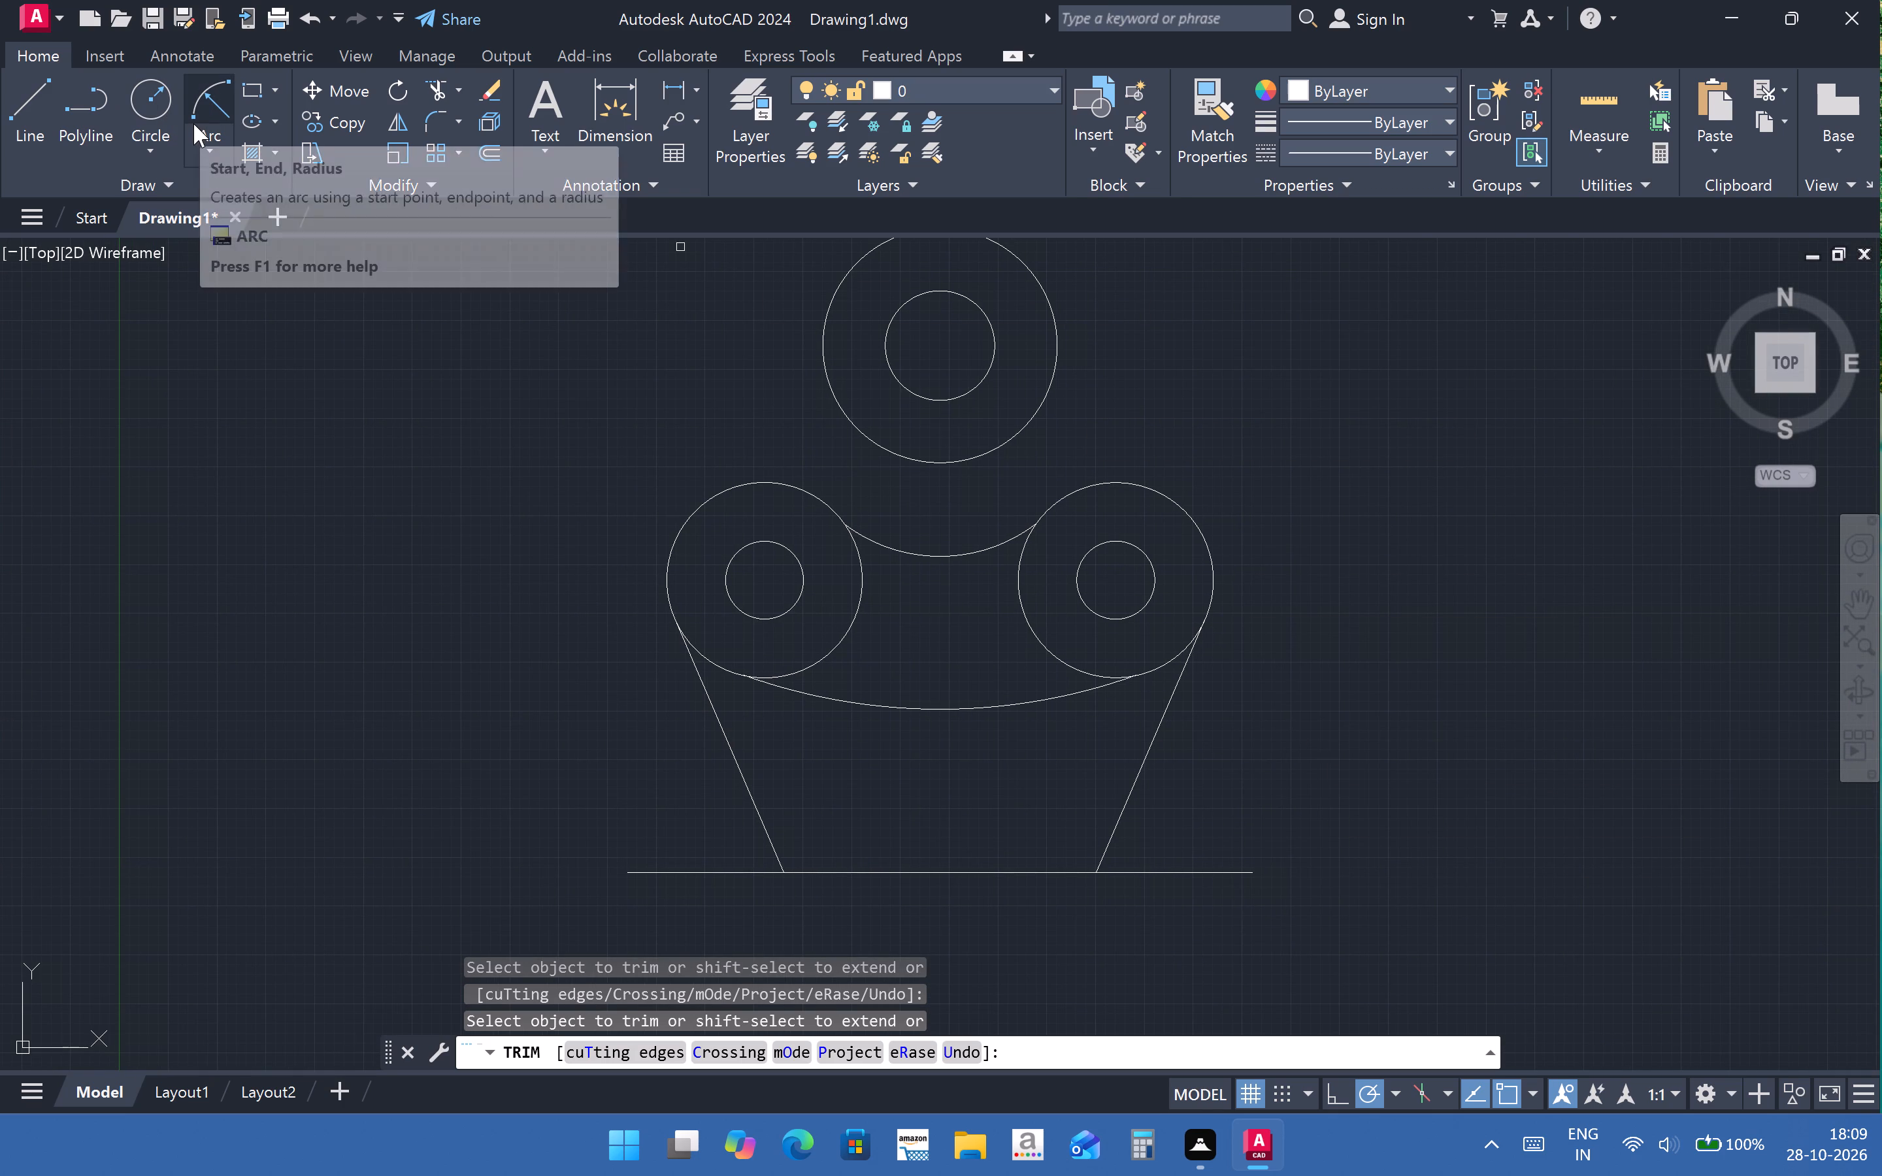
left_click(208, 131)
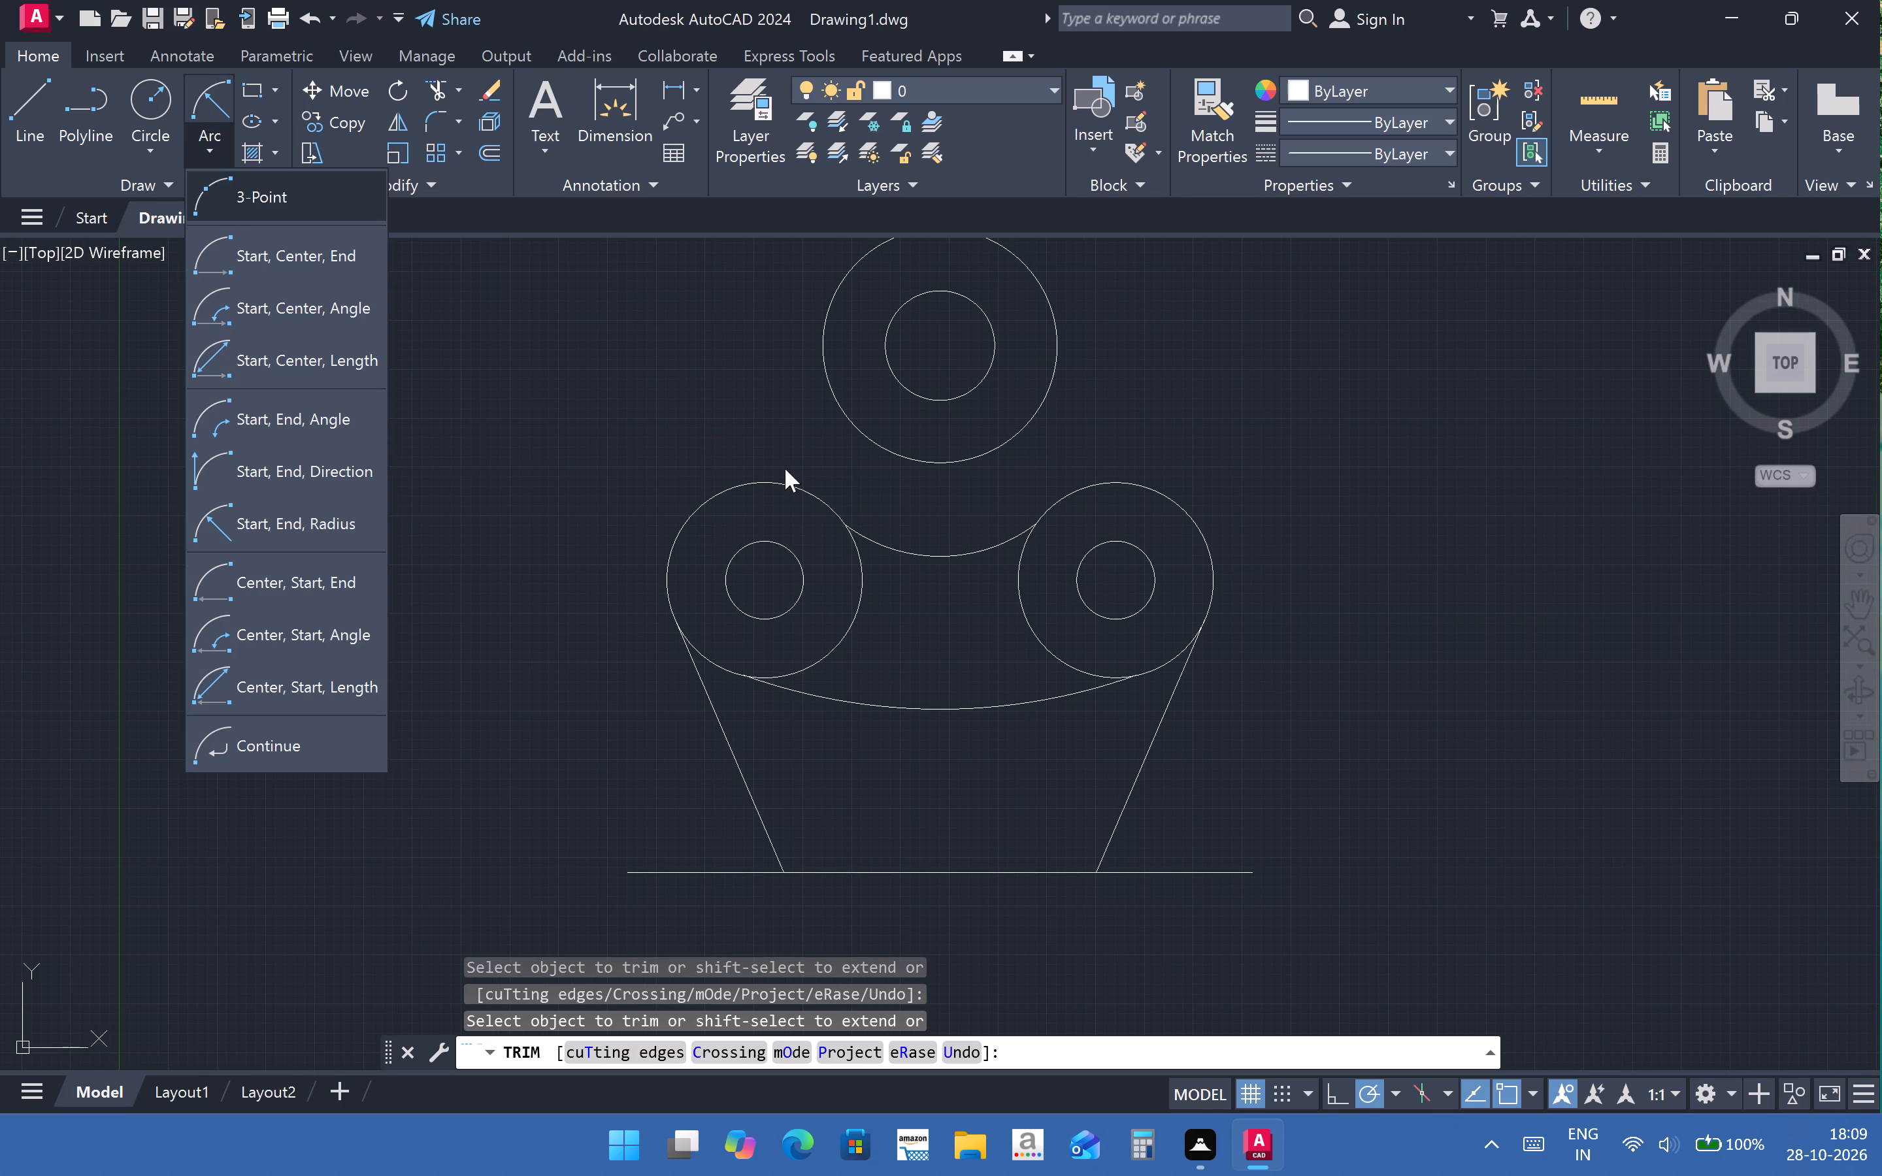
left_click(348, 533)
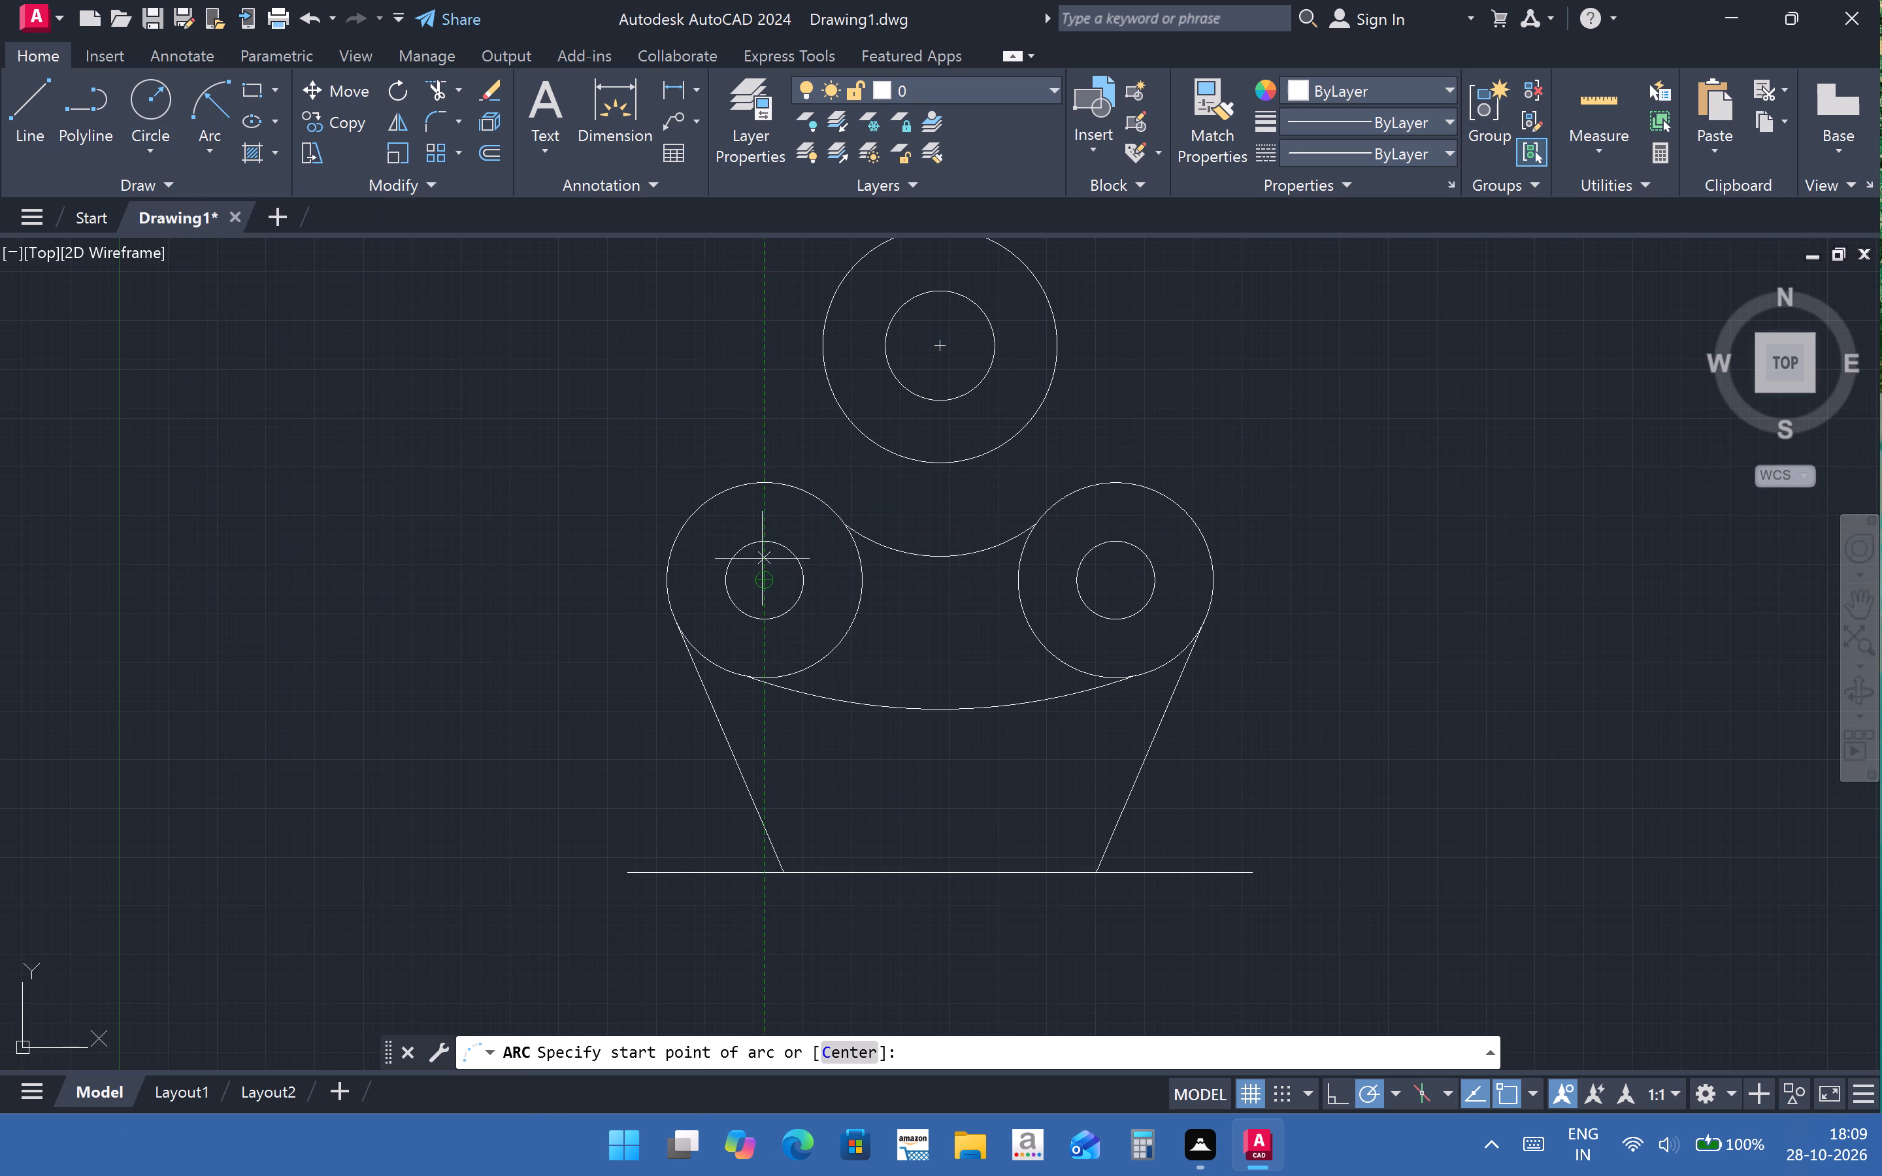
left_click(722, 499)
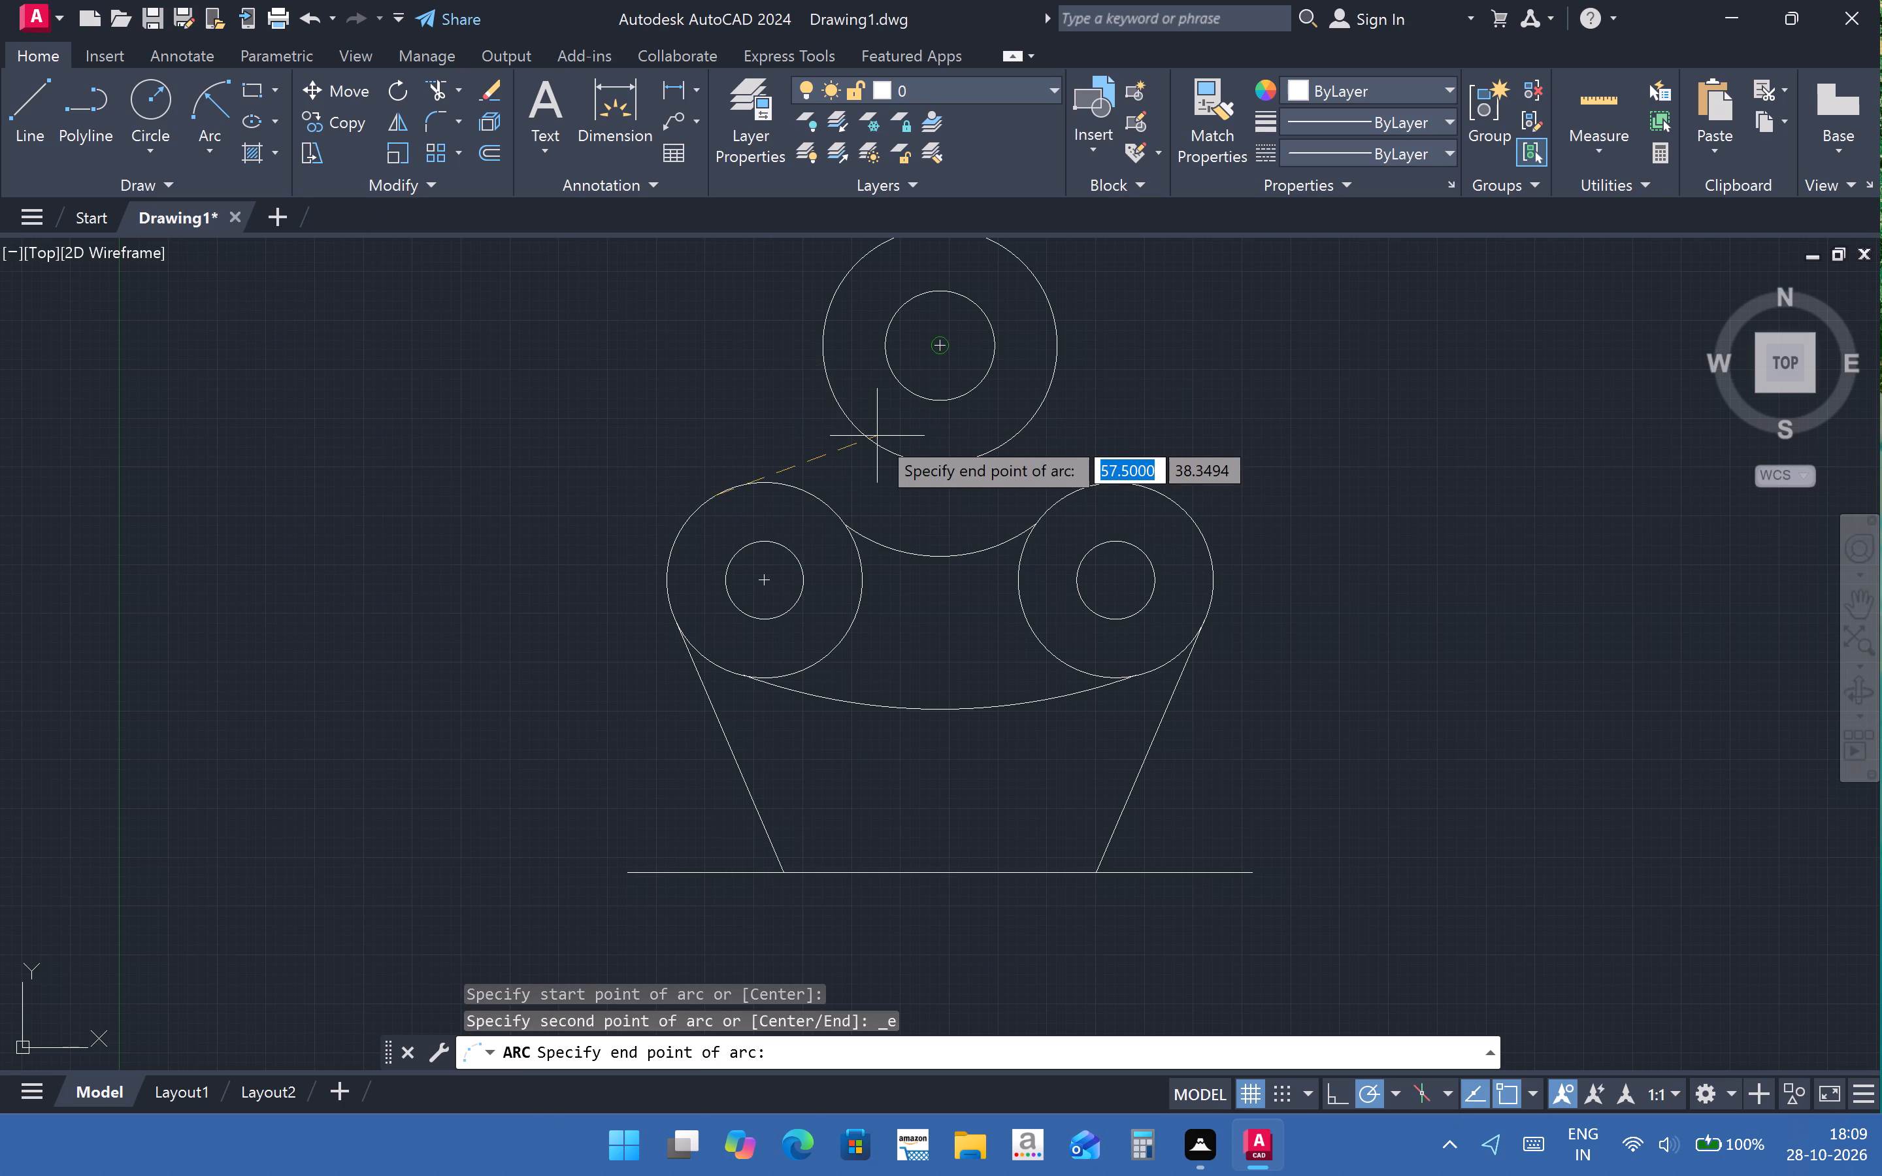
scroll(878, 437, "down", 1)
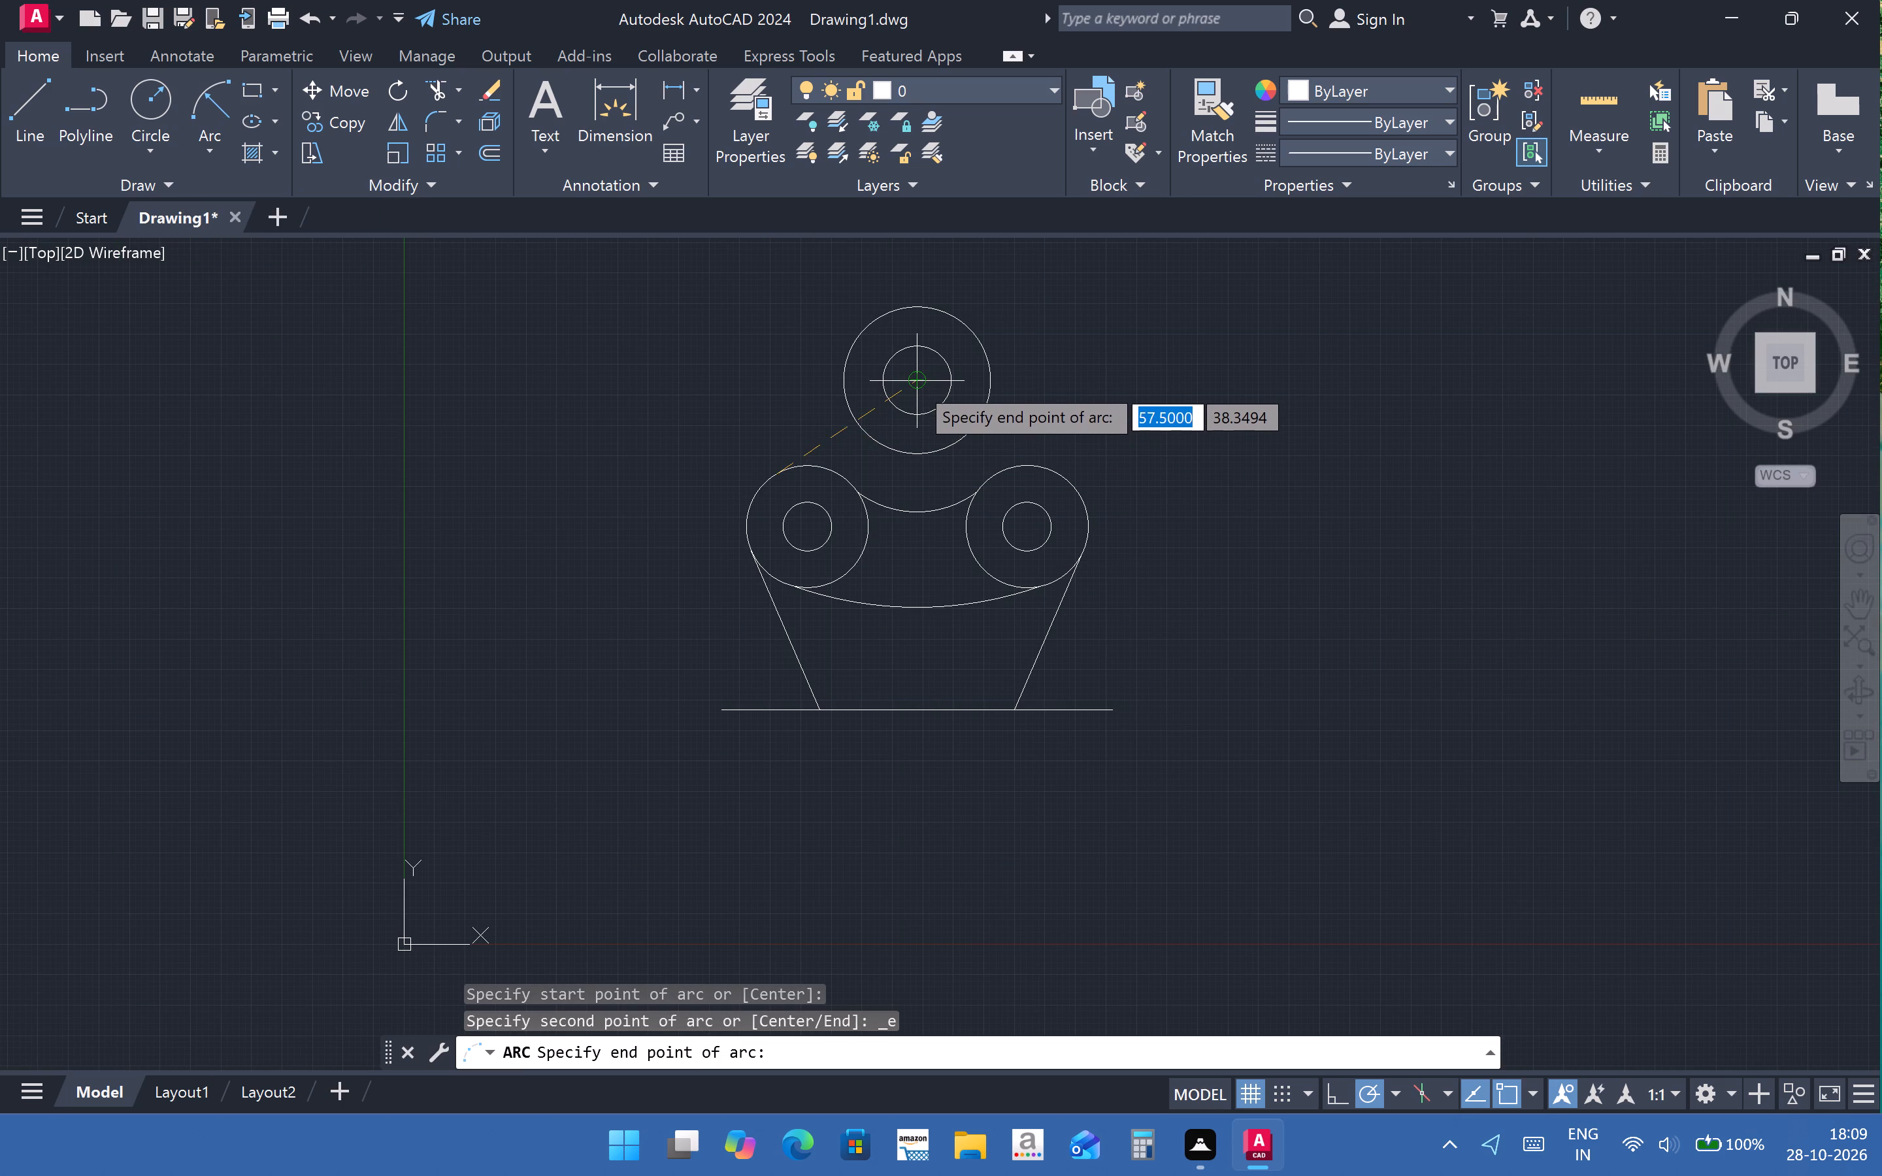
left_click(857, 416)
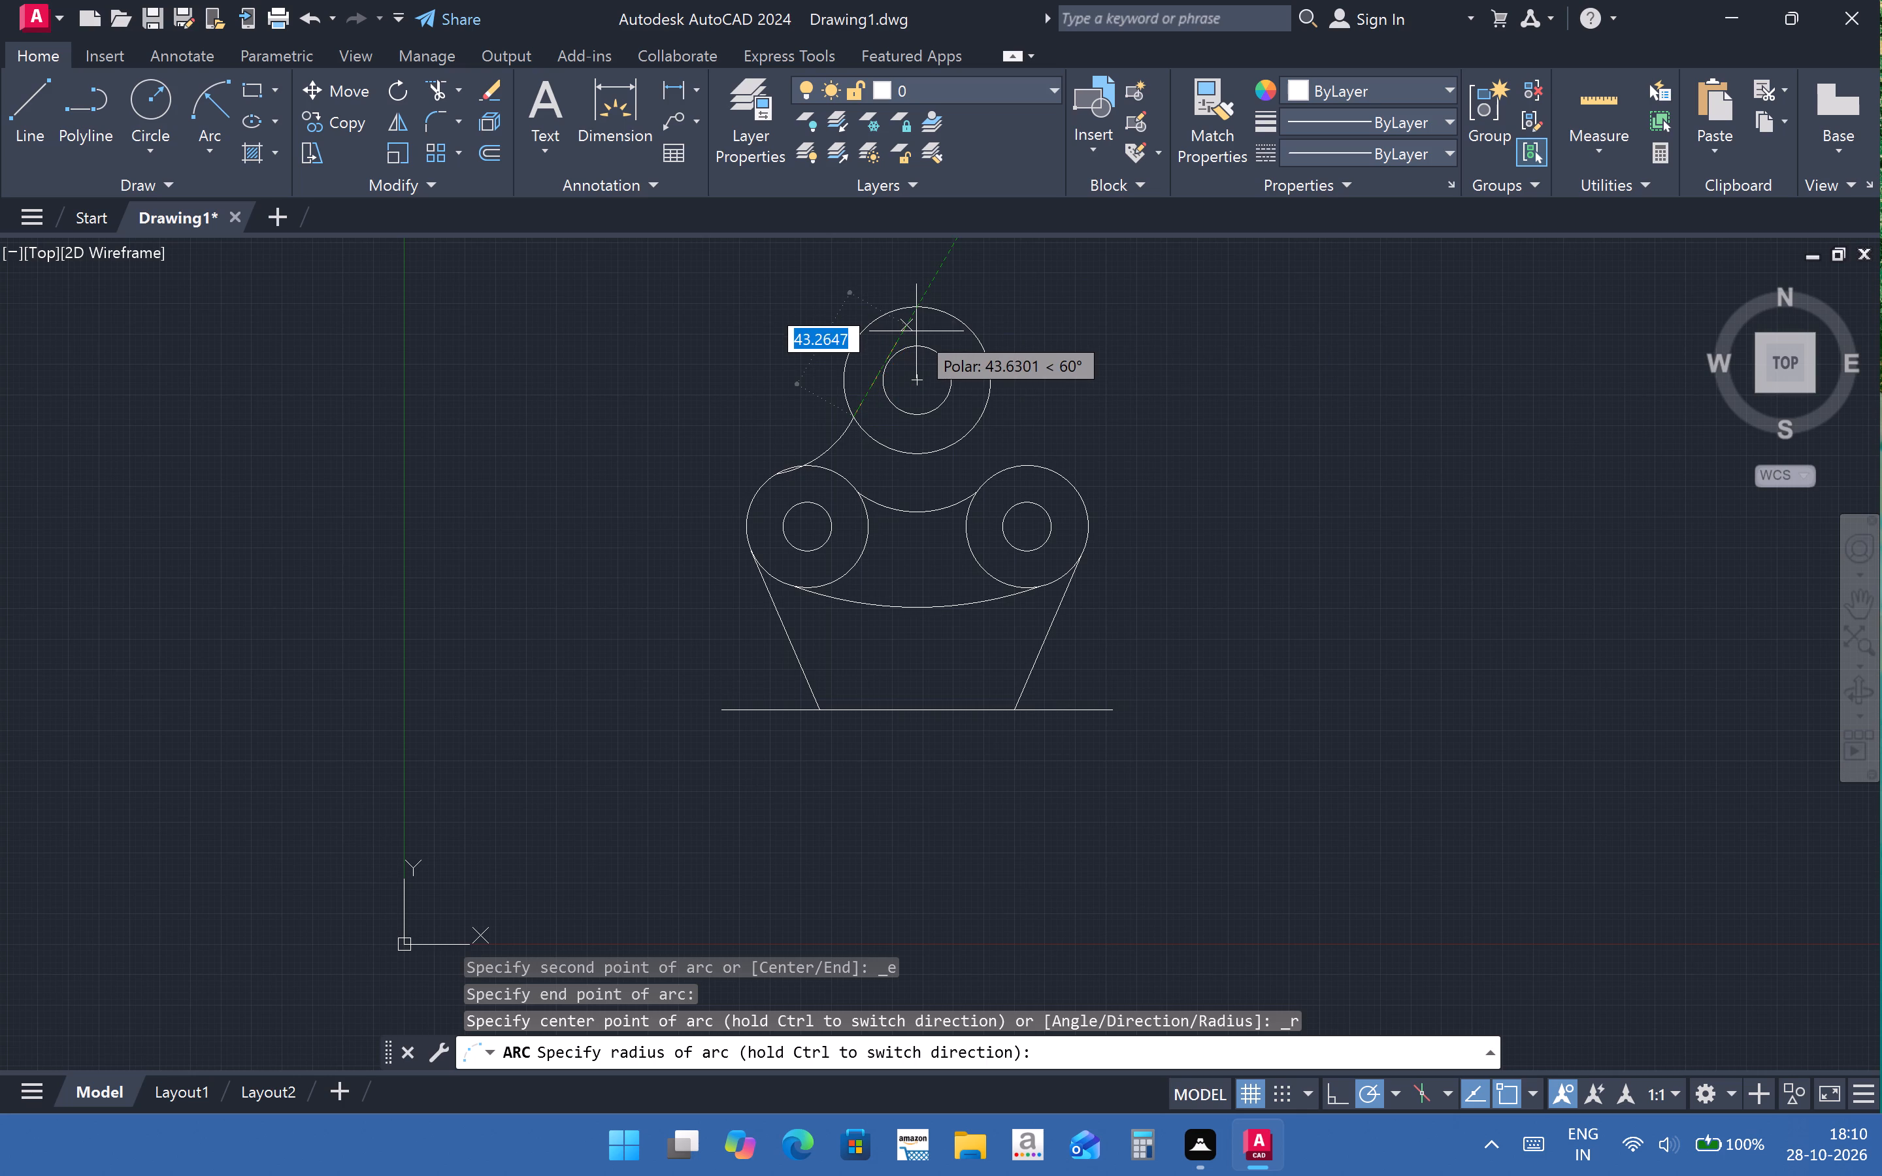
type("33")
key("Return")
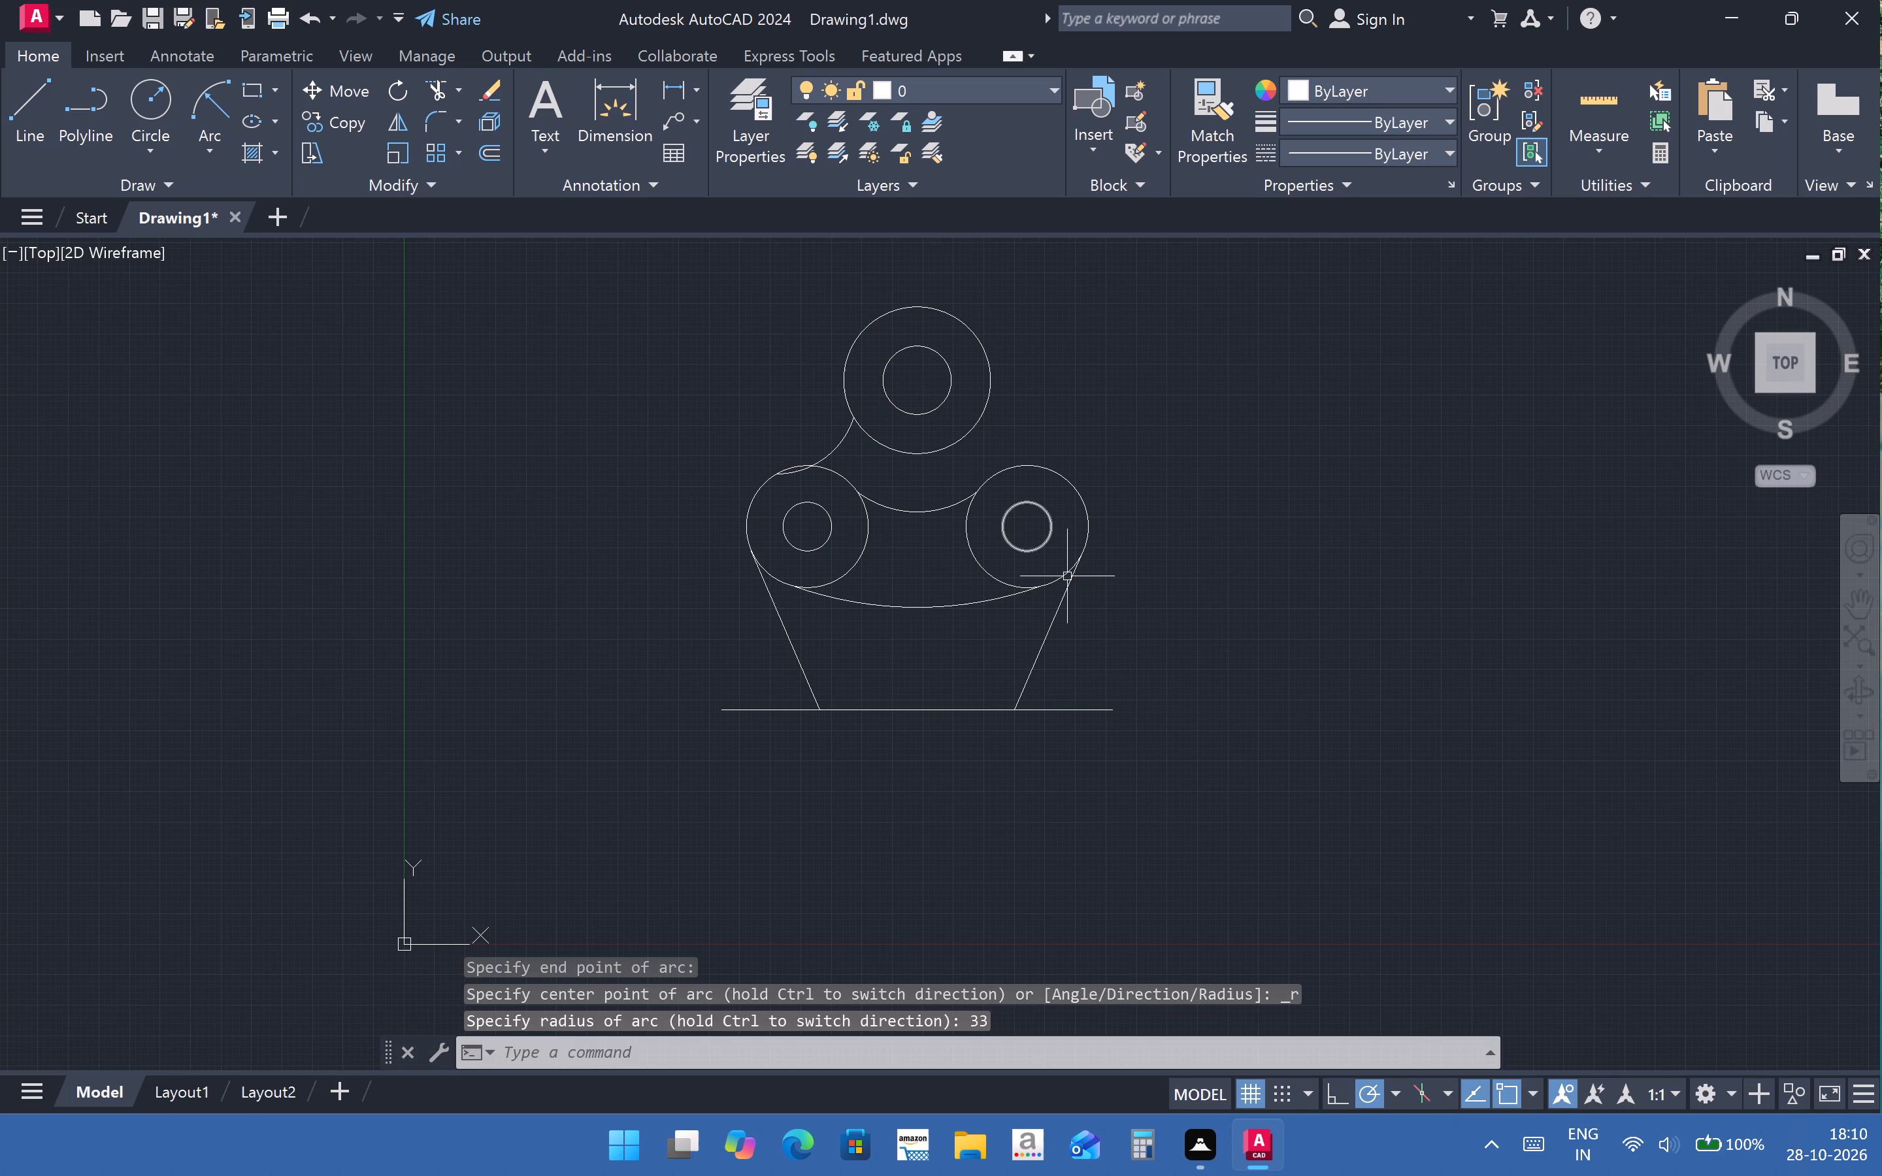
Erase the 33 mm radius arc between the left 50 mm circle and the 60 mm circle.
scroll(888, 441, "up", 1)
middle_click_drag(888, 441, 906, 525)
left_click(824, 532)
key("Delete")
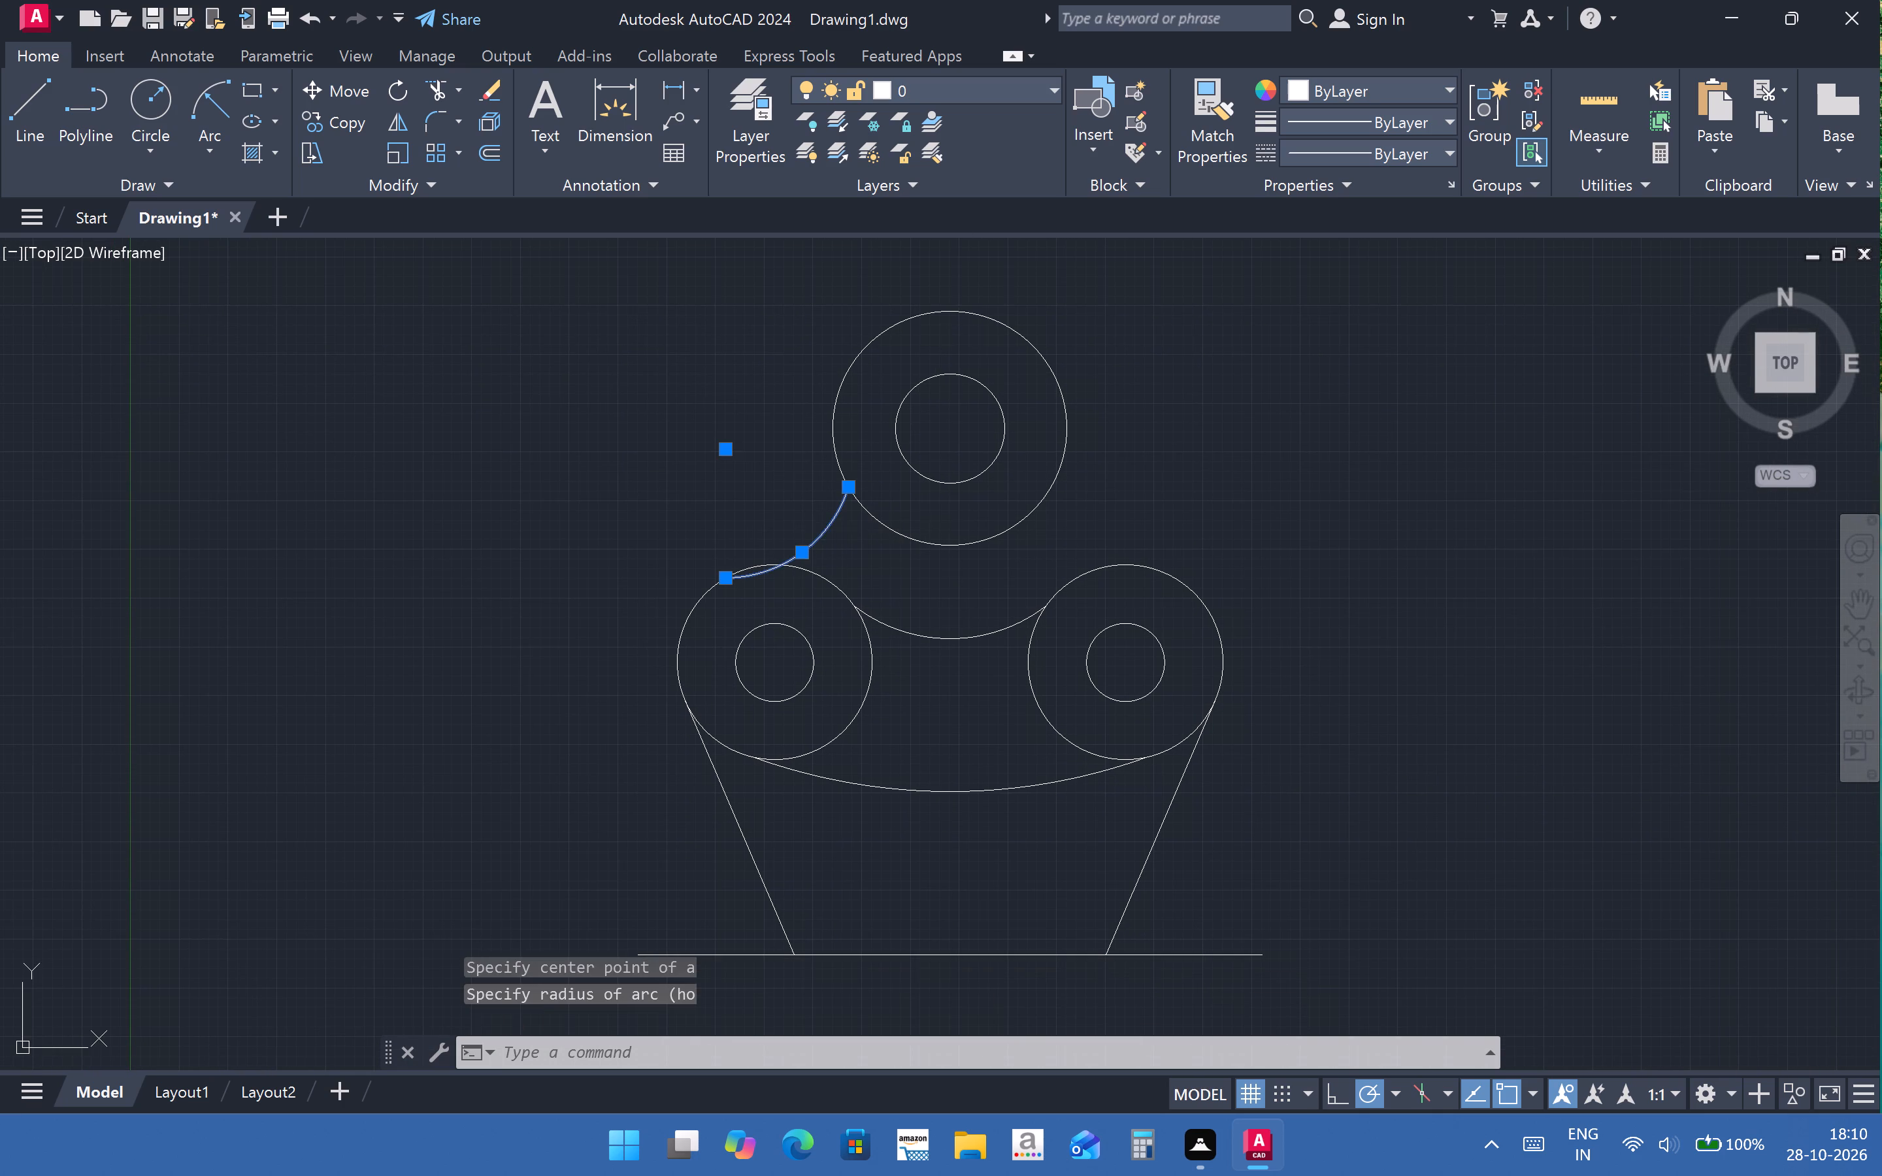
Start a new Start, End, Radius arc for joining the left 50 mm circle to the 60 mm circle.
left_click(195, 110)
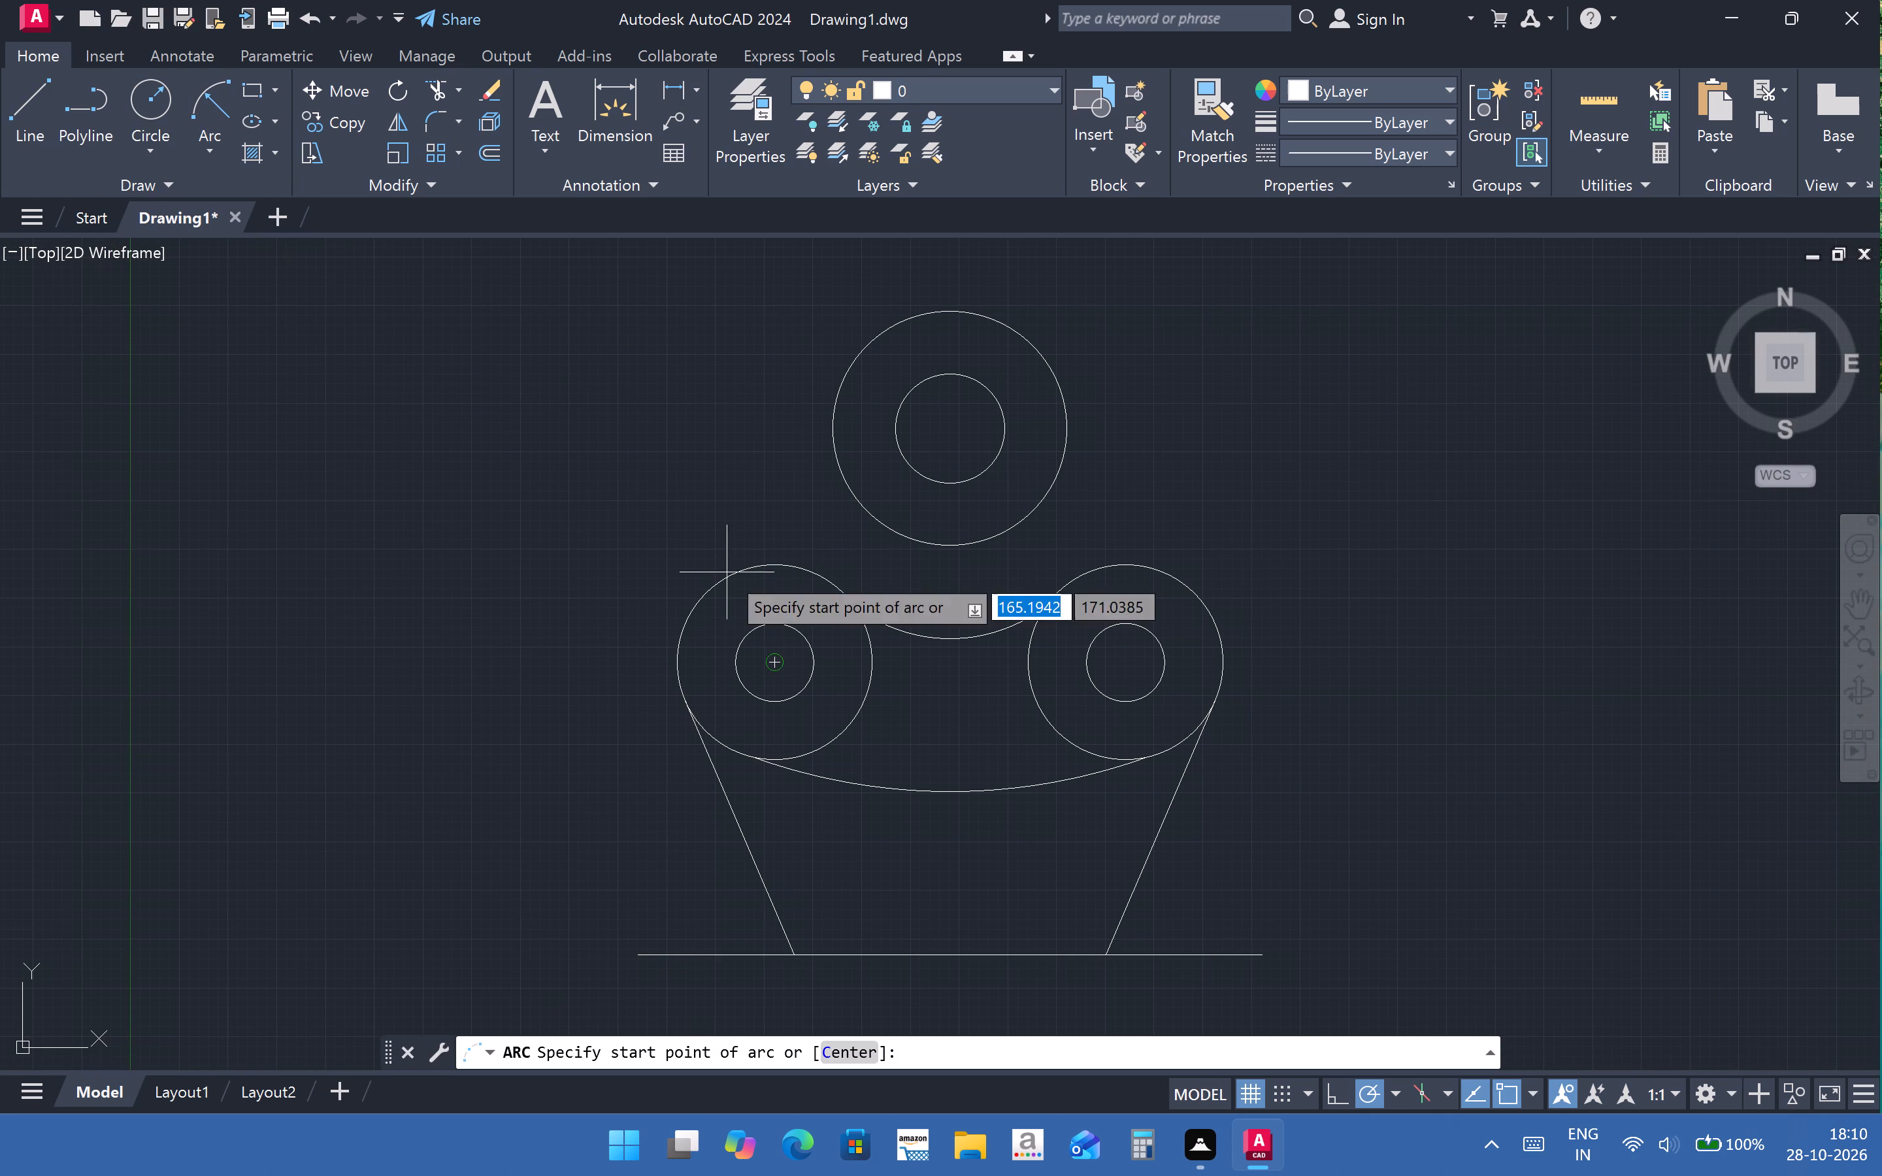
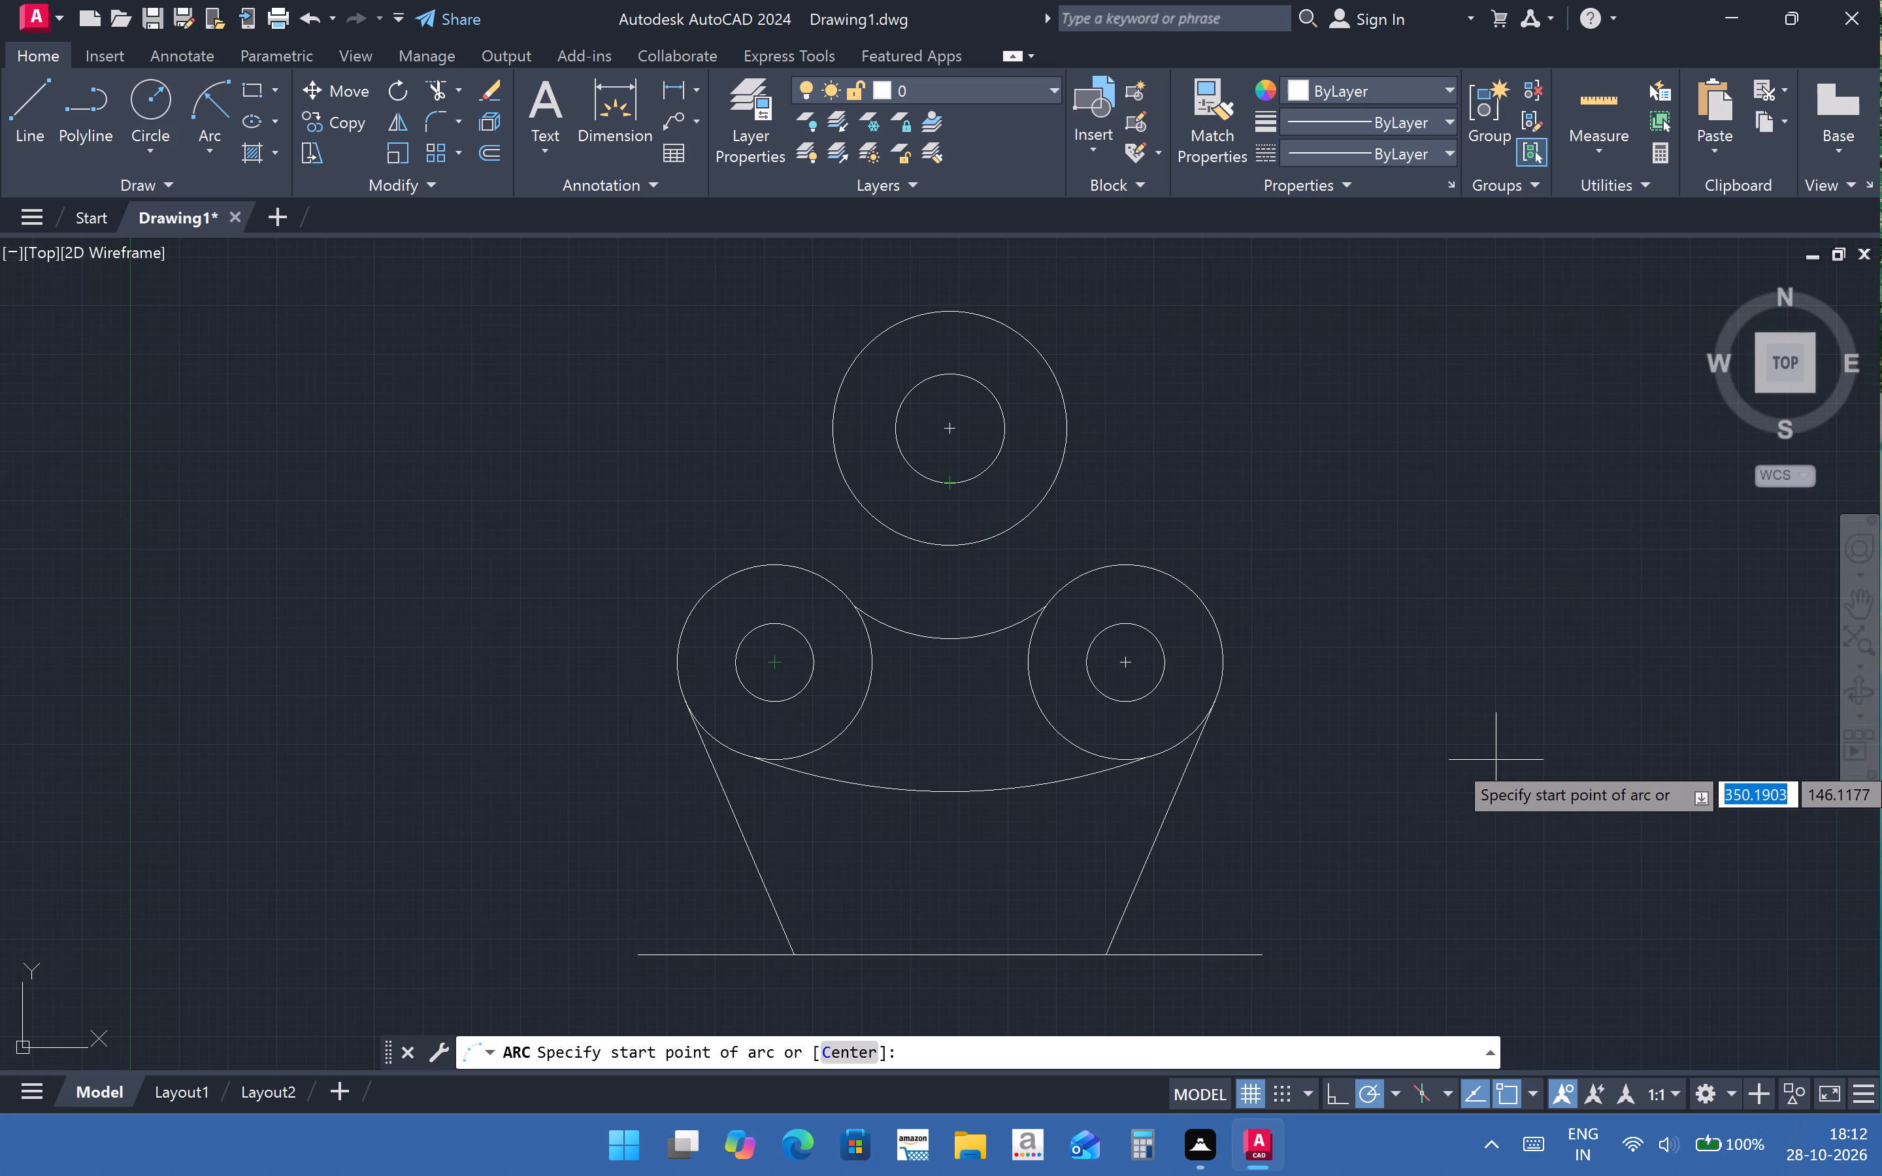
Erase the existing upper arc that joins the left and right 50 mm circles.
left_click(1002, 632)
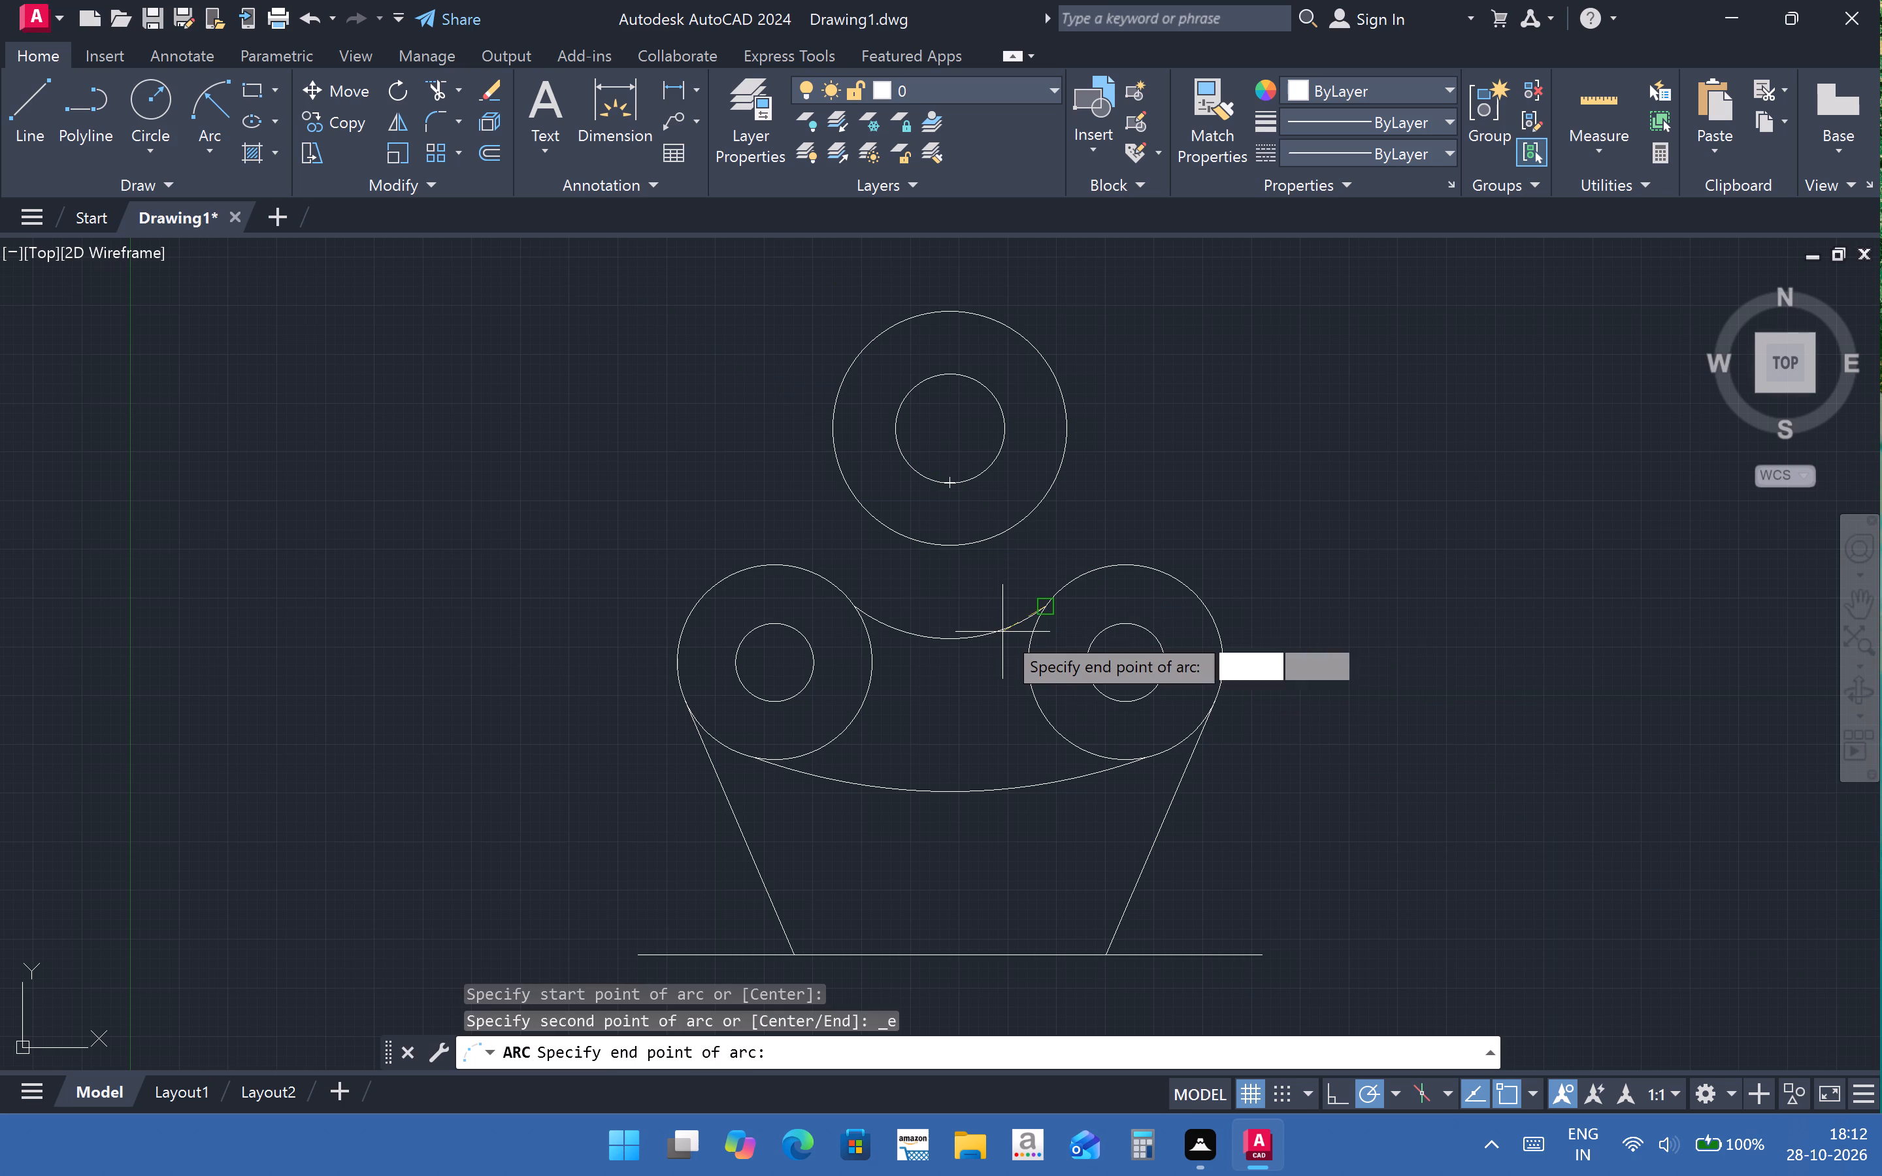
key("Escape")
left_click(949, 639)
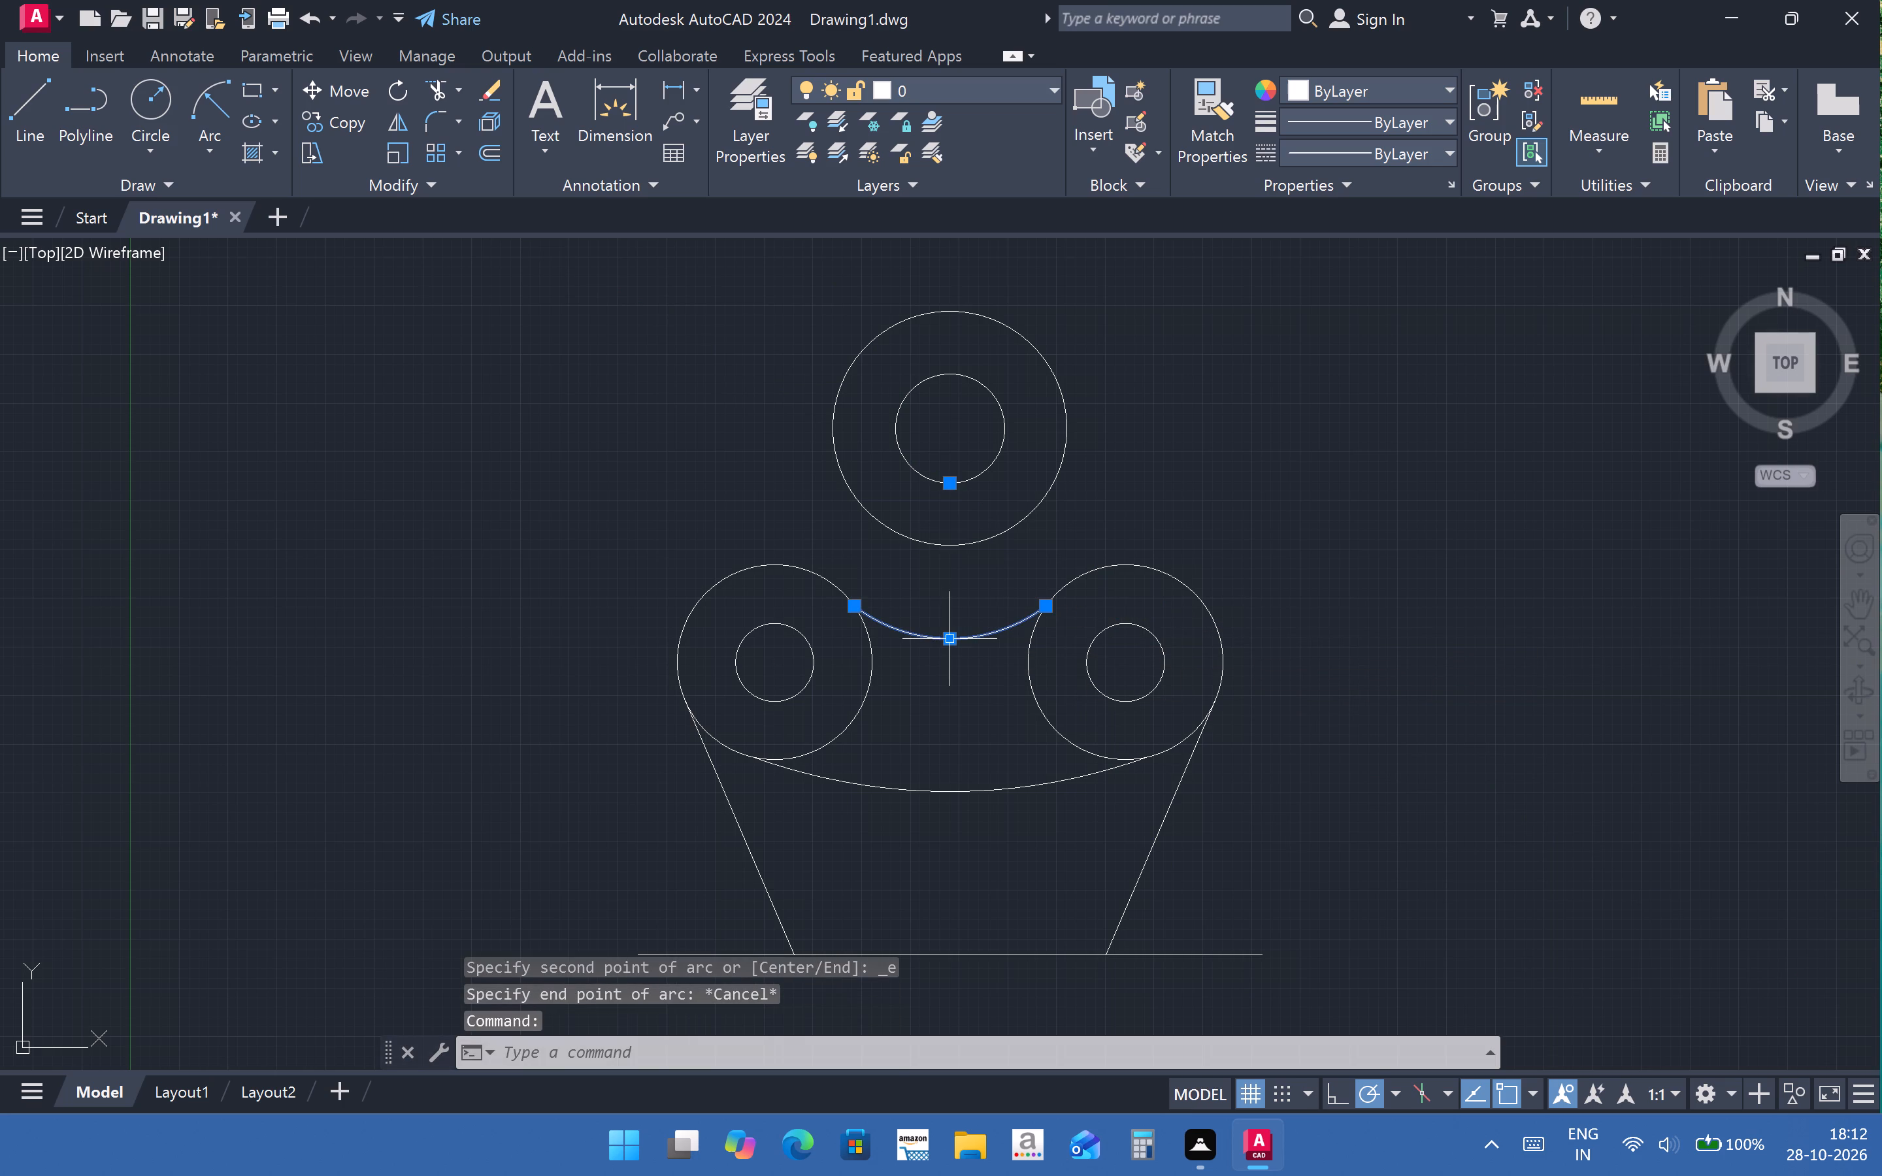
key("Delete")
key("Delete")
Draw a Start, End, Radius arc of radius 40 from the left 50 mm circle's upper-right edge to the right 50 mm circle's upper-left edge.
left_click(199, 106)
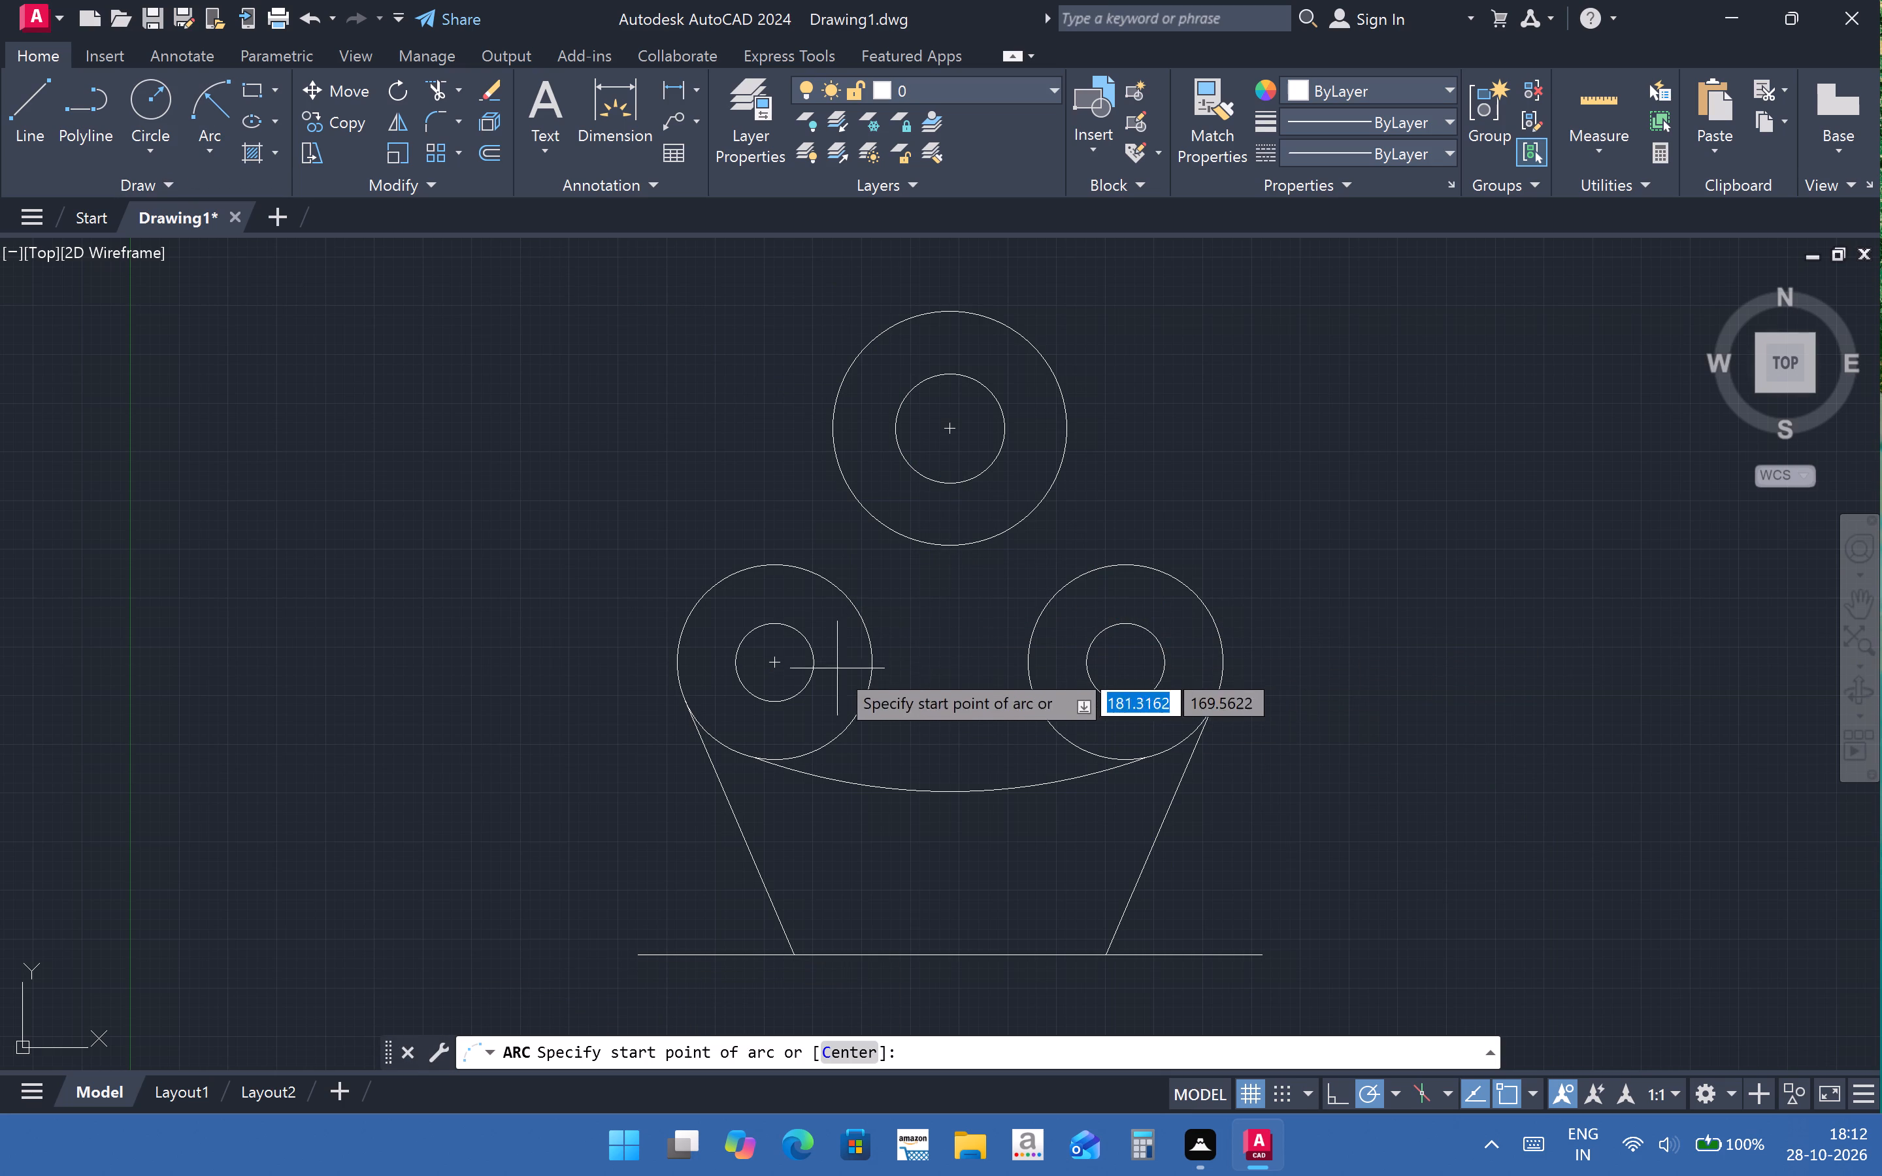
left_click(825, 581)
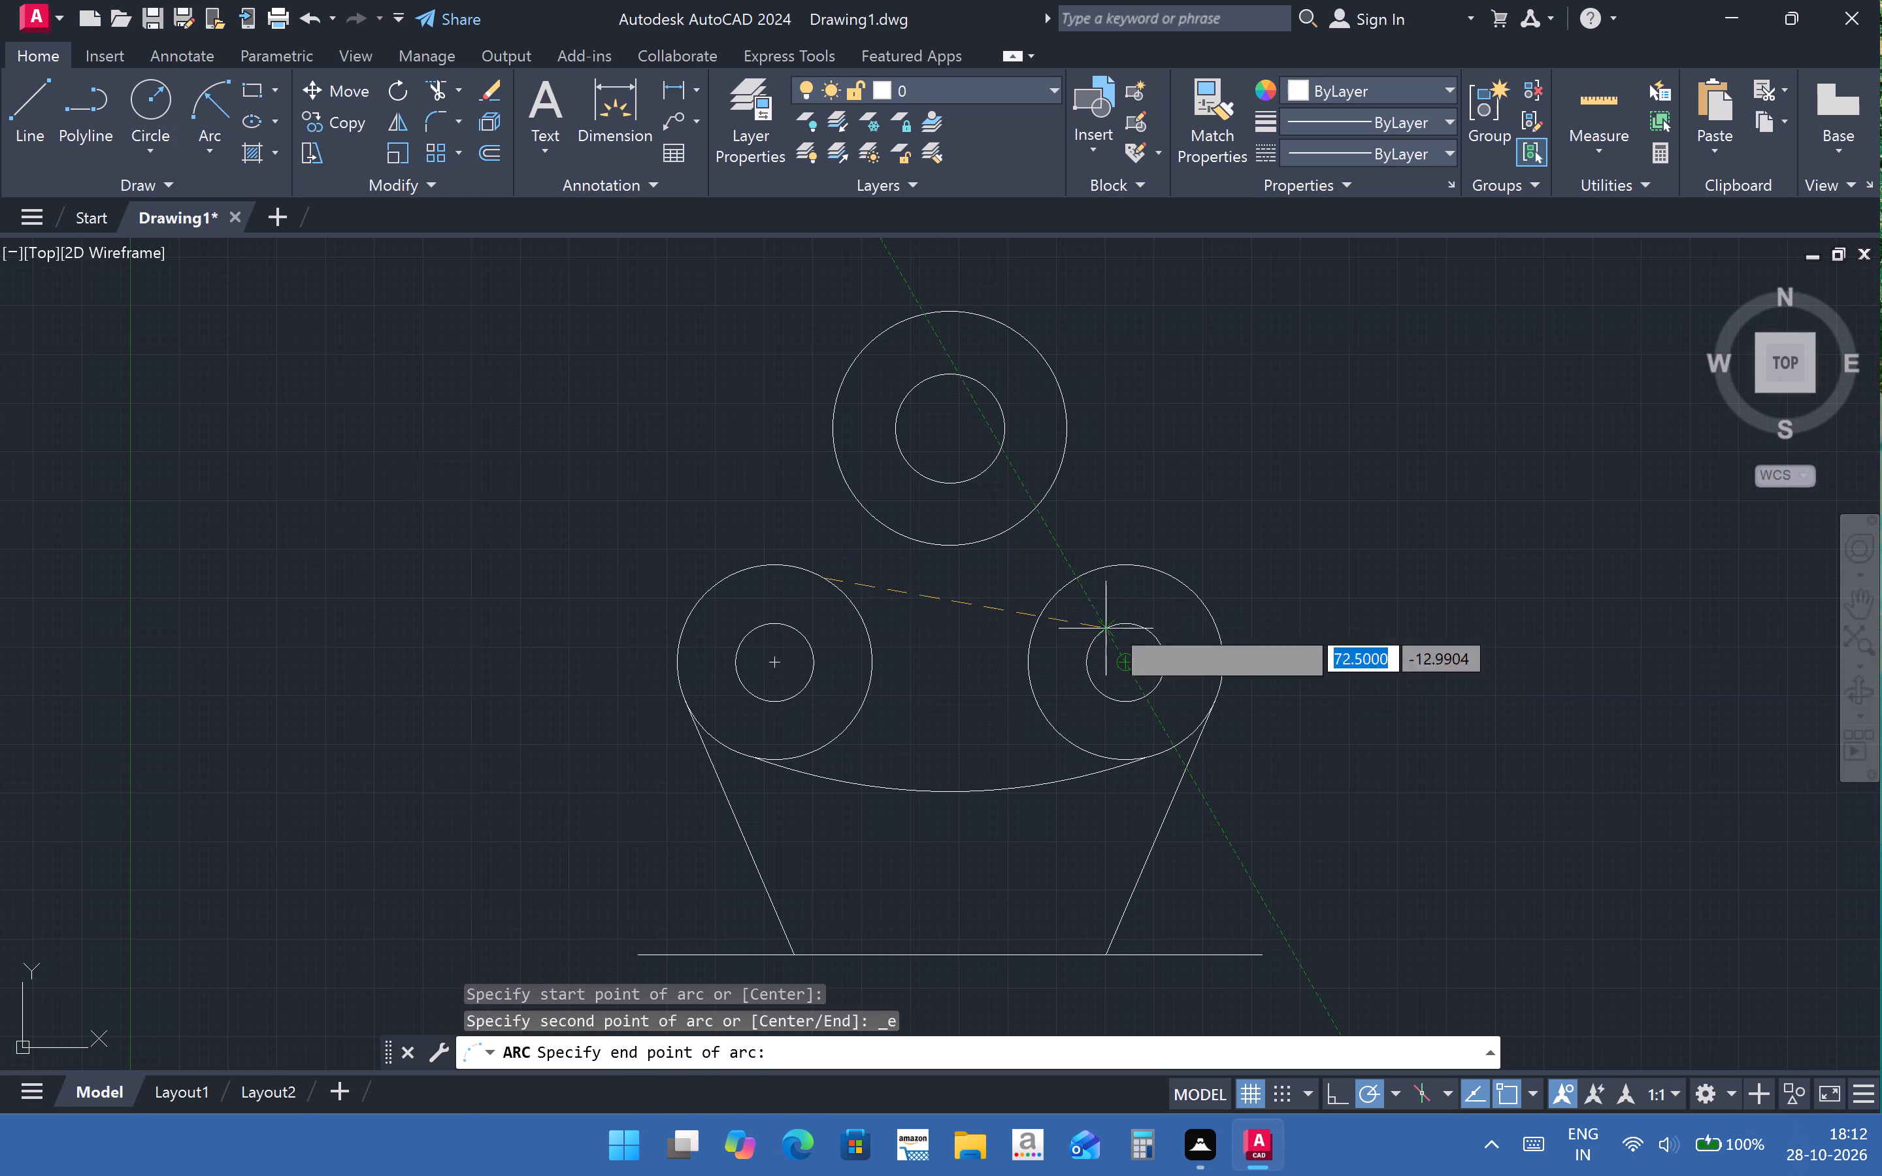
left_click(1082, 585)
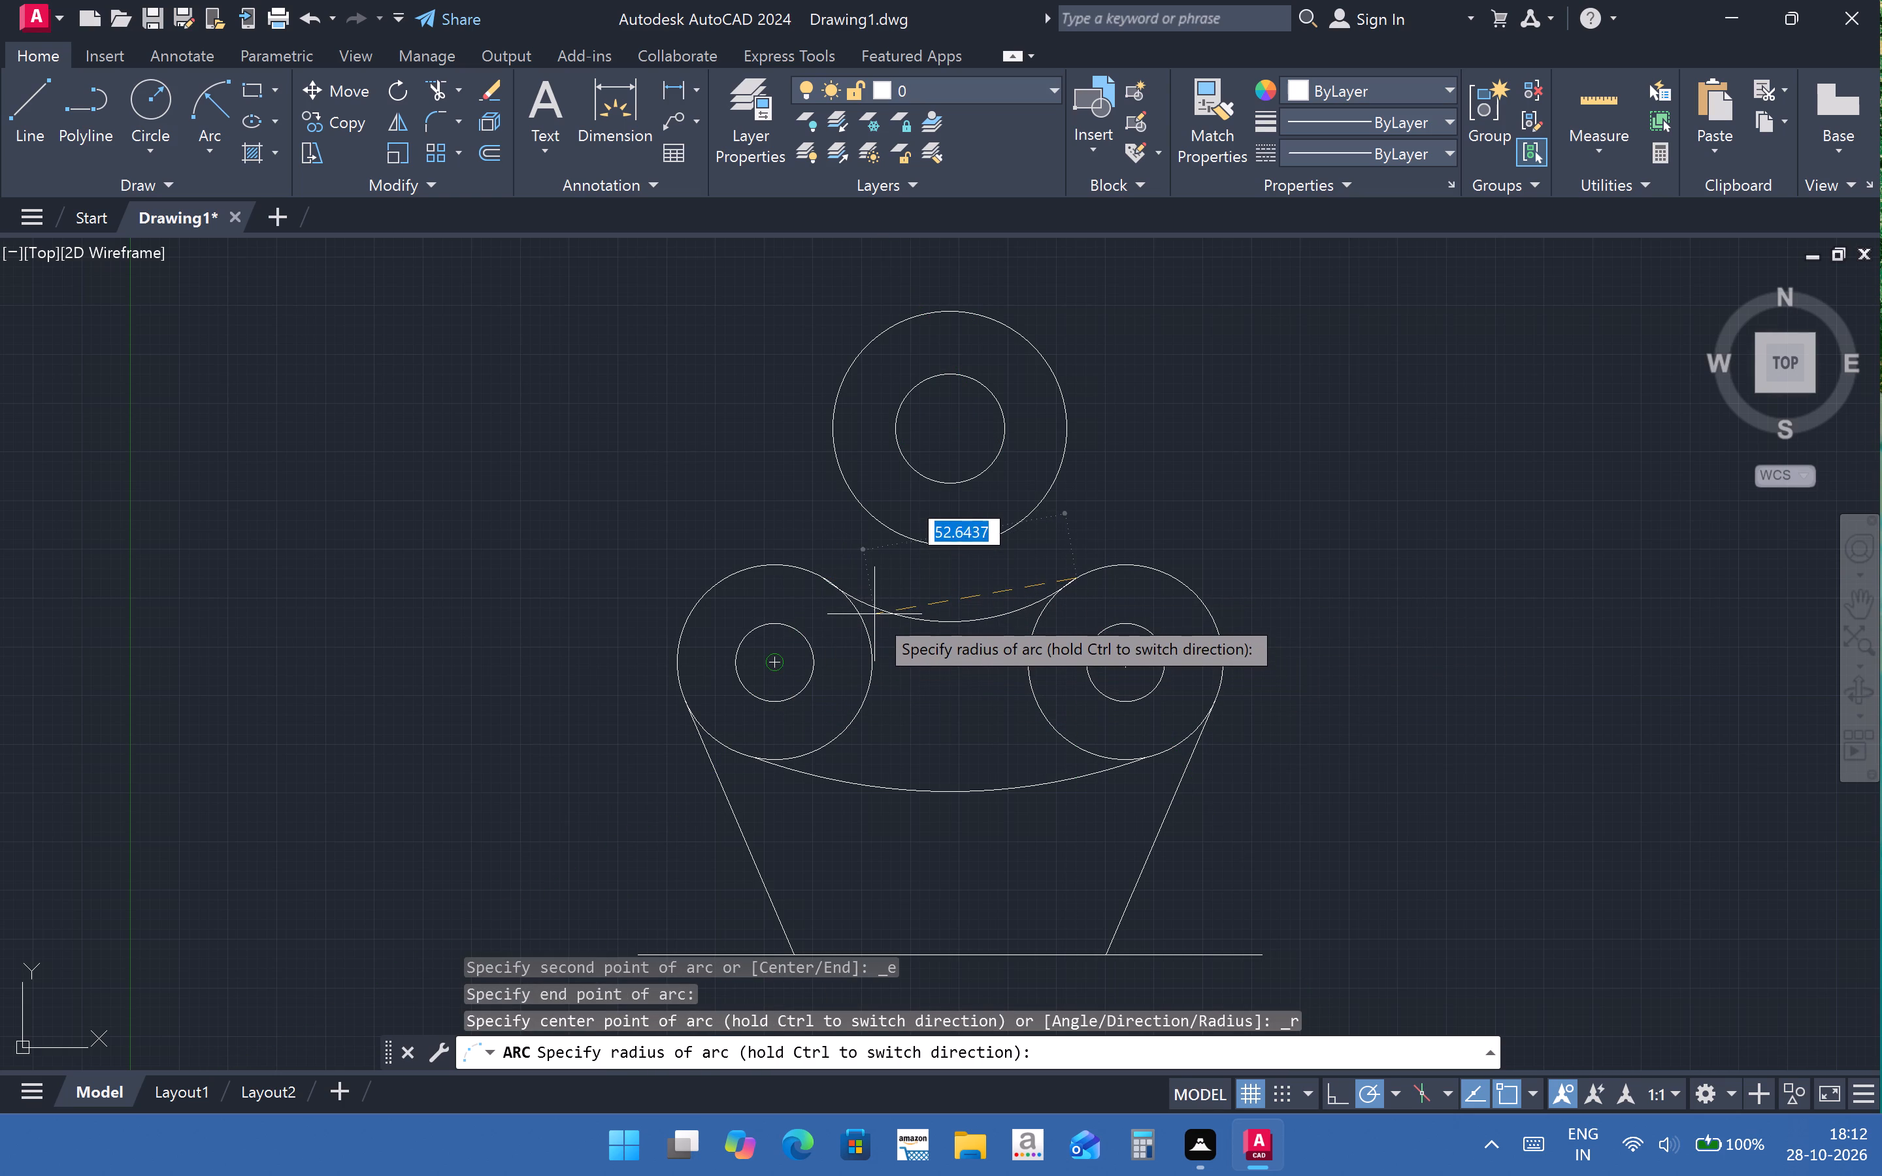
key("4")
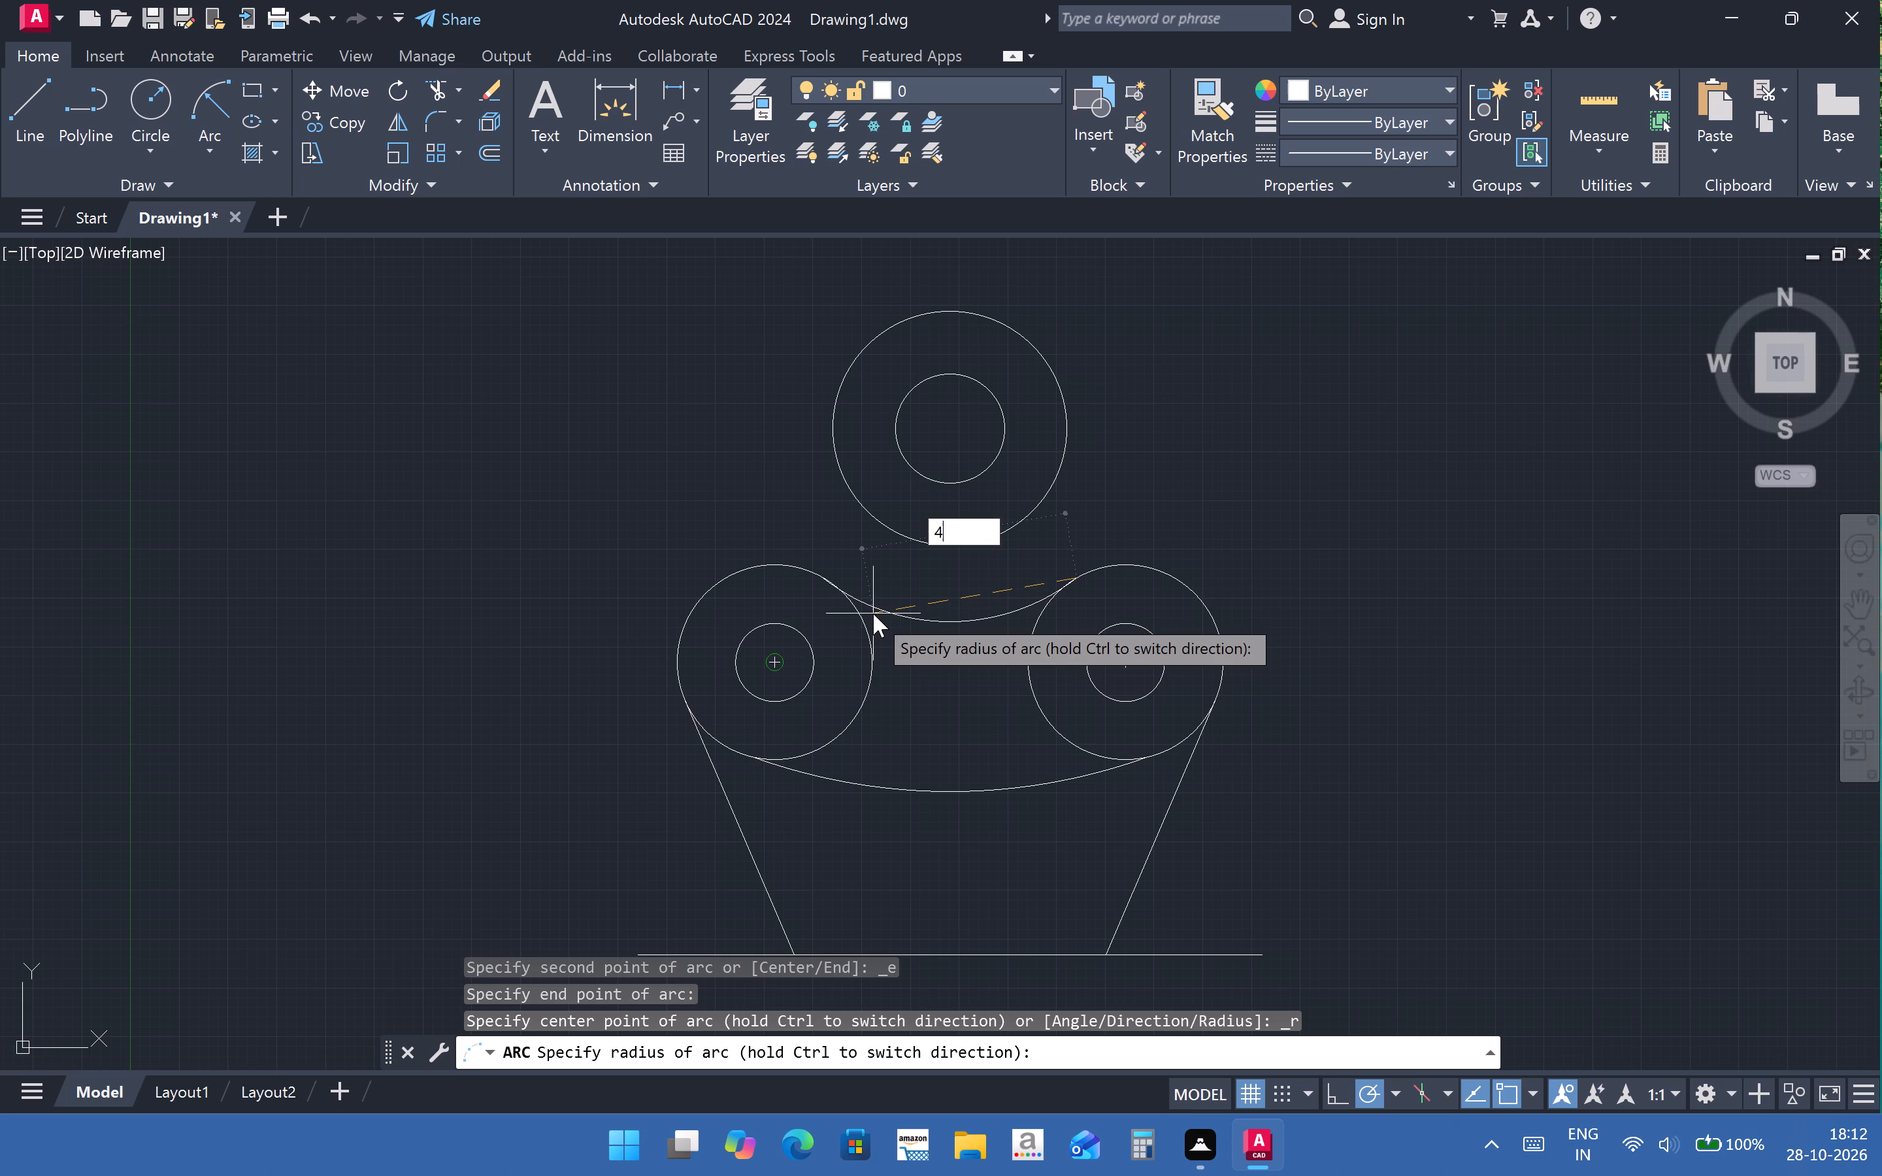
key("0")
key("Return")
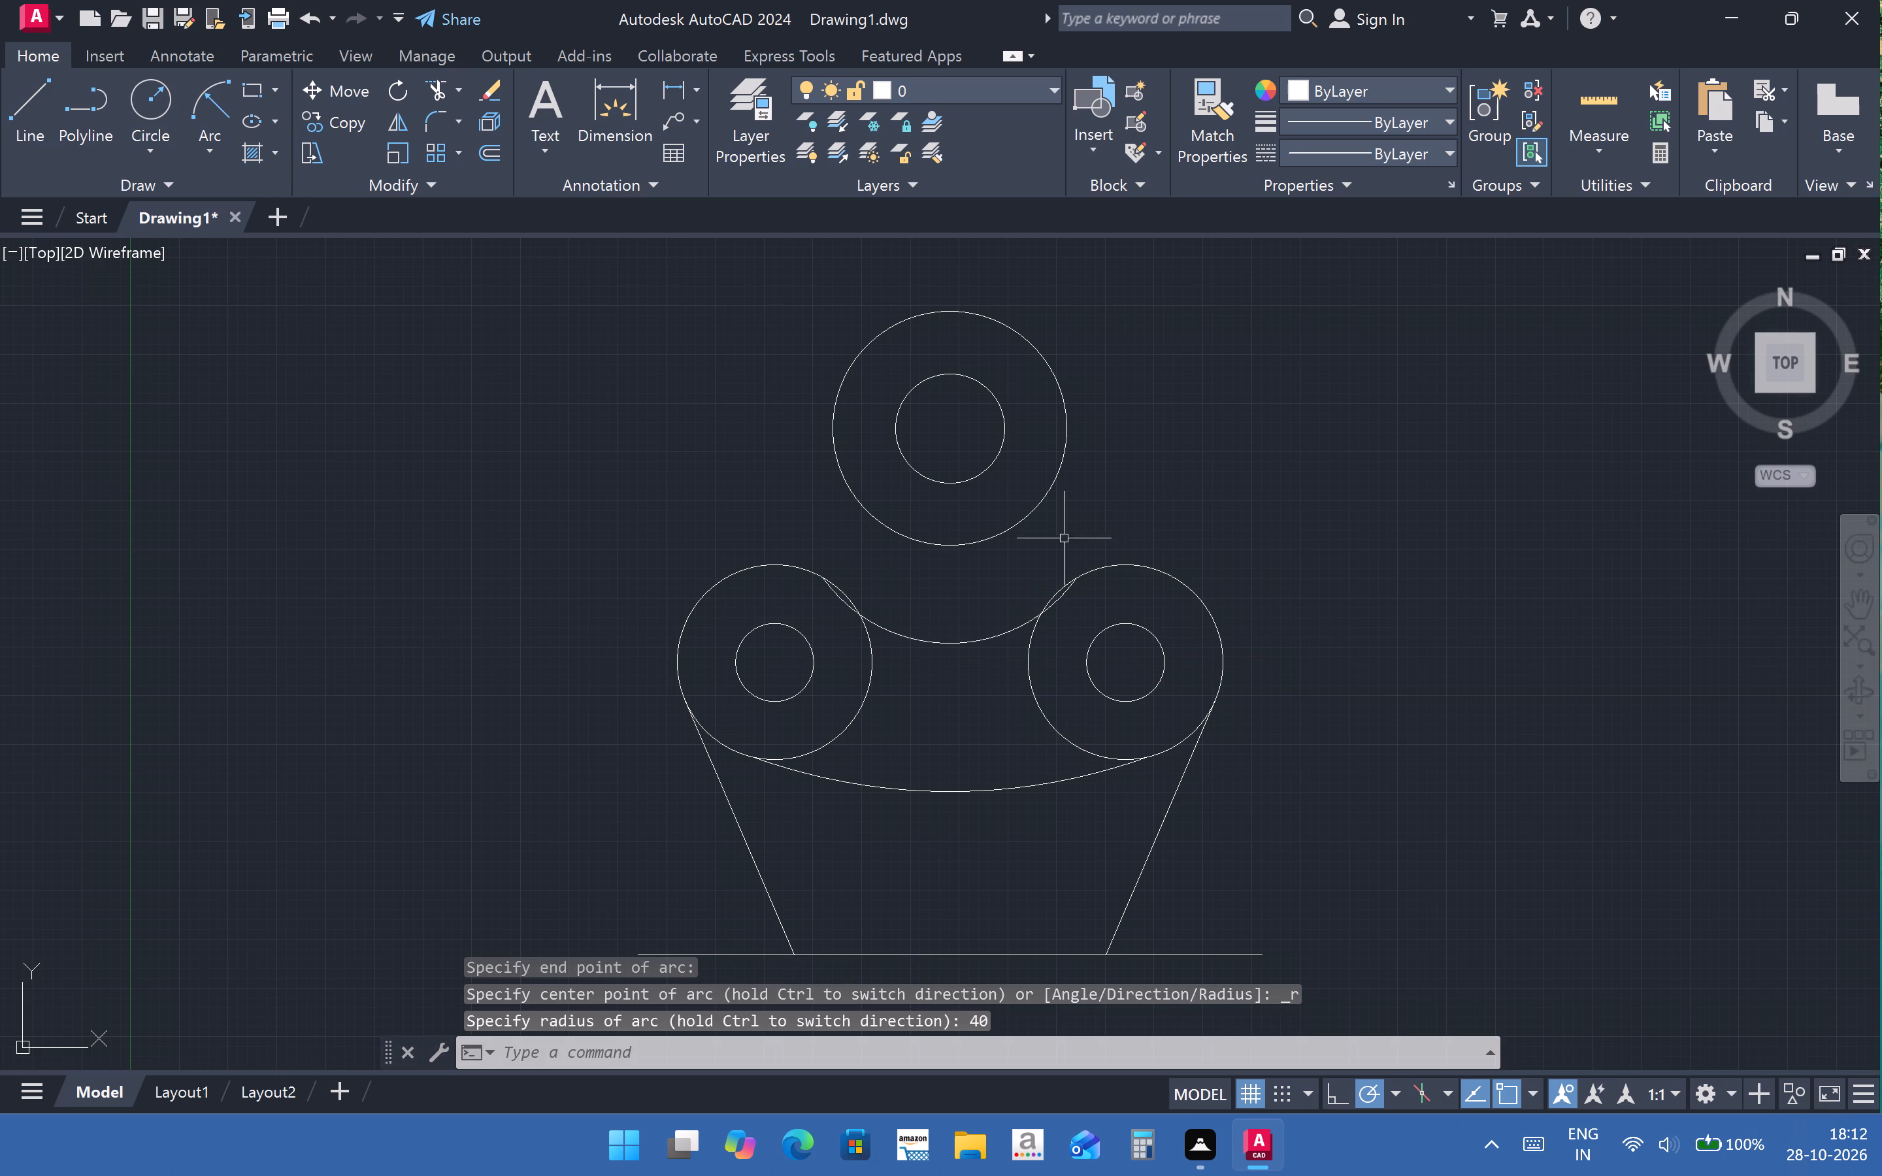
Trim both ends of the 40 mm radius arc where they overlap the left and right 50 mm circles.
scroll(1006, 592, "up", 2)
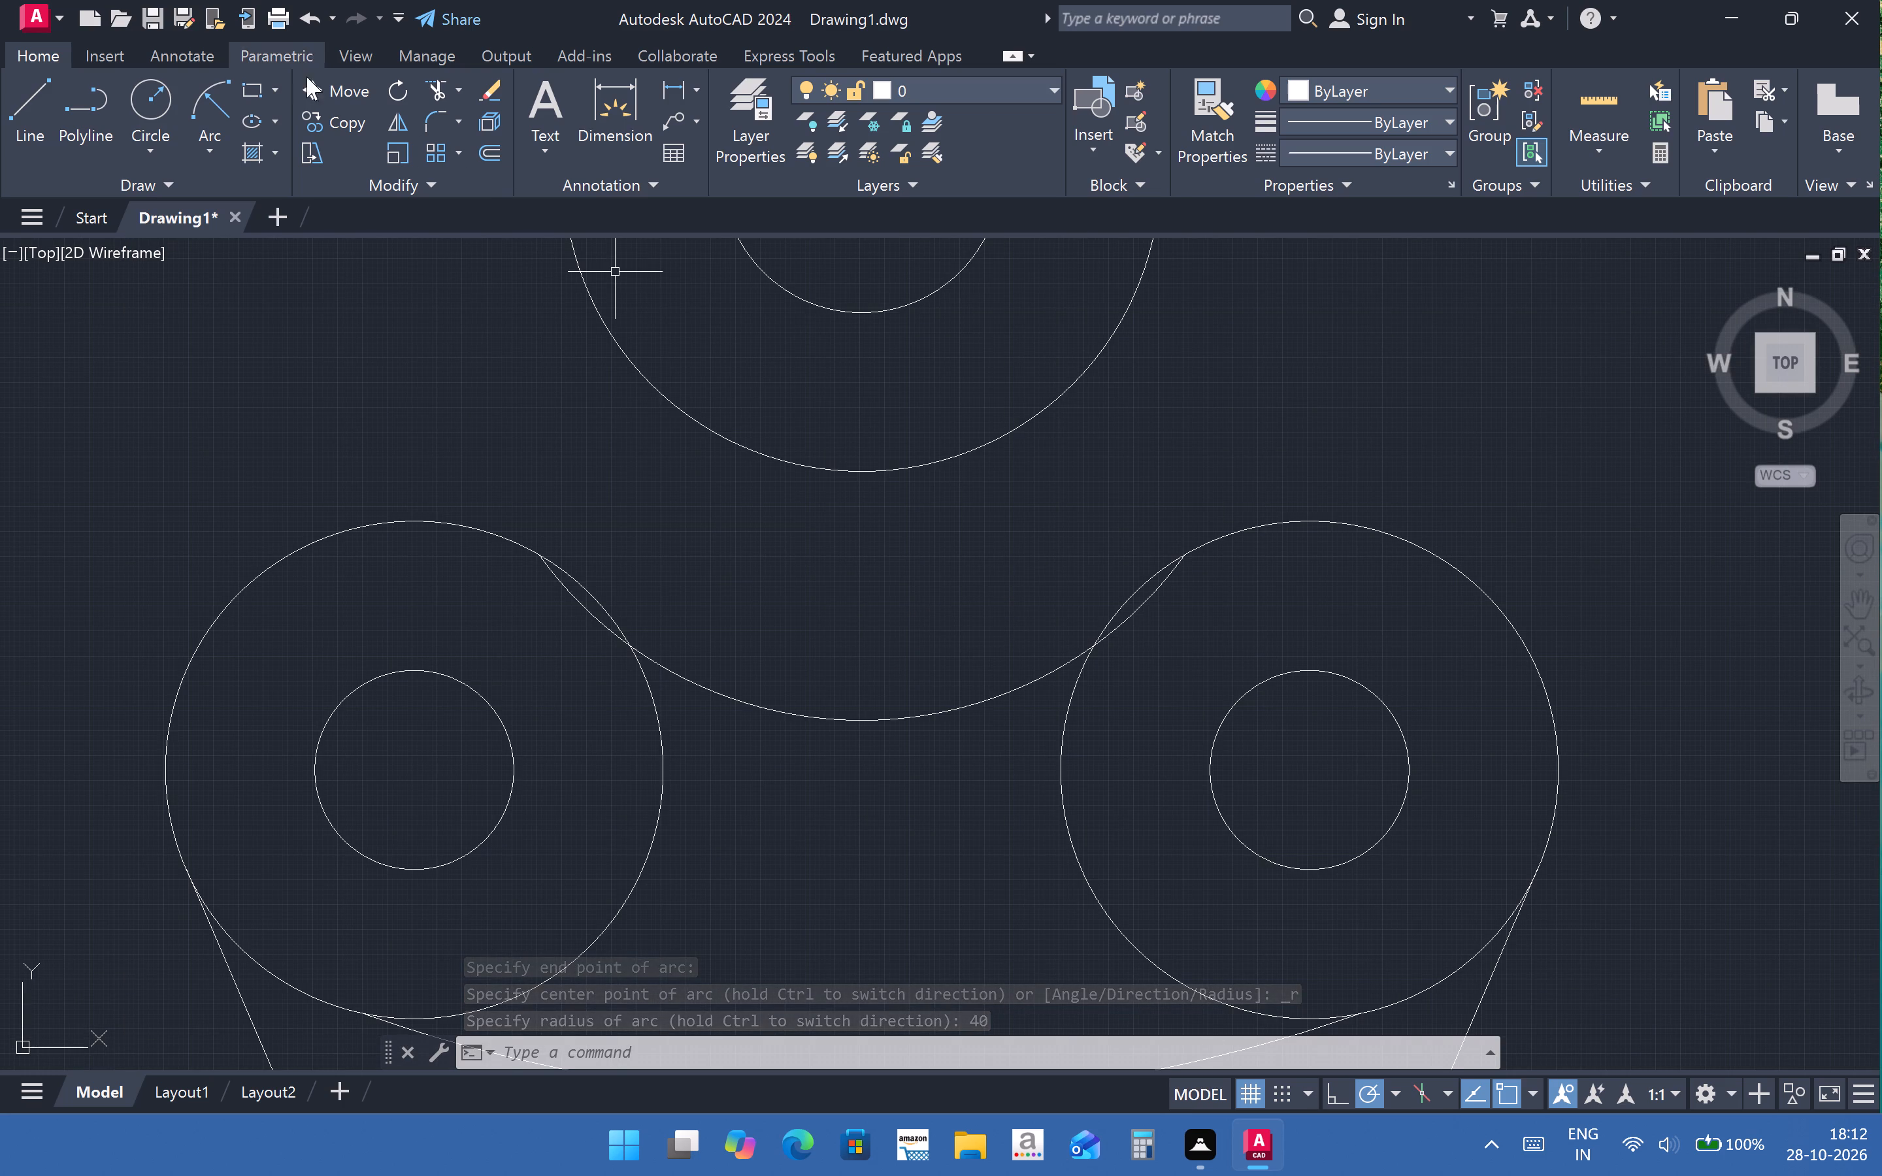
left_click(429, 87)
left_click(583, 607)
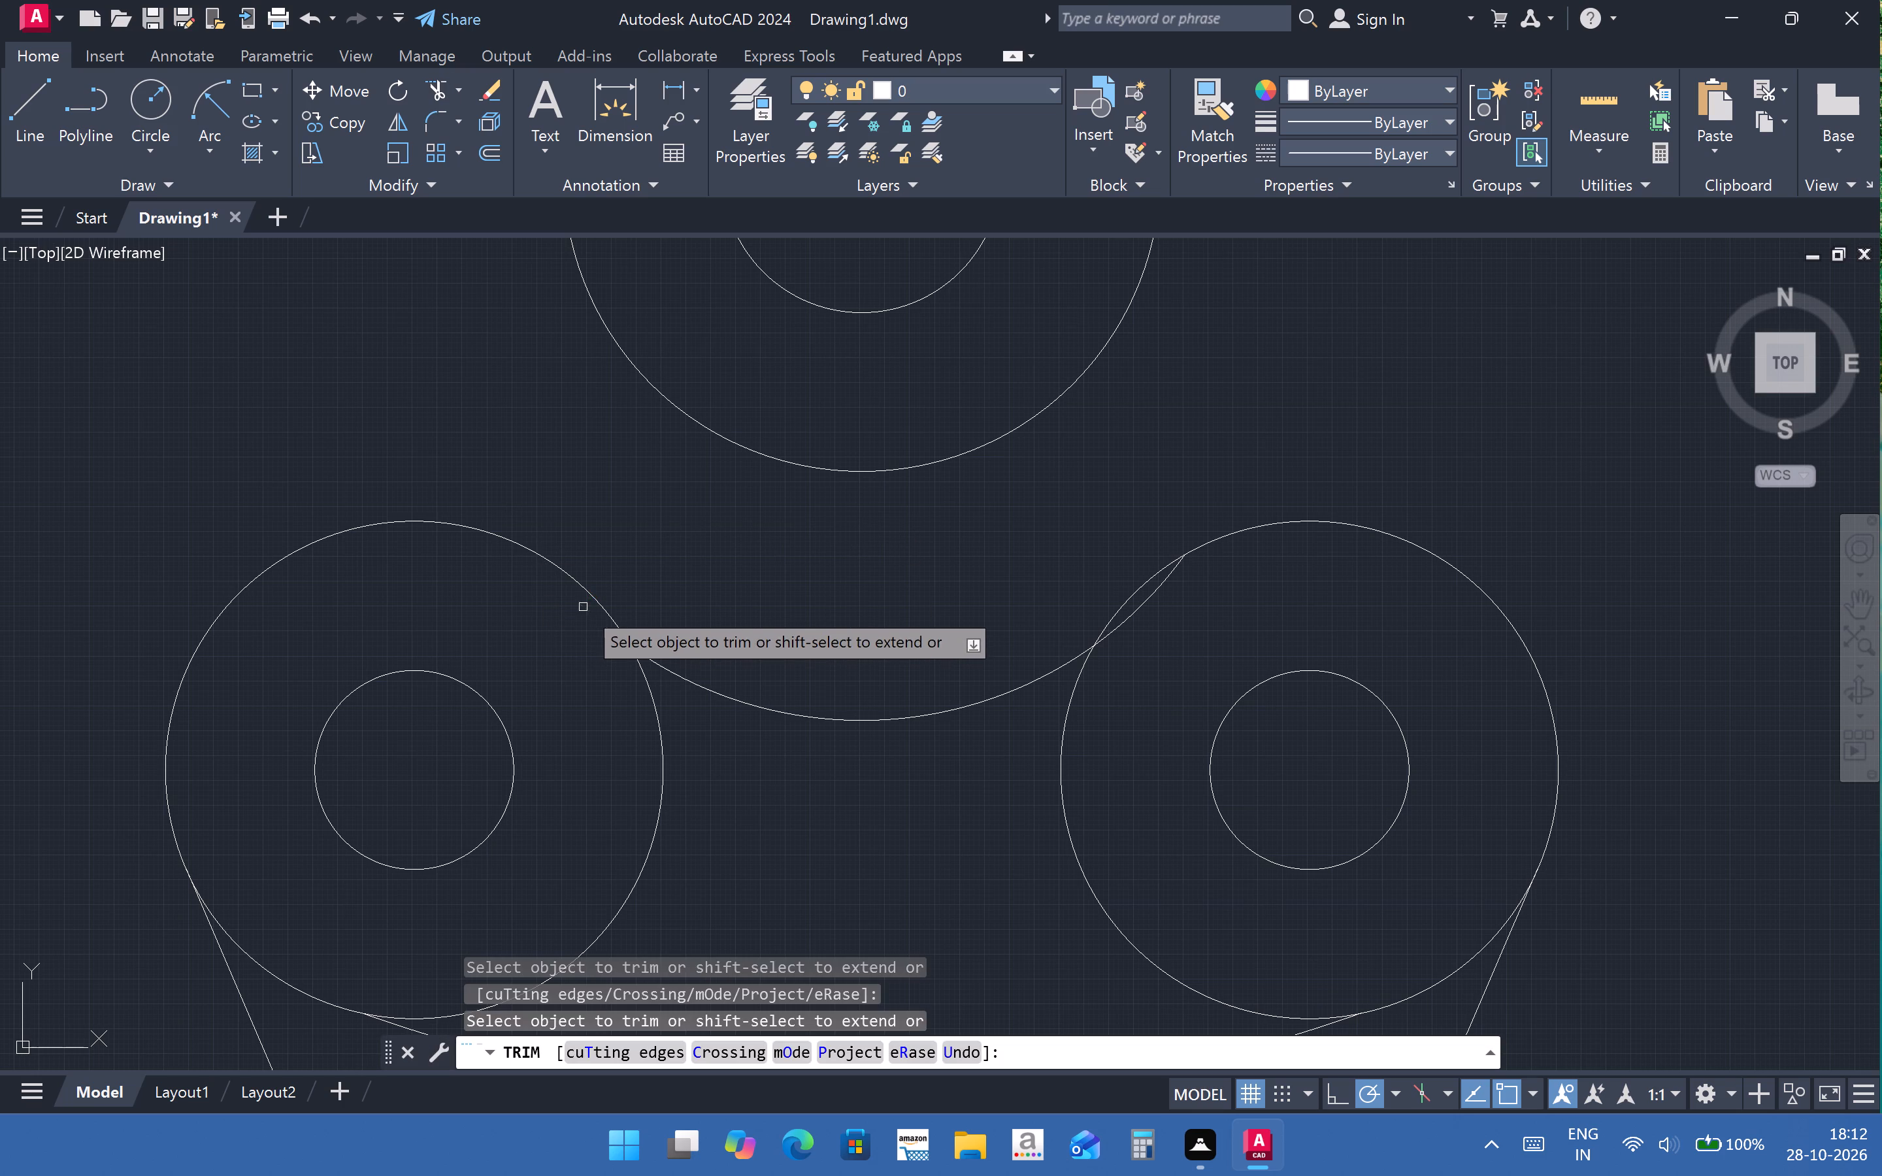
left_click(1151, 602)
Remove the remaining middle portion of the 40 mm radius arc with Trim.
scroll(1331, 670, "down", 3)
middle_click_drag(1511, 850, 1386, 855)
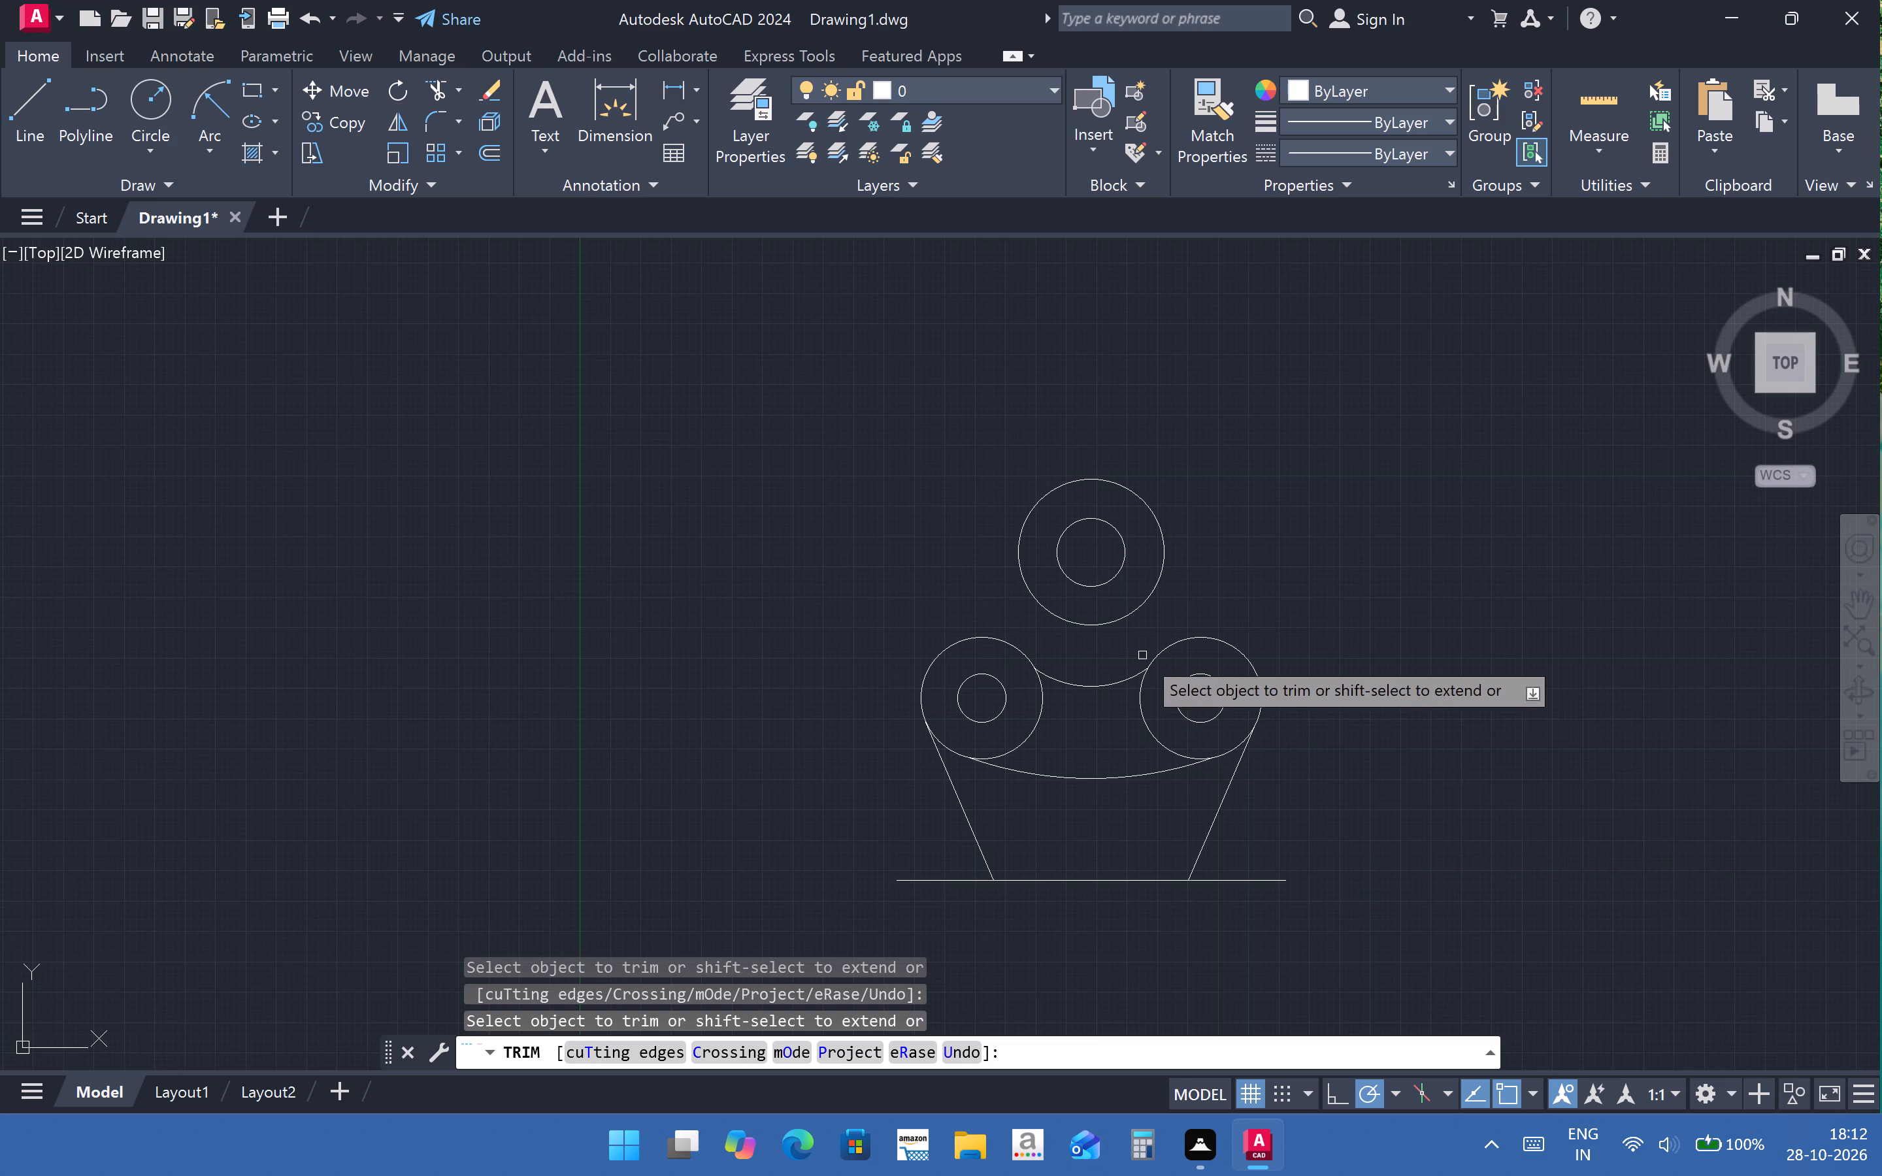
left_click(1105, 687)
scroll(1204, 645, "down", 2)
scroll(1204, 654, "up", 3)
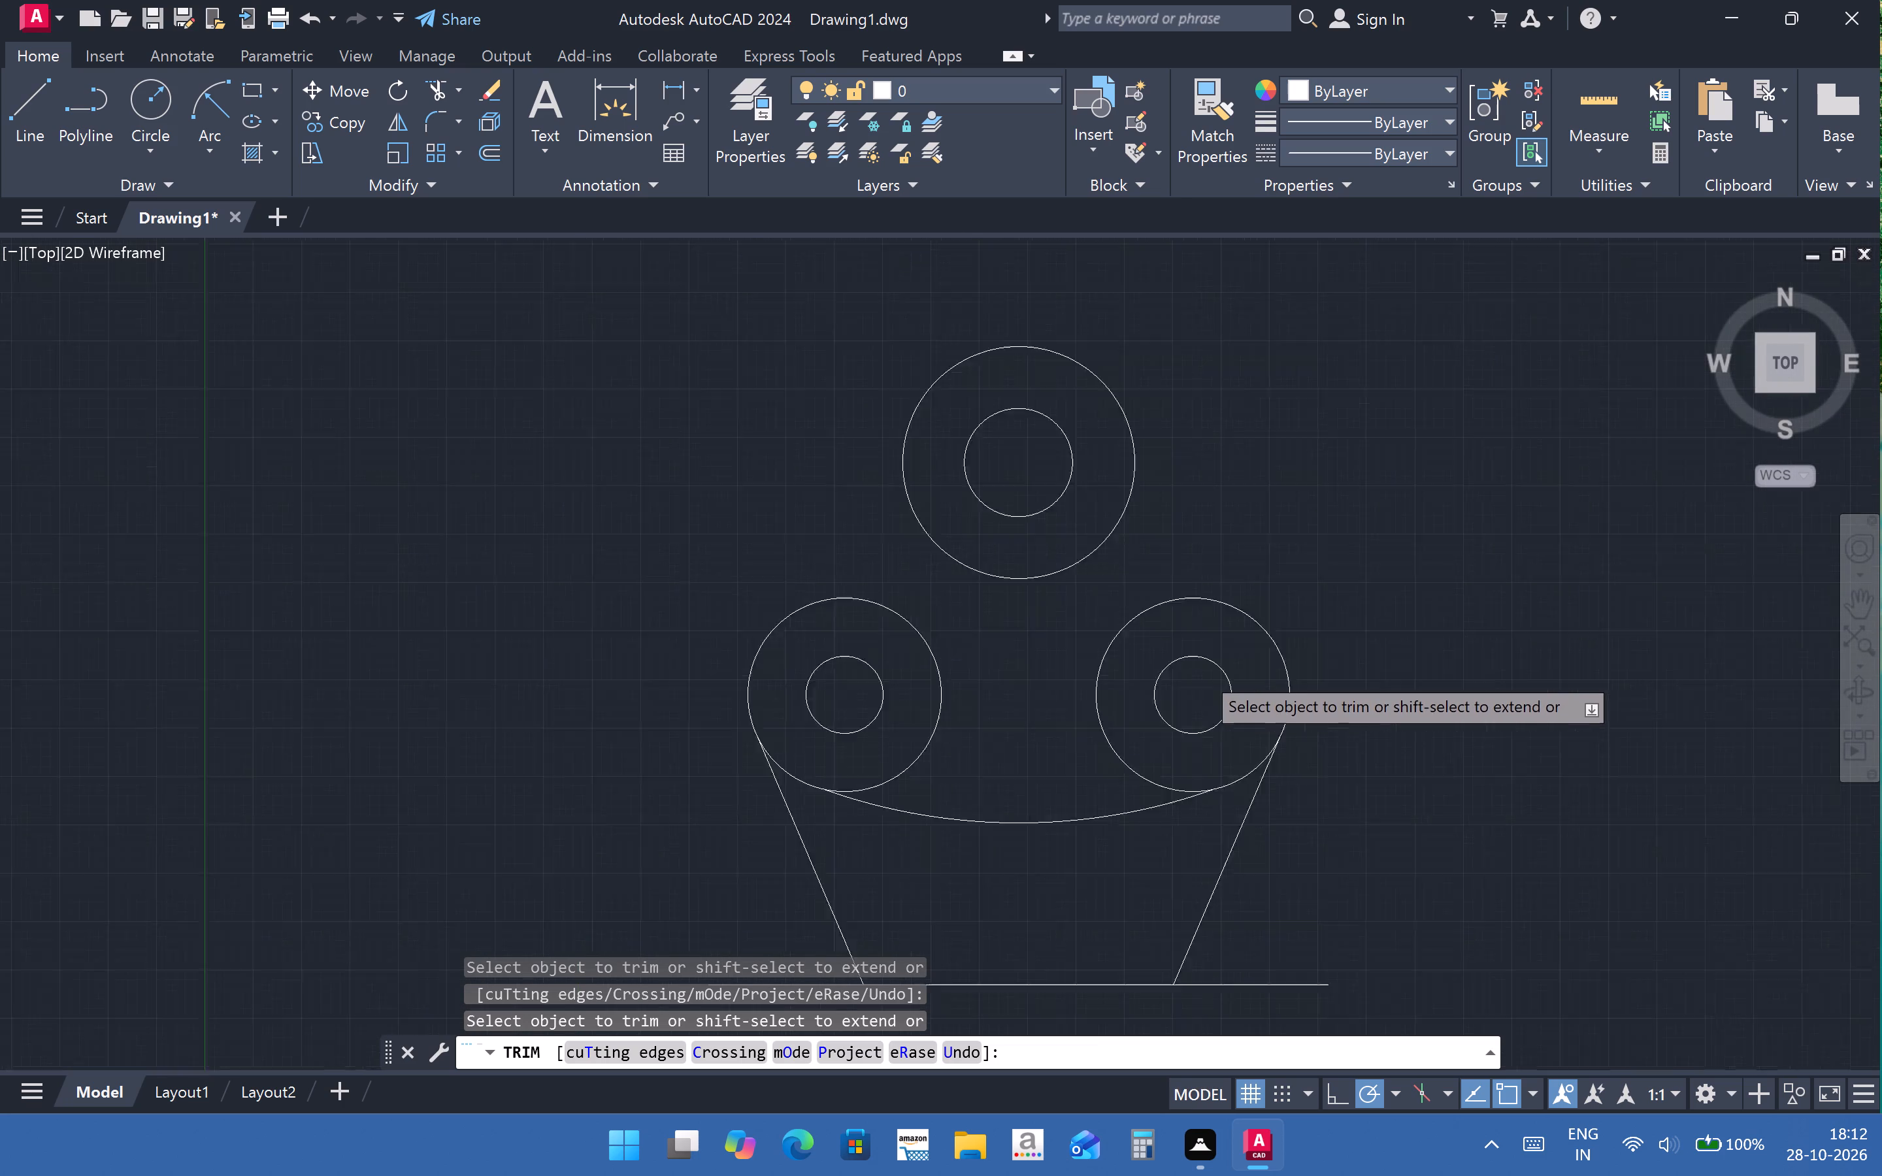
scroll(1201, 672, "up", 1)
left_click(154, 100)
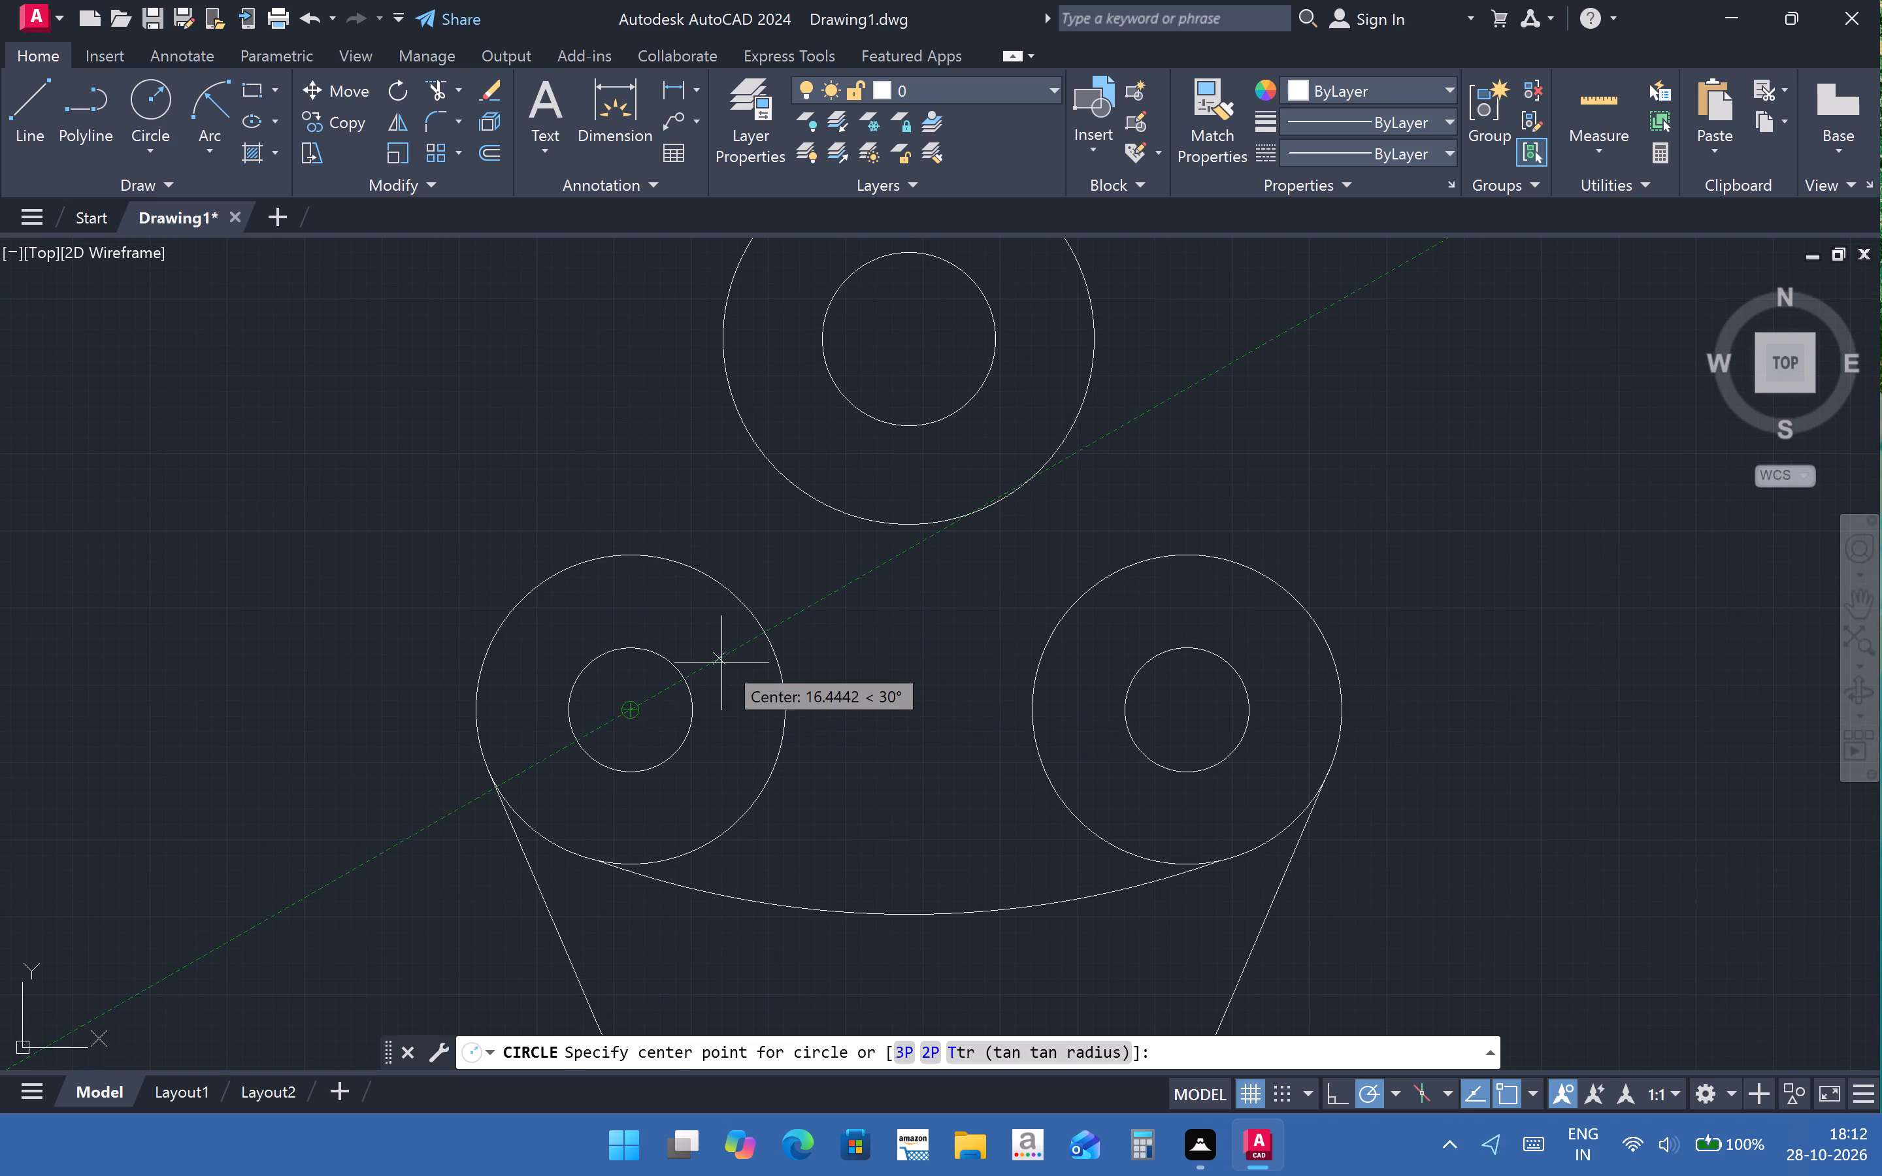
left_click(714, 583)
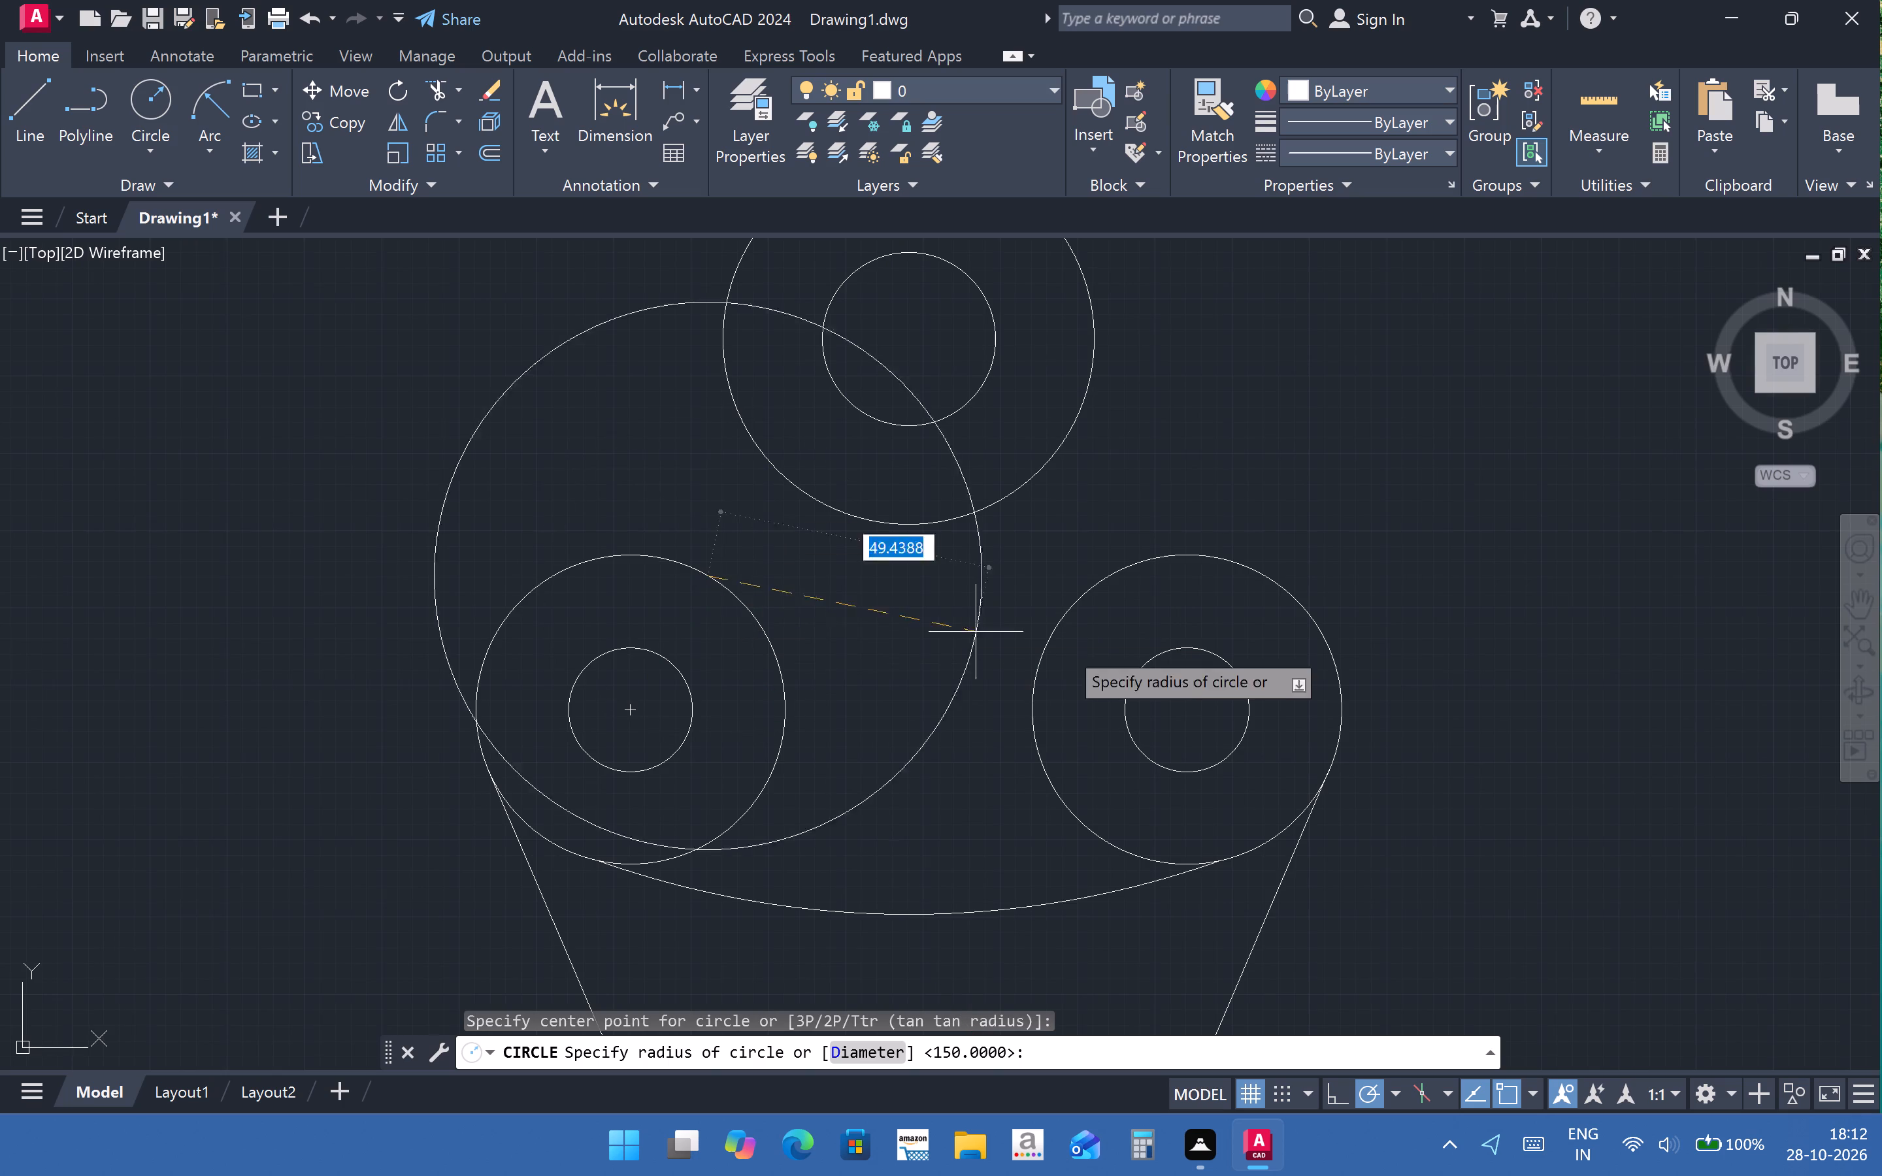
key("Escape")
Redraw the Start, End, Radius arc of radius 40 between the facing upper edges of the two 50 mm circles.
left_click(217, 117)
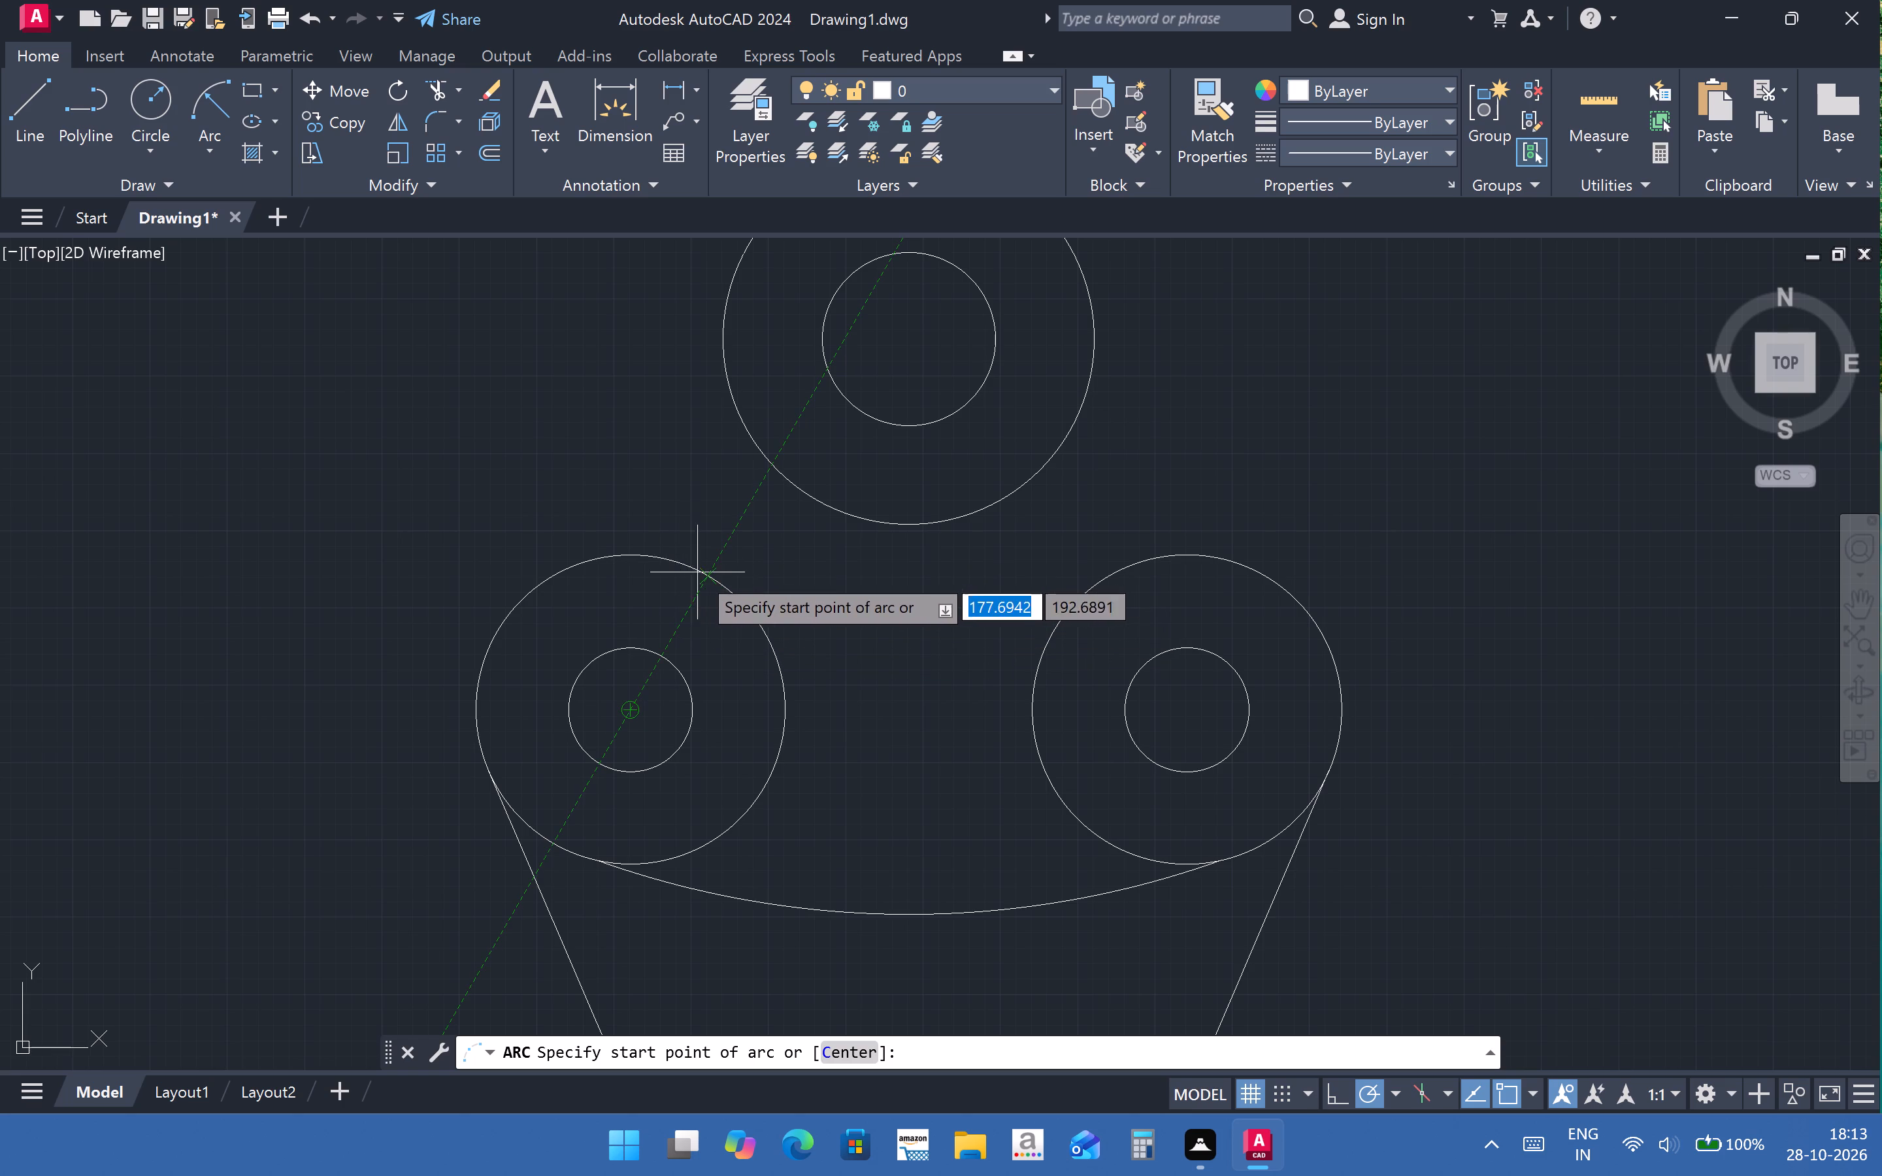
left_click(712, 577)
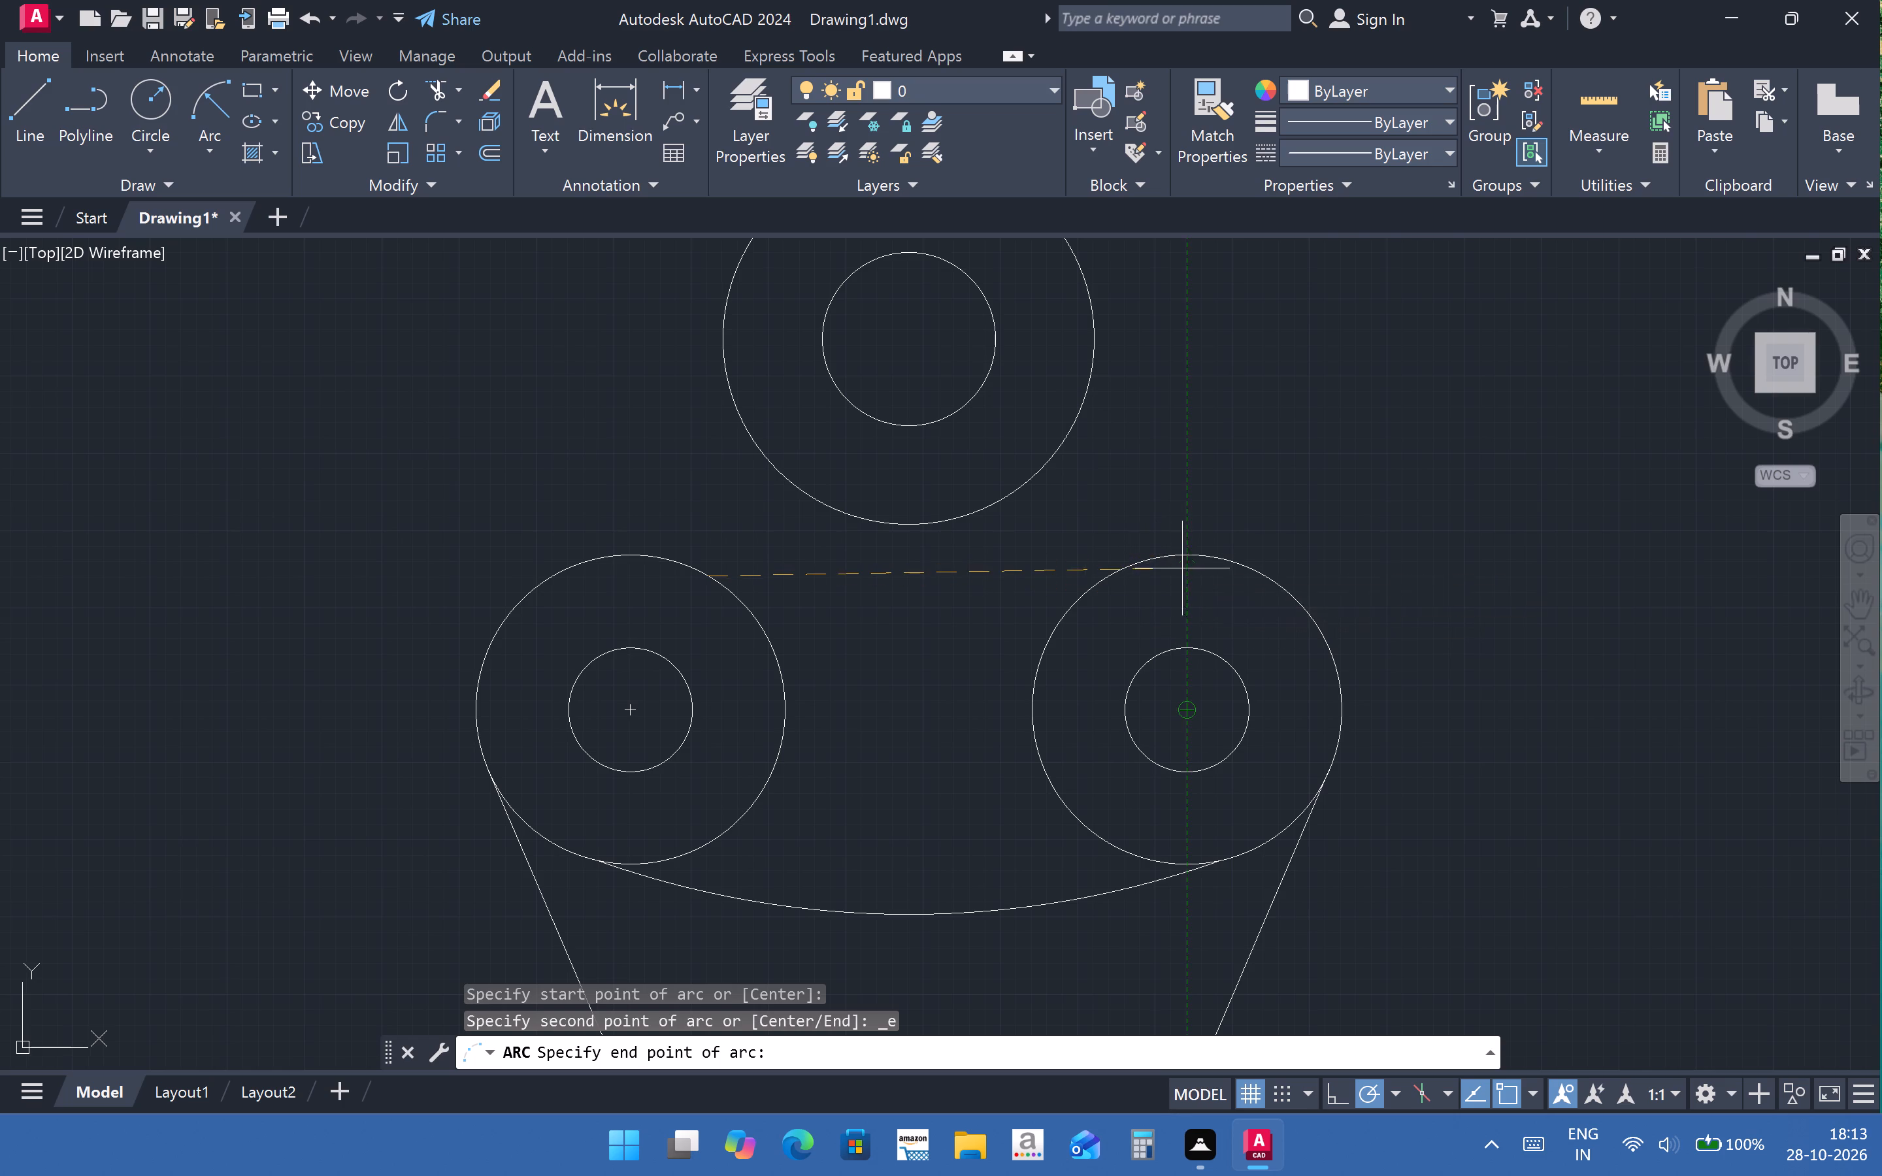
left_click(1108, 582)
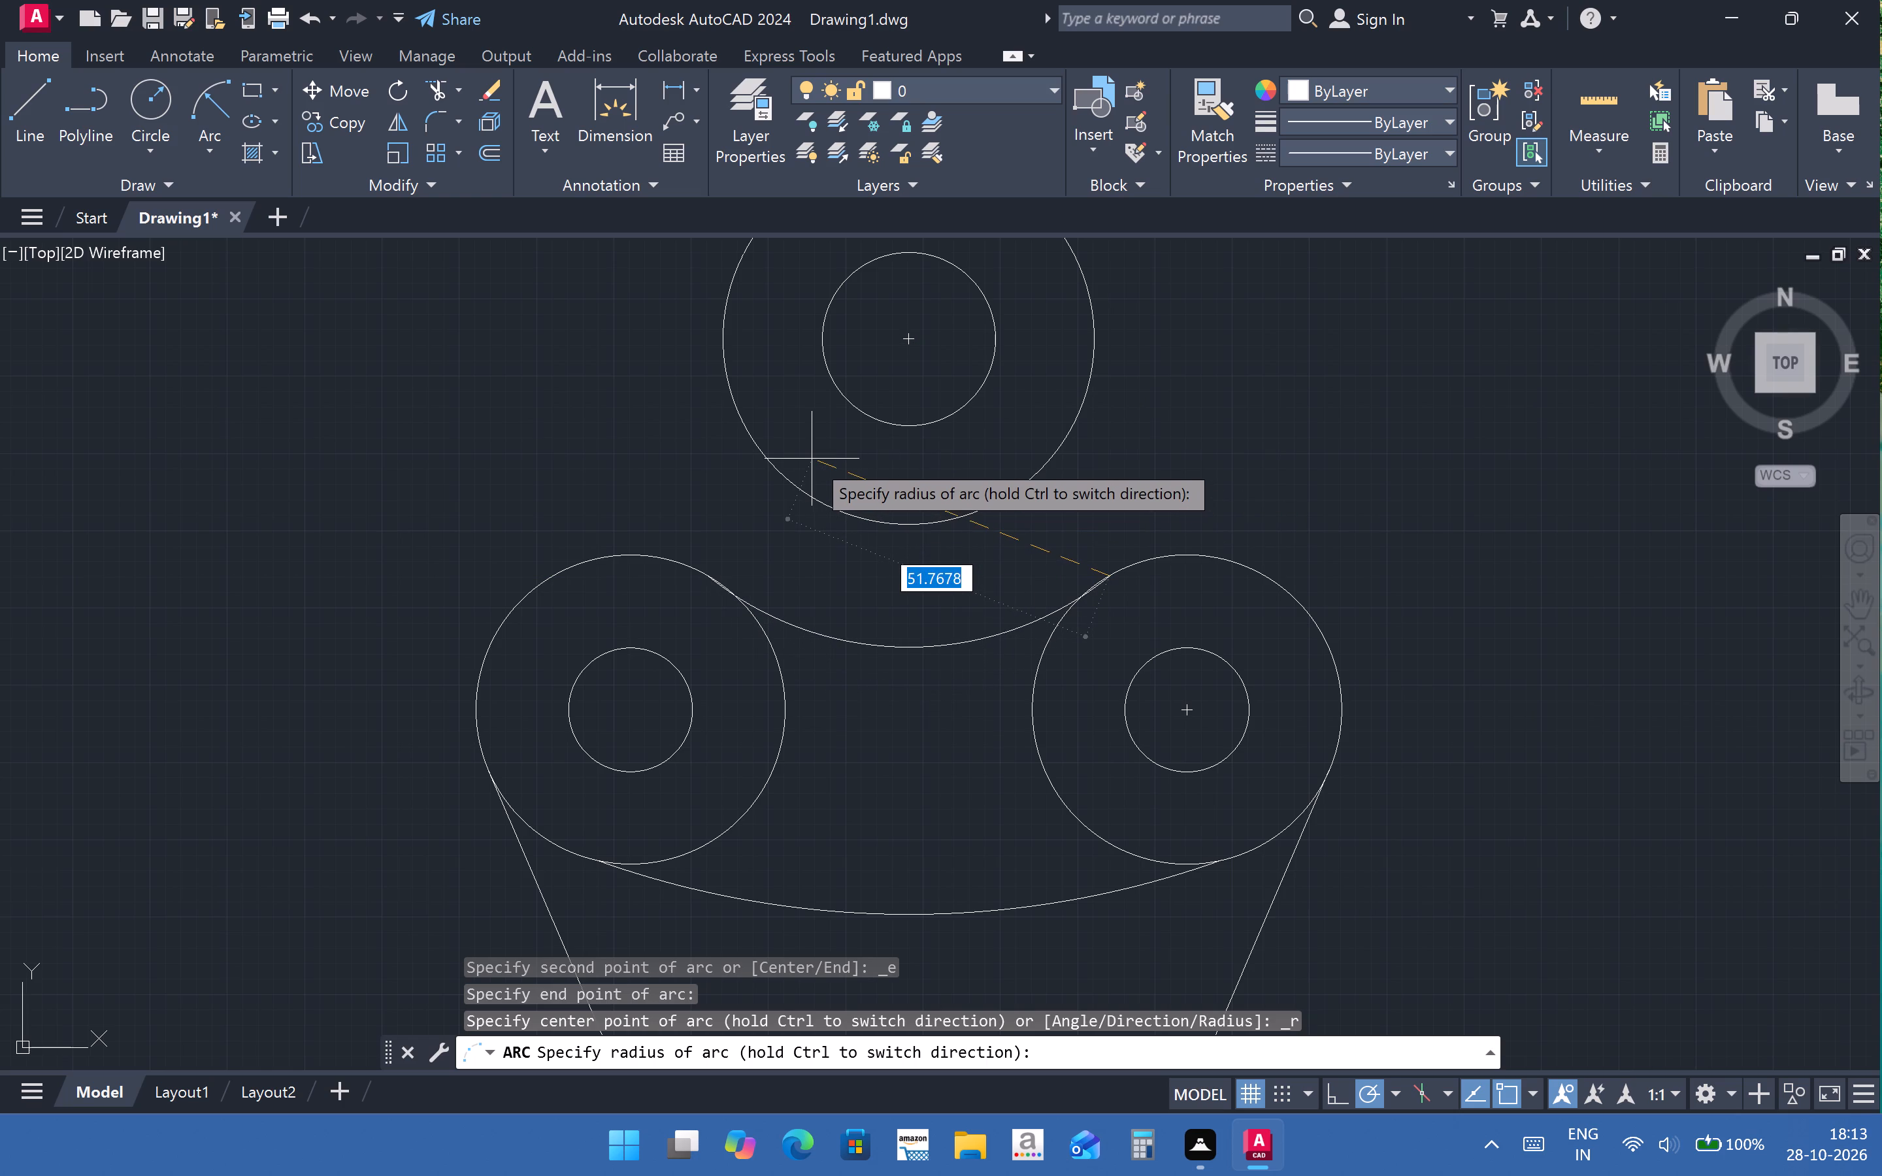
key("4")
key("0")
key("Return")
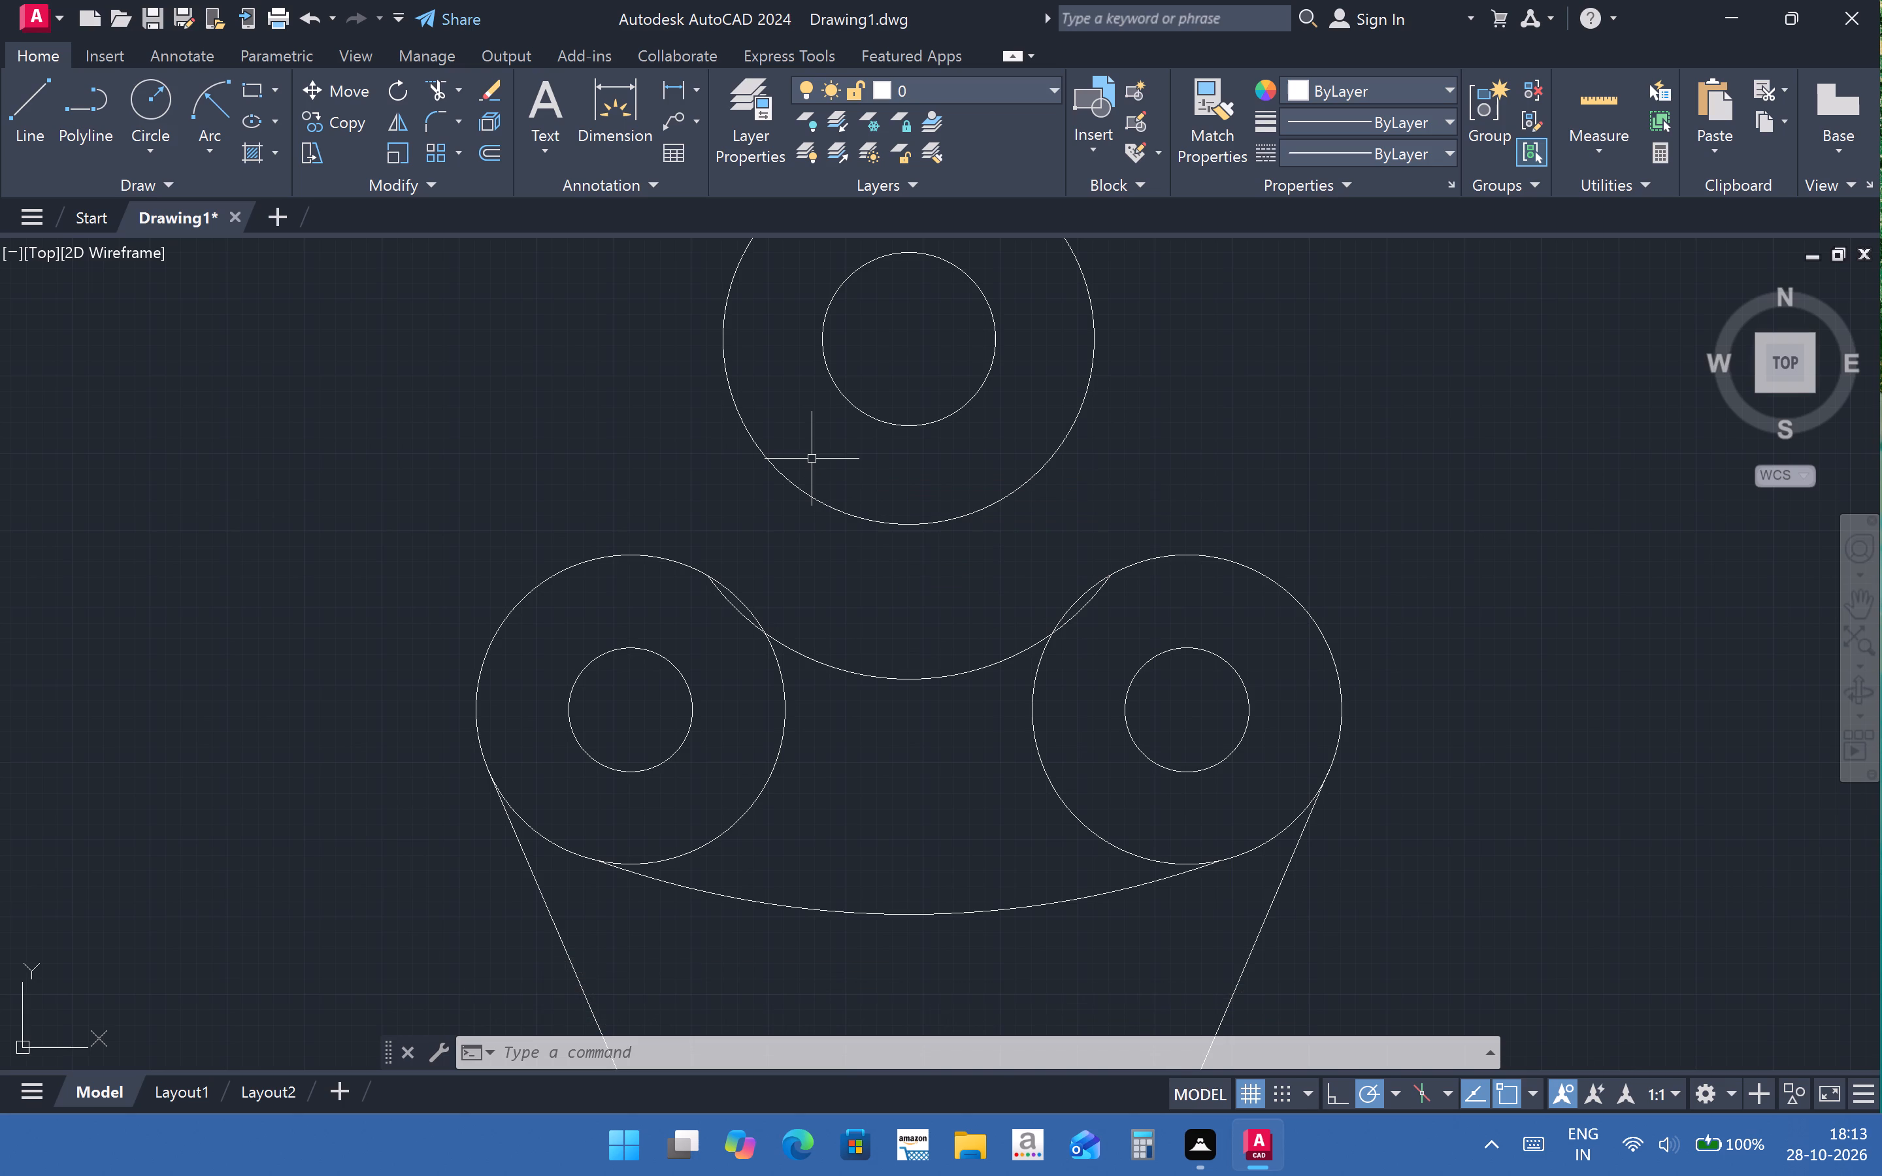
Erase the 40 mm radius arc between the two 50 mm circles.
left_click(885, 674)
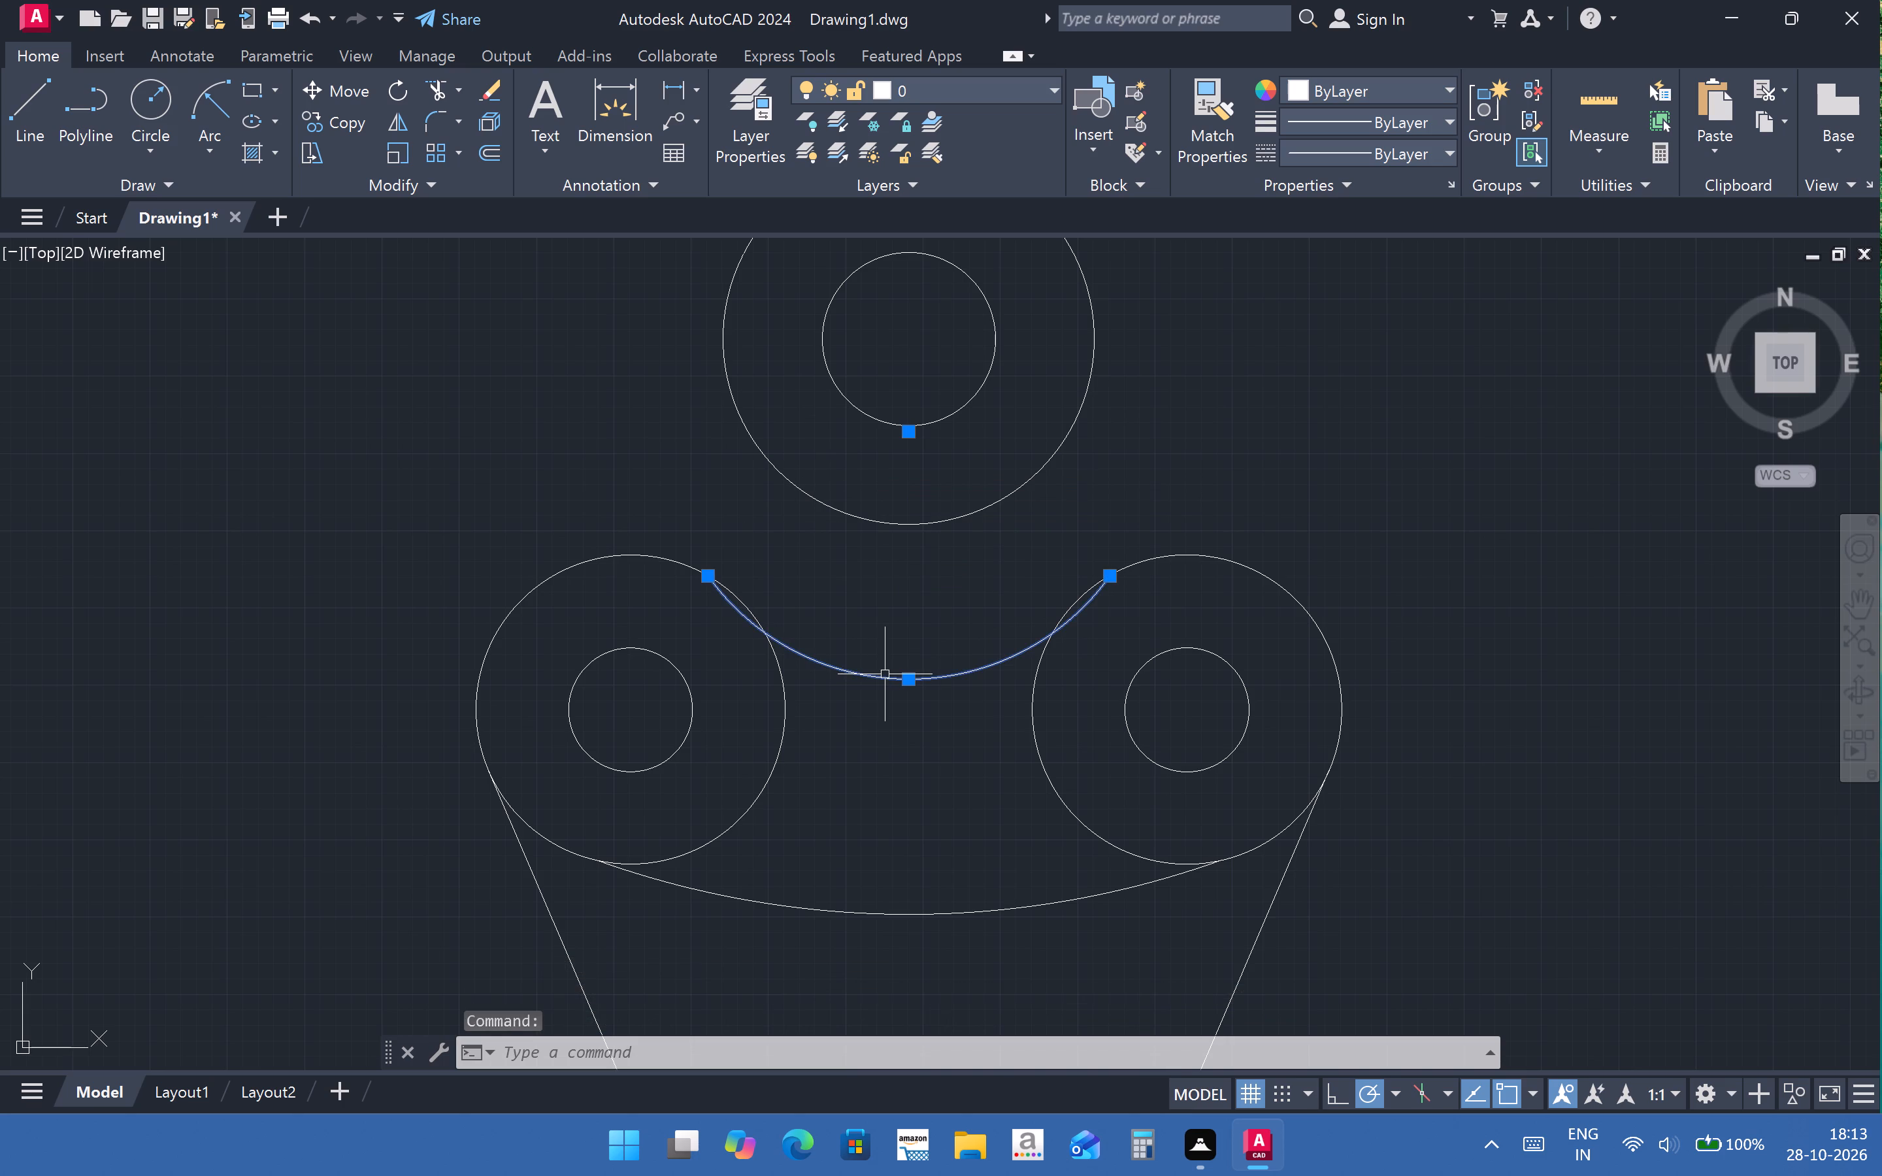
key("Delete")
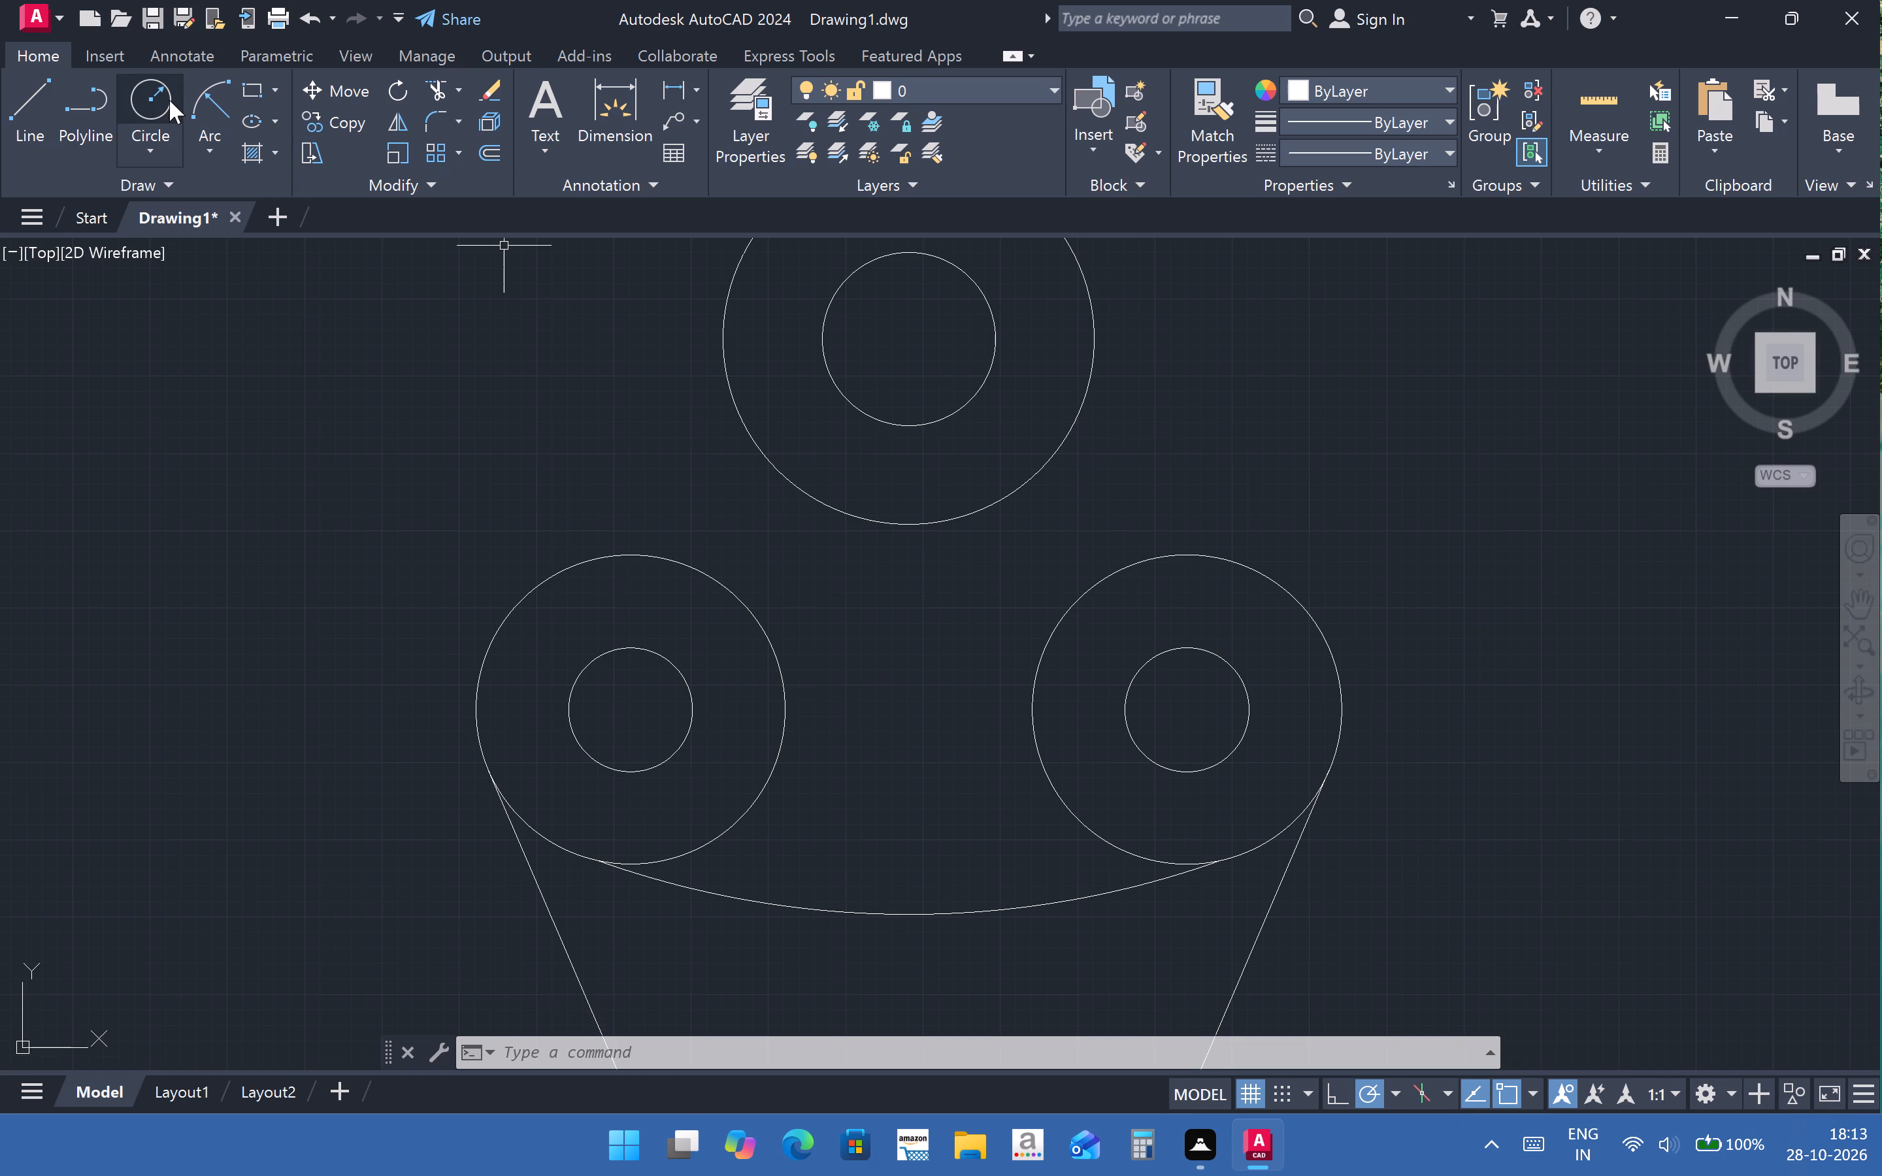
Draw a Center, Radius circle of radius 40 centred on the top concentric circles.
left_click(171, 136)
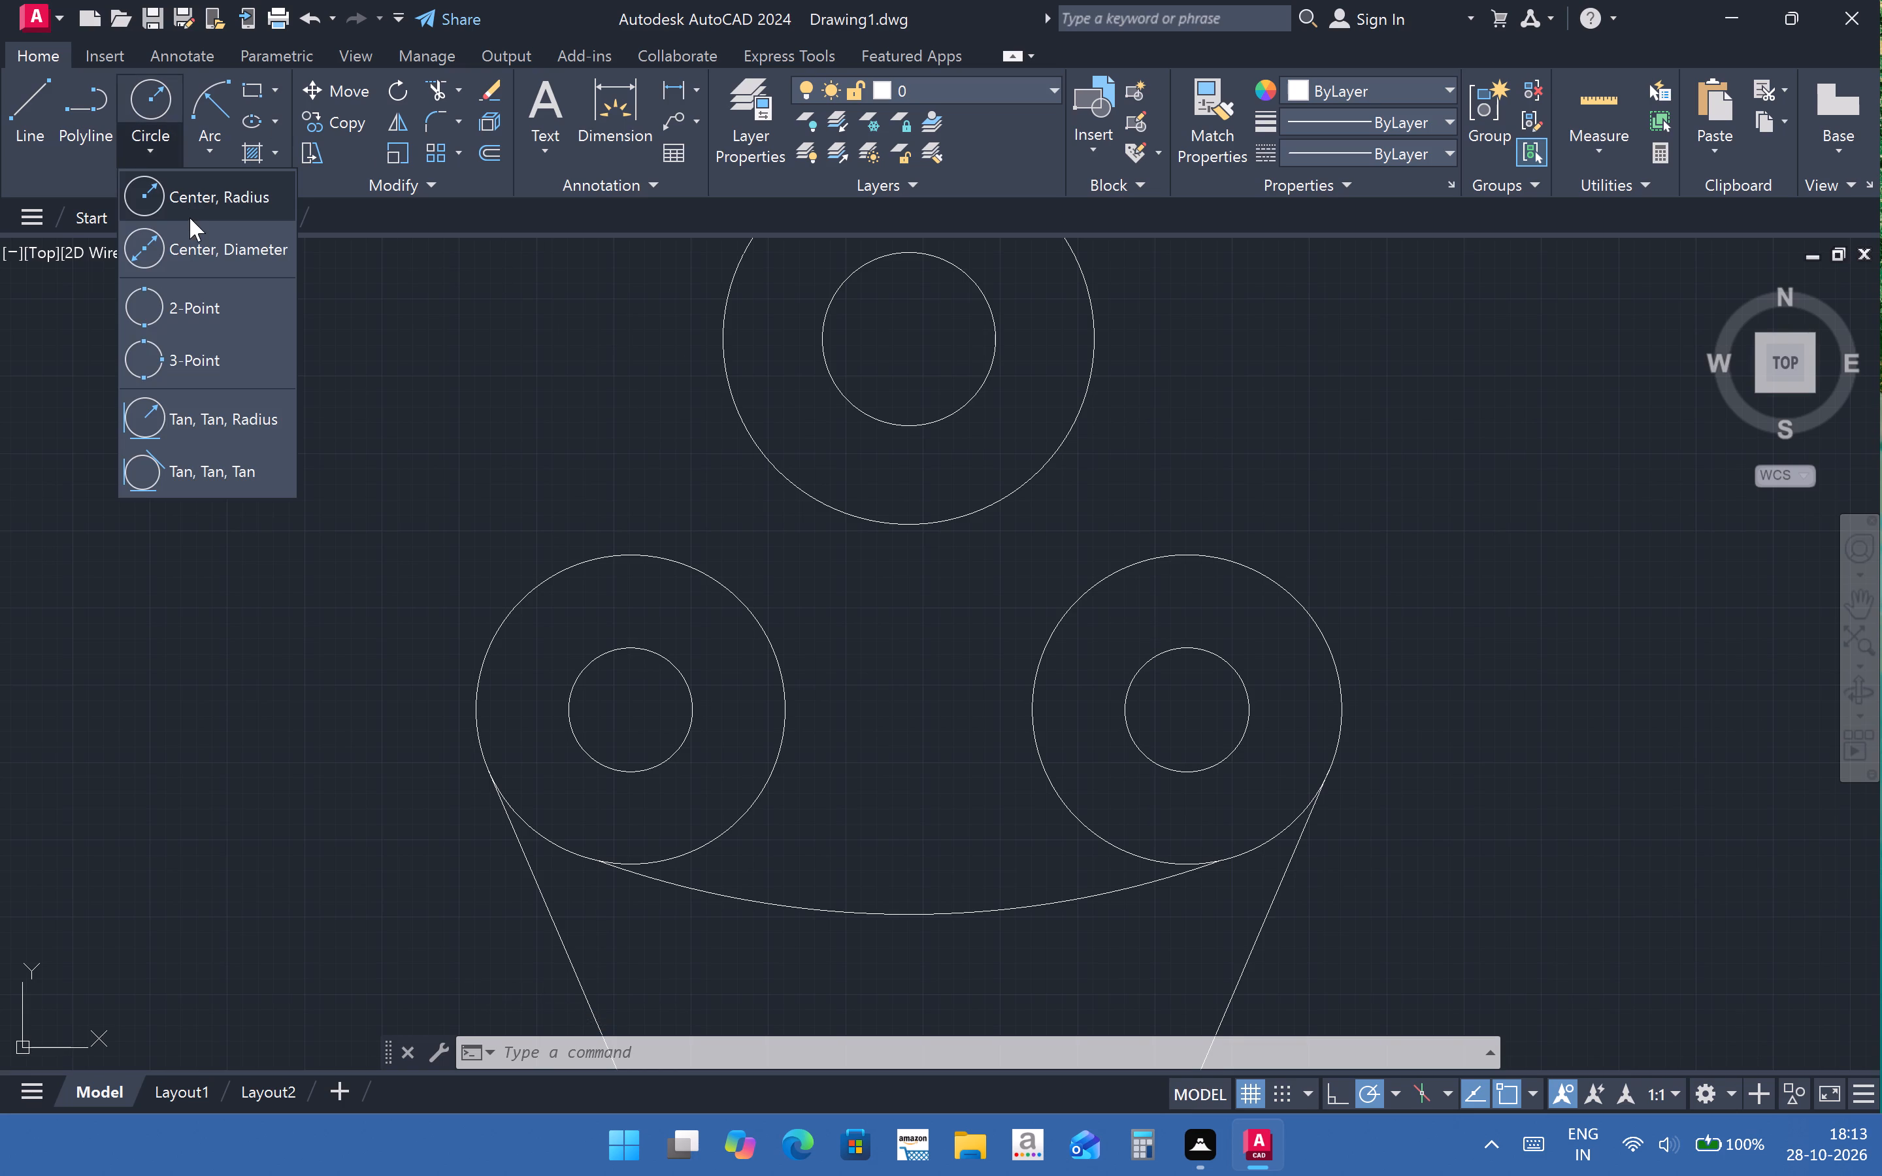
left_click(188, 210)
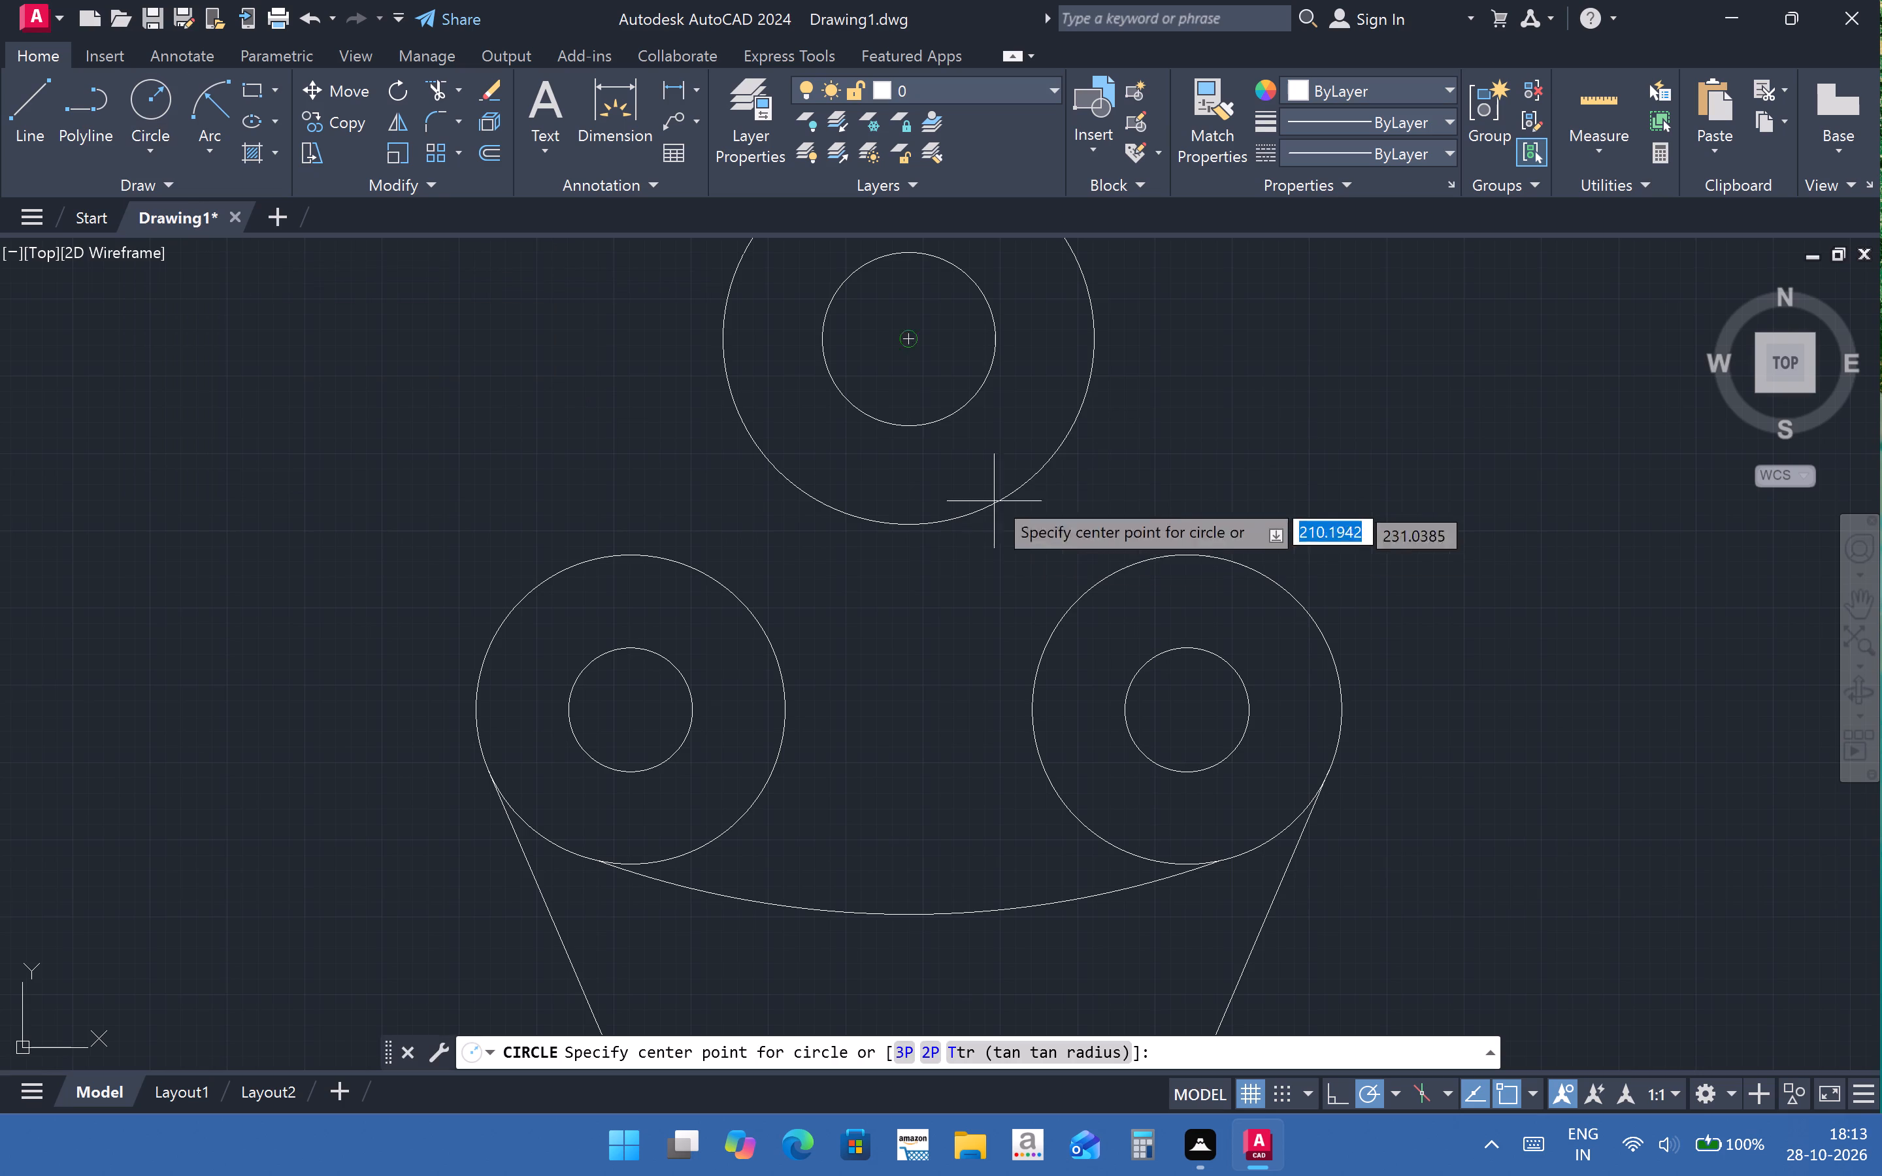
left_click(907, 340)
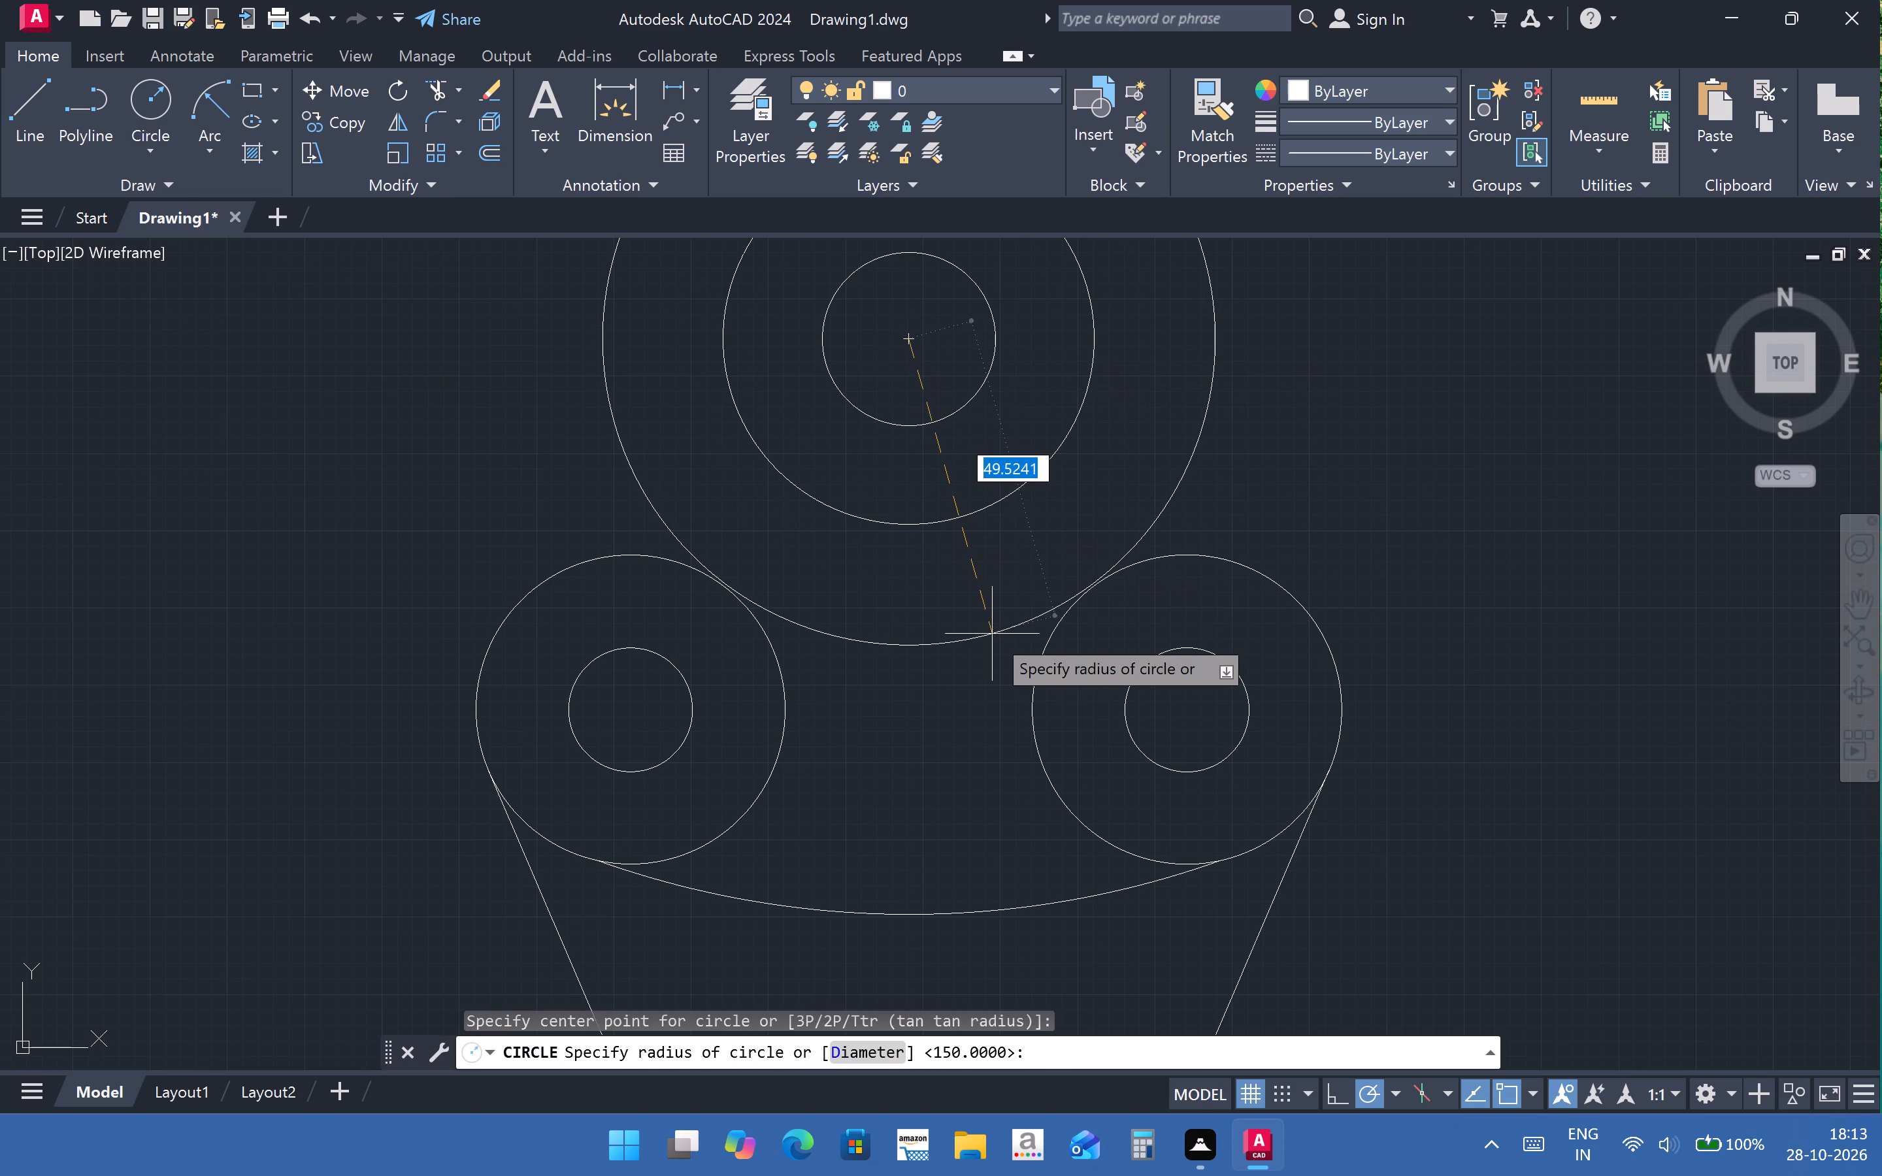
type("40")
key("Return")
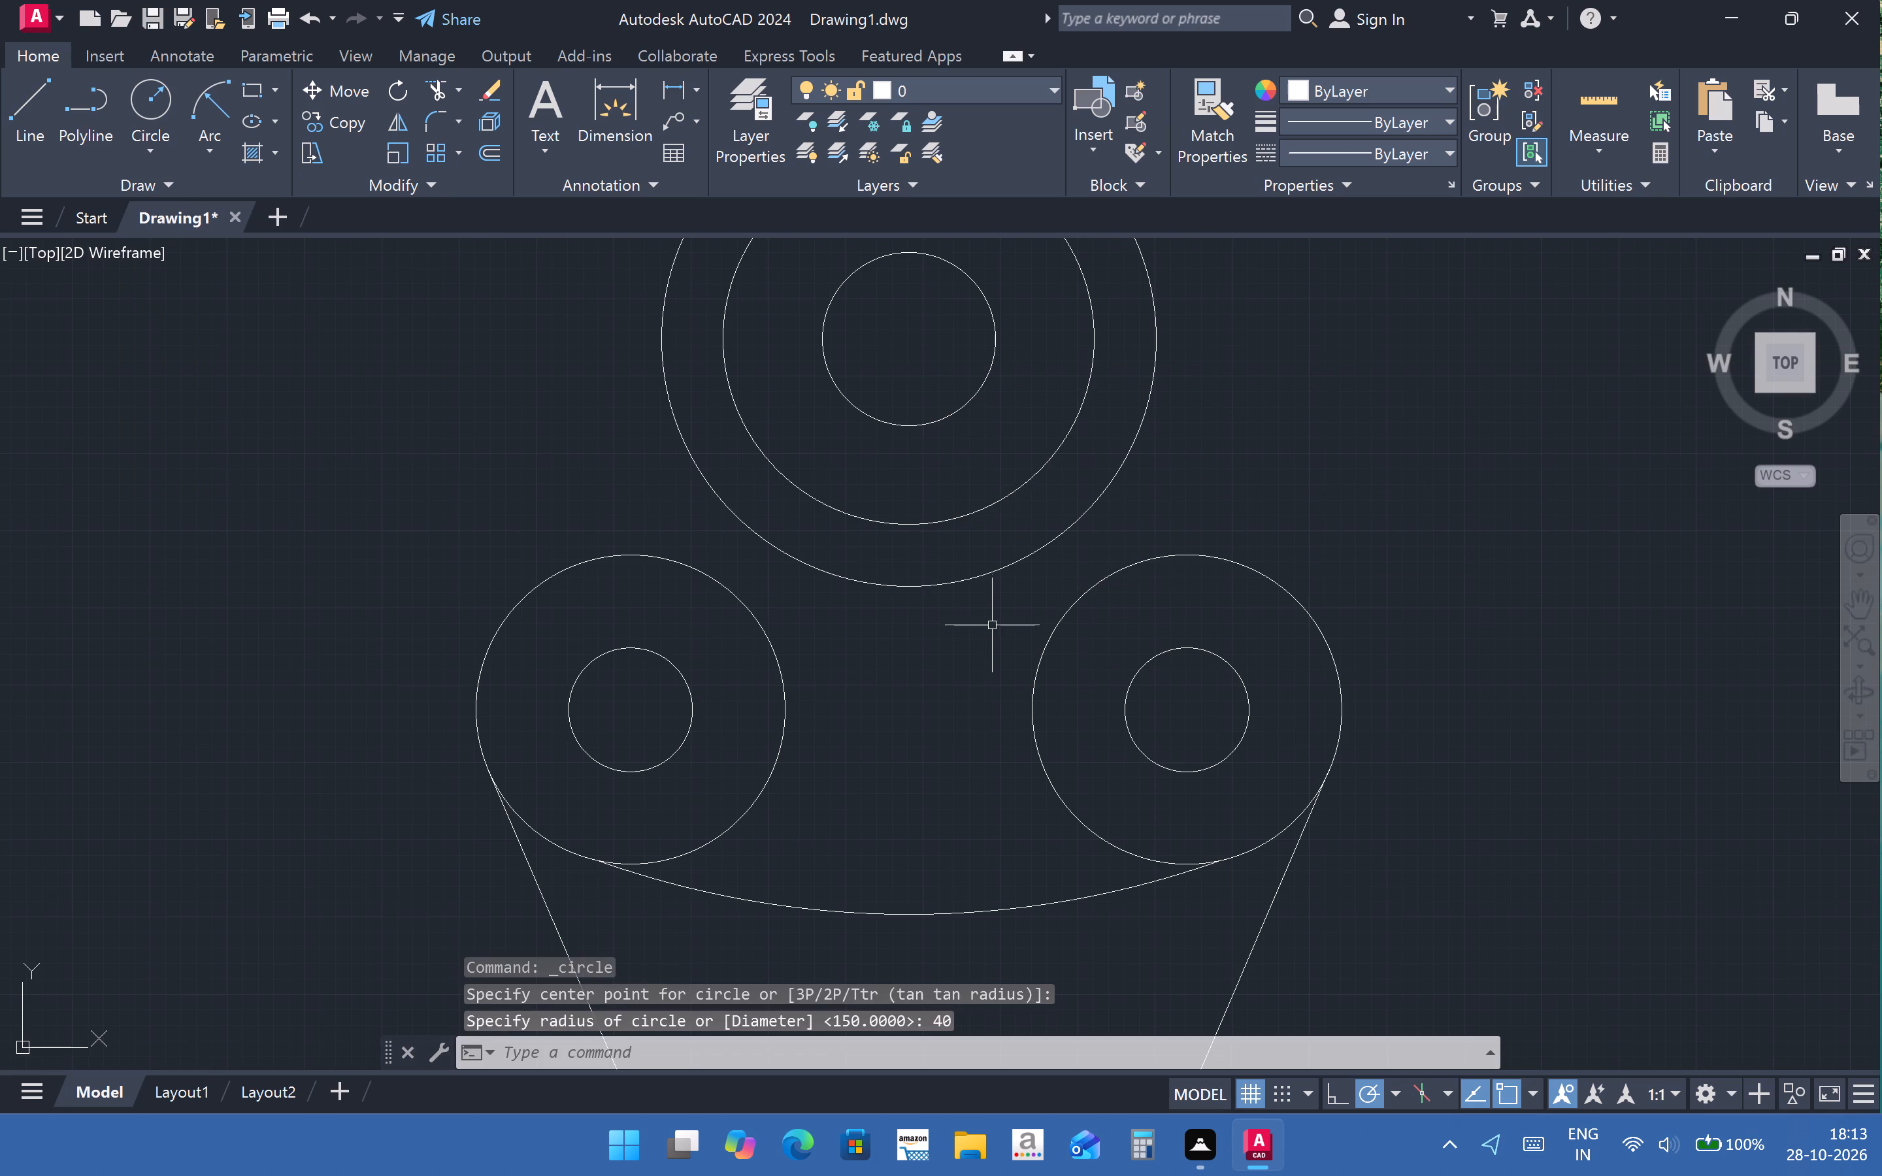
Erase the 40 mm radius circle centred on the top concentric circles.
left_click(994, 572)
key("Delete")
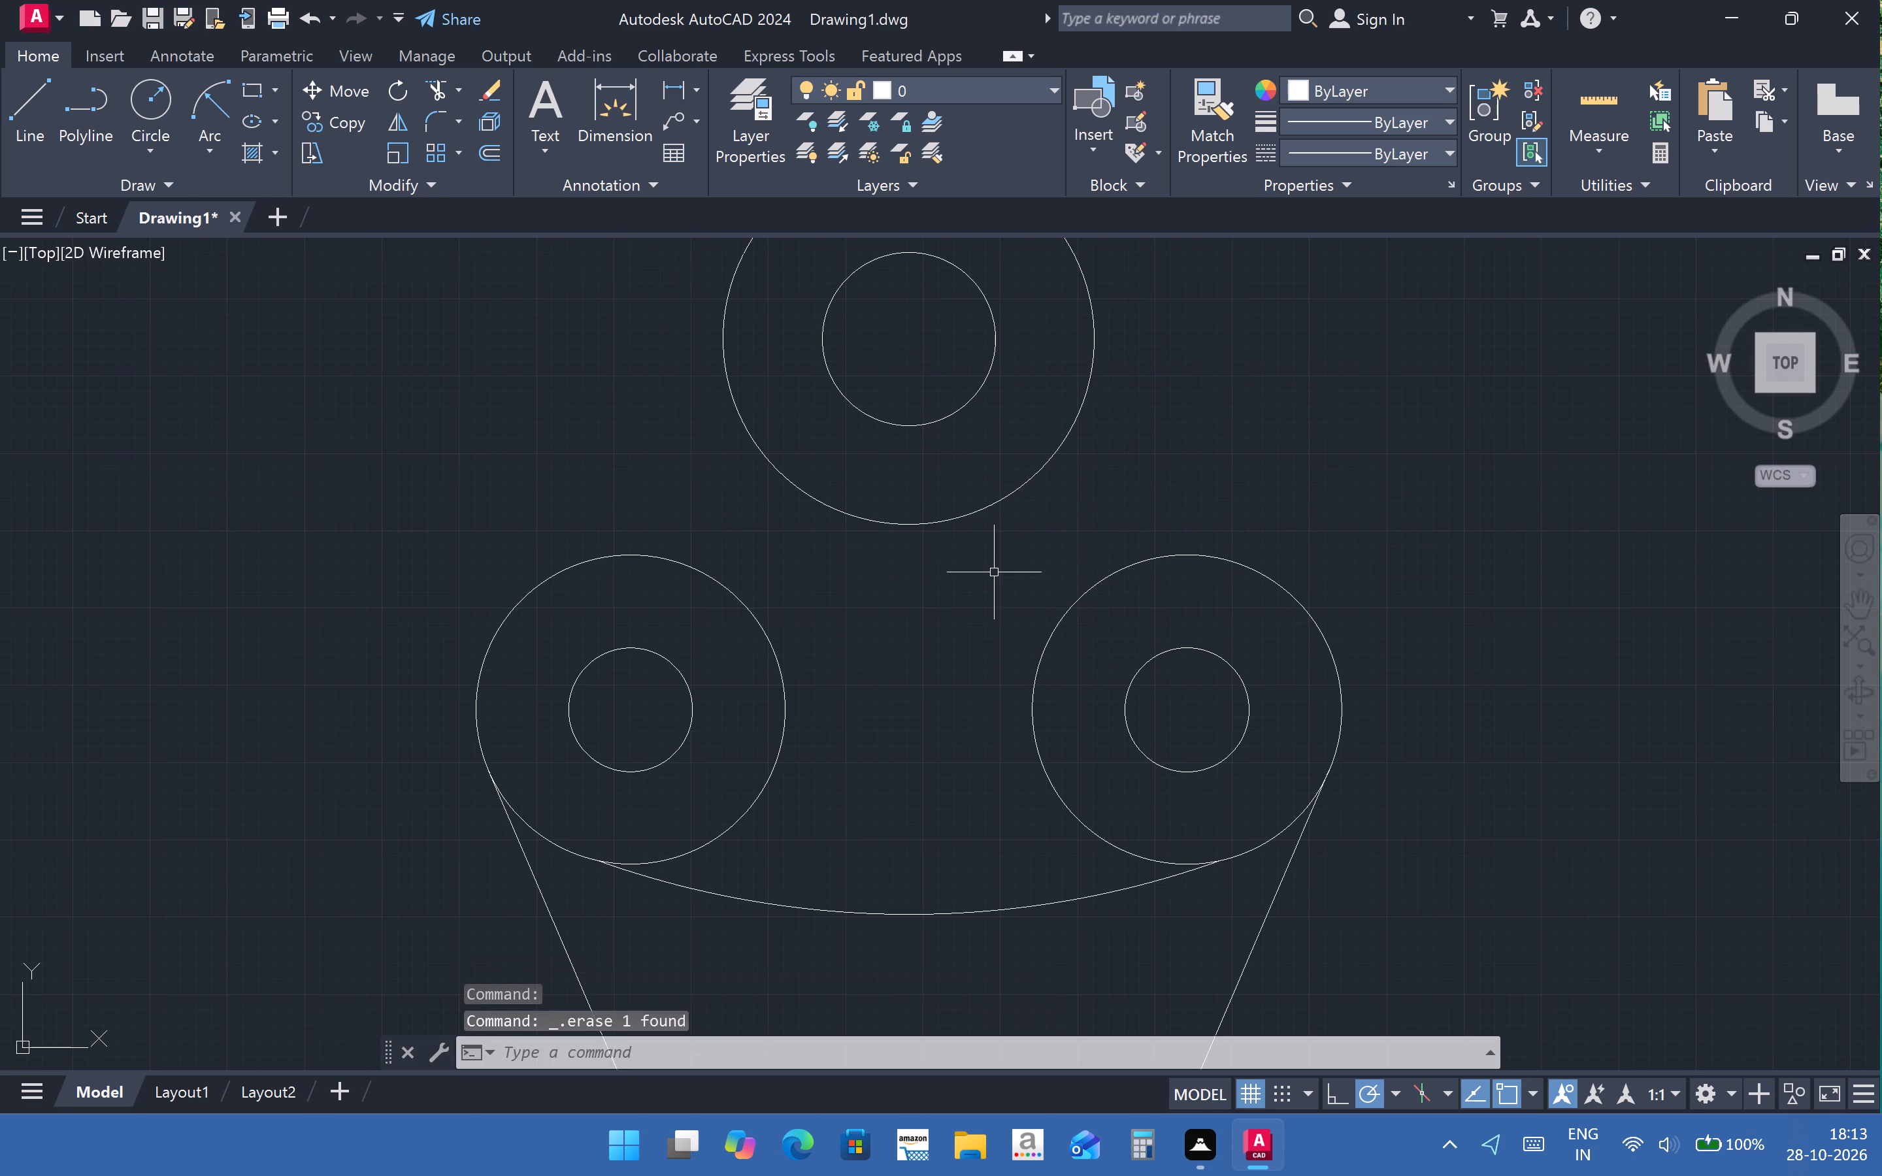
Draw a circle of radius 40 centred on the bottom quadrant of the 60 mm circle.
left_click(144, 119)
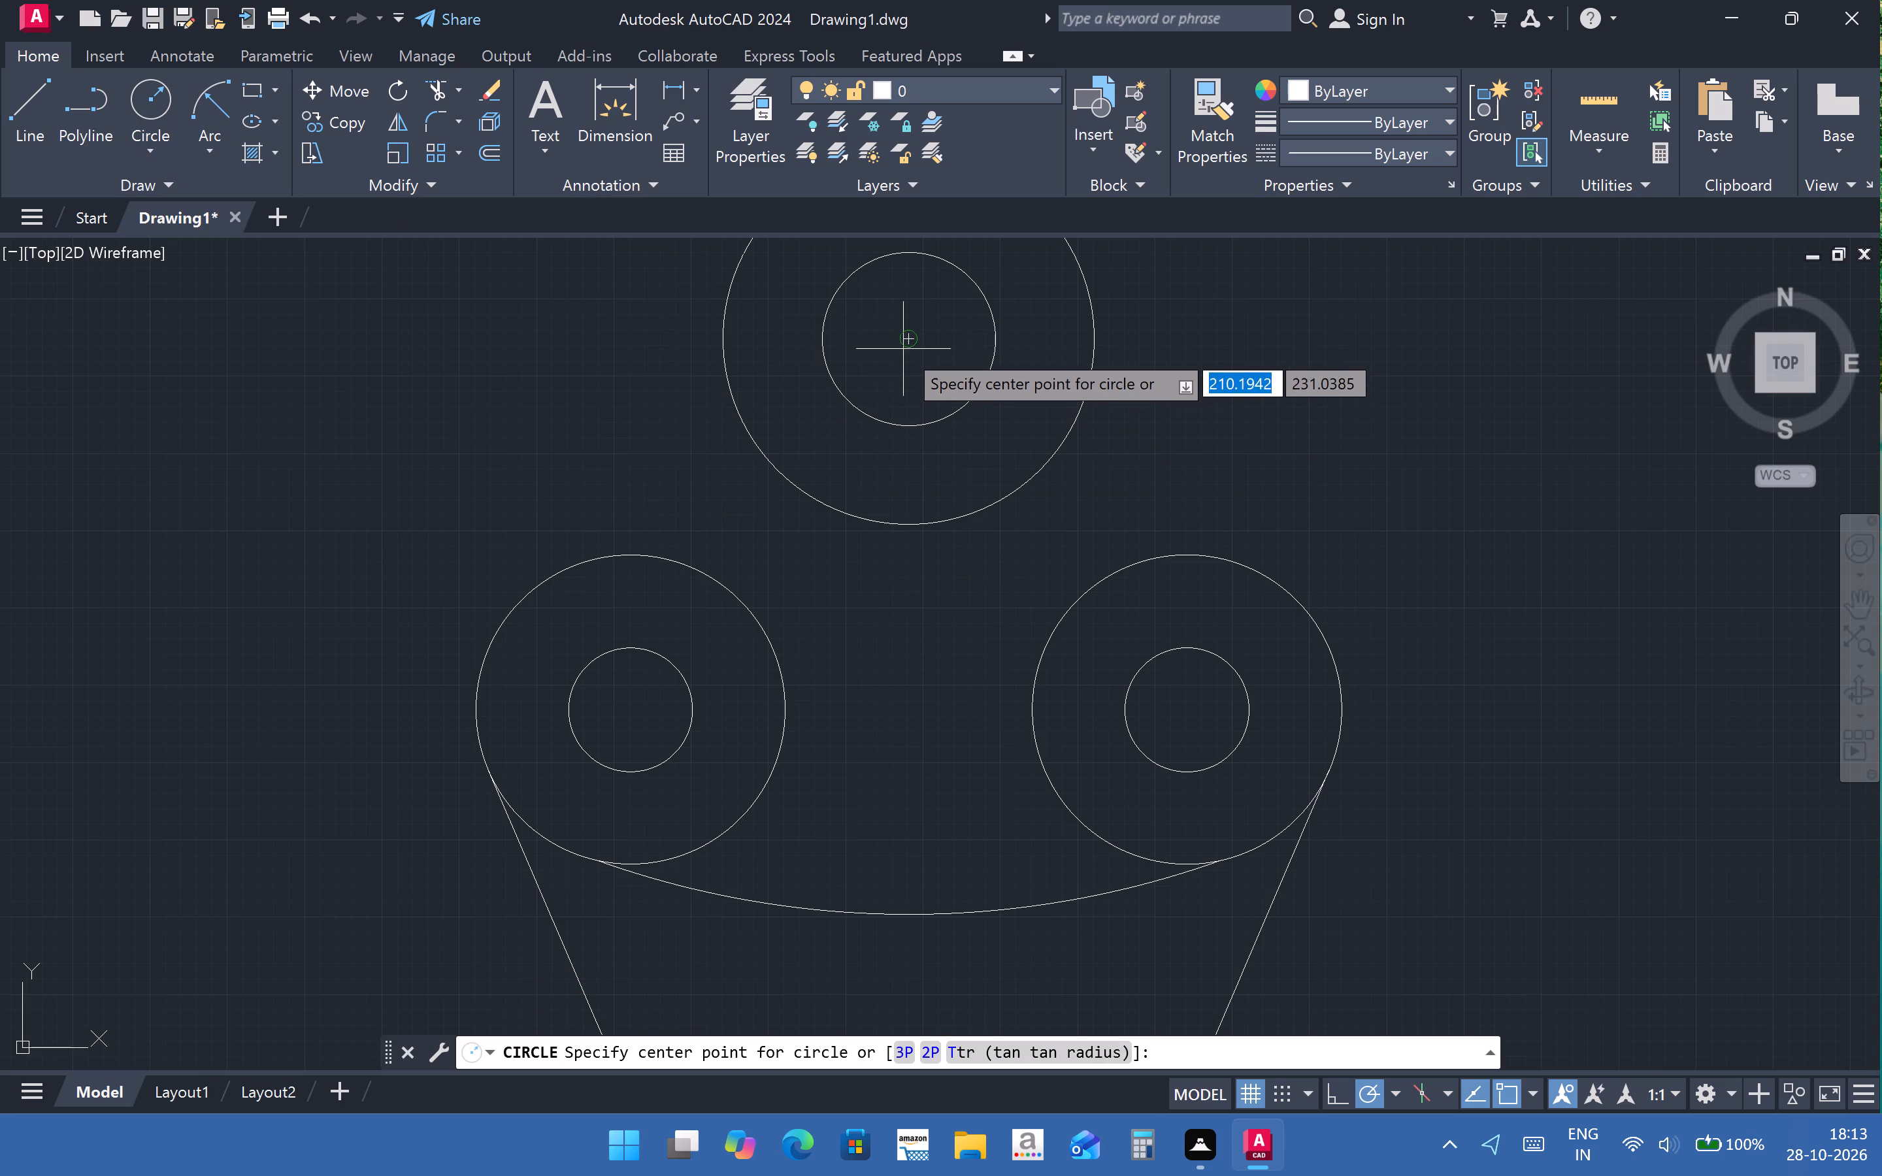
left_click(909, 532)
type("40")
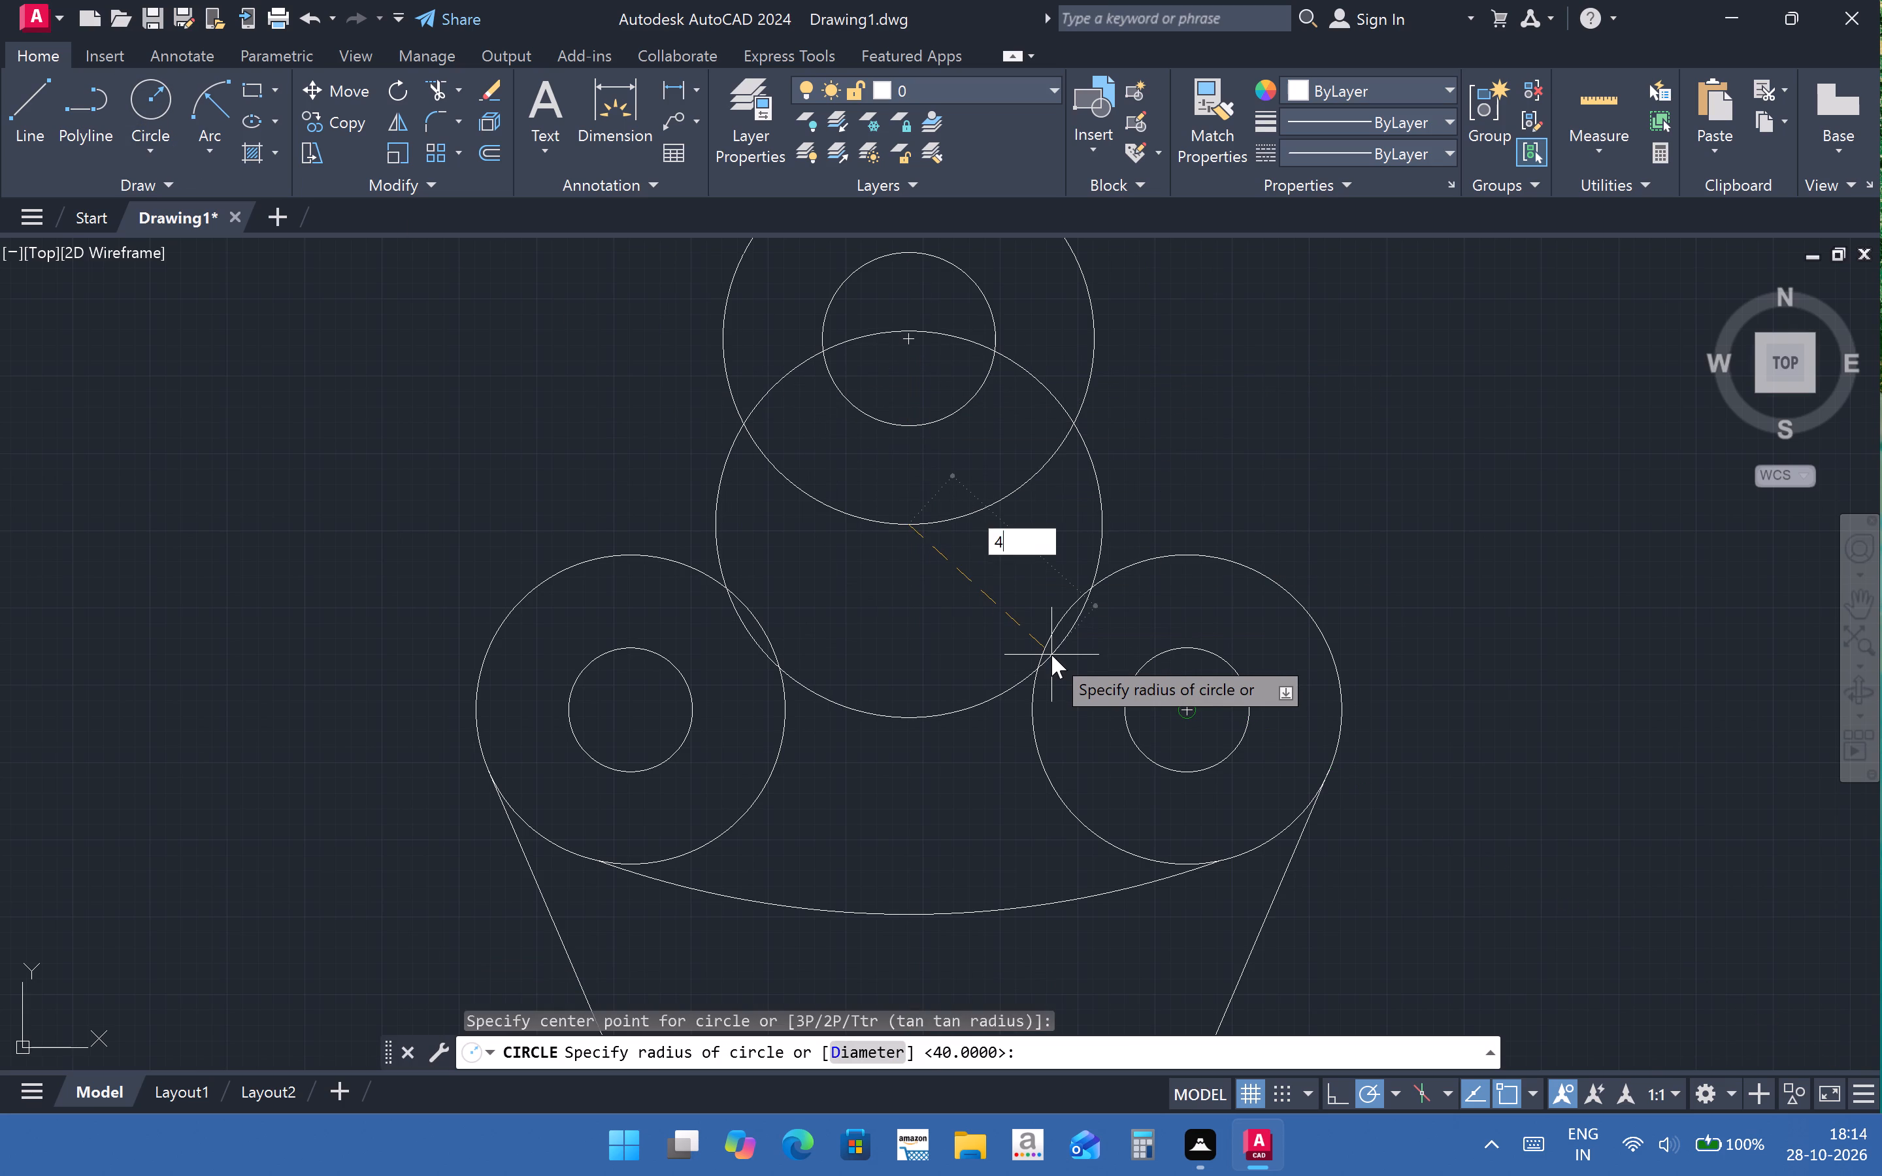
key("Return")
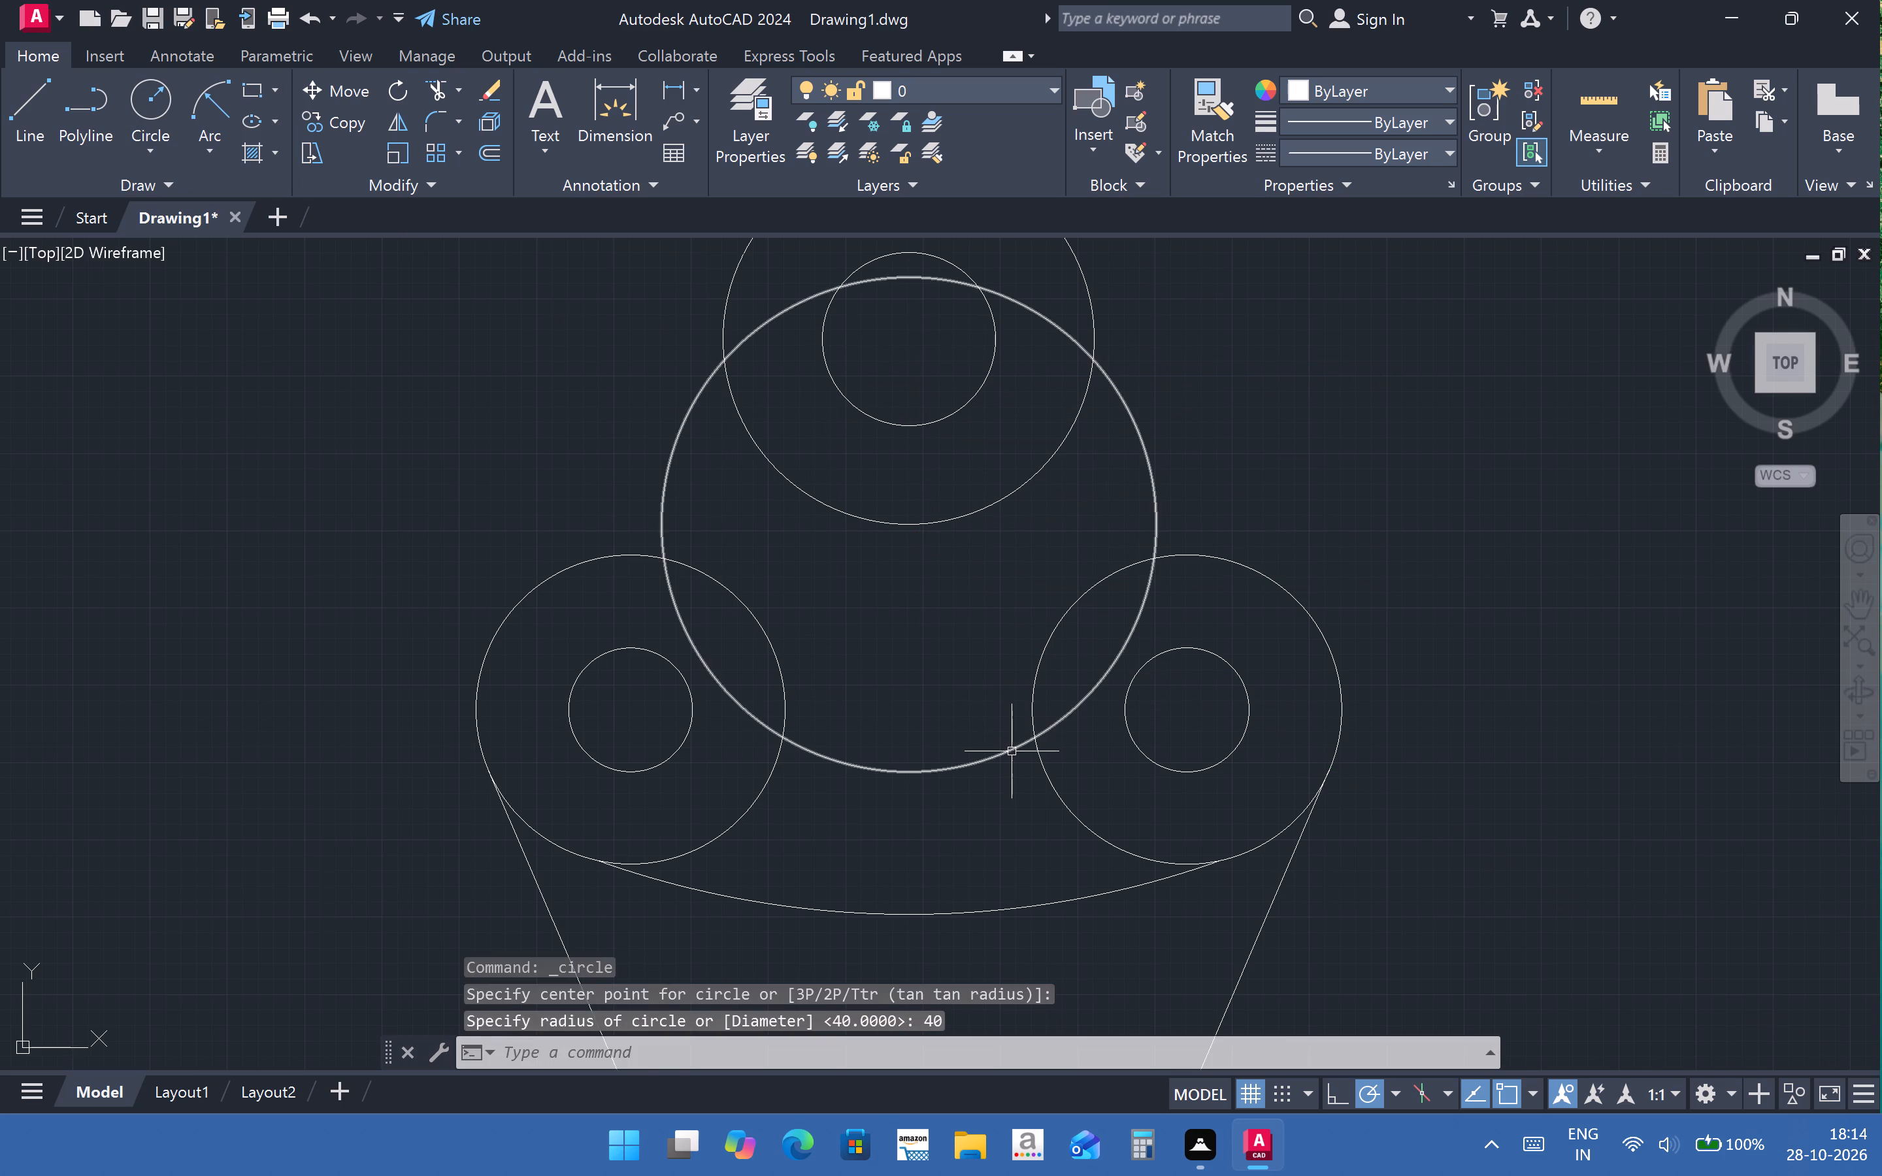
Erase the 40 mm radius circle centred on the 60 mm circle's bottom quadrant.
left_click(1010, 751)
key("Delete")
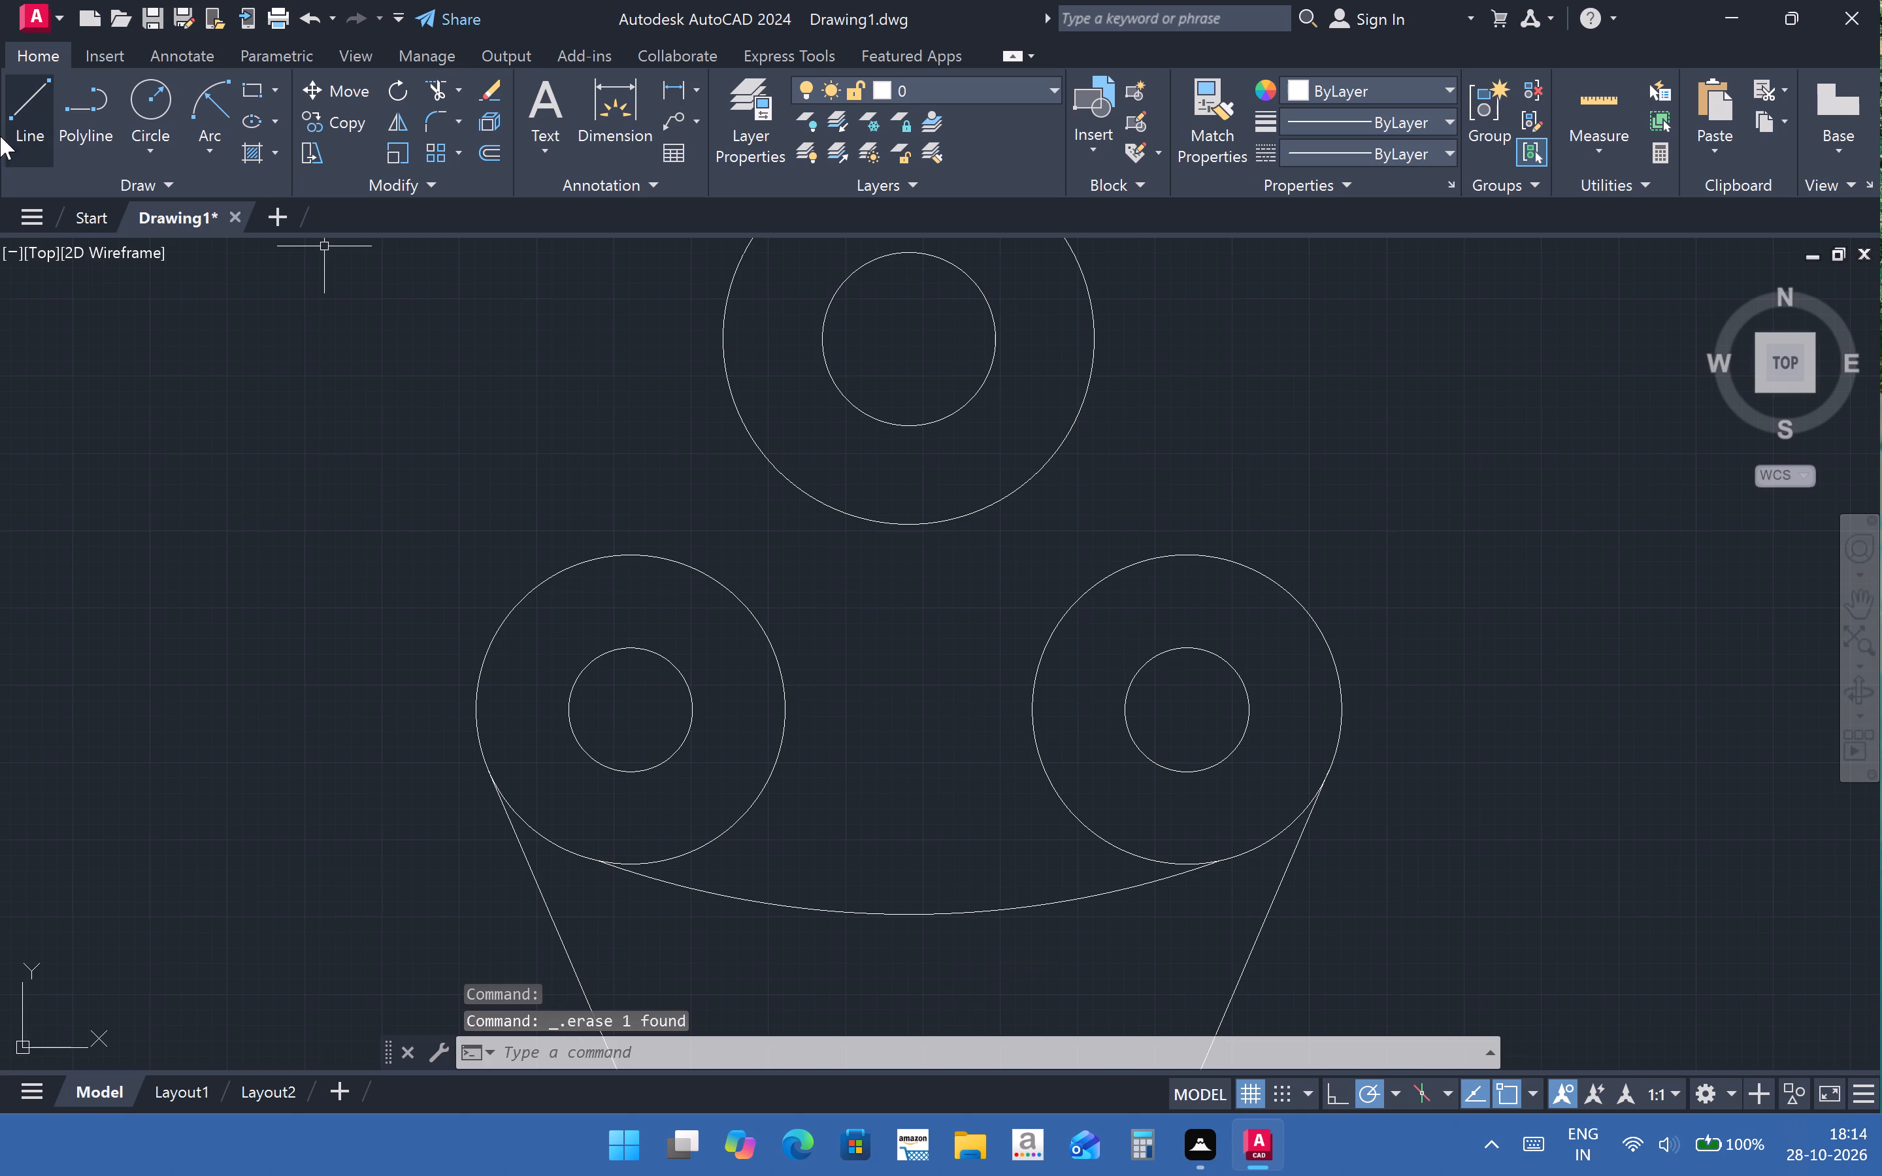
Draw a circle of radius 40 centred on the bottom quadrant of the 28 mm circle.
left_click(144, 112)
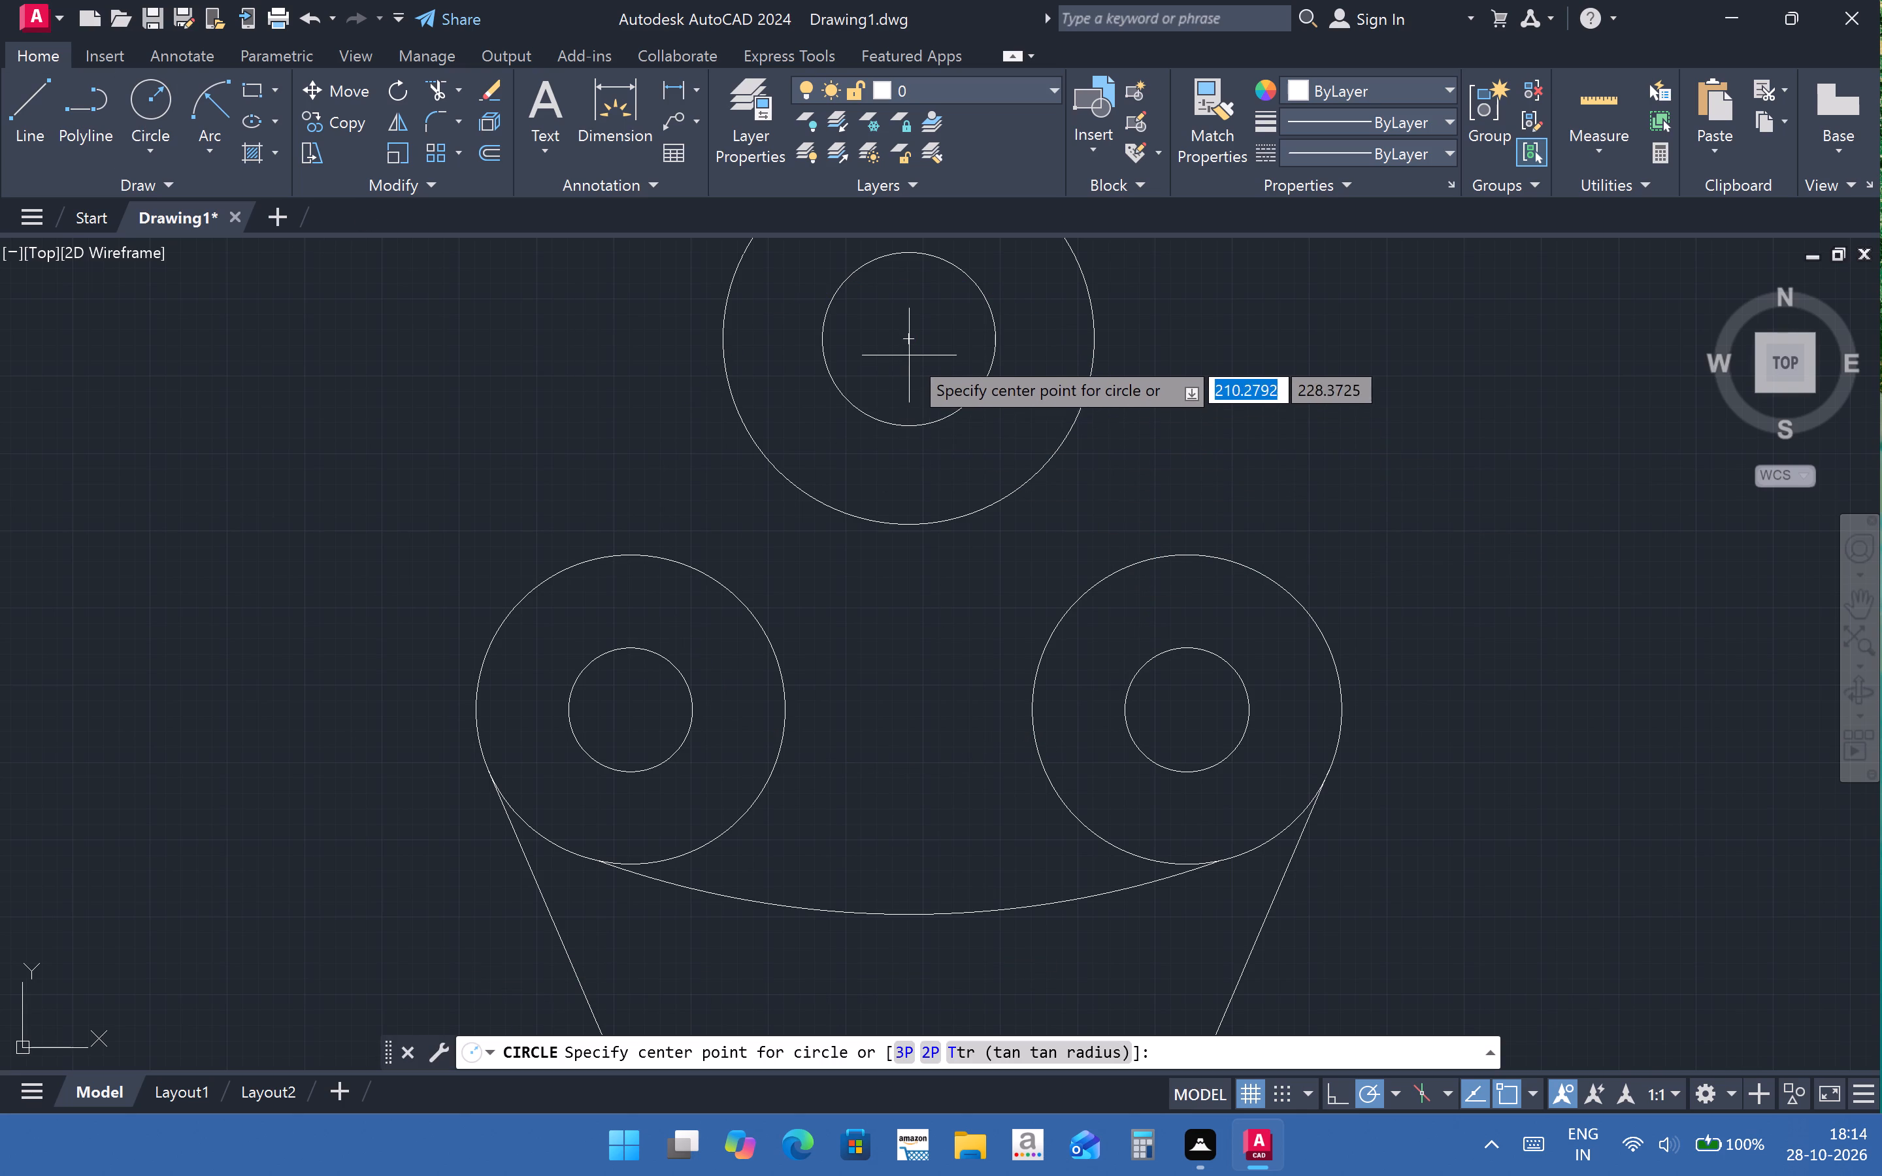
left_click(906, 423)
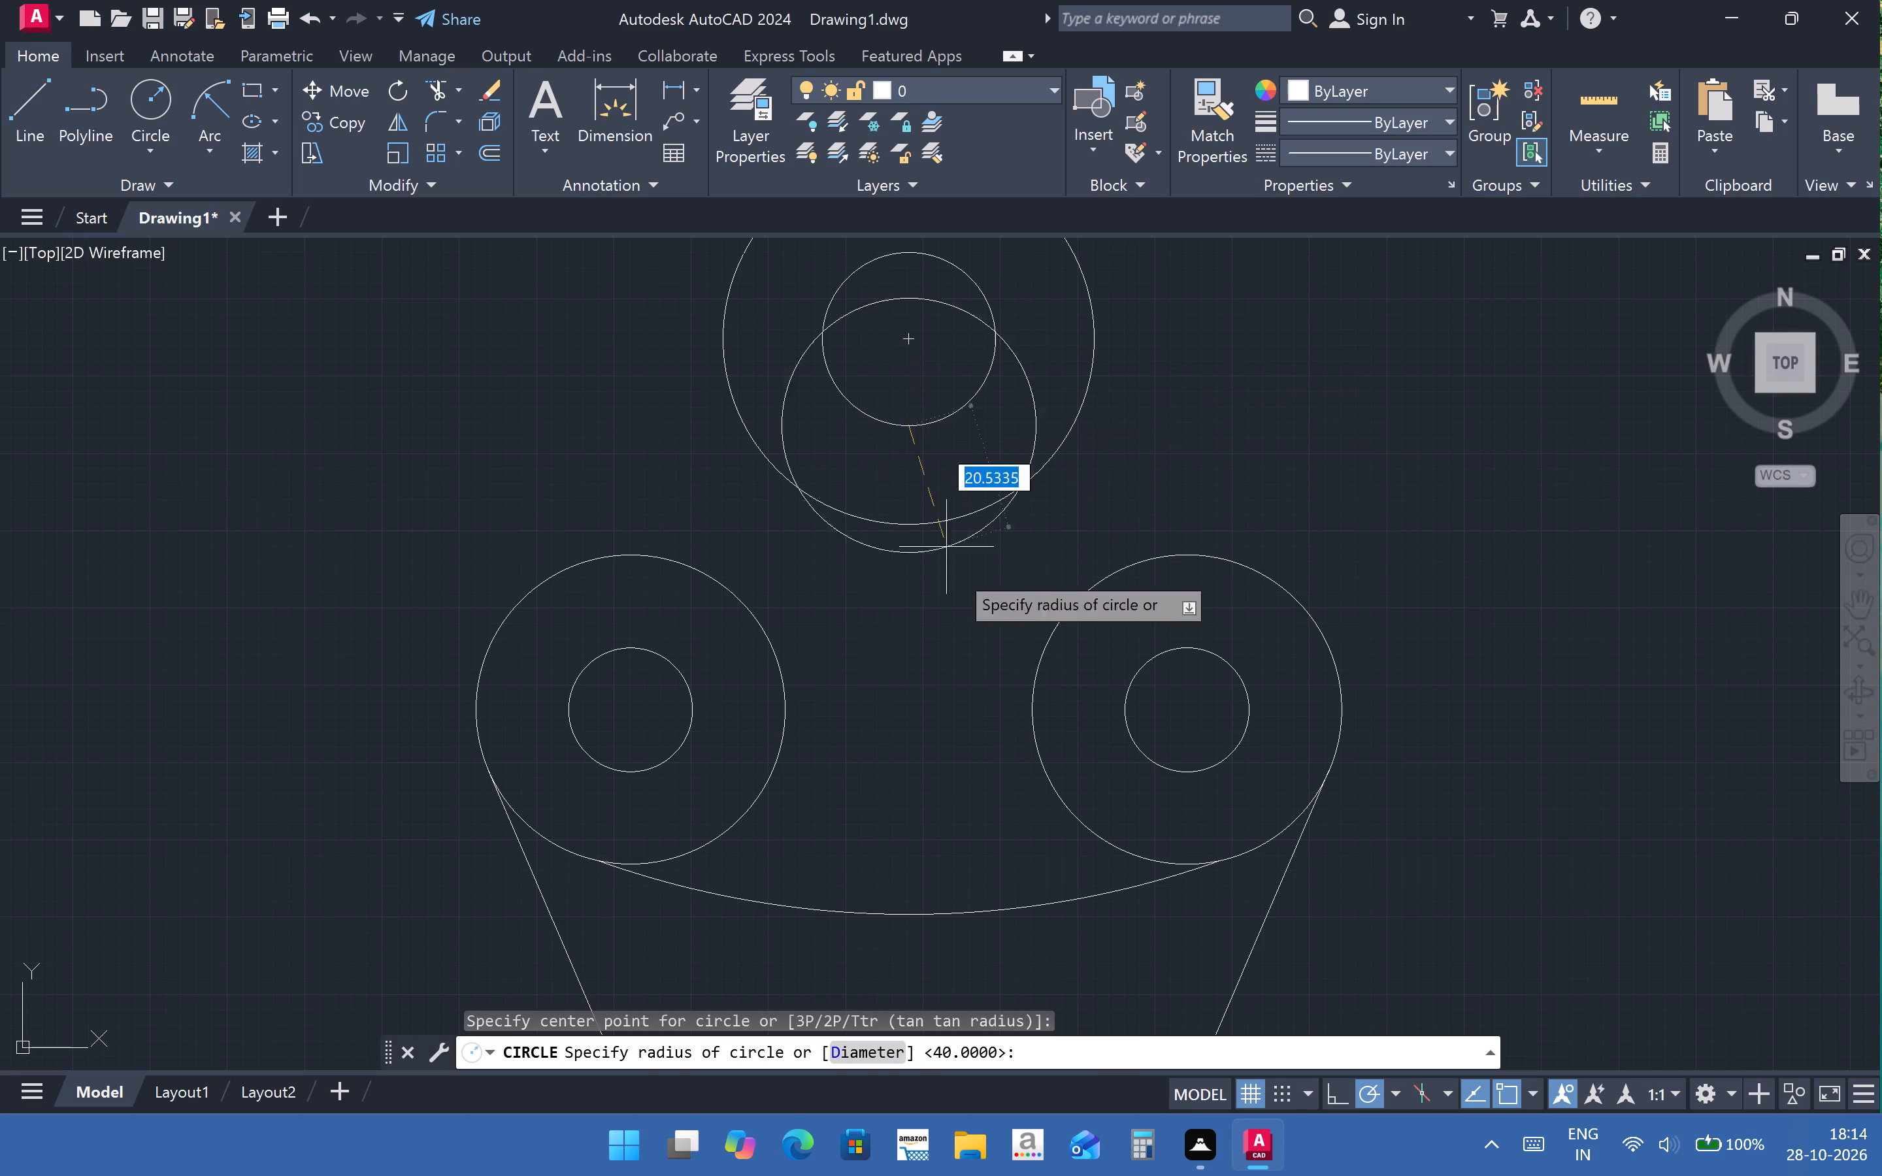
type("40")
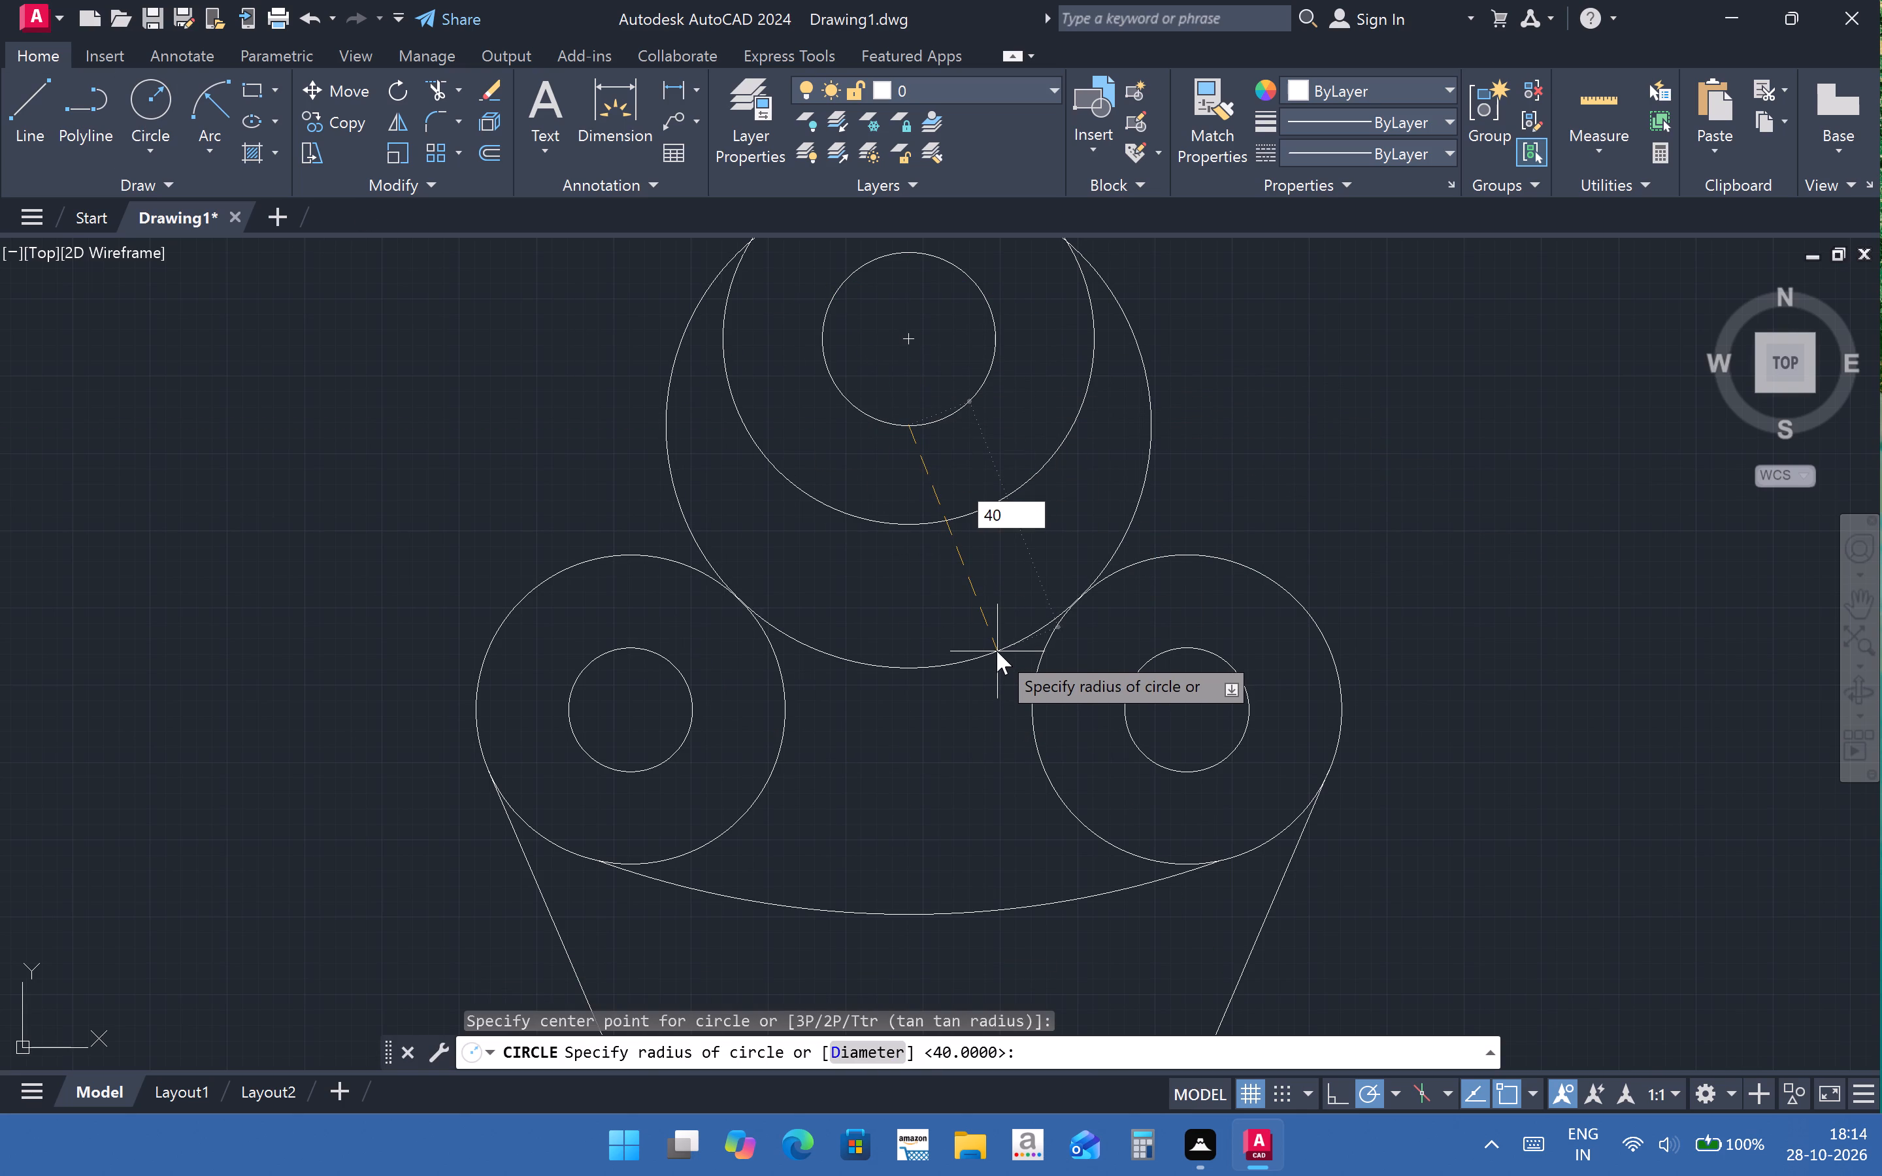
key("Return")
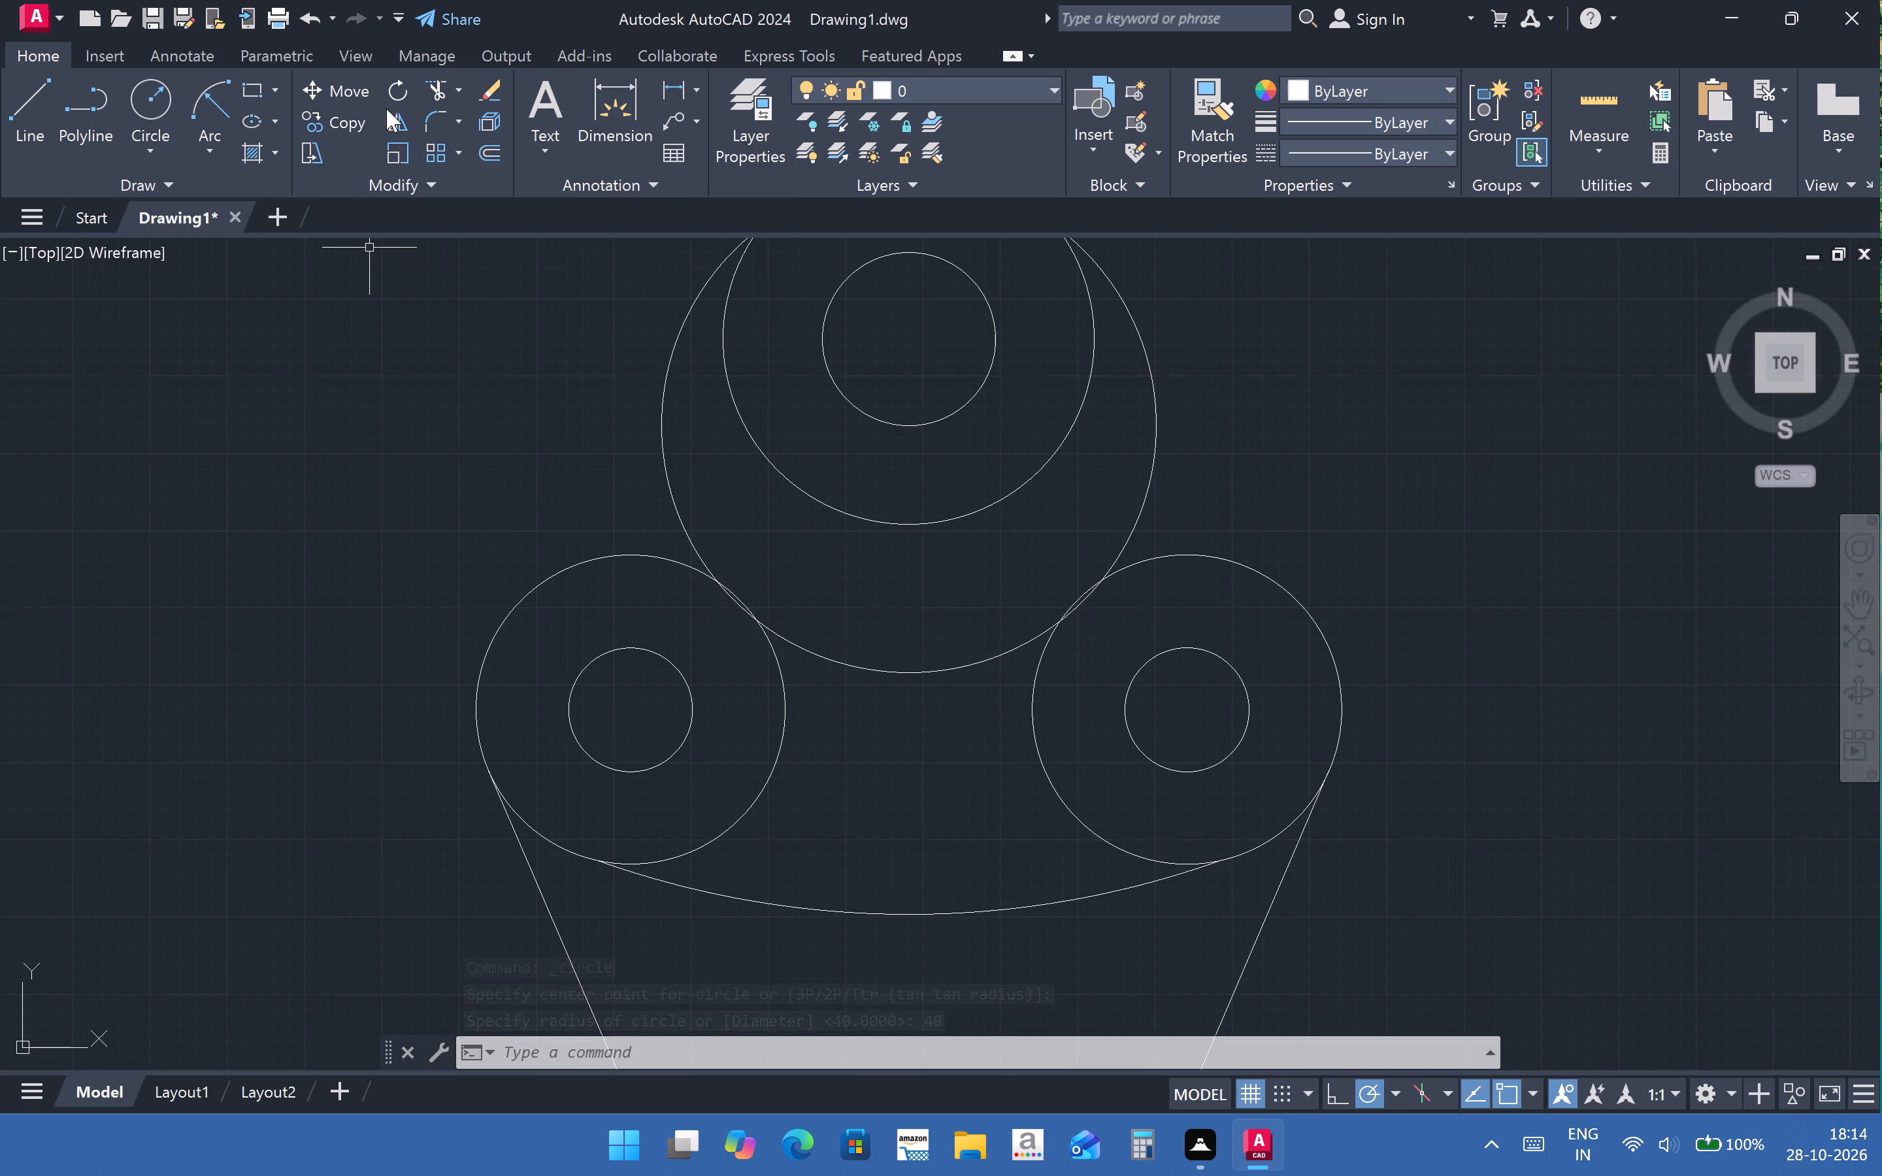
Trim the 40 mm radius circle, leaving only its lower arc between the two 50 mm side circles.
left_click(430, 94)
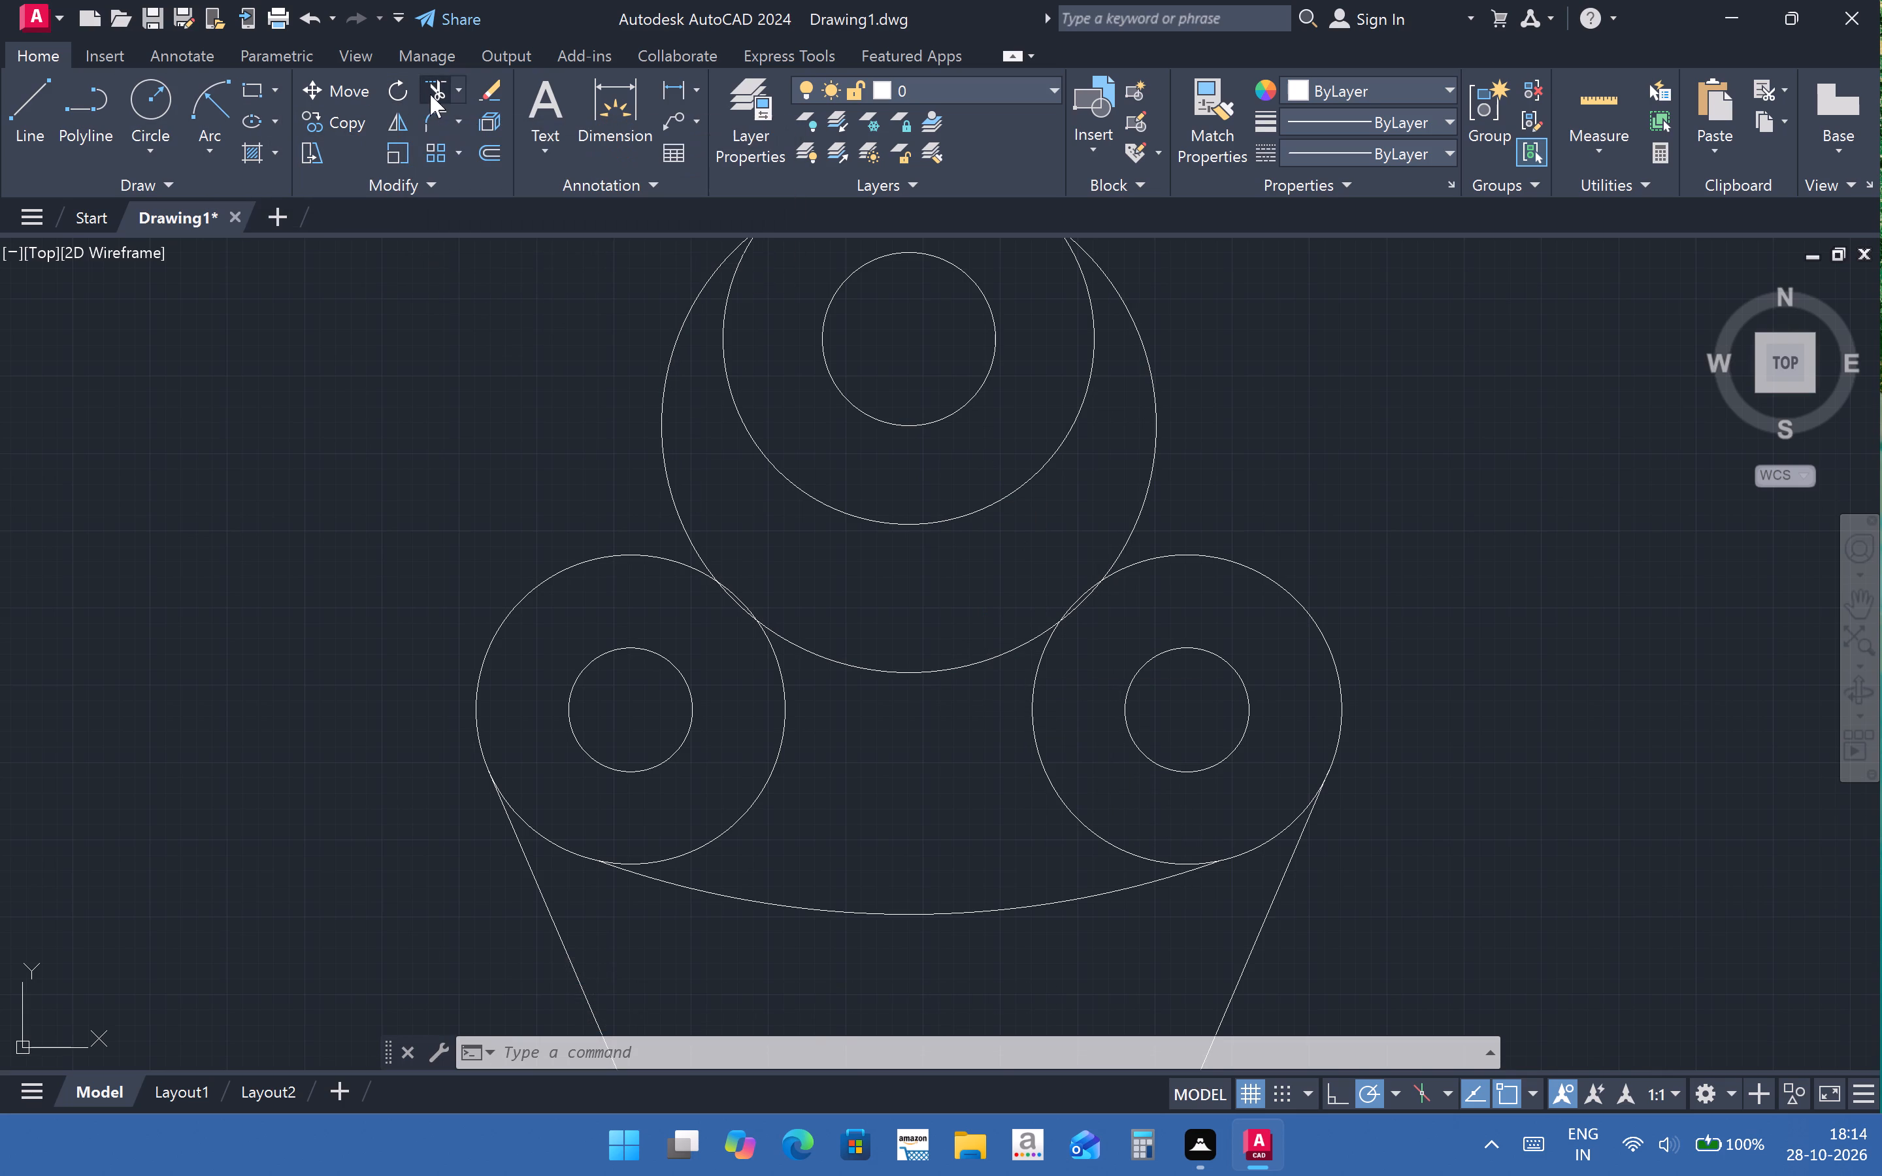
scroll(784, 641, "up", 2)
left_click(685, 566)
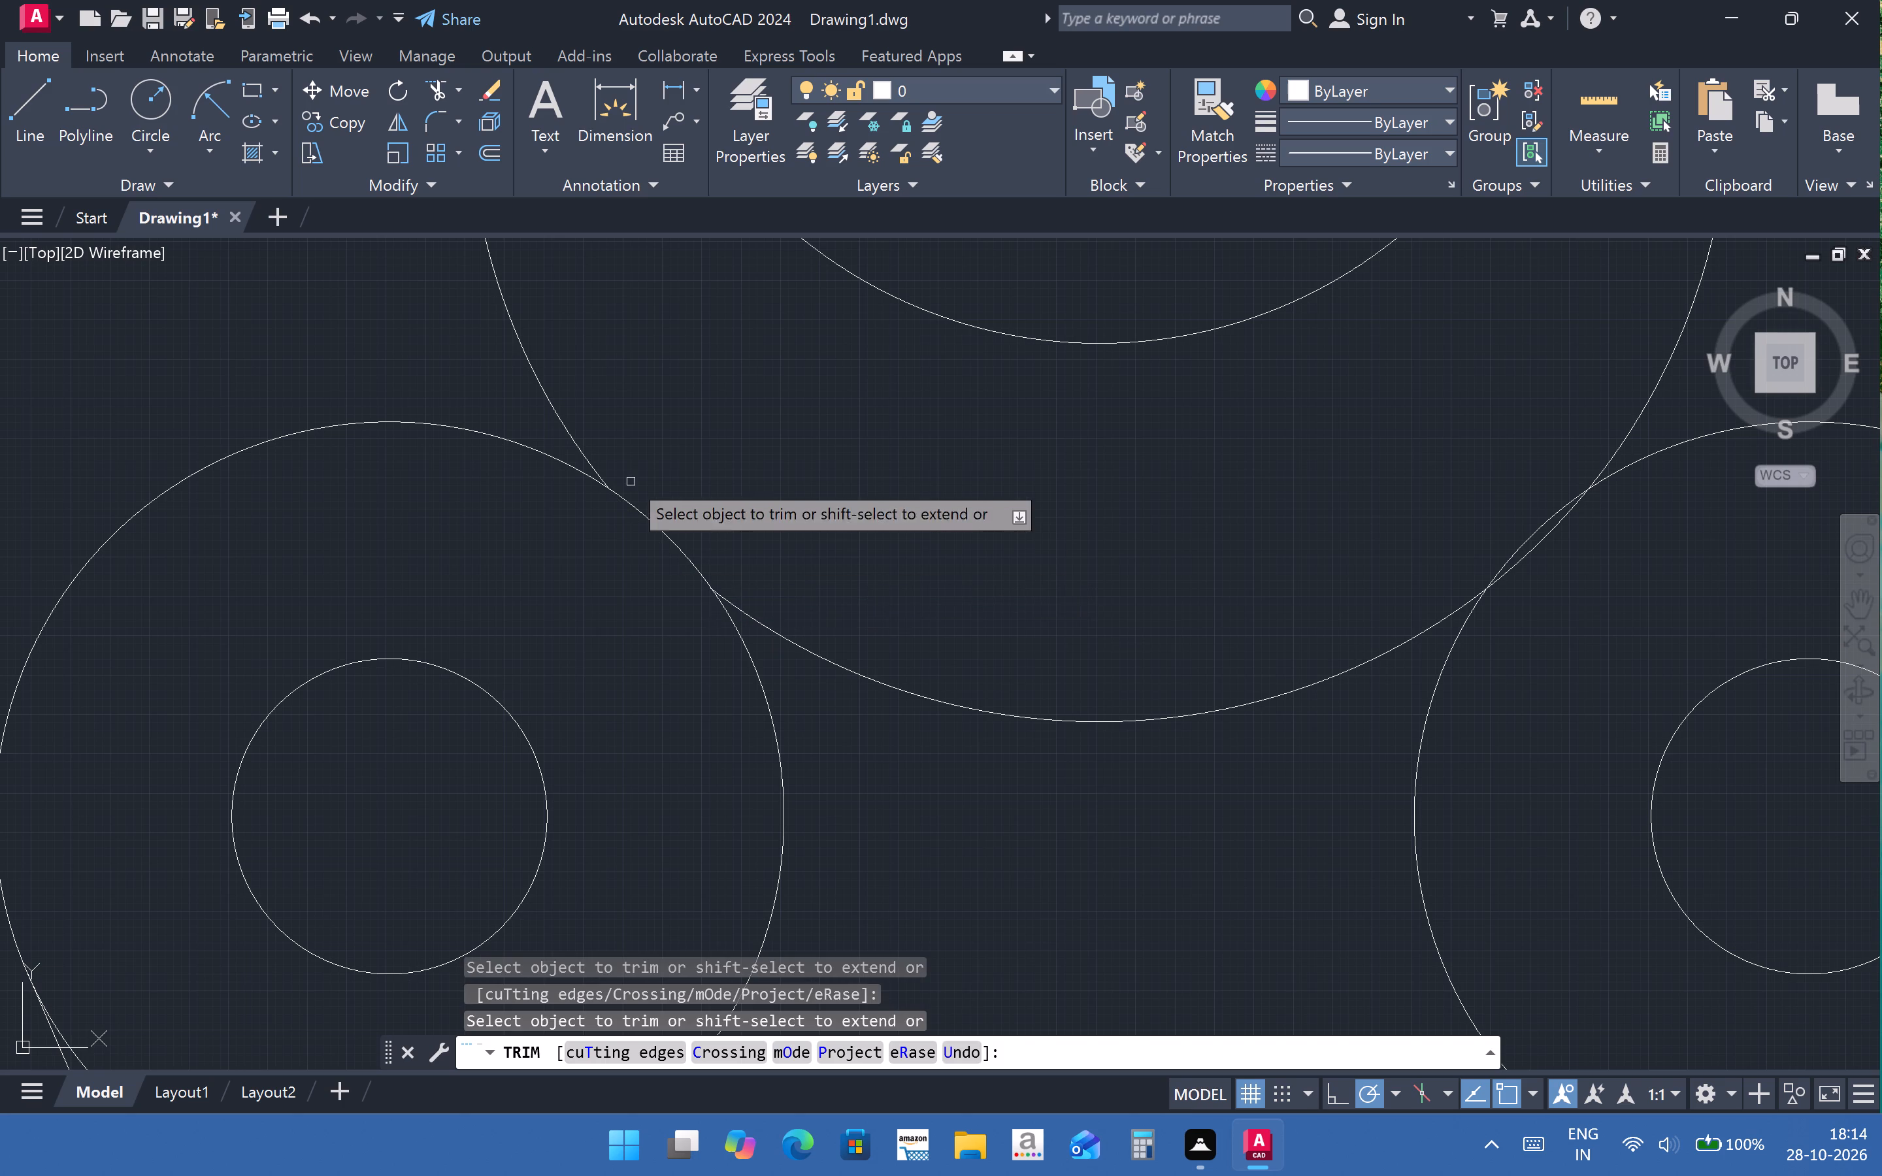
left_click(563, 427)
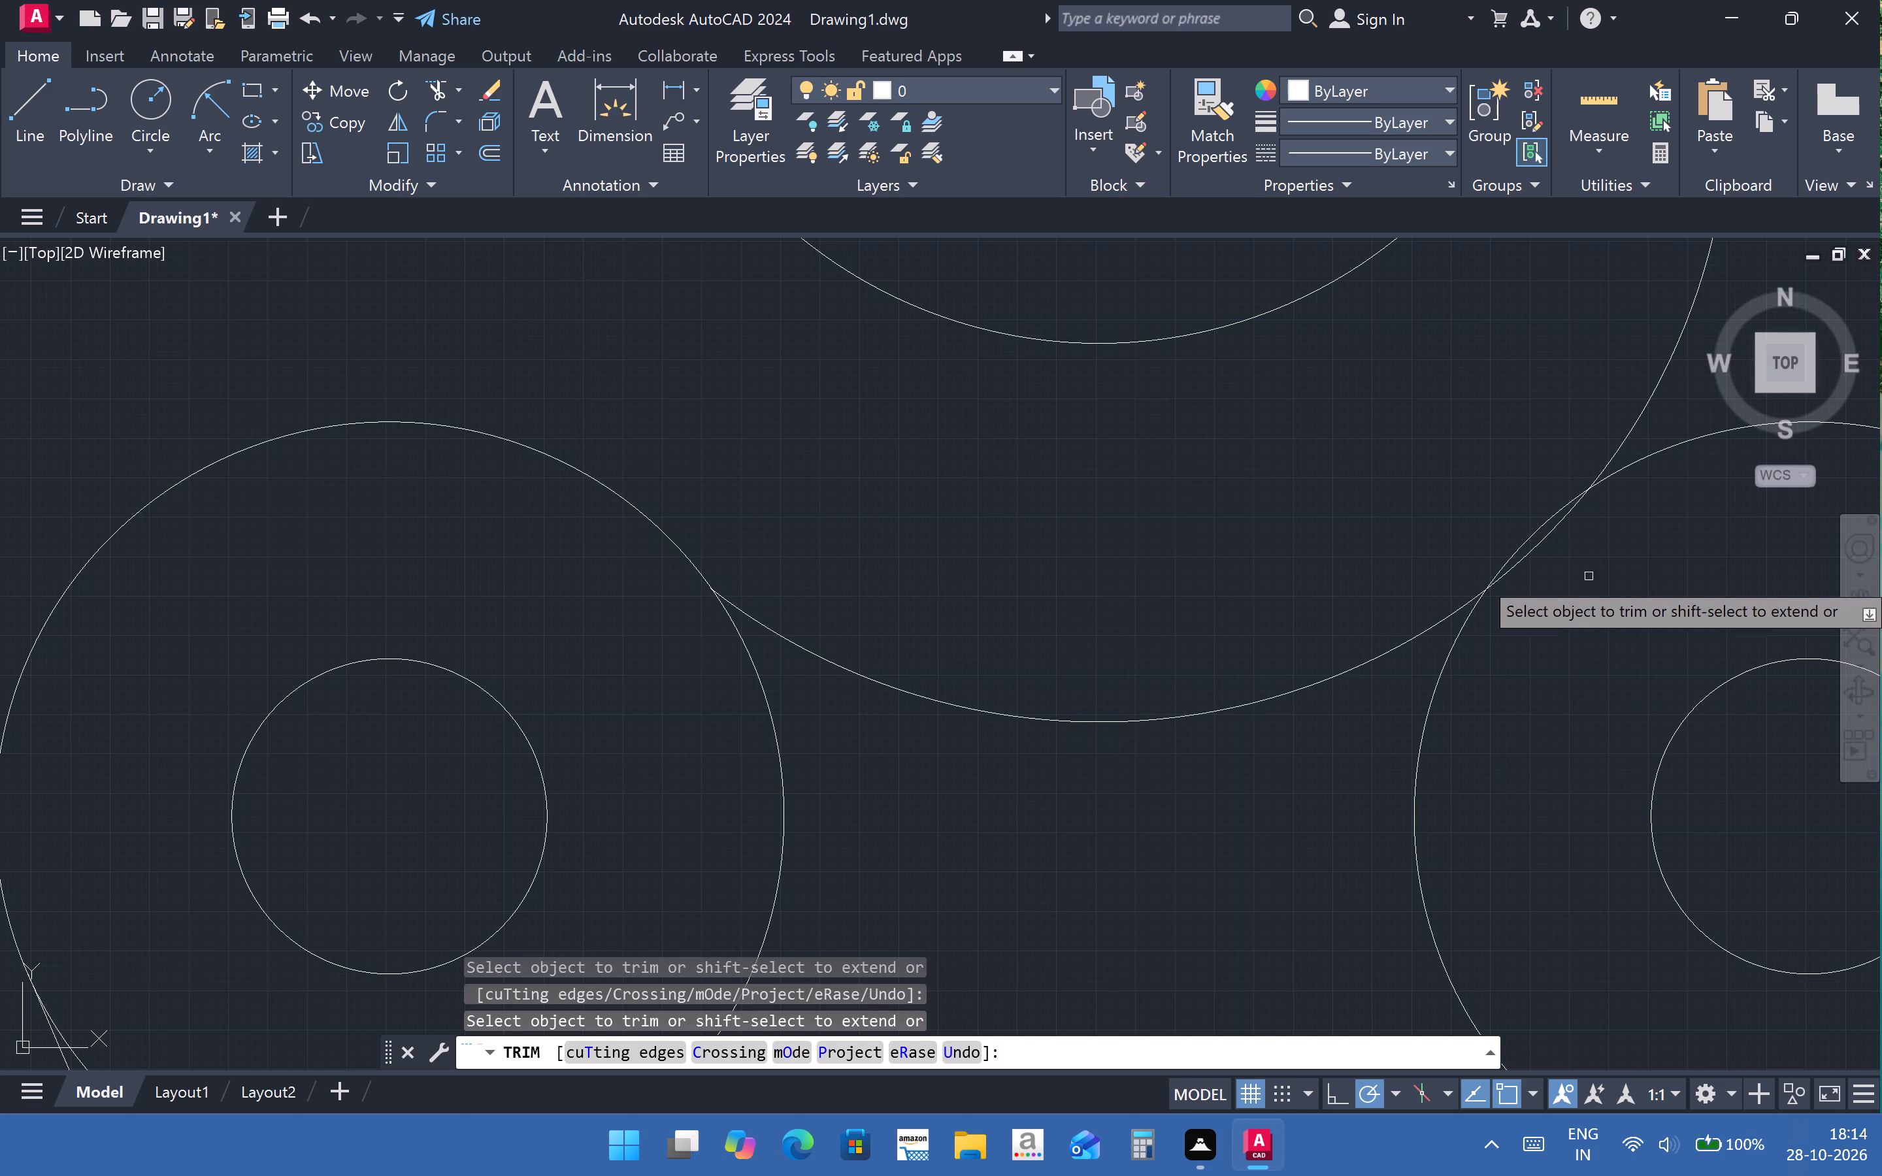
left_click(1545, 542)
left_click(1631, 436)
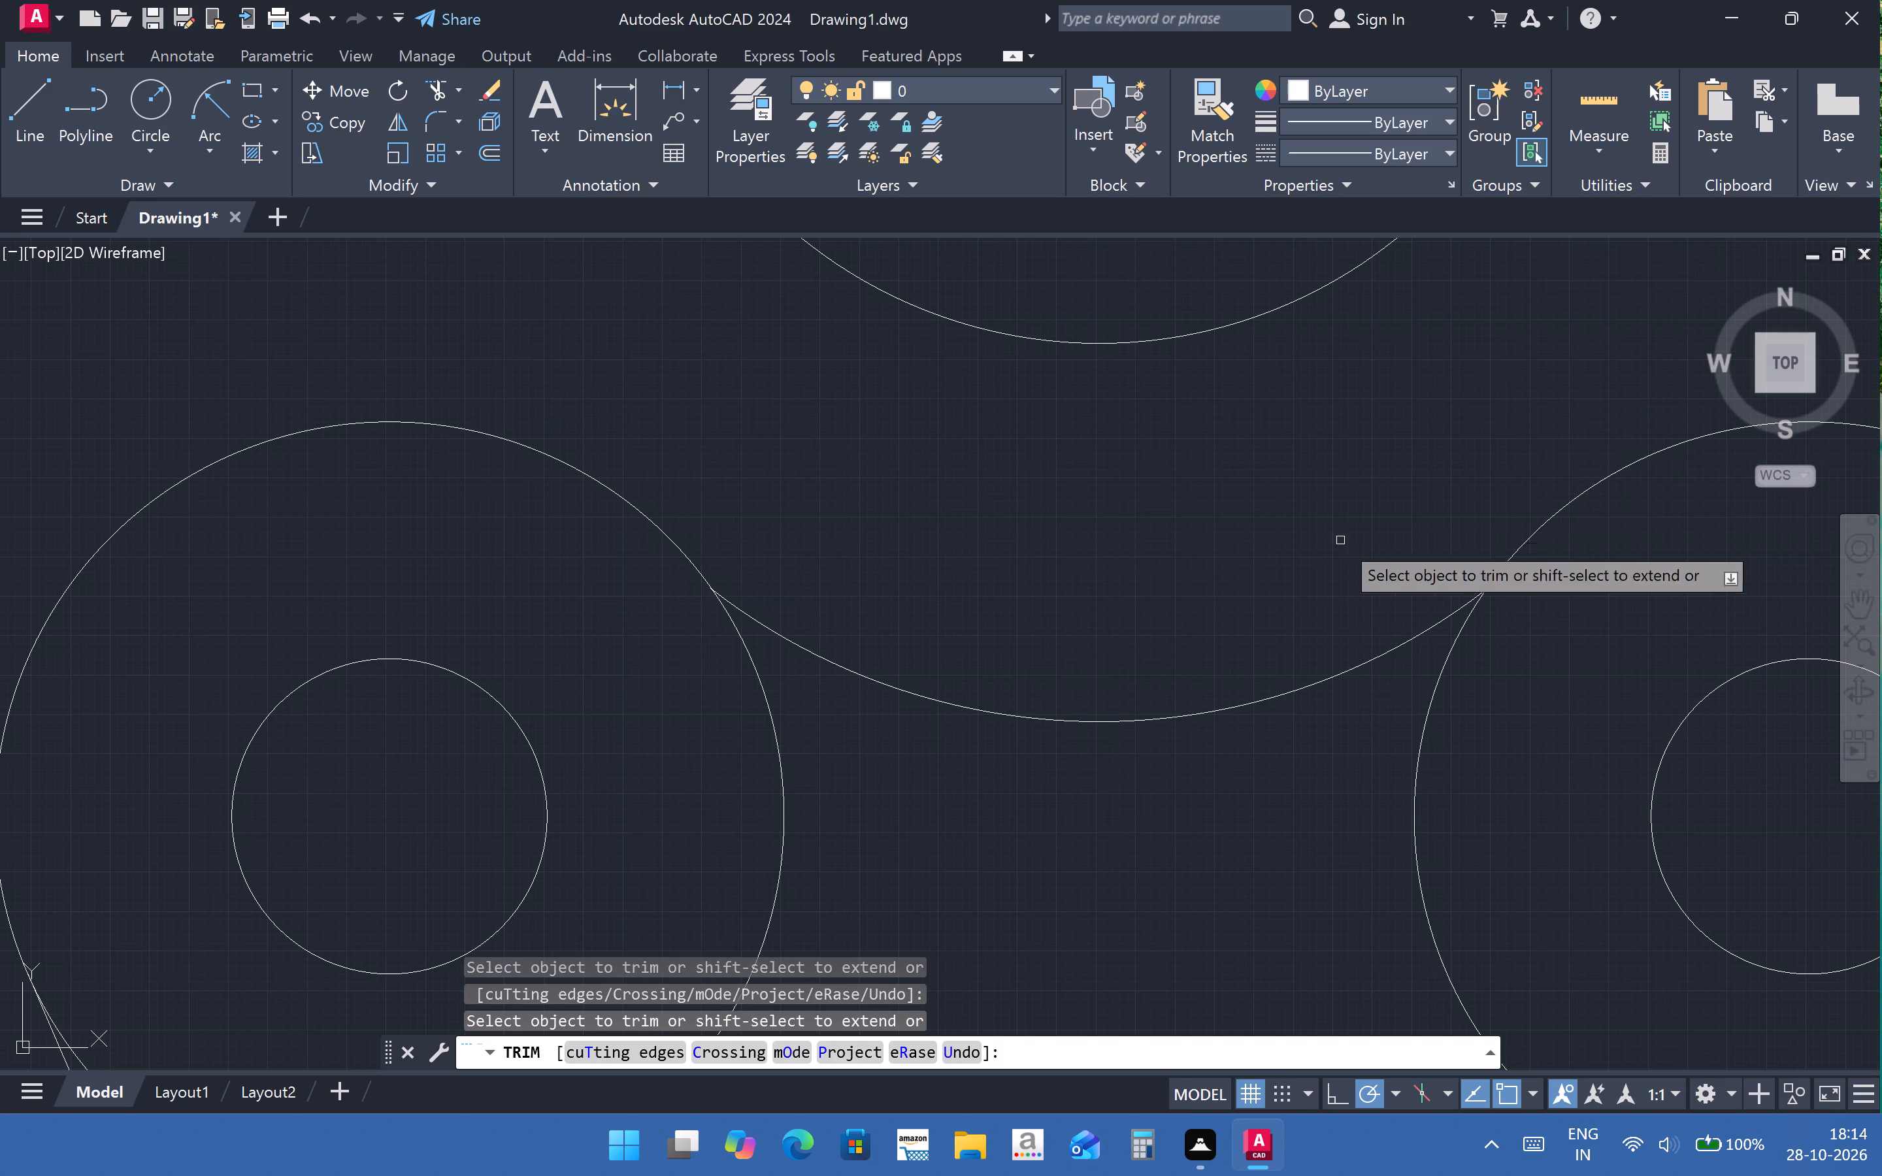
scroll(1300, 549, "down", 3)
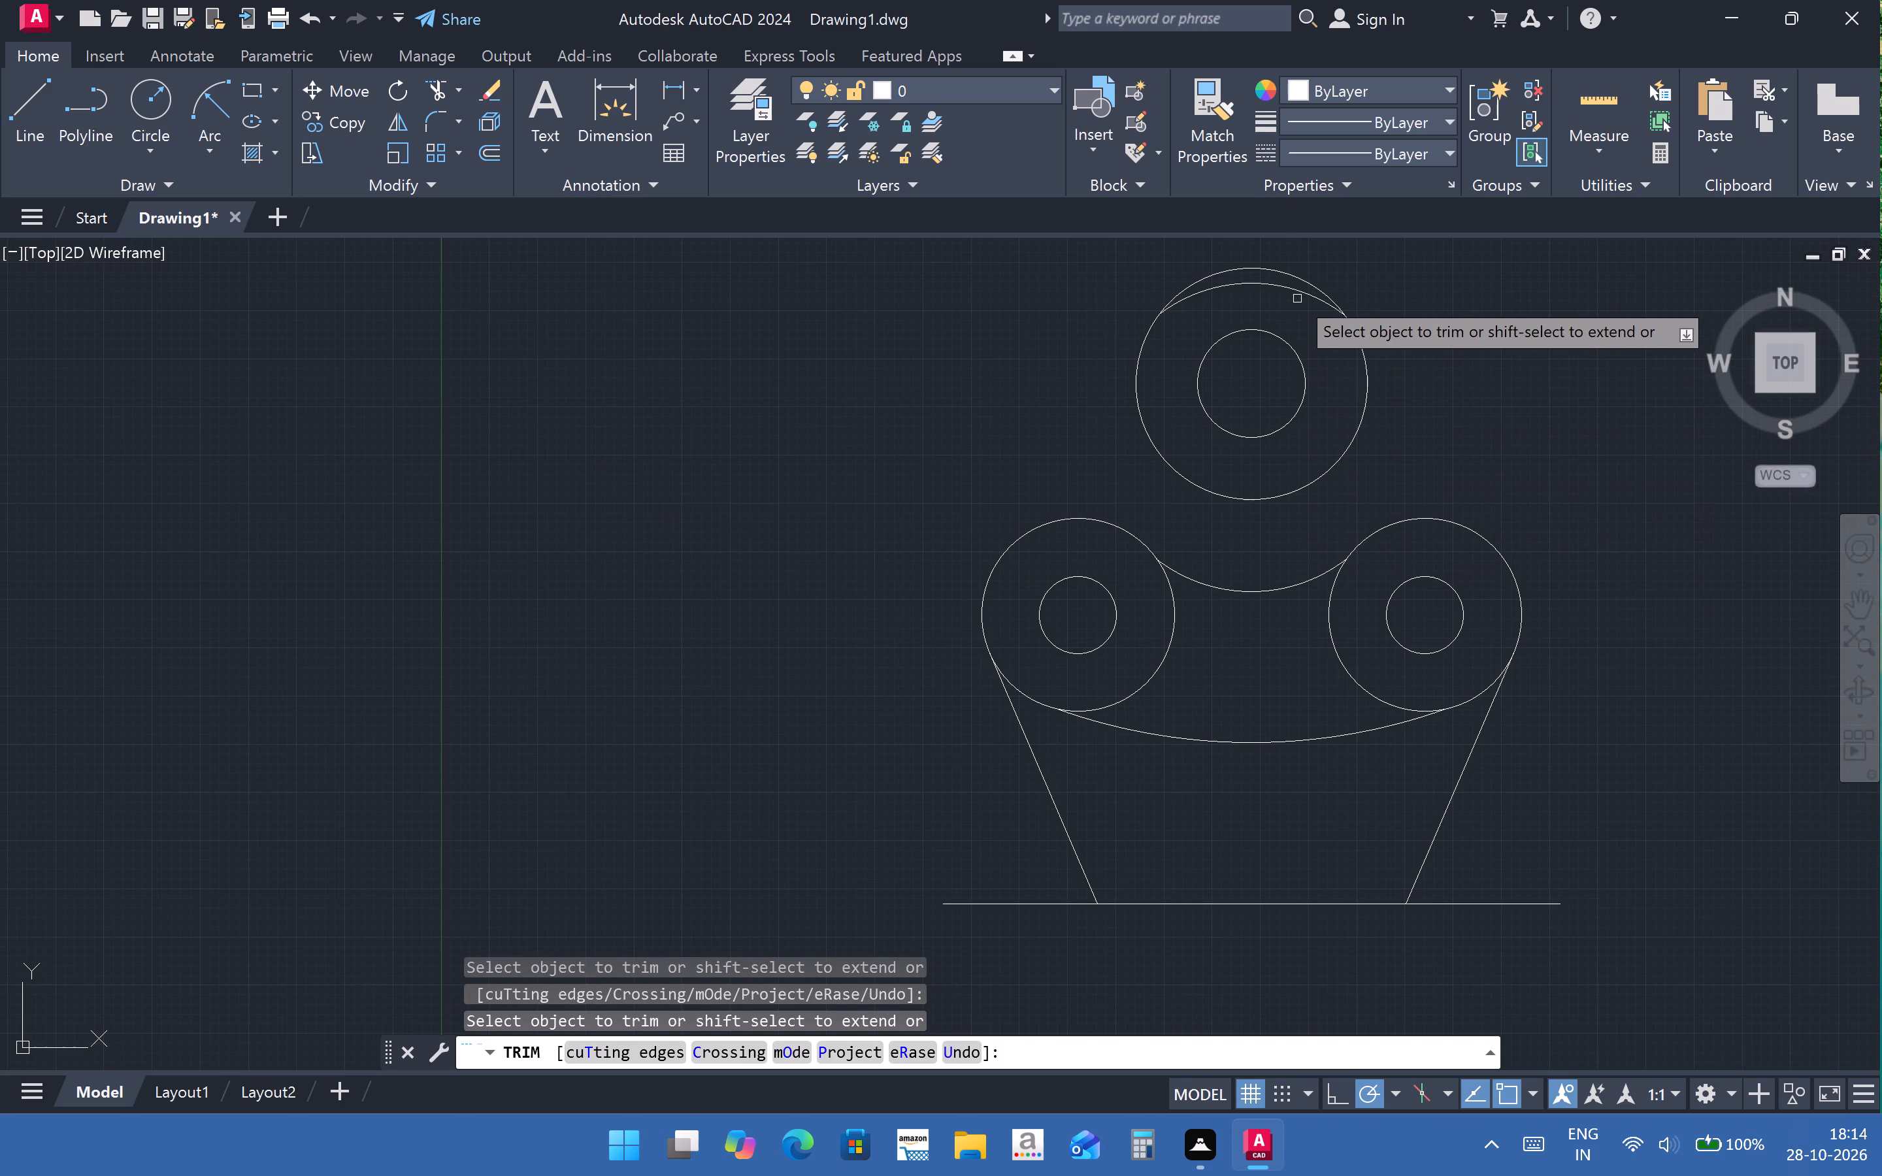
left_click(1282, 291)
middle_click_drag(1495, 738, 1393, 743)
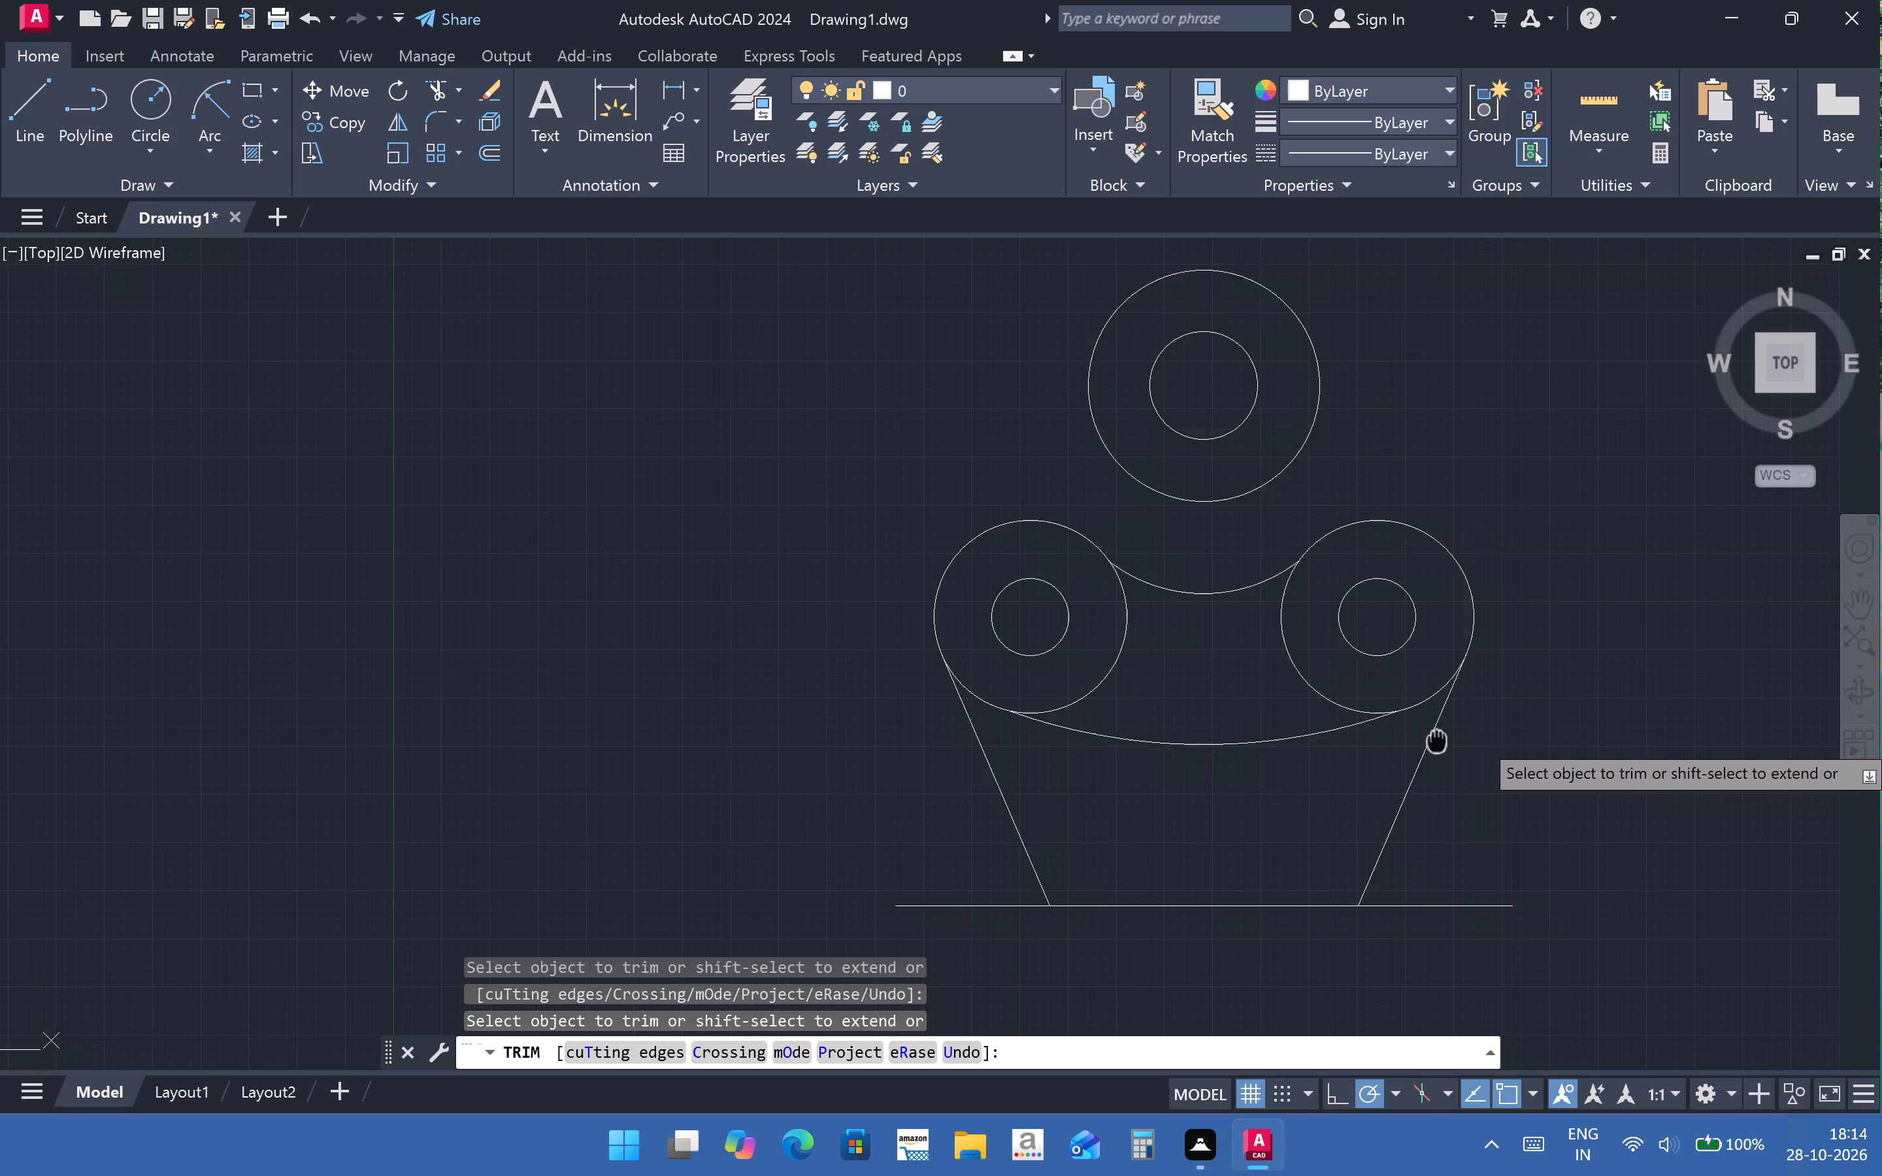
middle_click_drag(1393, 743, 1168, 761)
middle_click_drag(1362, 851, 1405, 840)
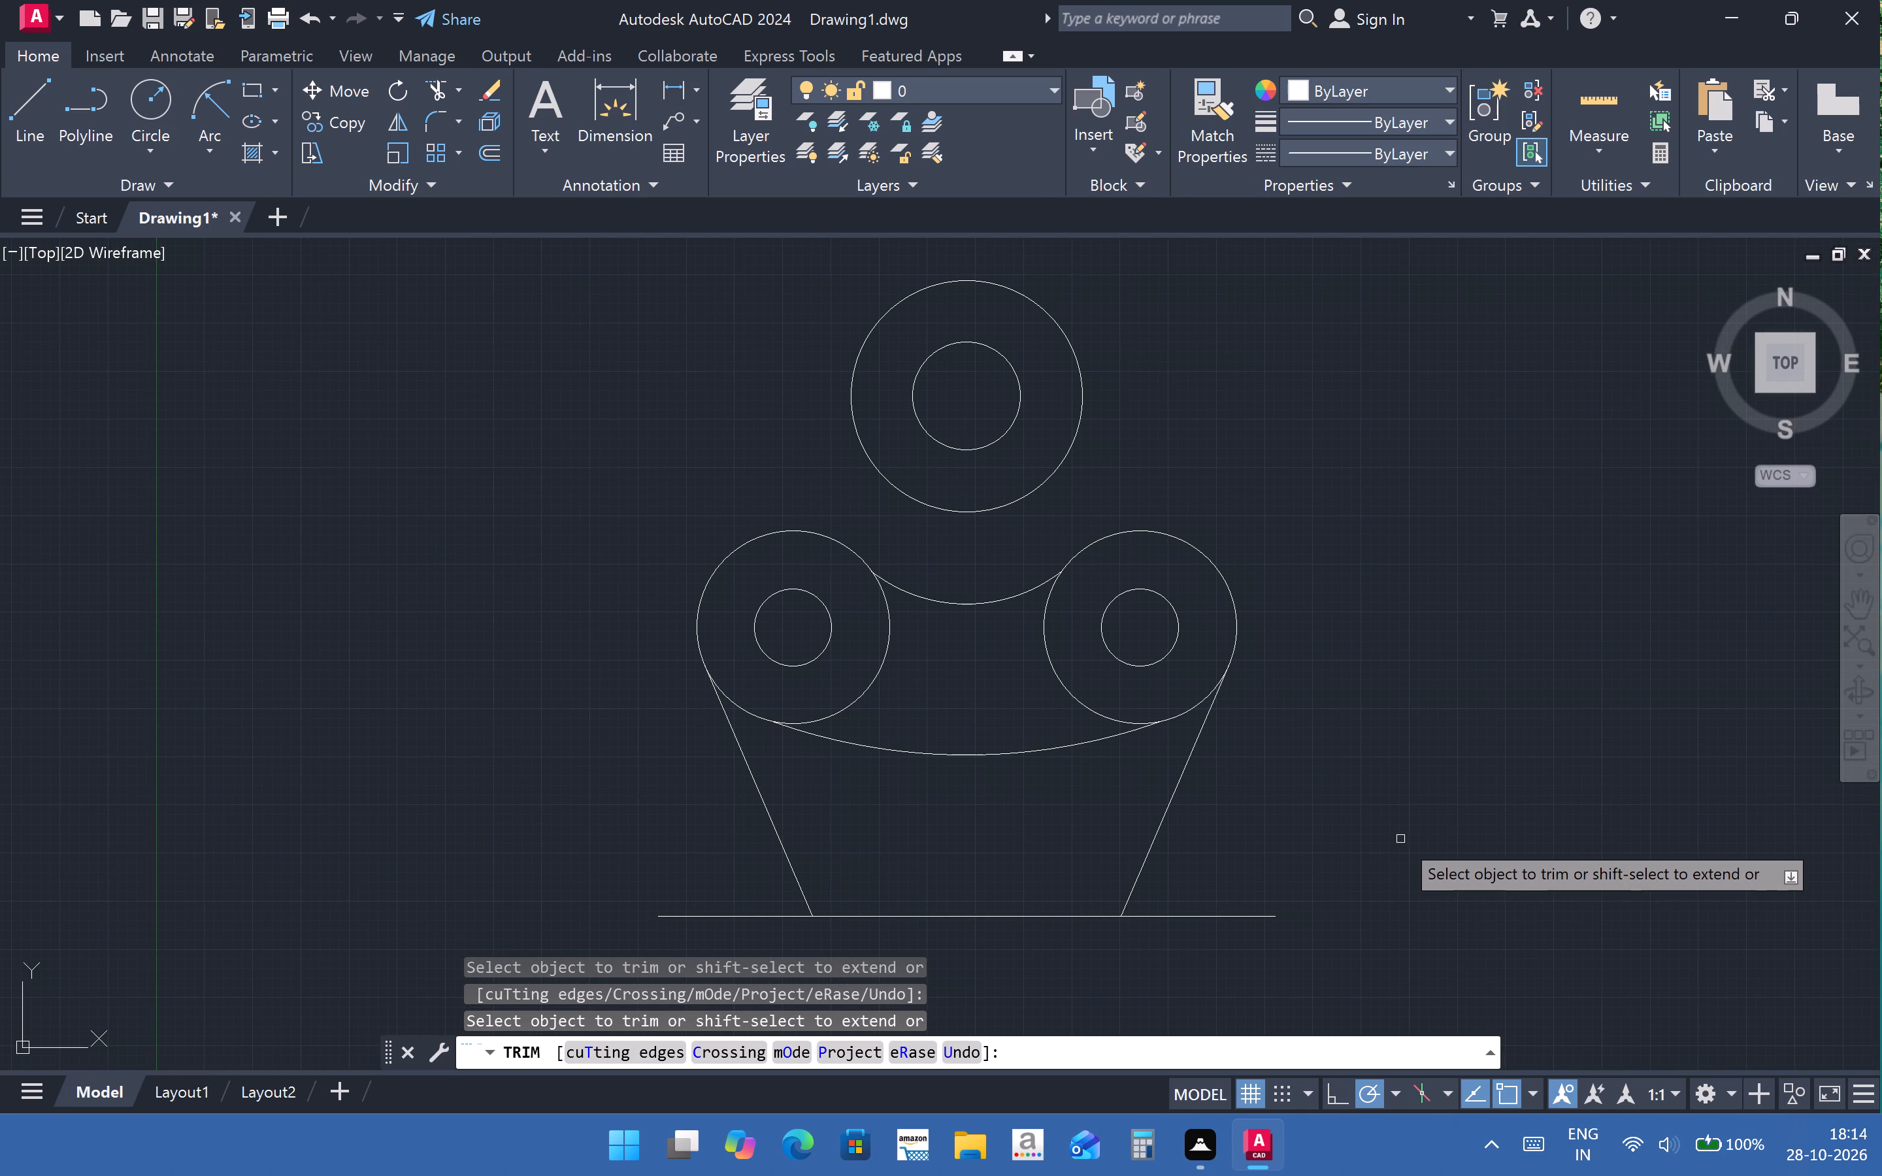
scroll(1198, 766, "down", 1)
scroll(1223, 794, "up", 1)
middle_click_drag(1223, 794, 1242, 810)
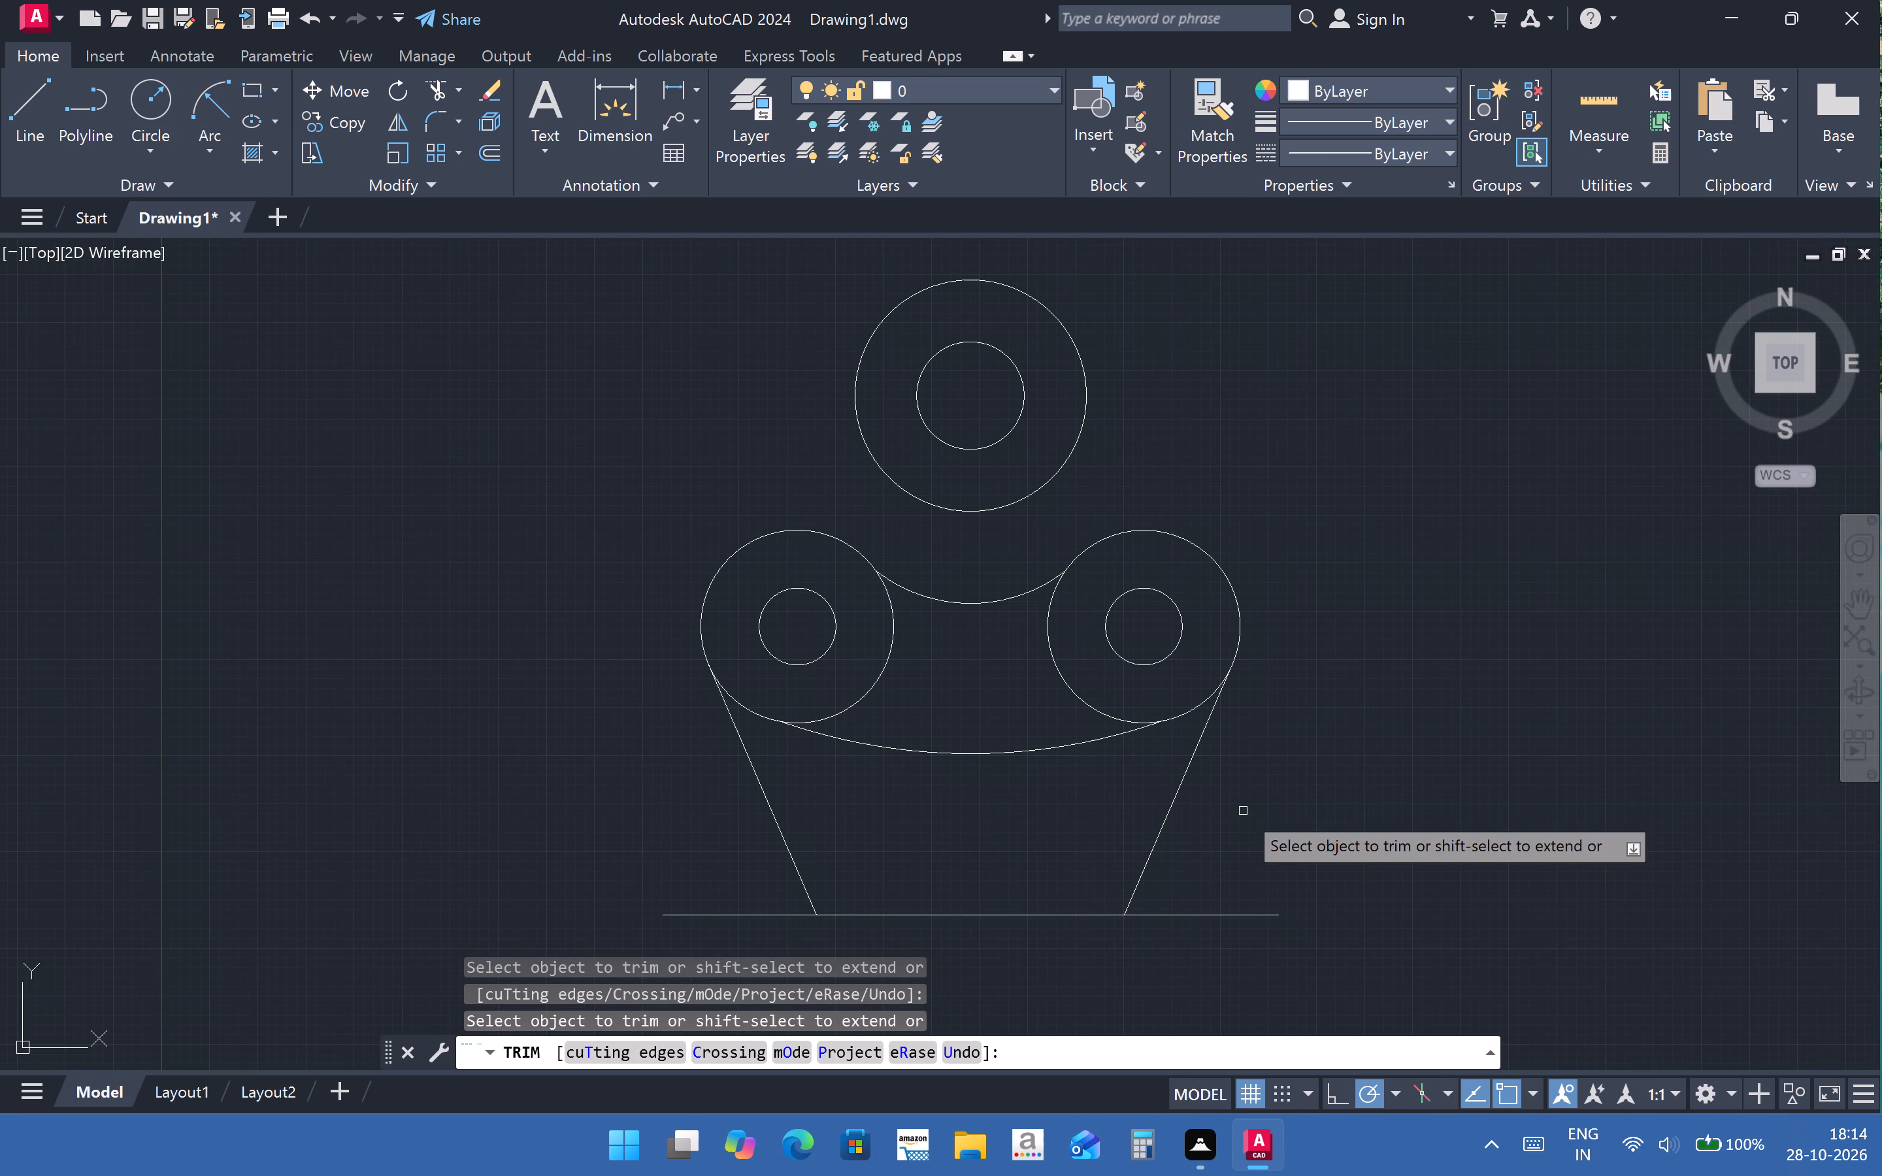
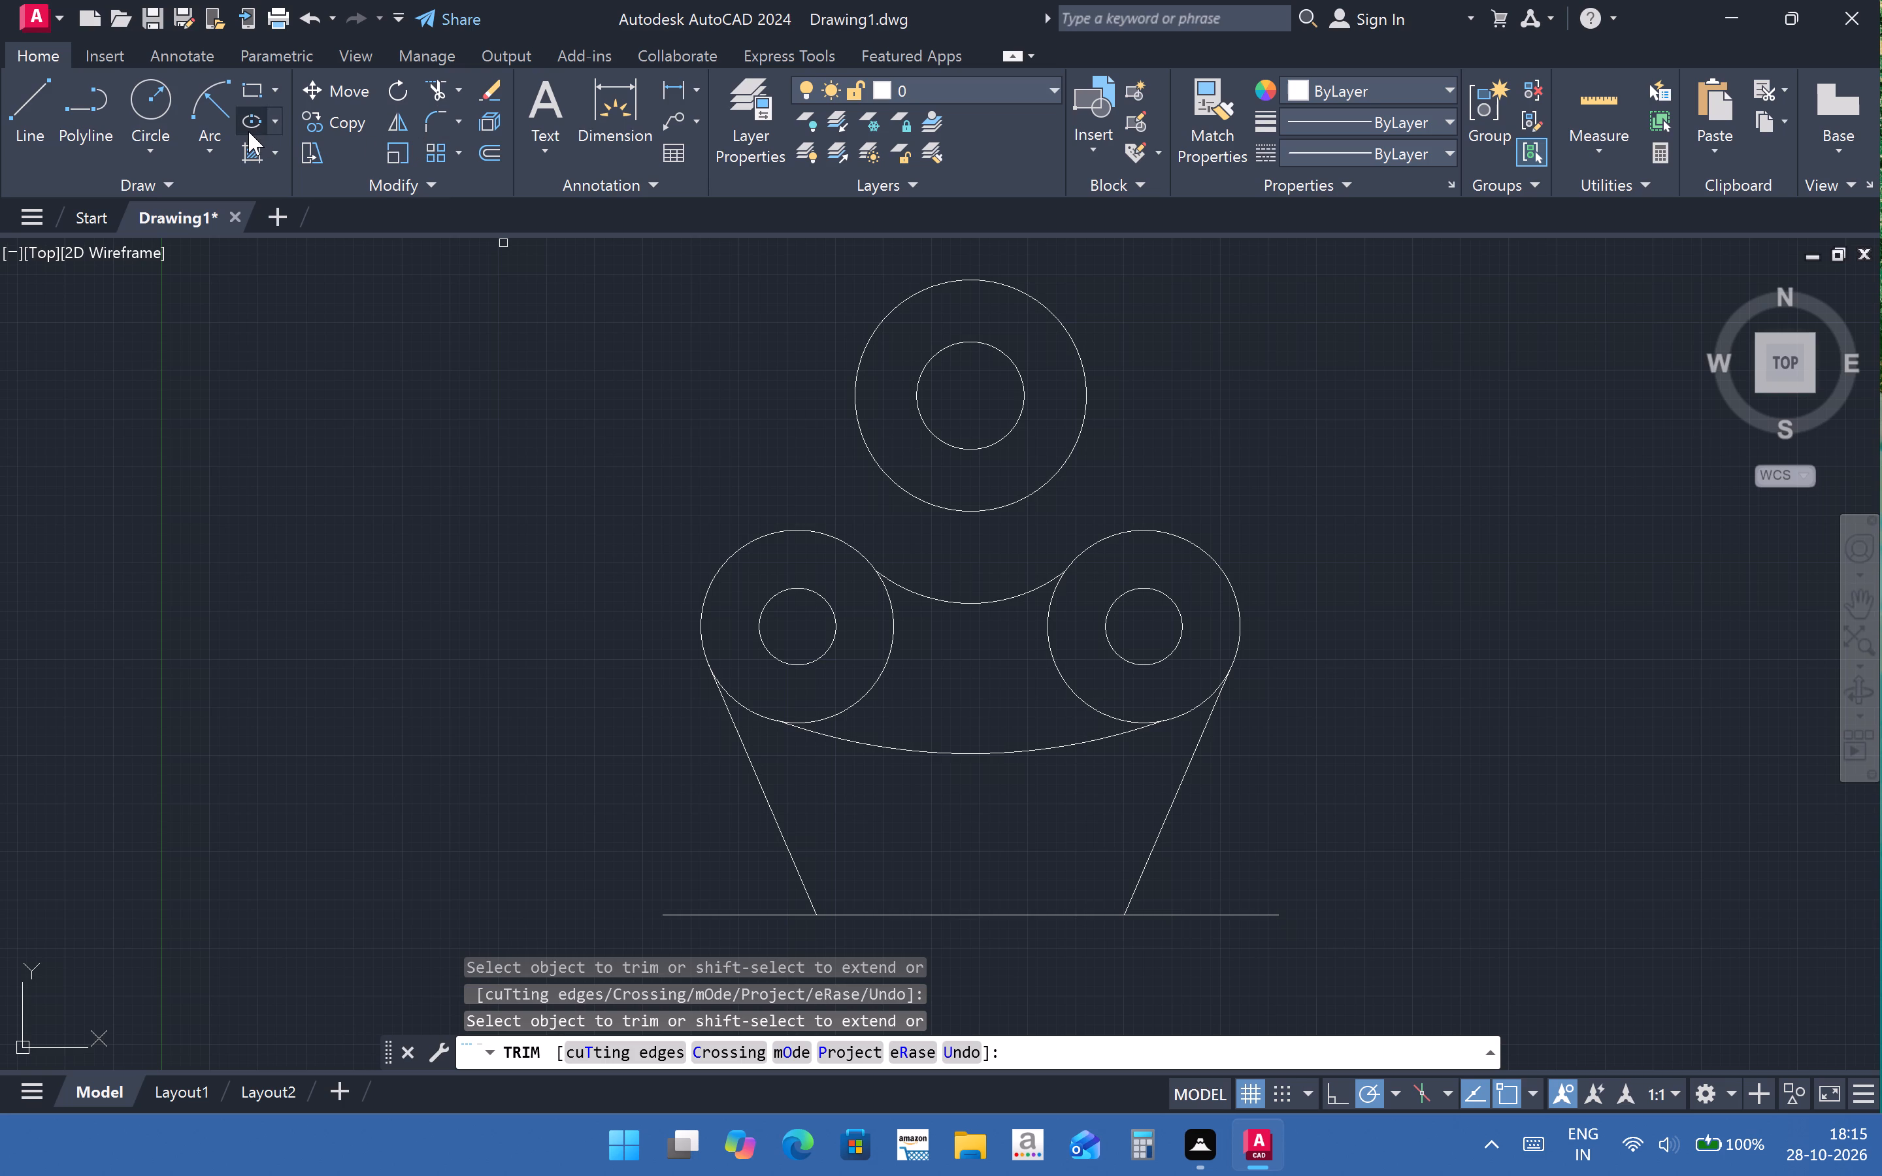
Draw a 33 mm radius arc by start, end and radius from the left 50 mm circle's upper-left edge to the 60 mm circle's left quadrant.
left_click(227, 125)
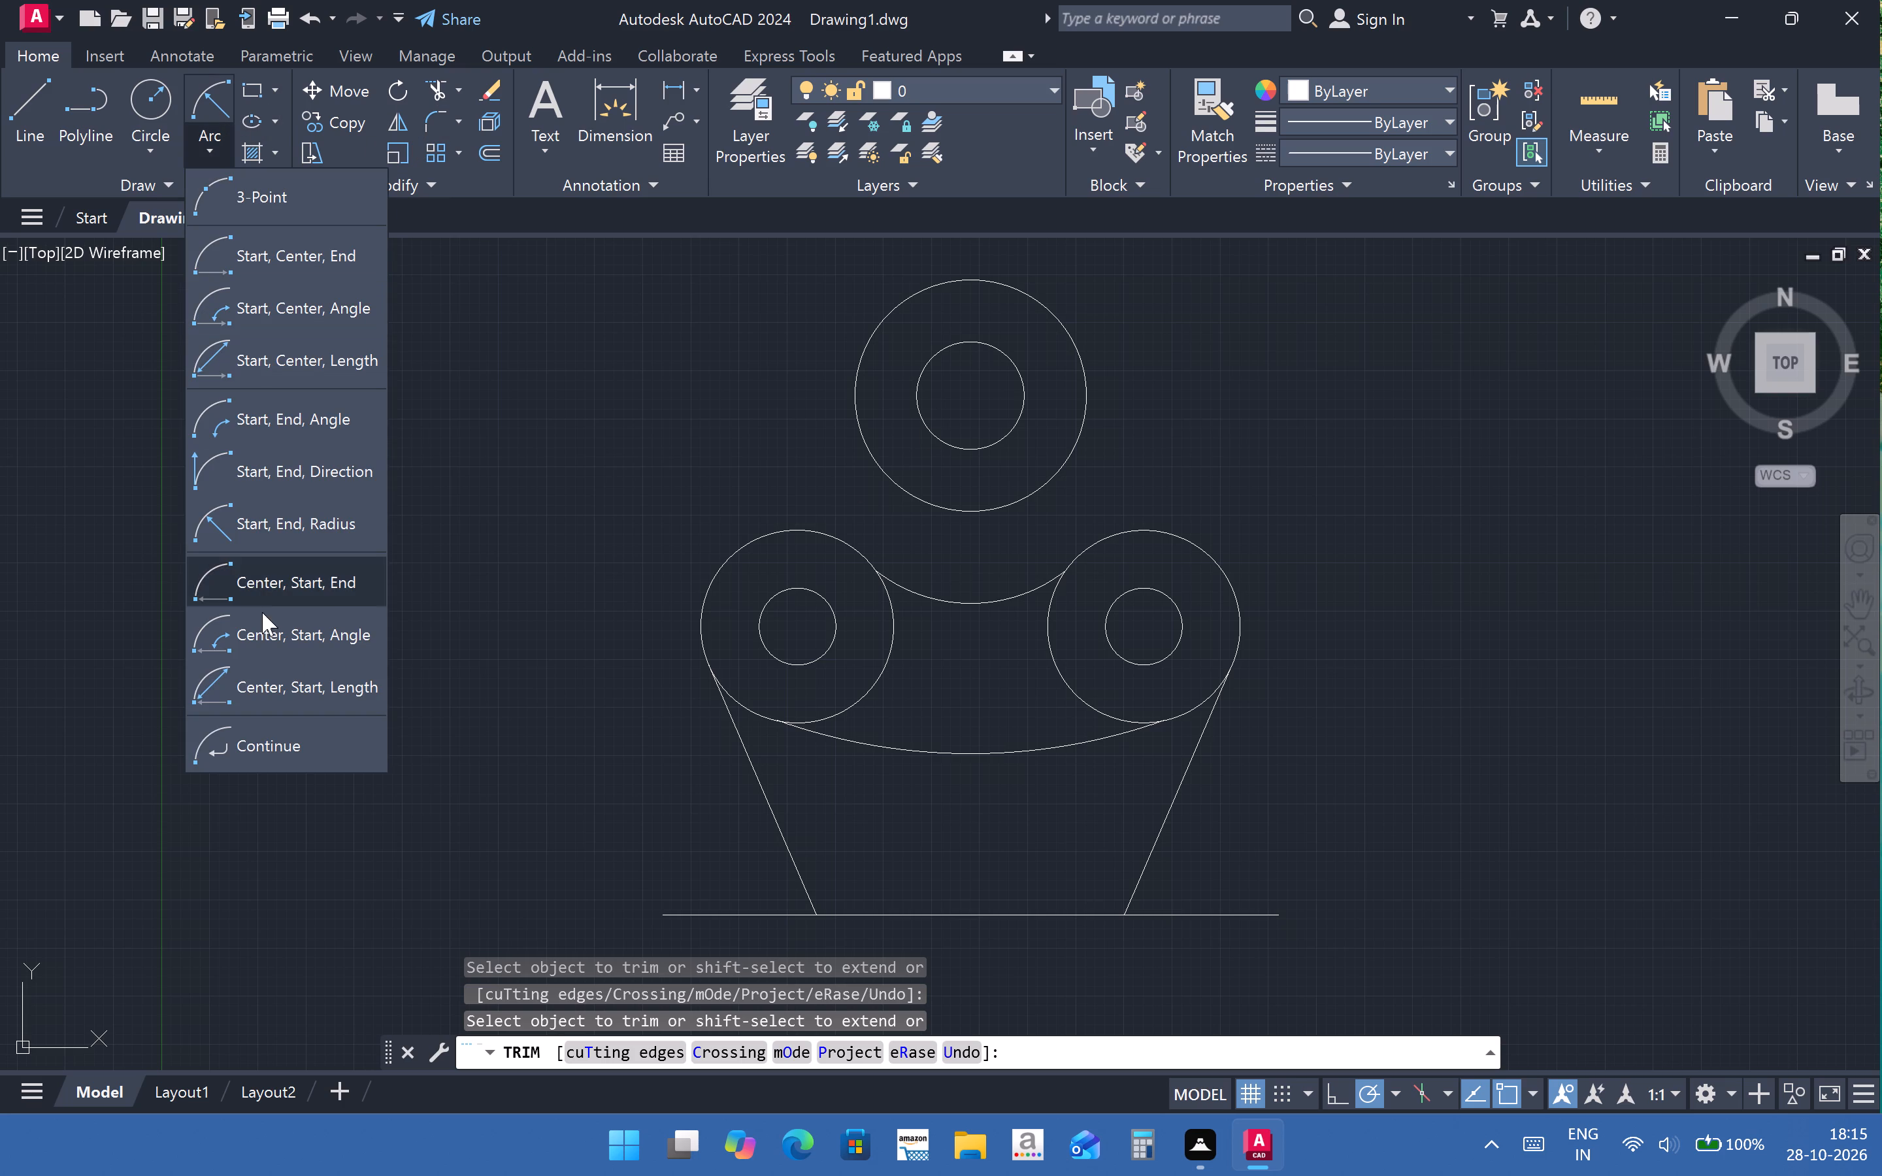
left_click(309, 543)
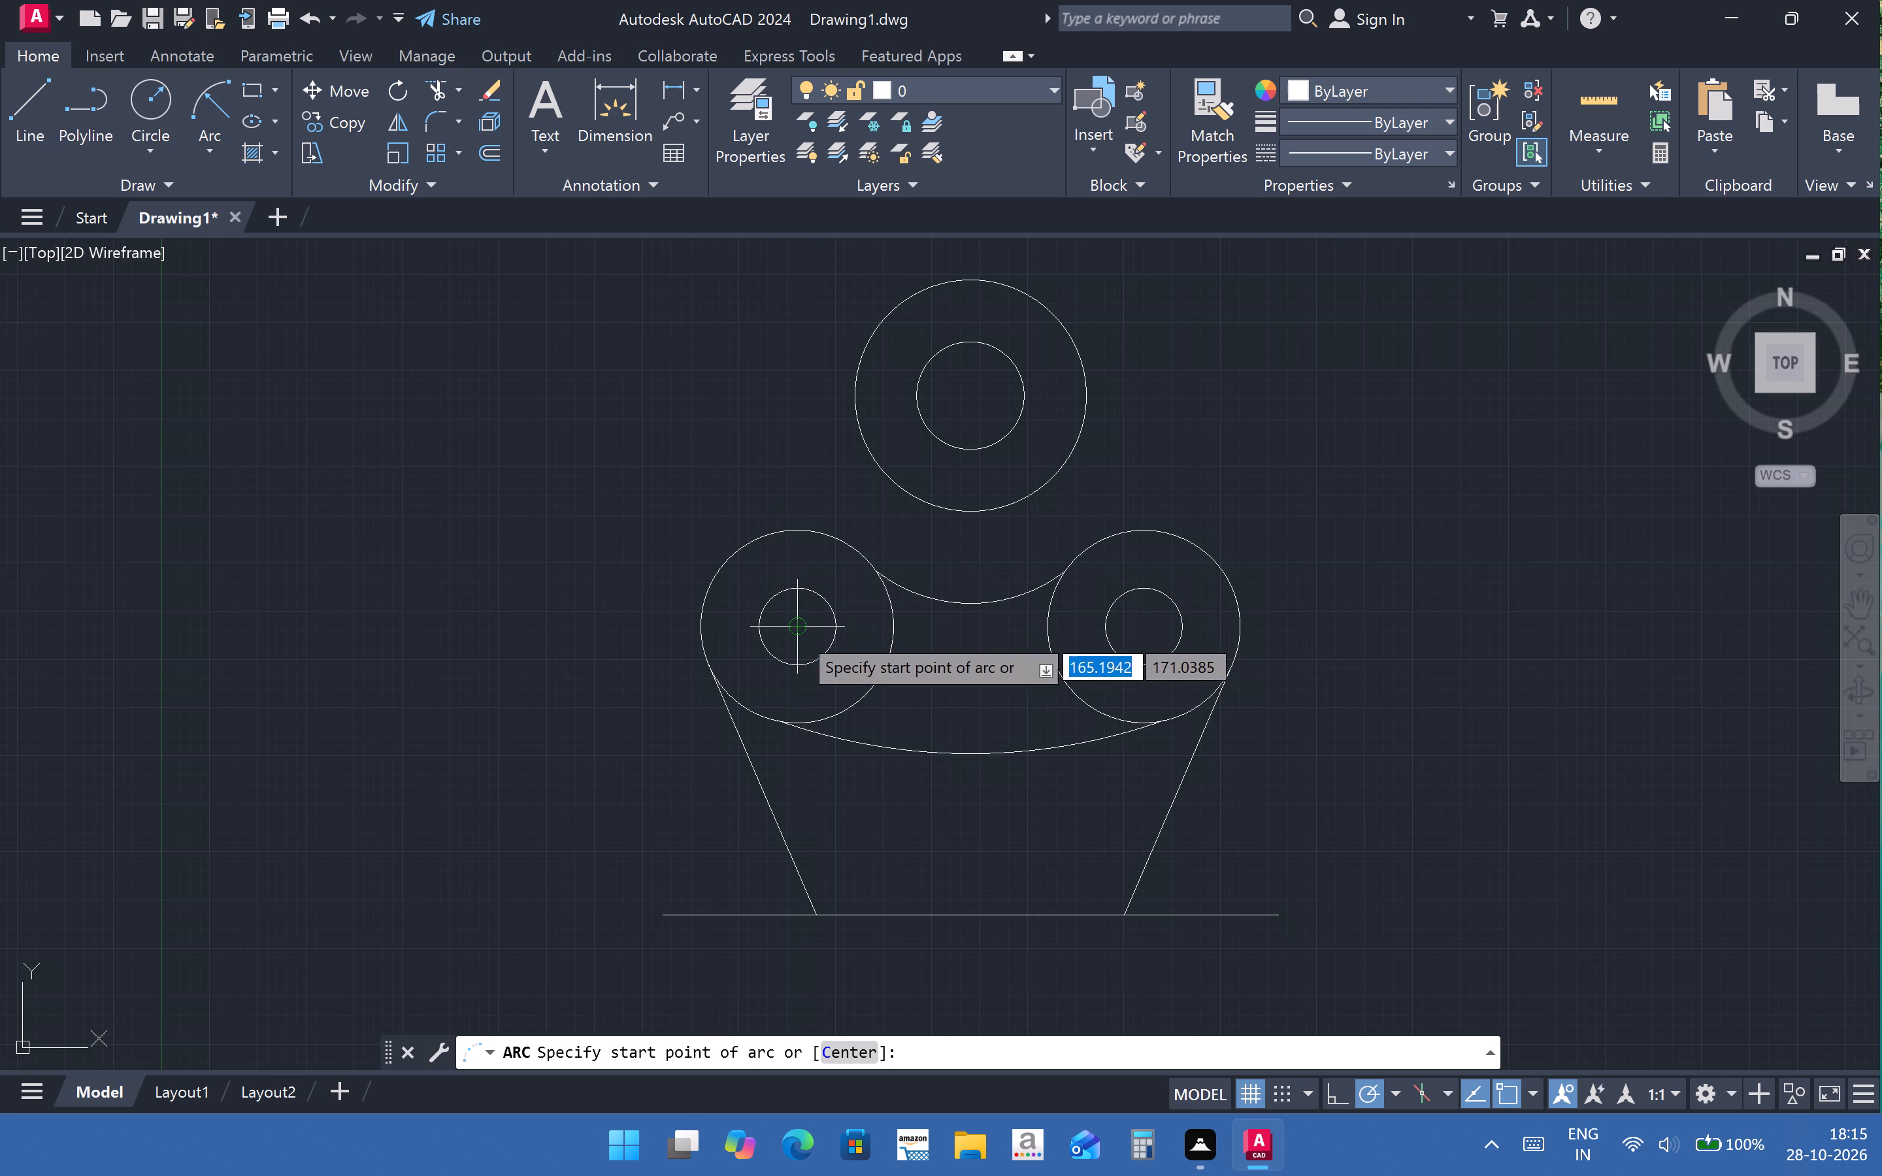
left_click(752, 556)
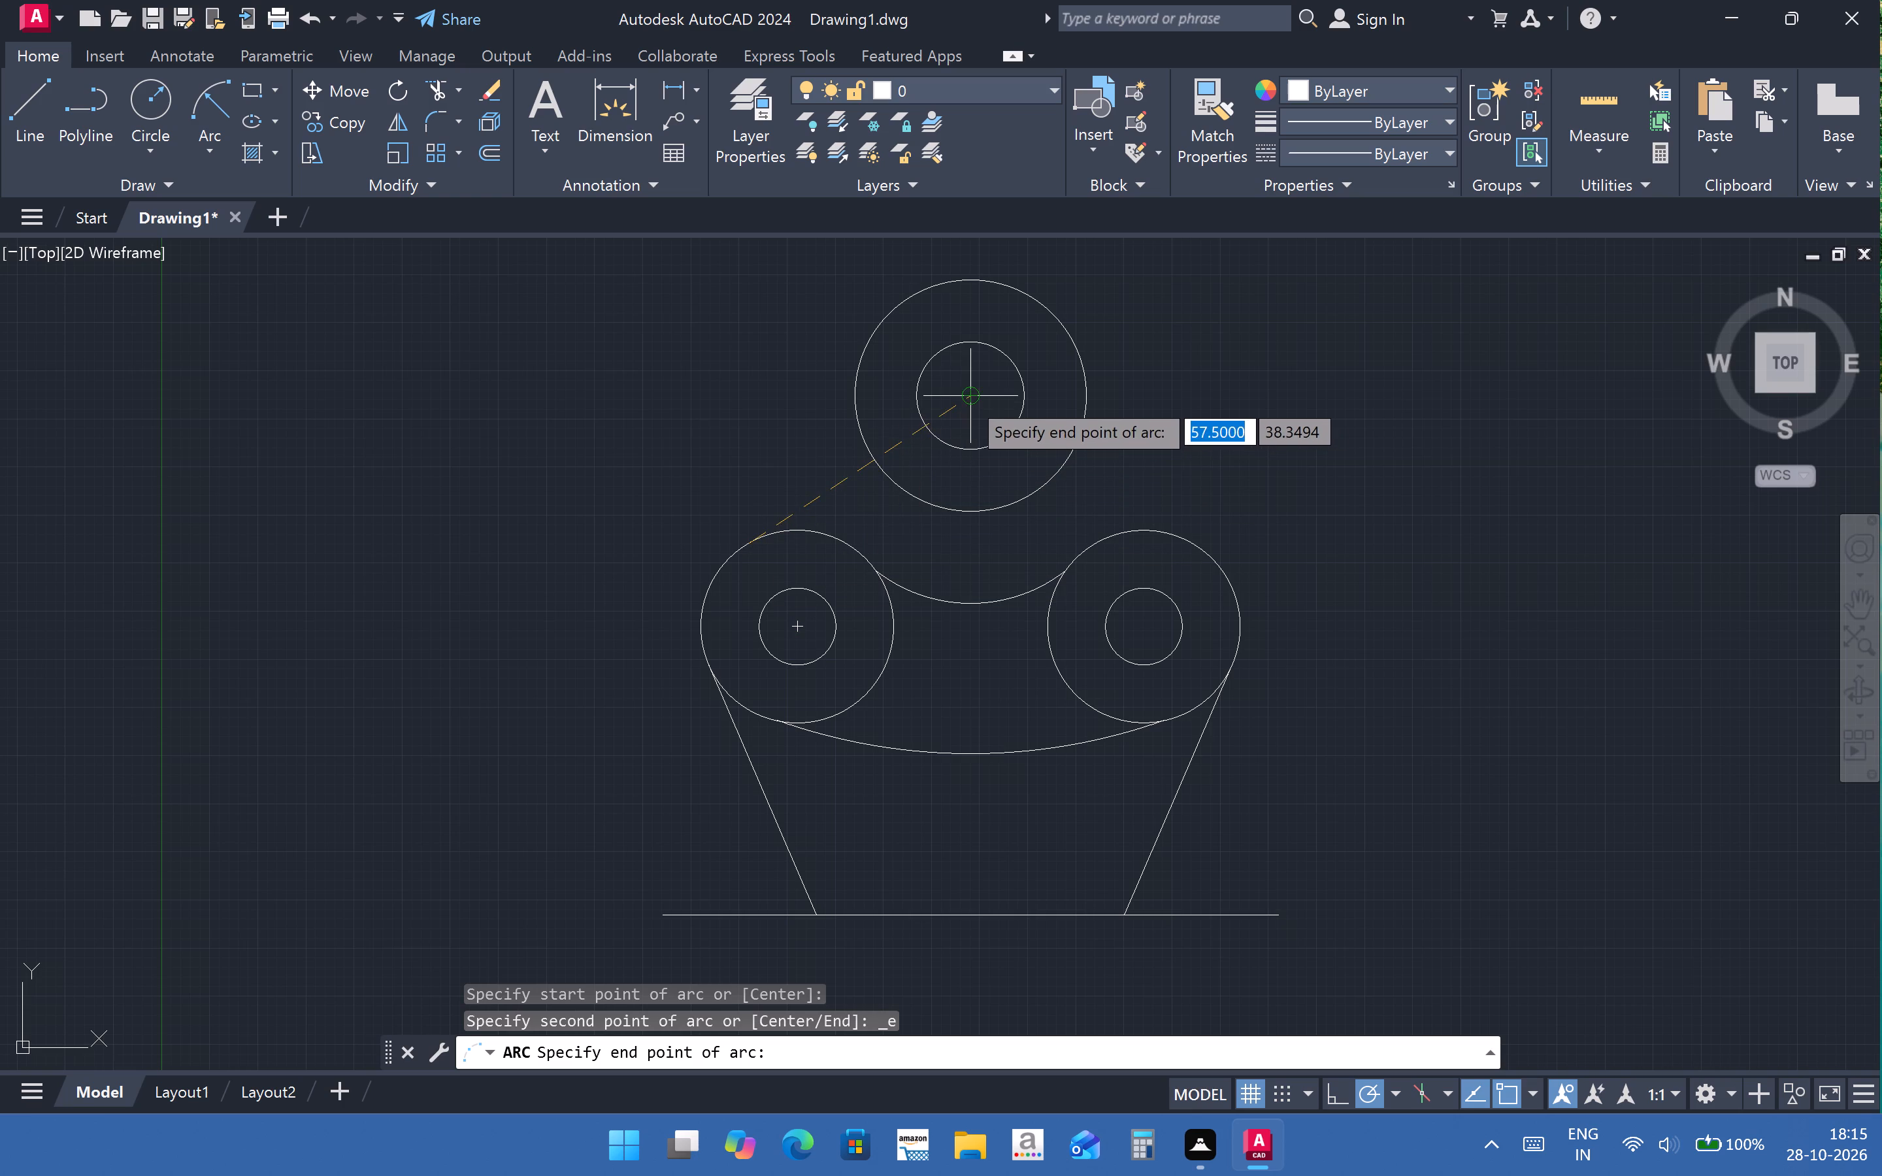
left_click(851, 393)
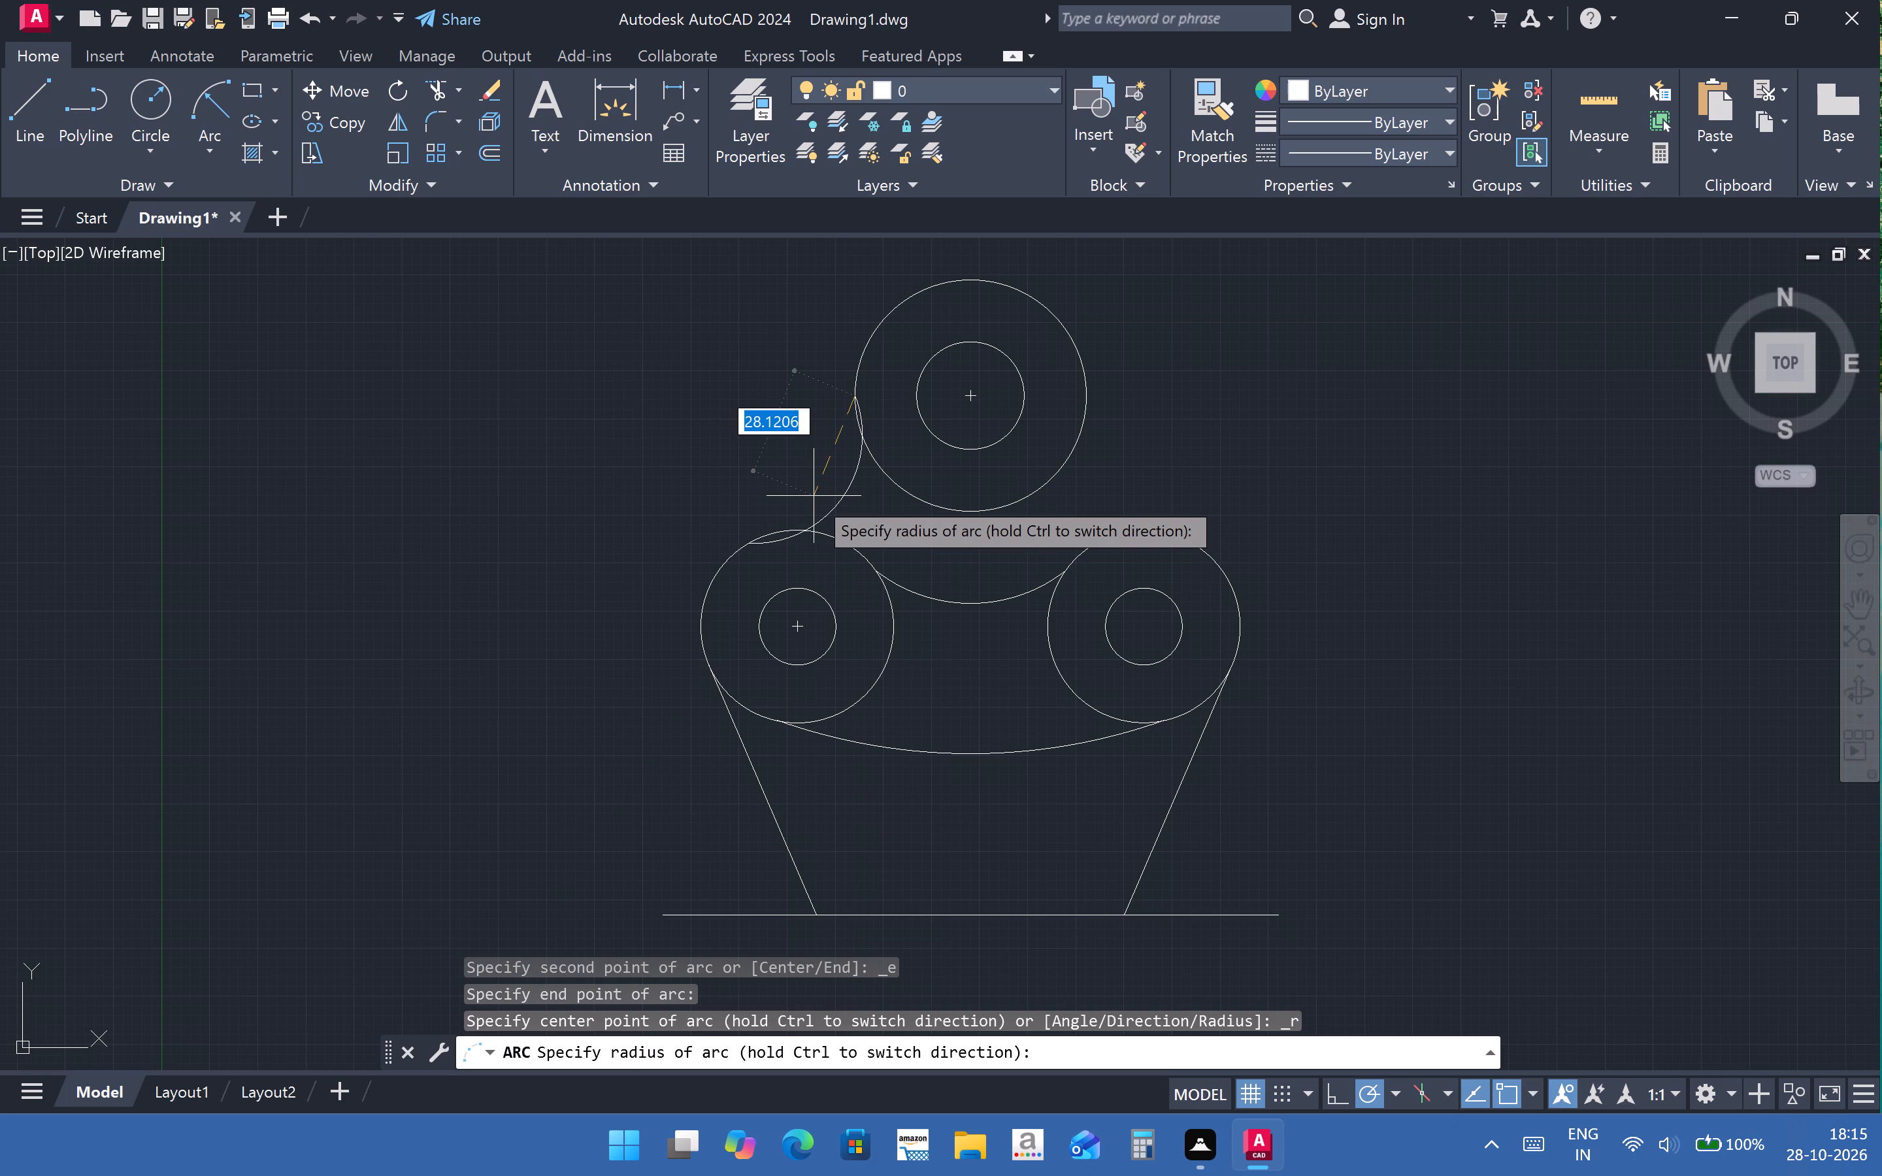
type("33")
key("Return")
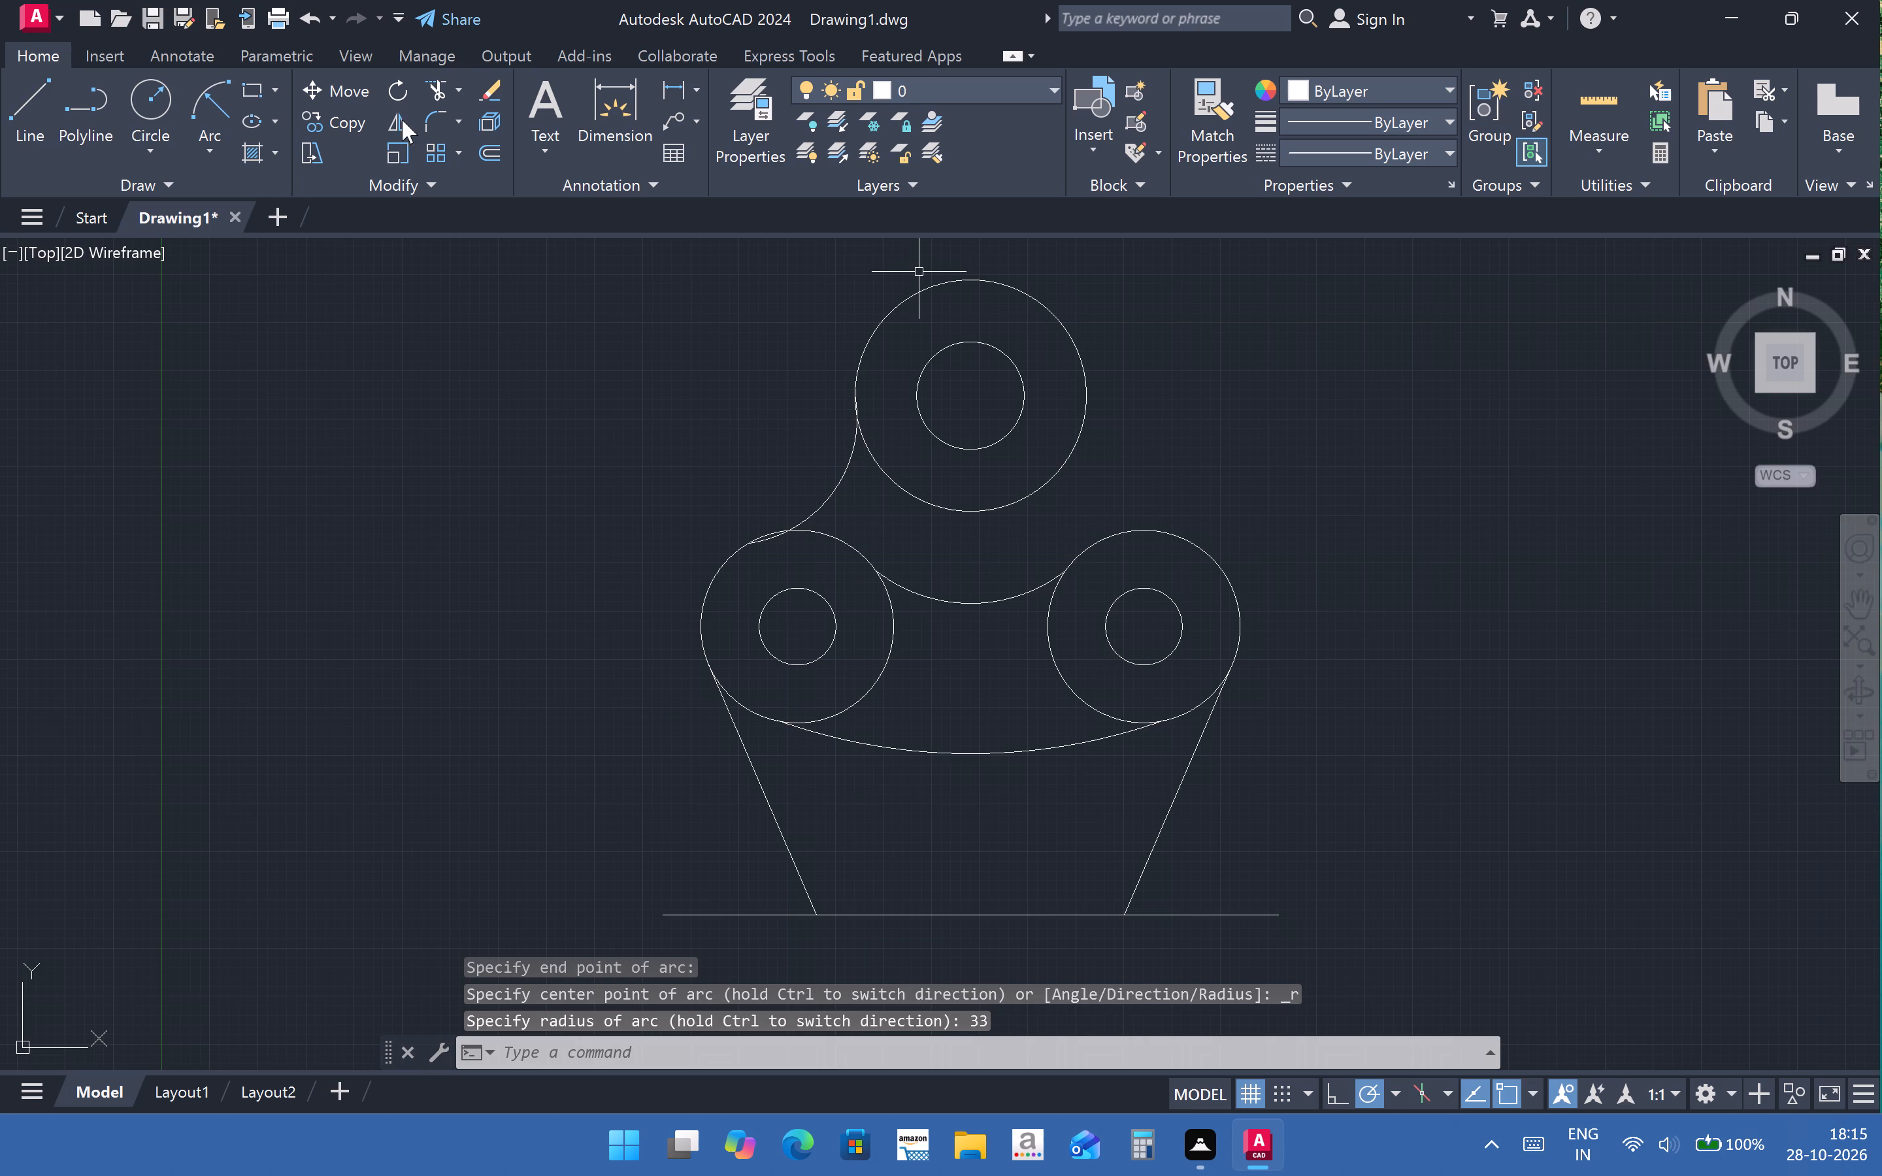
Trim both ends of the 33 mm radius arc that extend inside the left 50 mm circle and the 60 mm circle.
left_click(442, 93)
scroll(829, 485, "up", 1)
scroll(776, 595, "up", 2)
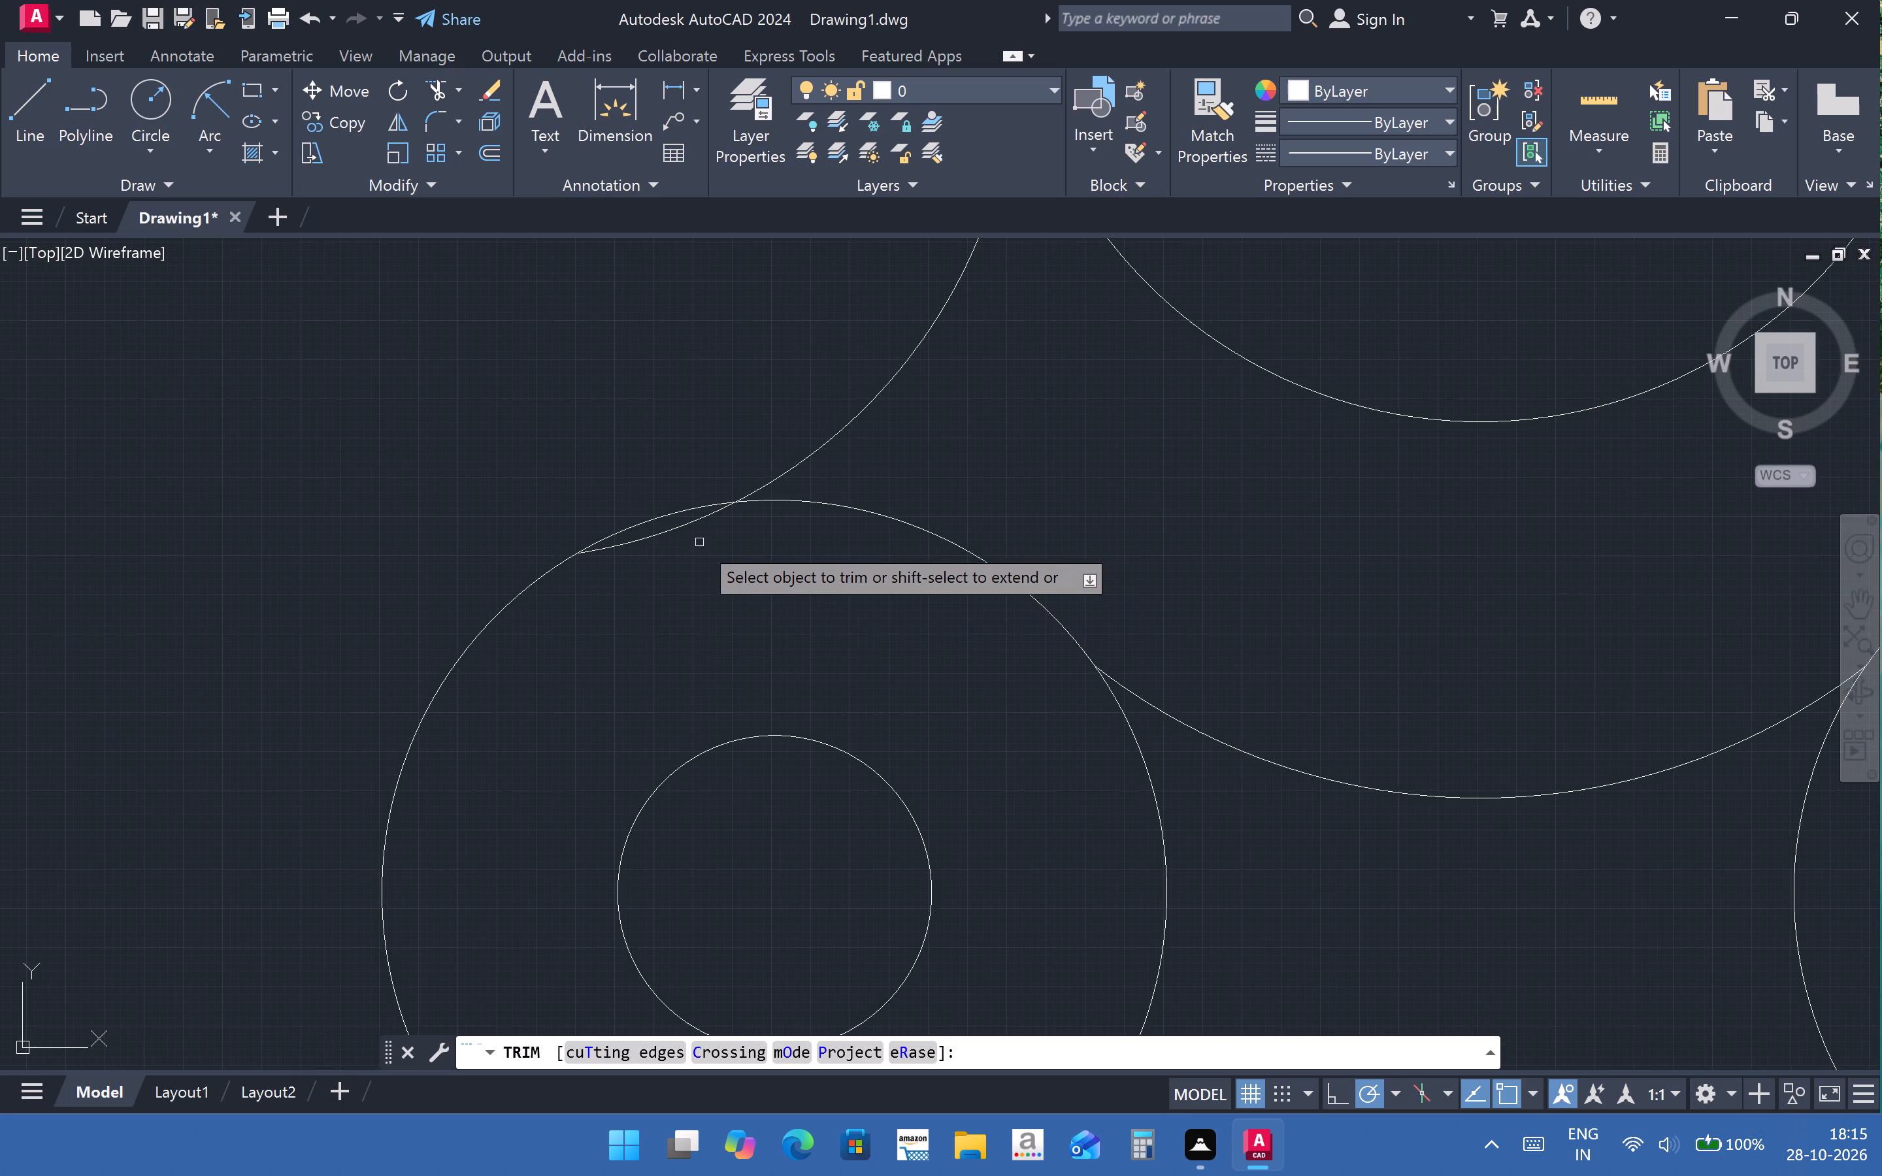
left_click(678, 531)
scroll(923, 602, "down", 2)
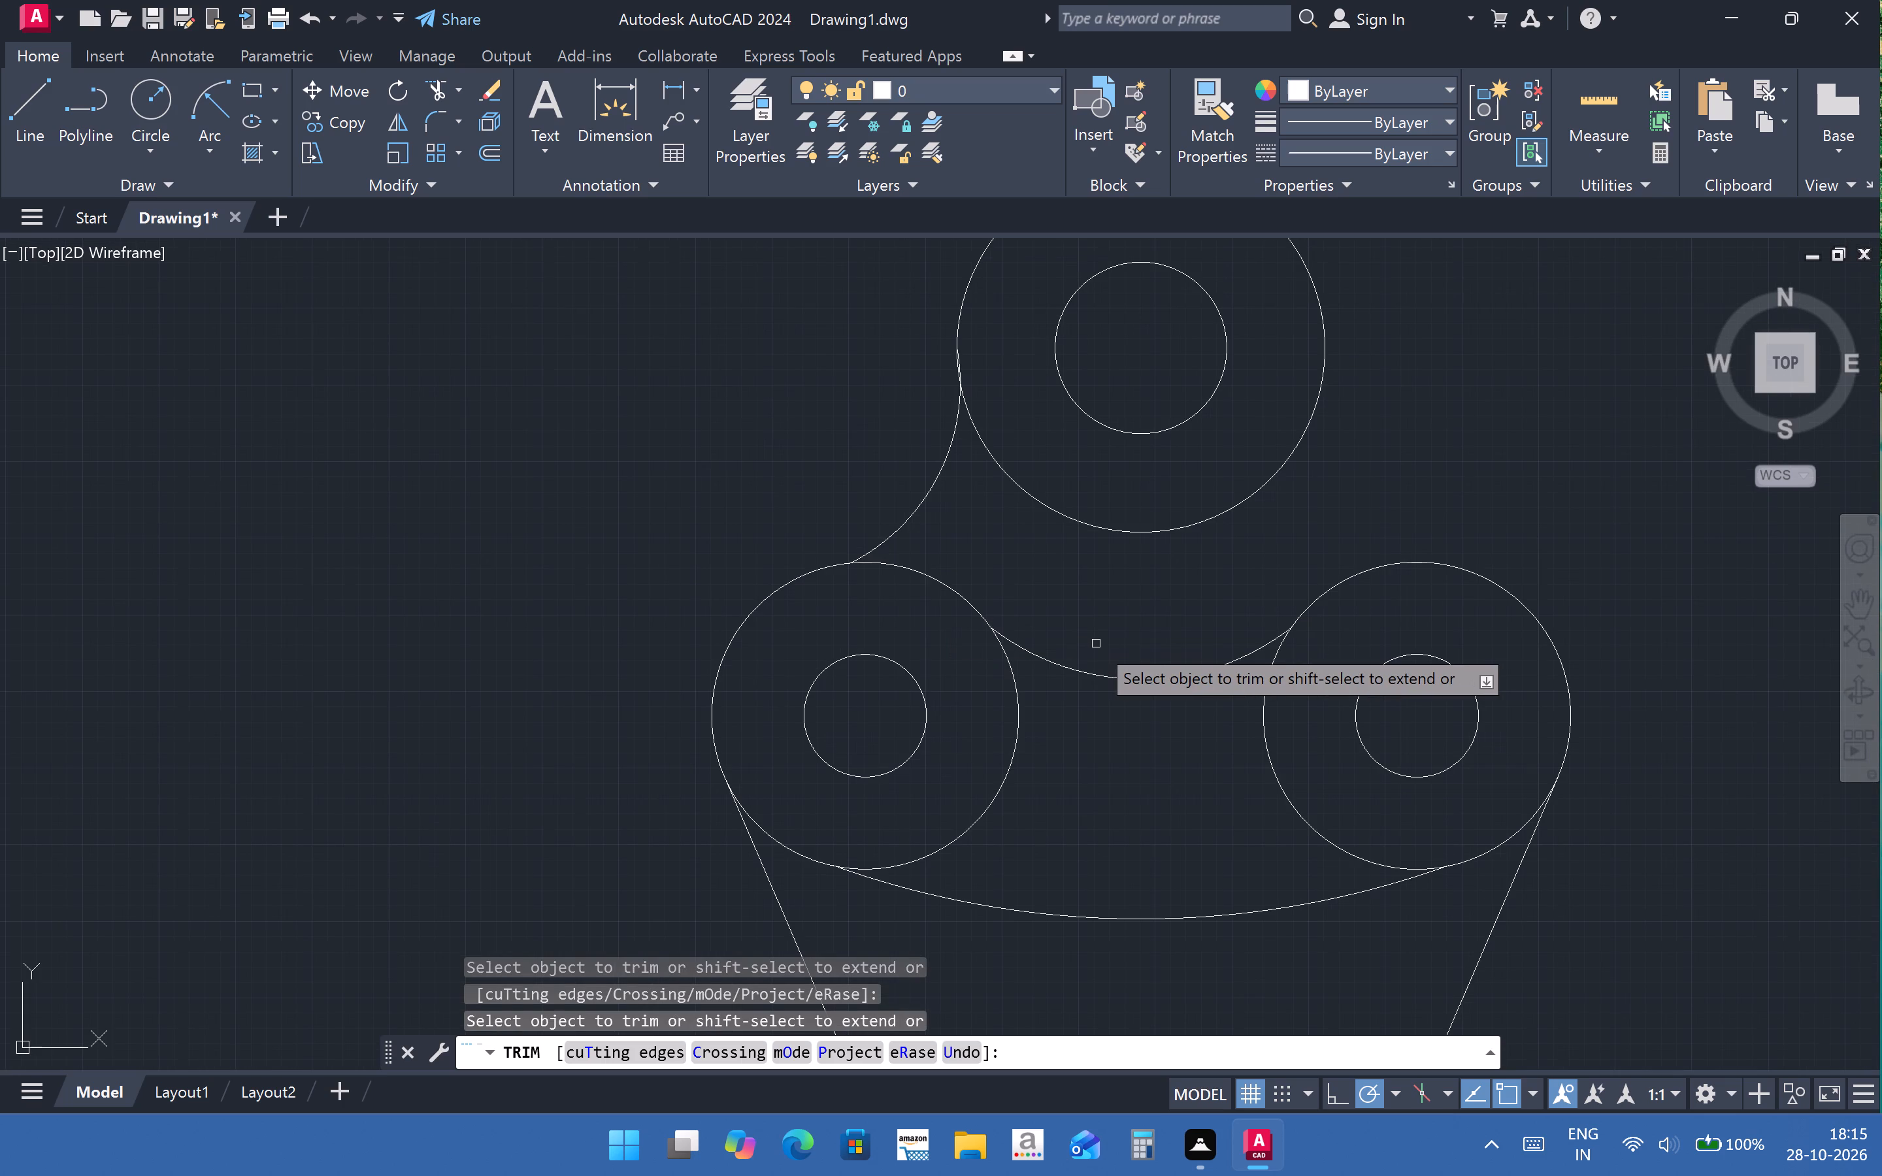
middle_click_drag(1096, 644, 1095, 645)
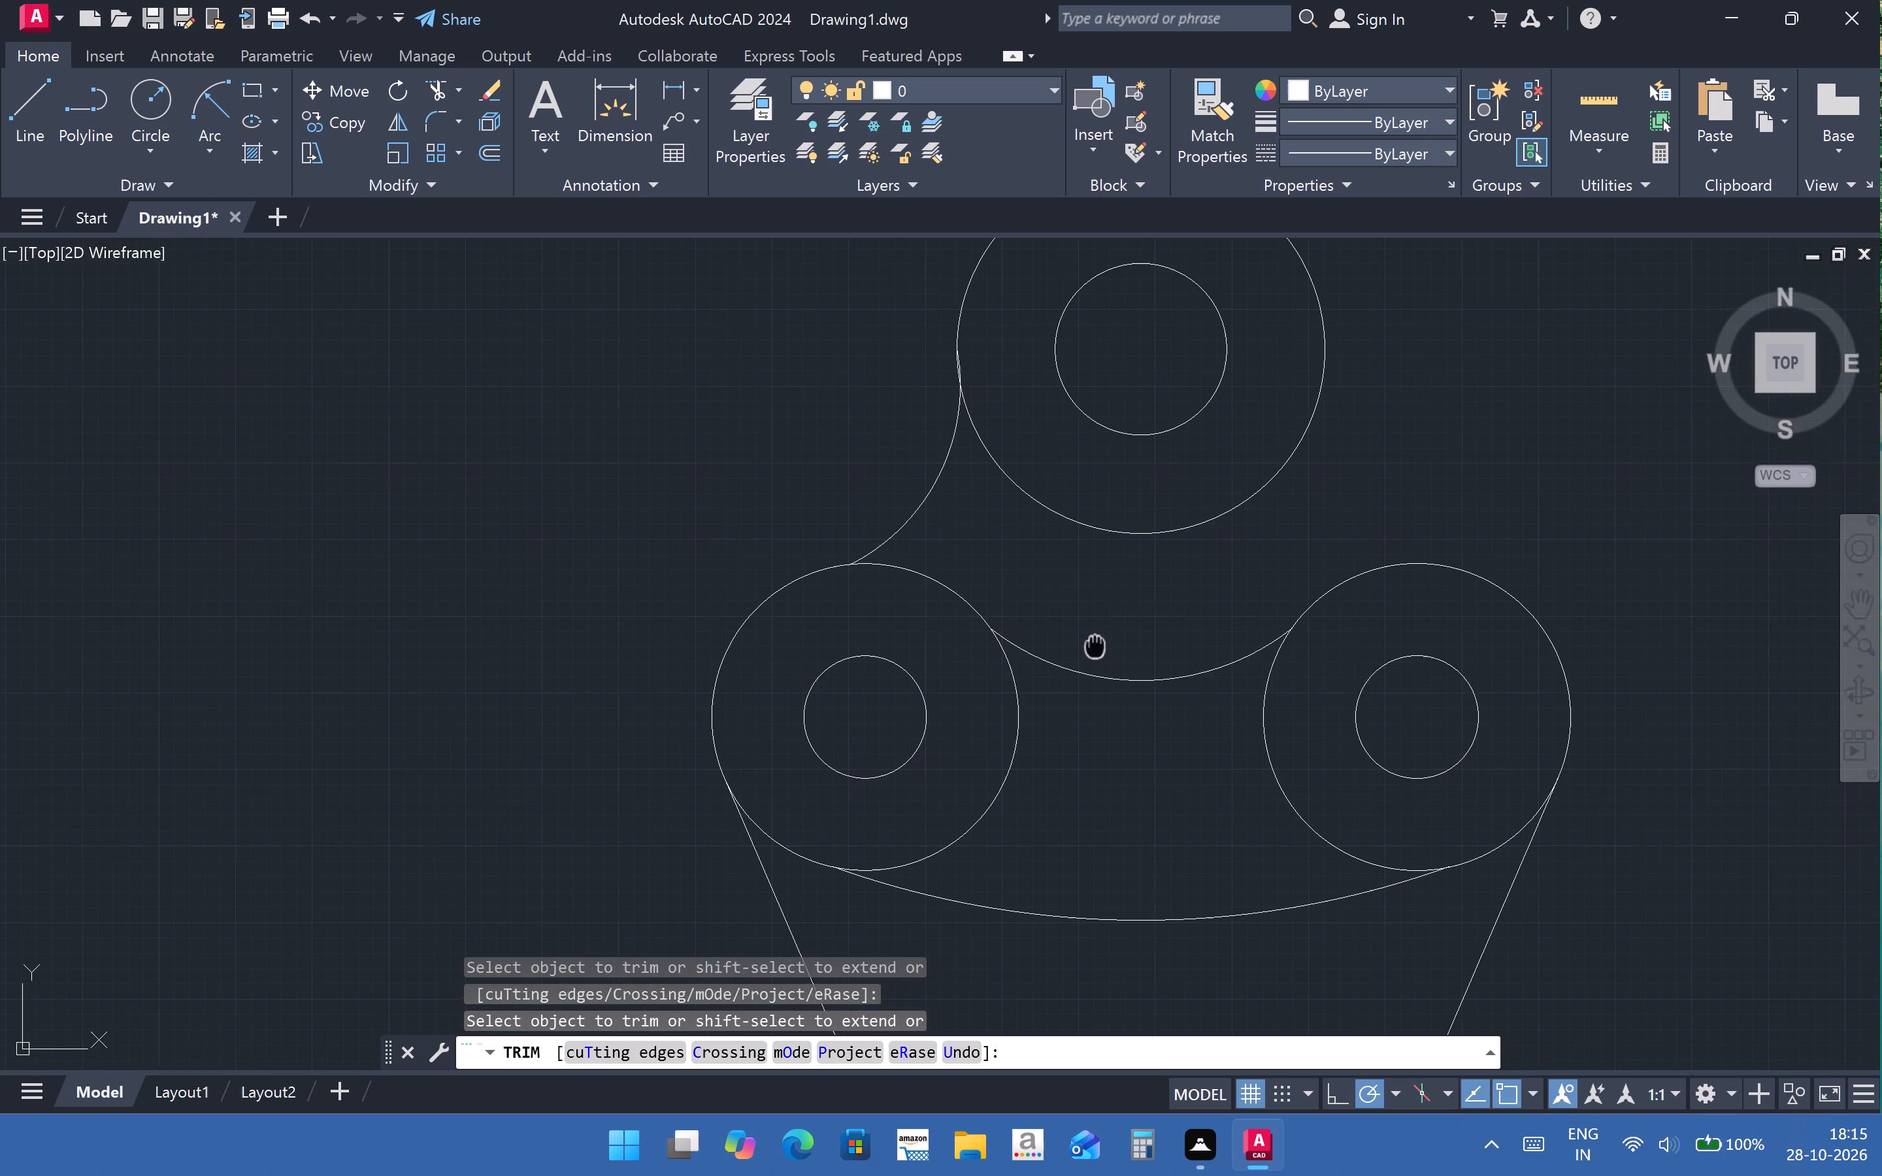
middle_click_drag(1095, 645, 1025, 689)
scroll(953, 415, "up", 2)
scroll(889, 418, "up", 1)
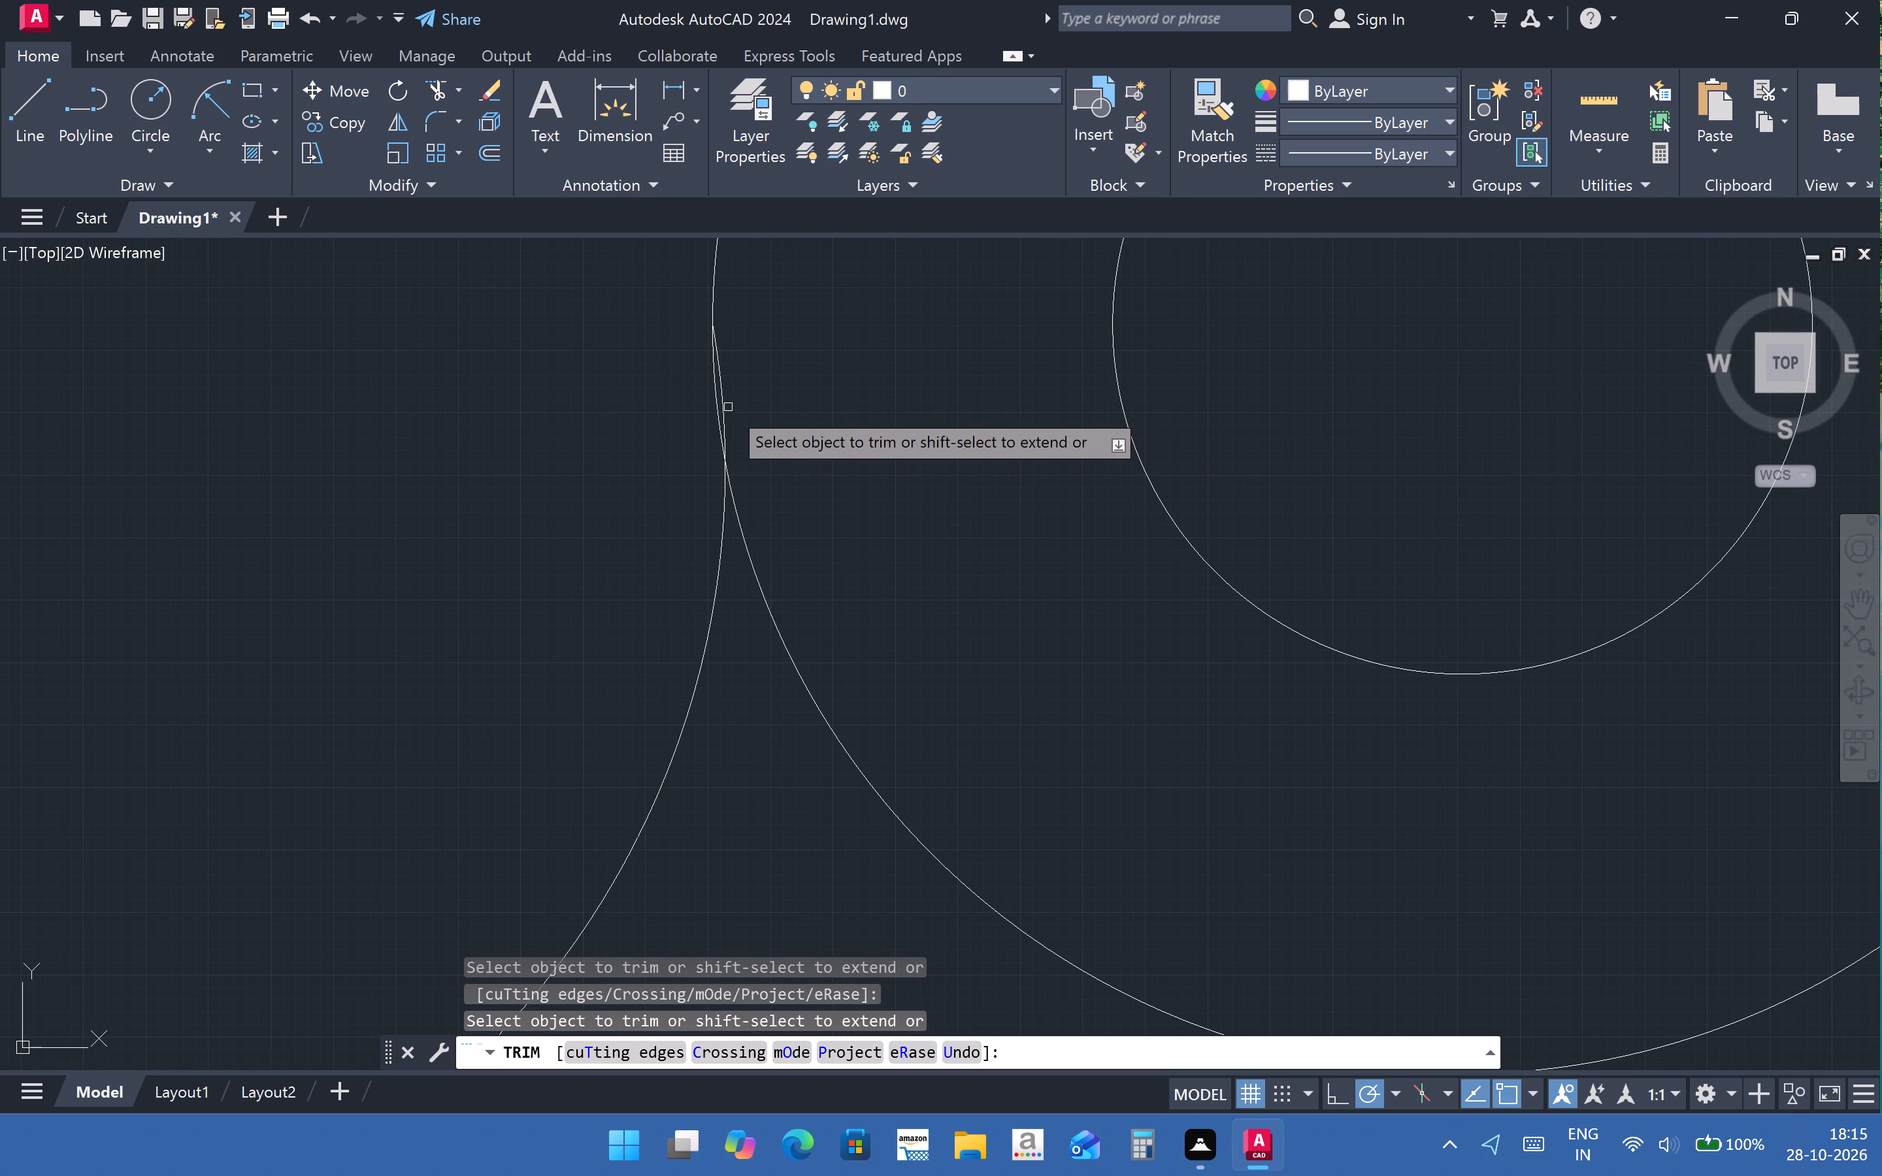
left_click(723, 403)
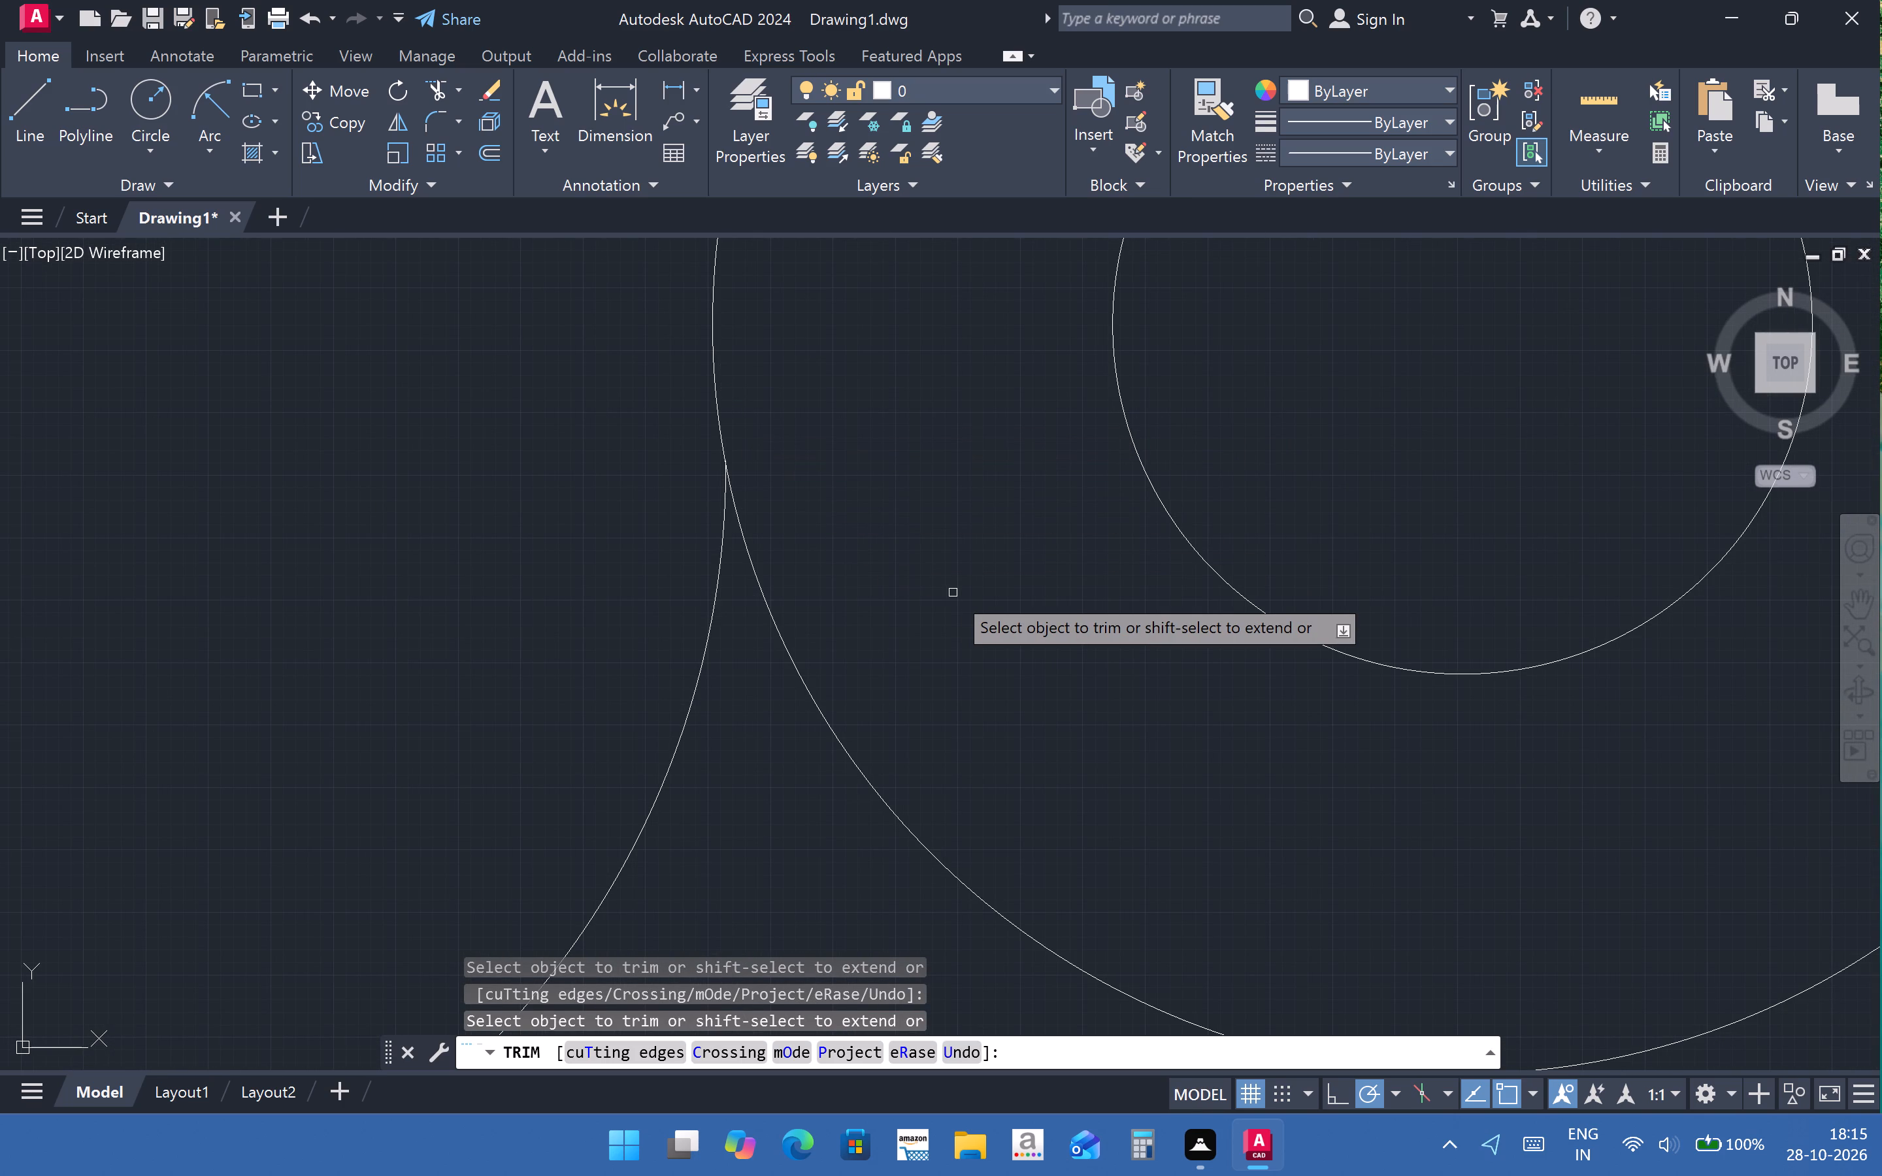
Draw a vertical centre line from the centre of the top circles down to the midpoint of the base line.
scroll(953, 593, "down", 3)
middle_click_drag(1146, 806, 1027, 703)
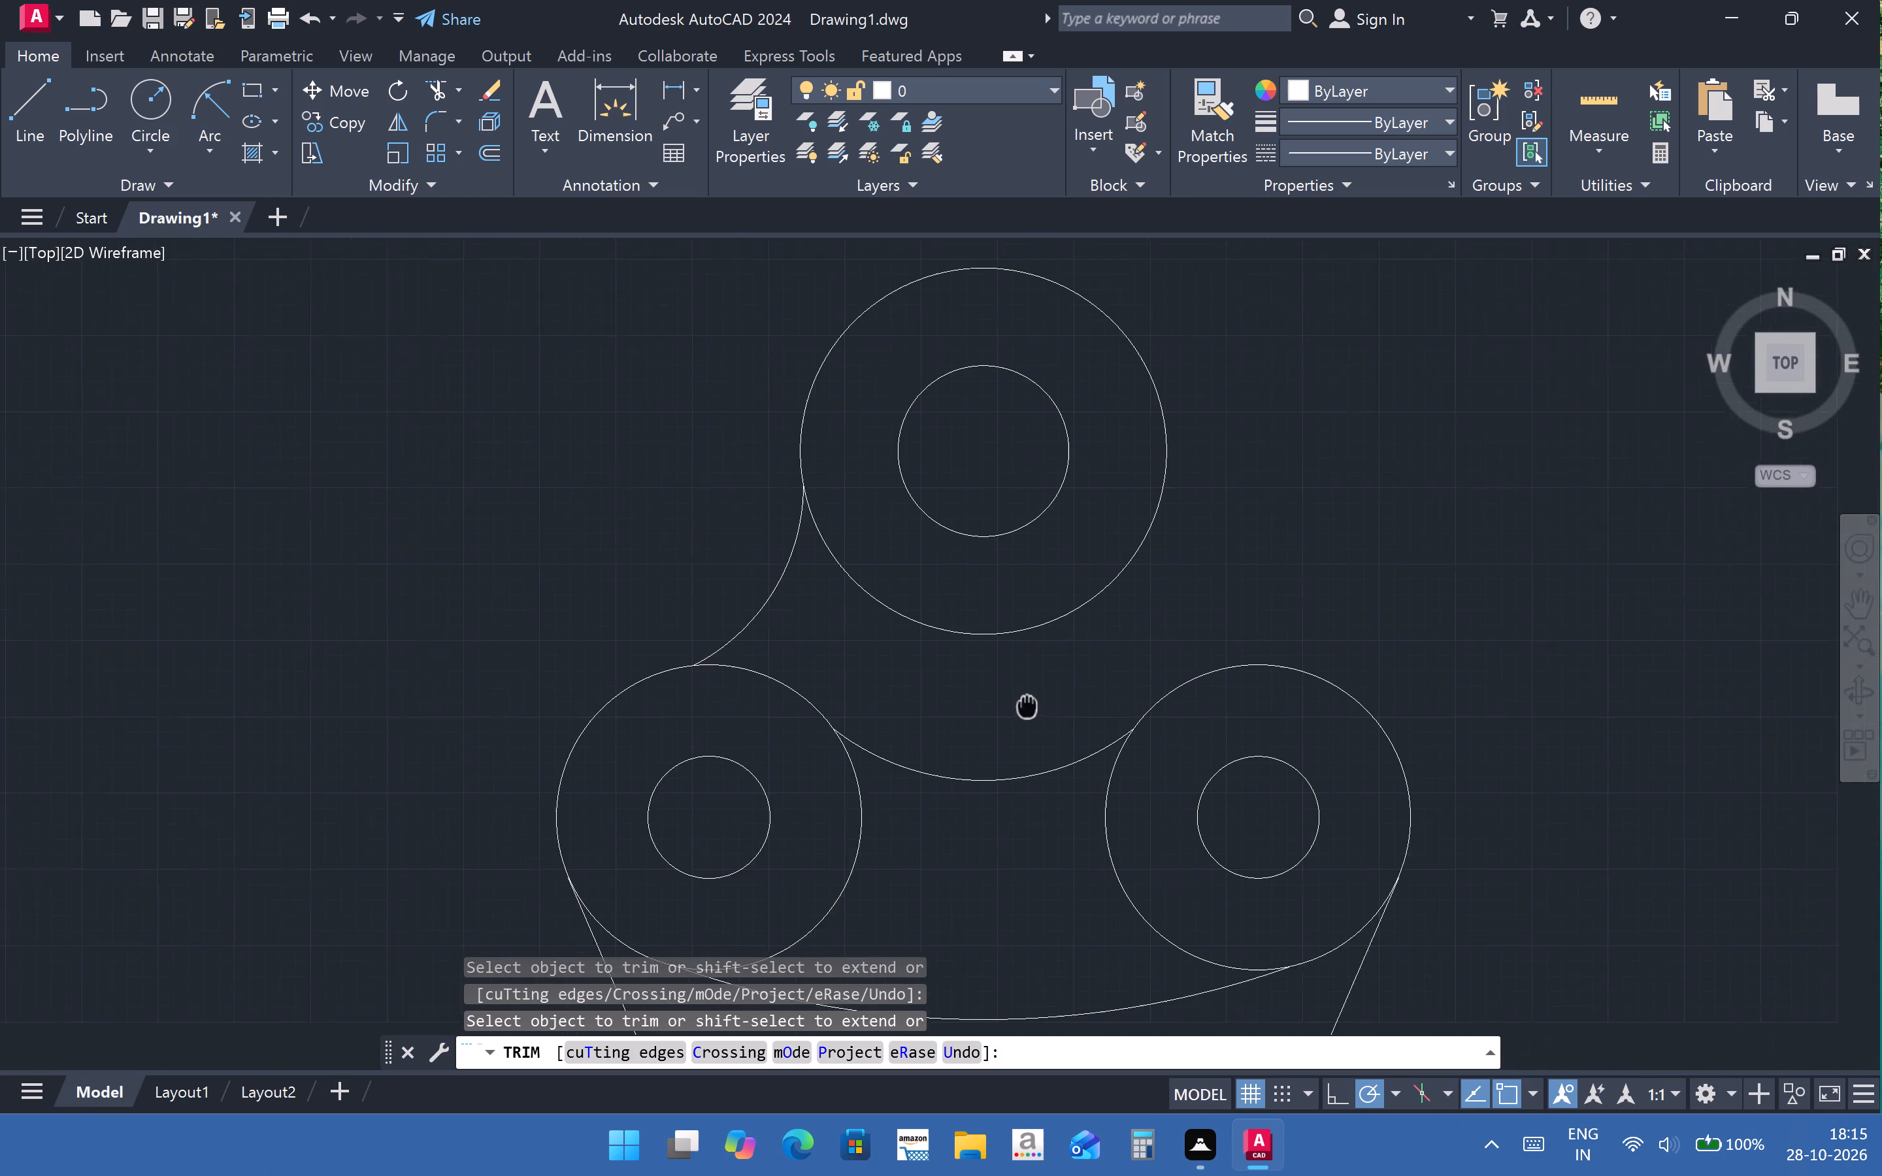
middle_click_drag(1027, 703, 1002, 672)
scroll(1185, 745, "down", 2)
middle_click_drag(1401, 838, 1221, 806)
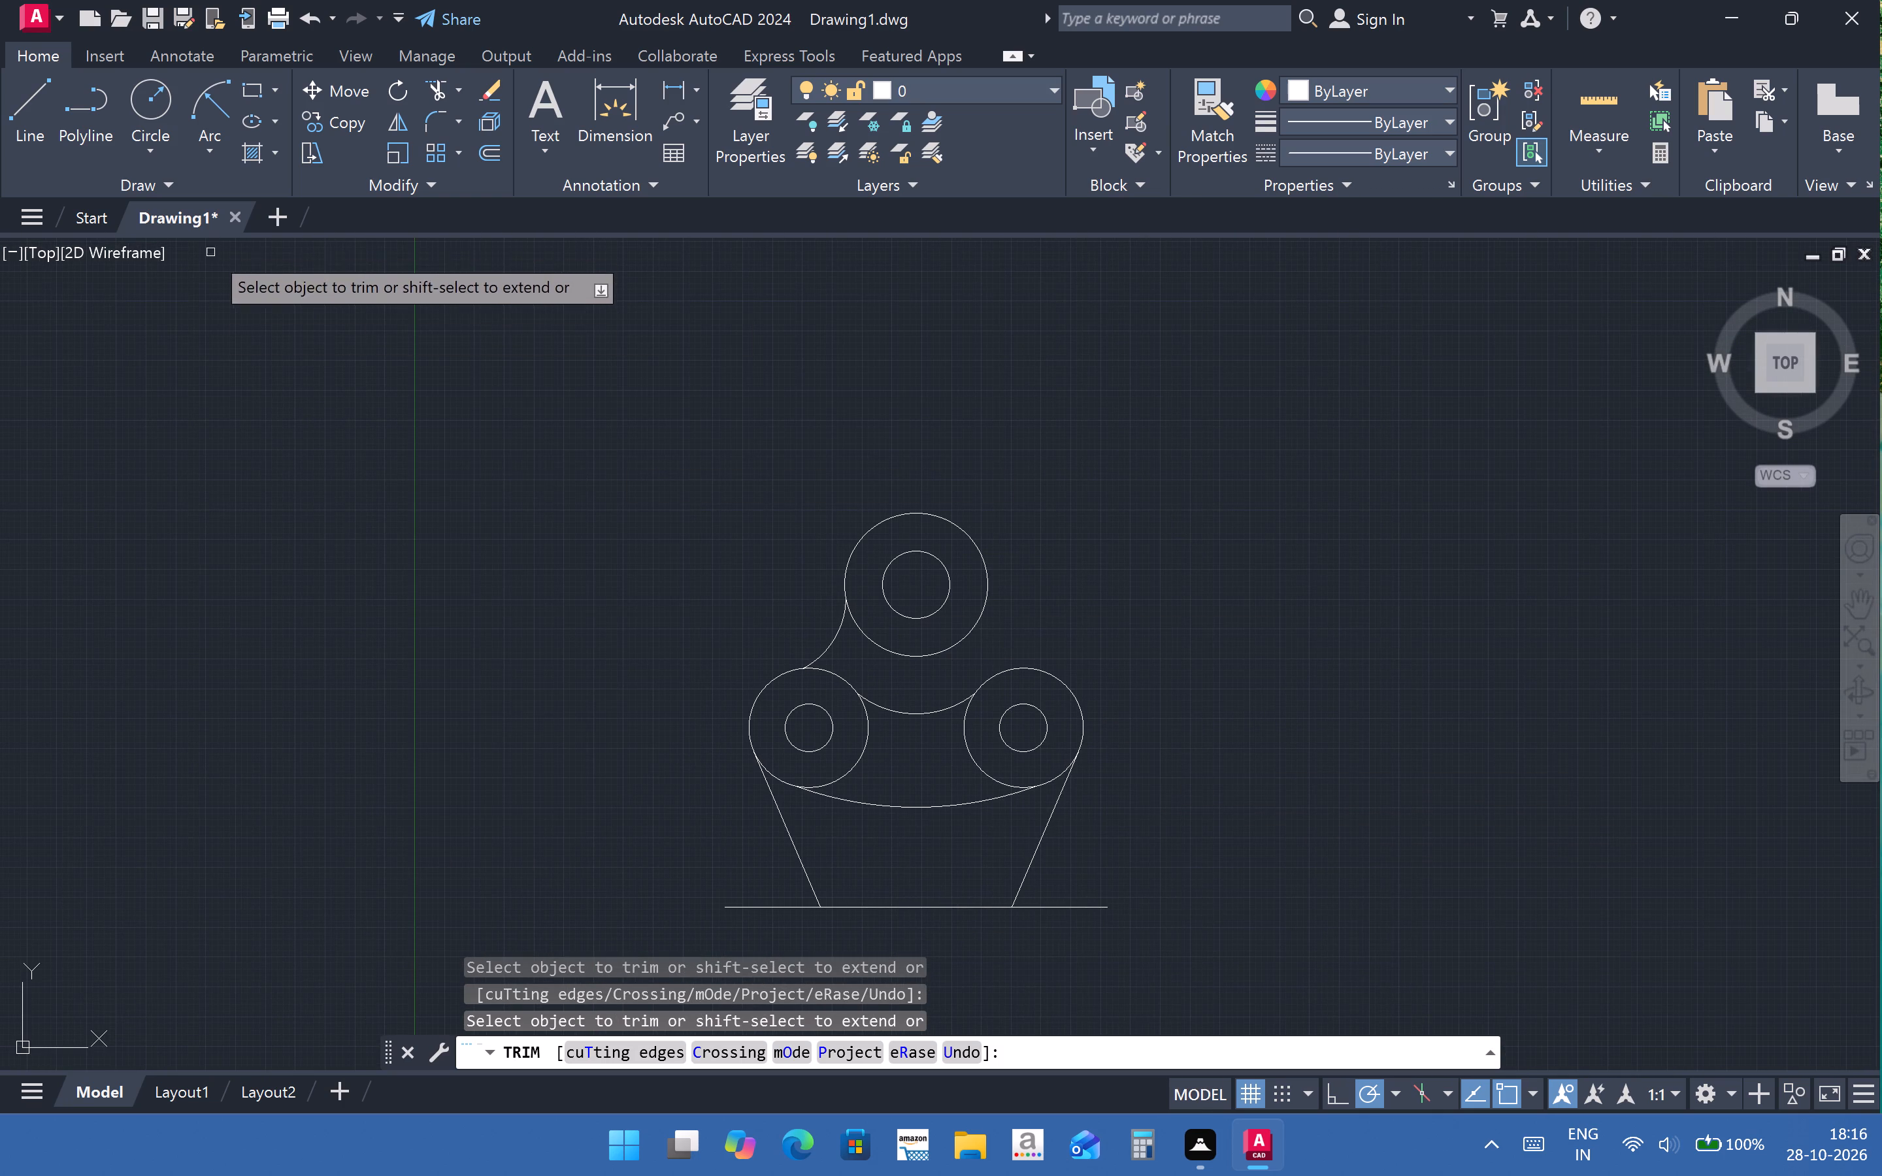
scroll(872, 642, "up", 2)
scroll(986, 721, "down", 1)
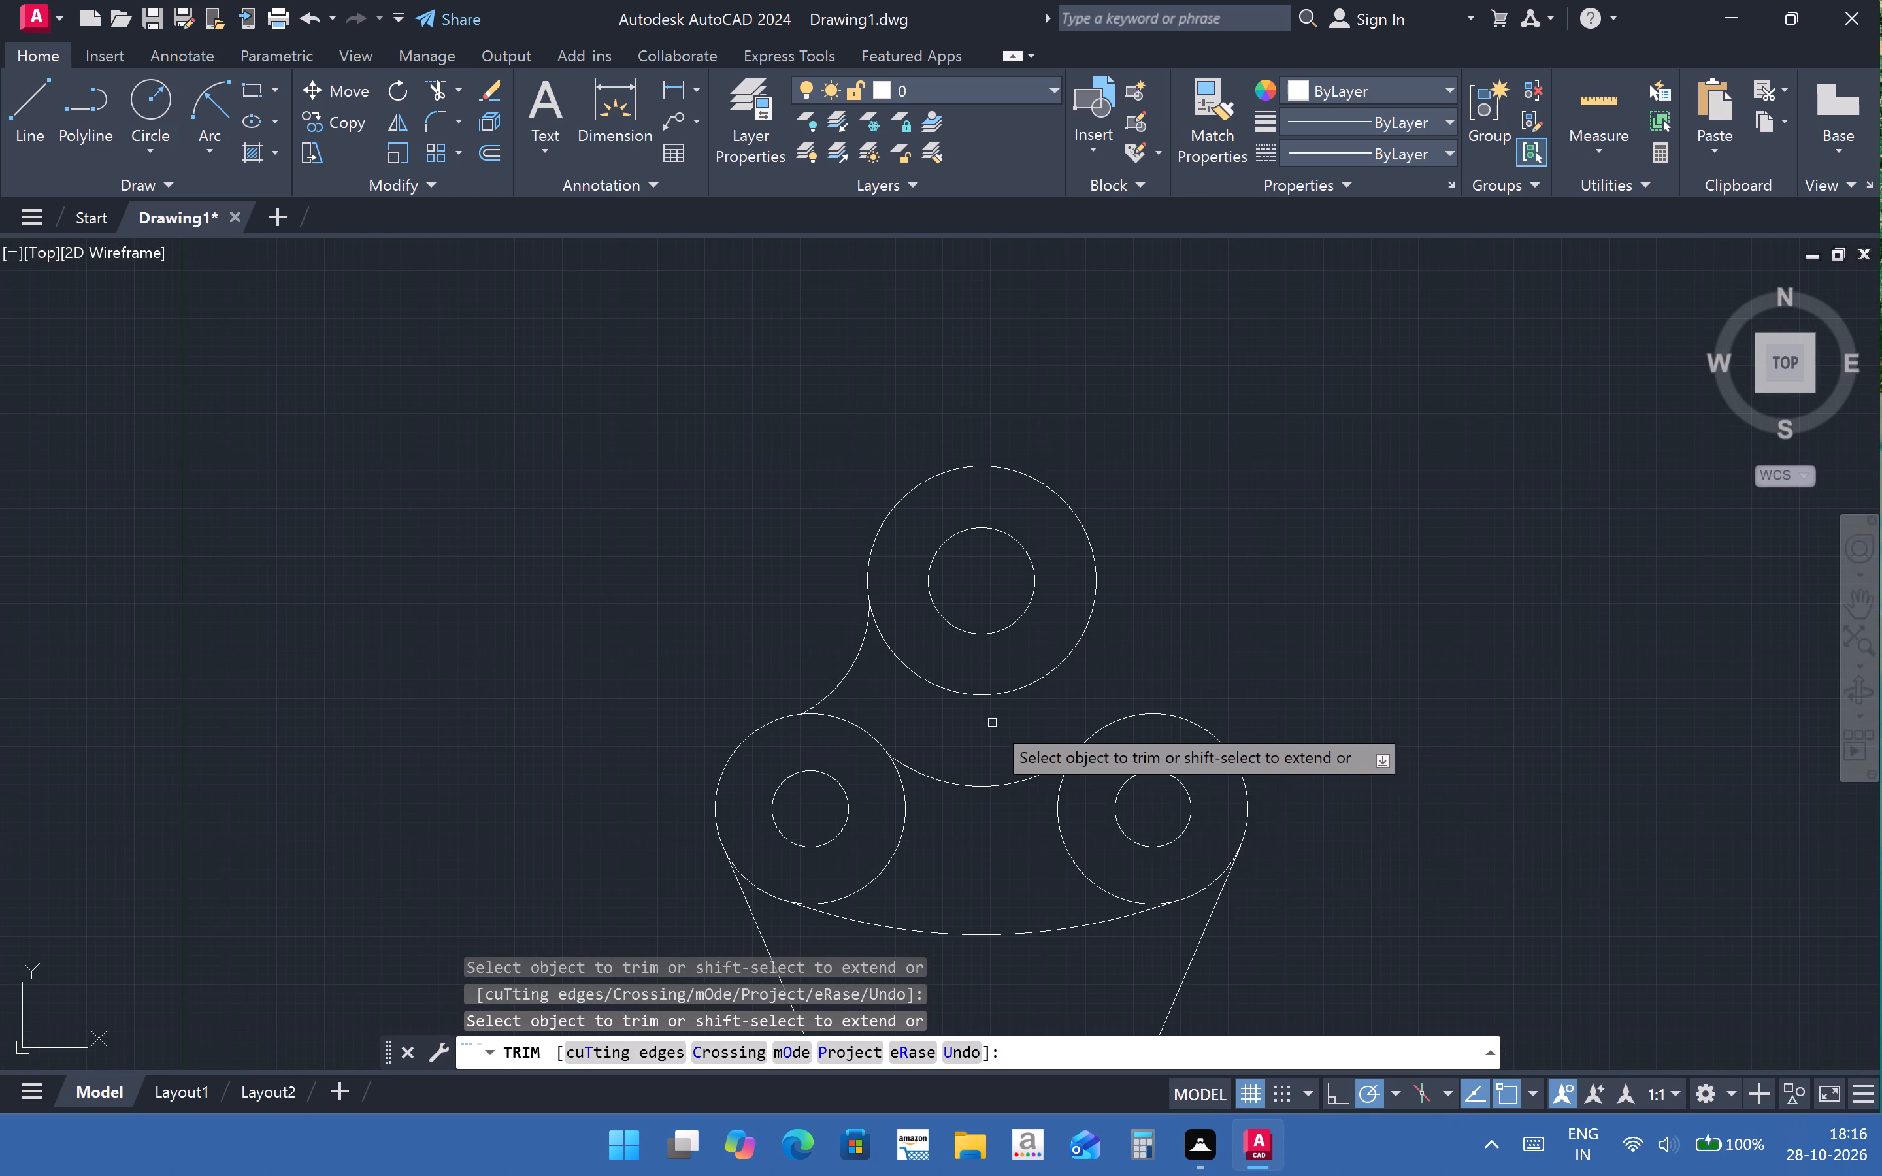
scroll(950, 620, "up", 1)
left_click(33, 97)
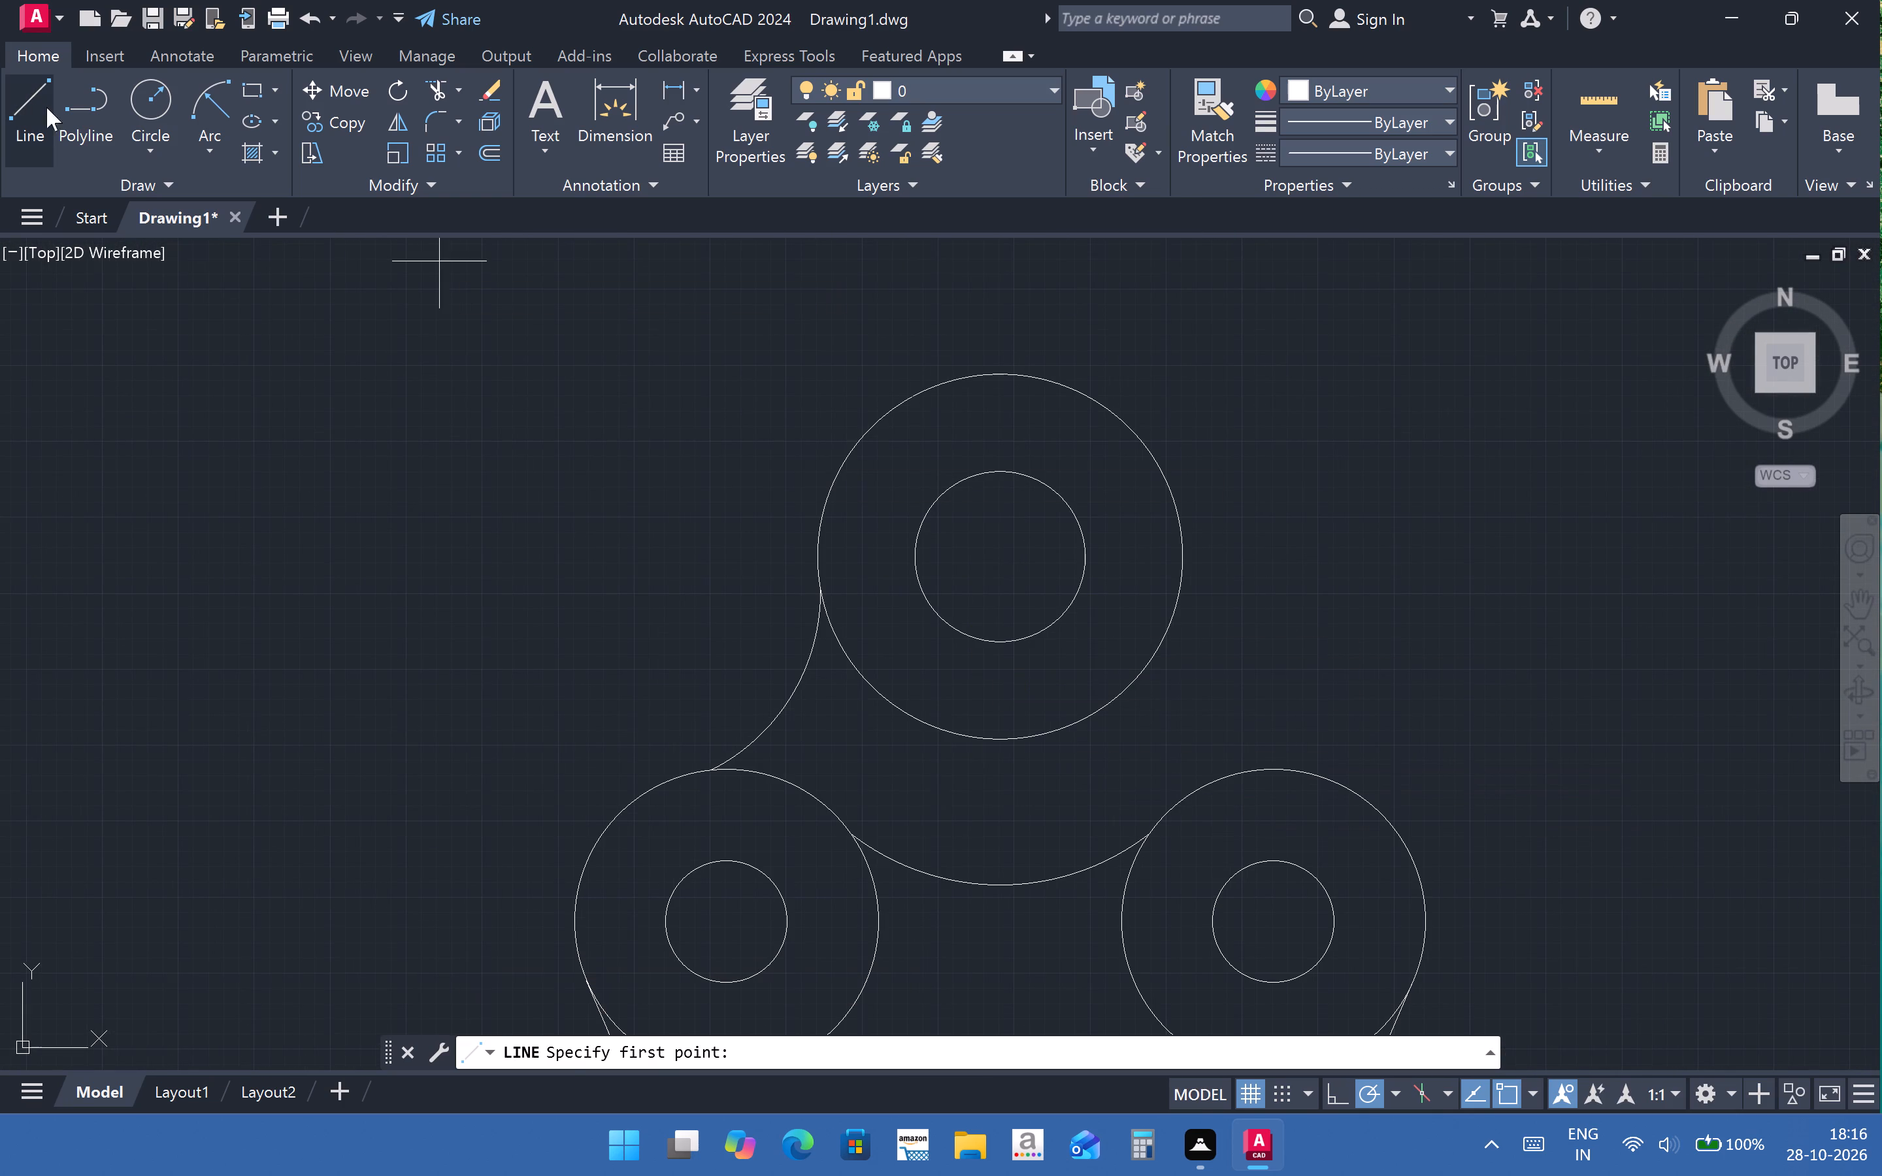
left_click(1004, 553)
scroll(1087, 653, "up", 5)
scroll(1087, 653, "down", 6)
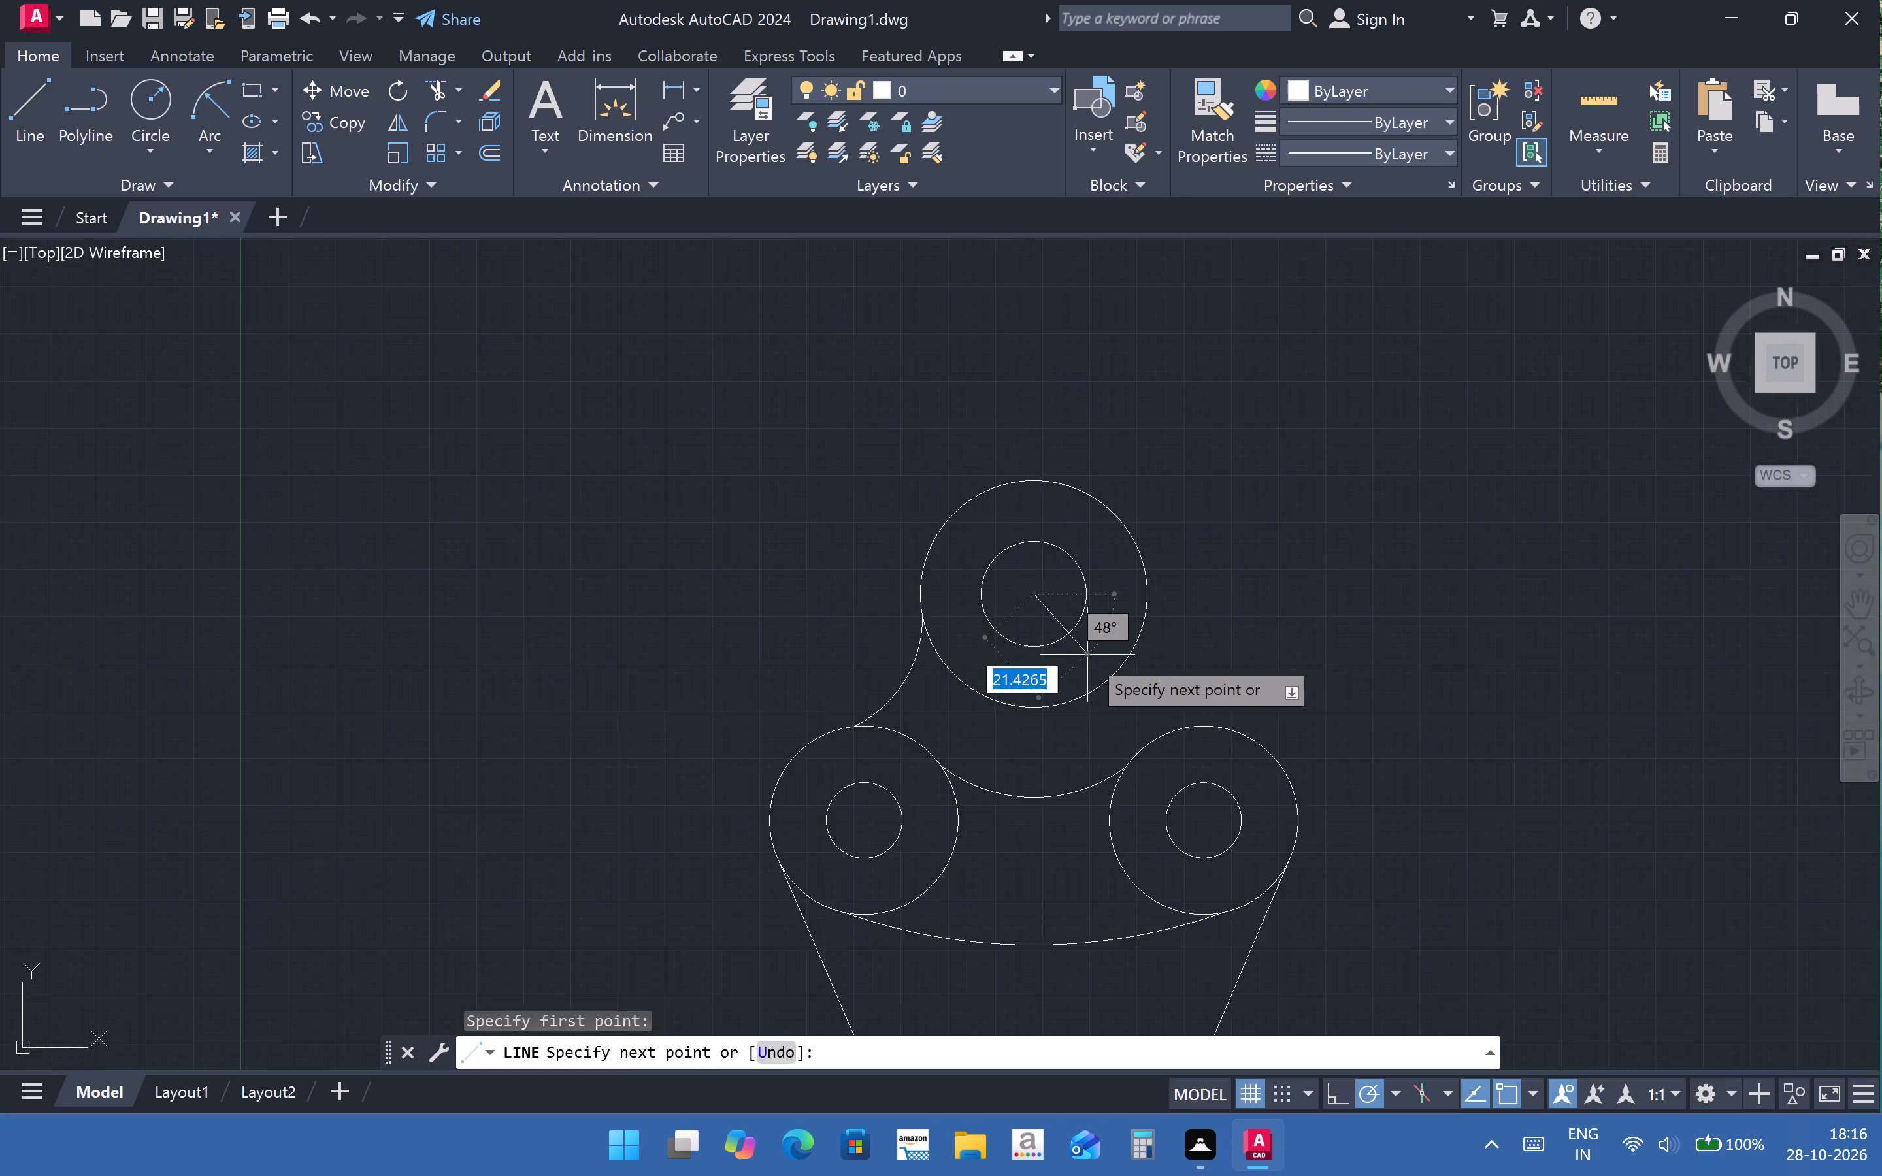
scroll(1087, 655, "down", 2)
left_click(1066, 823)
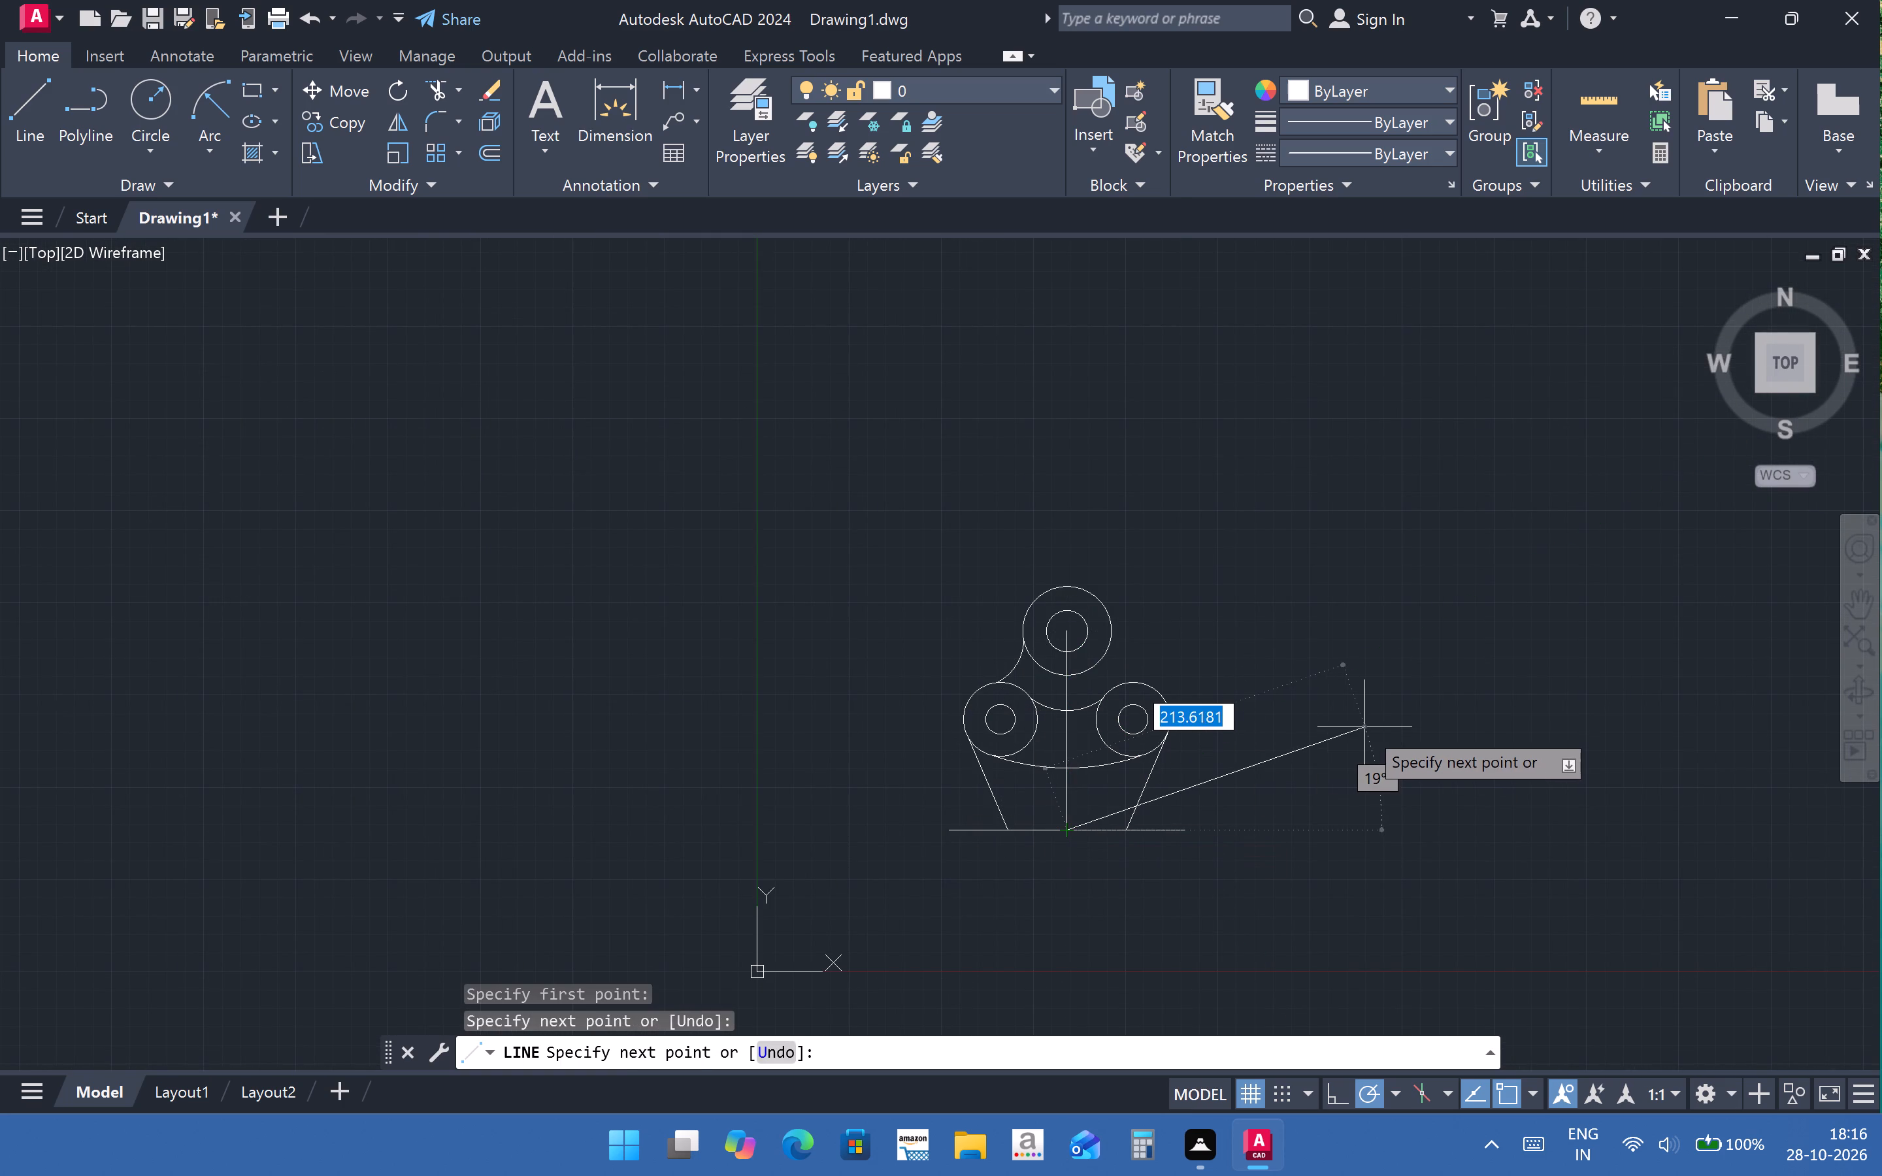
key("Escape")
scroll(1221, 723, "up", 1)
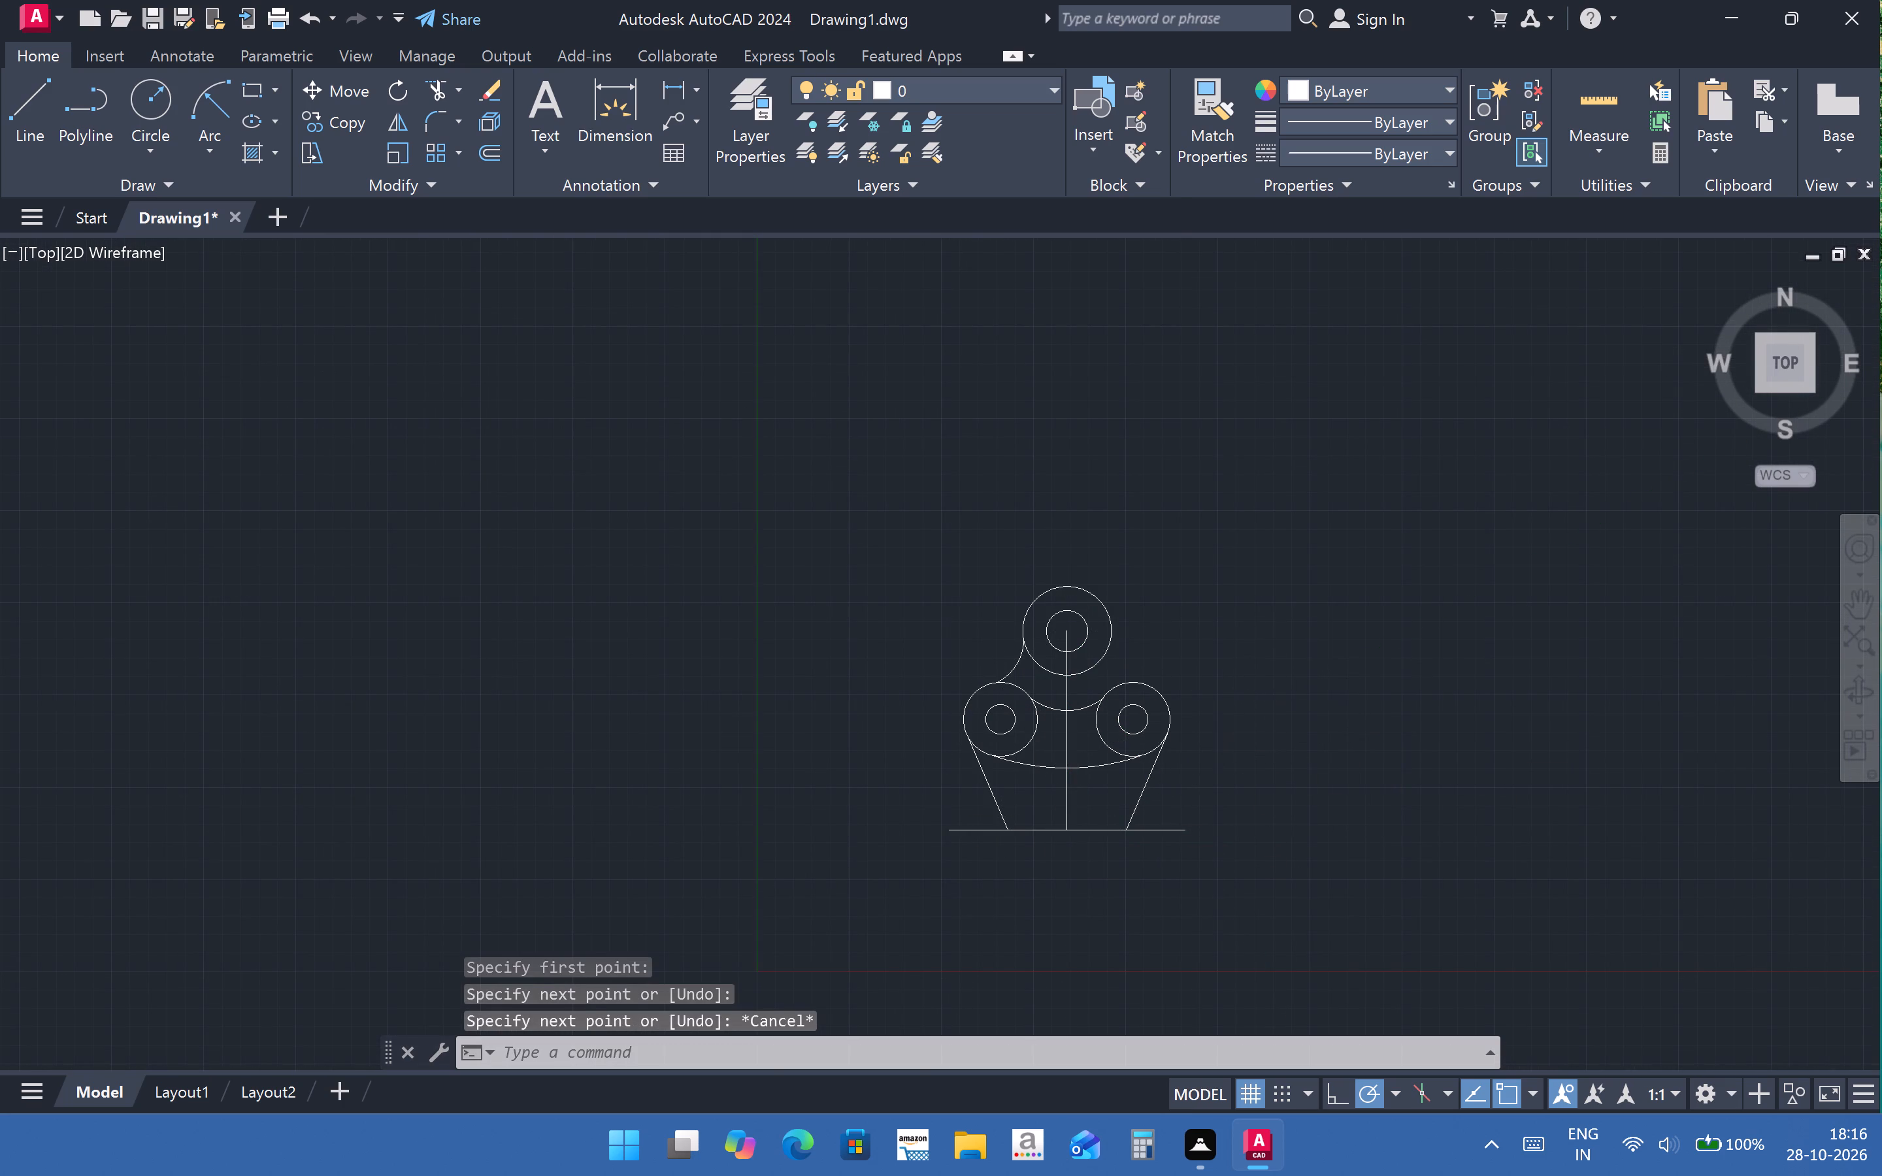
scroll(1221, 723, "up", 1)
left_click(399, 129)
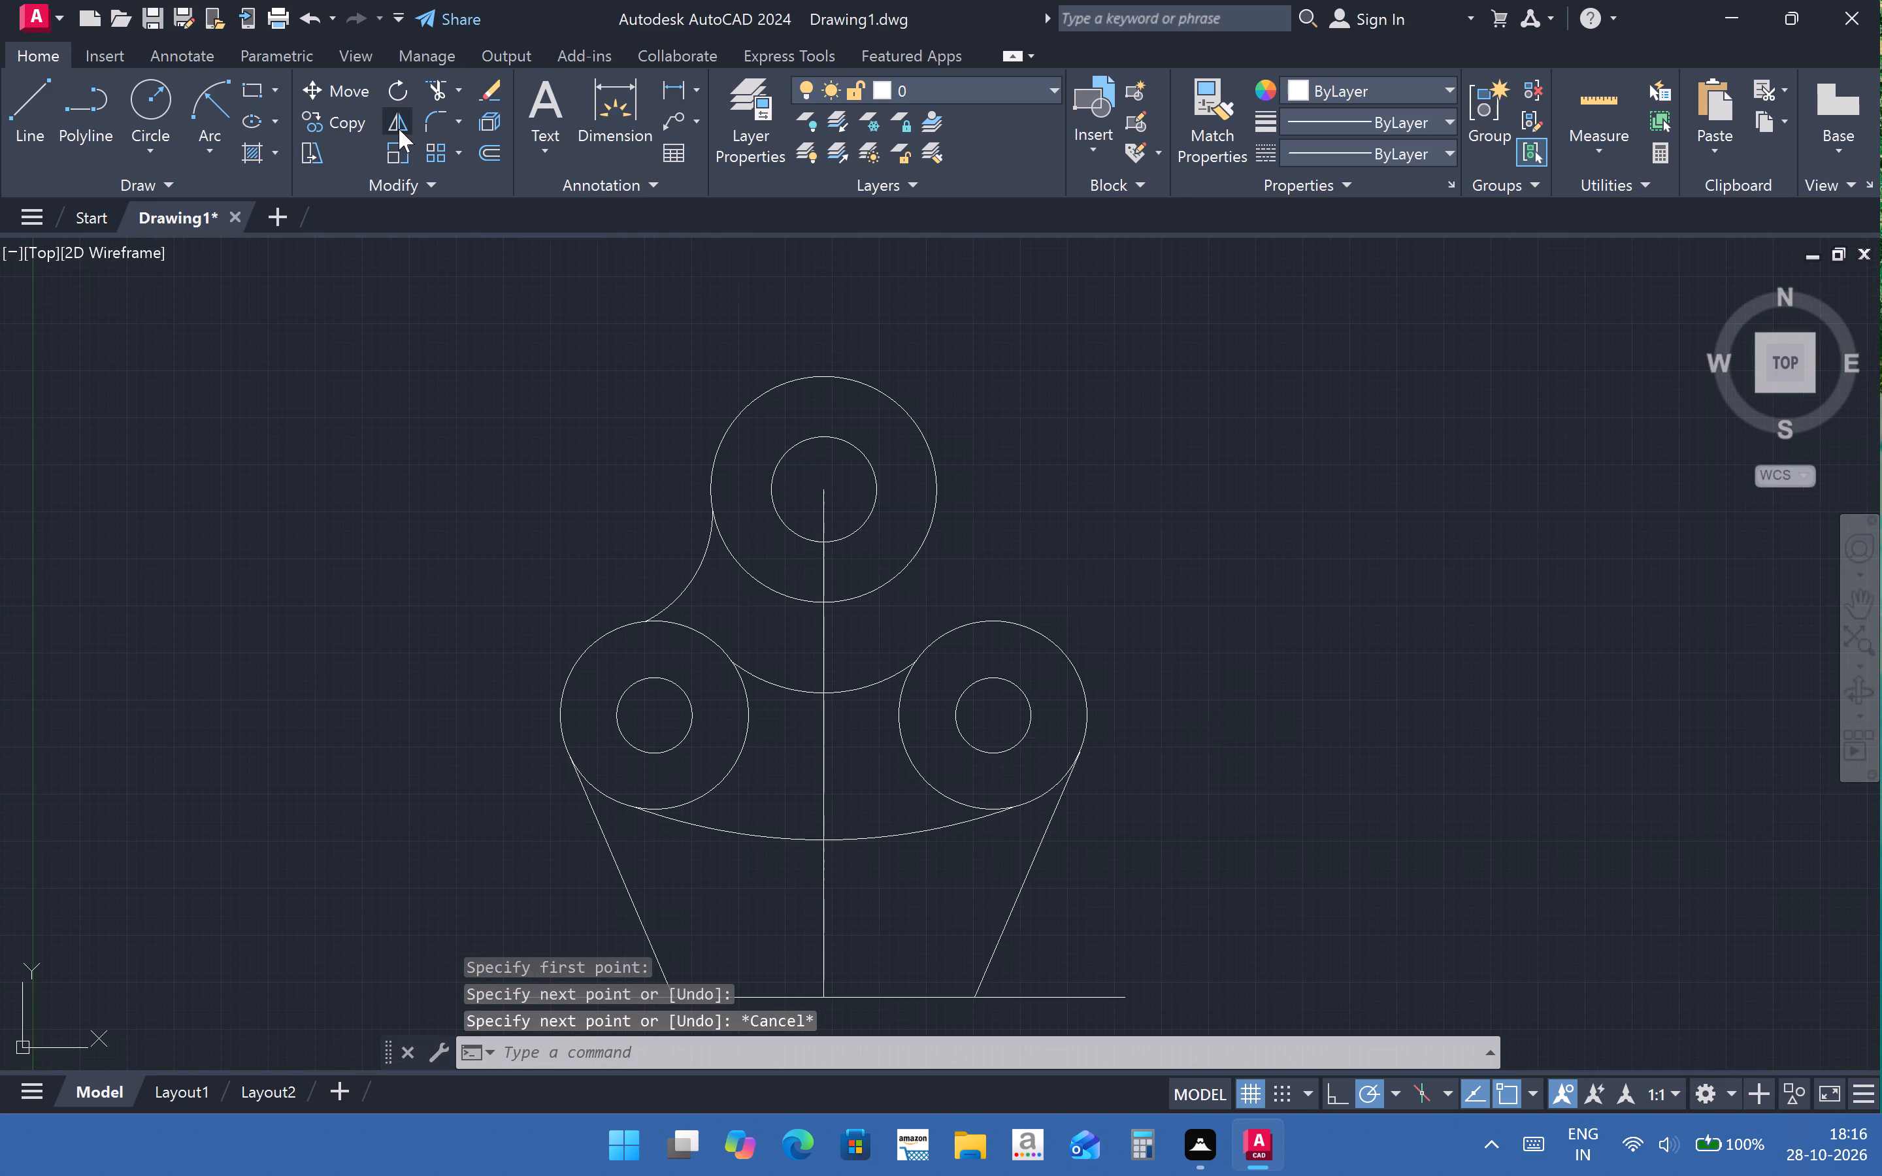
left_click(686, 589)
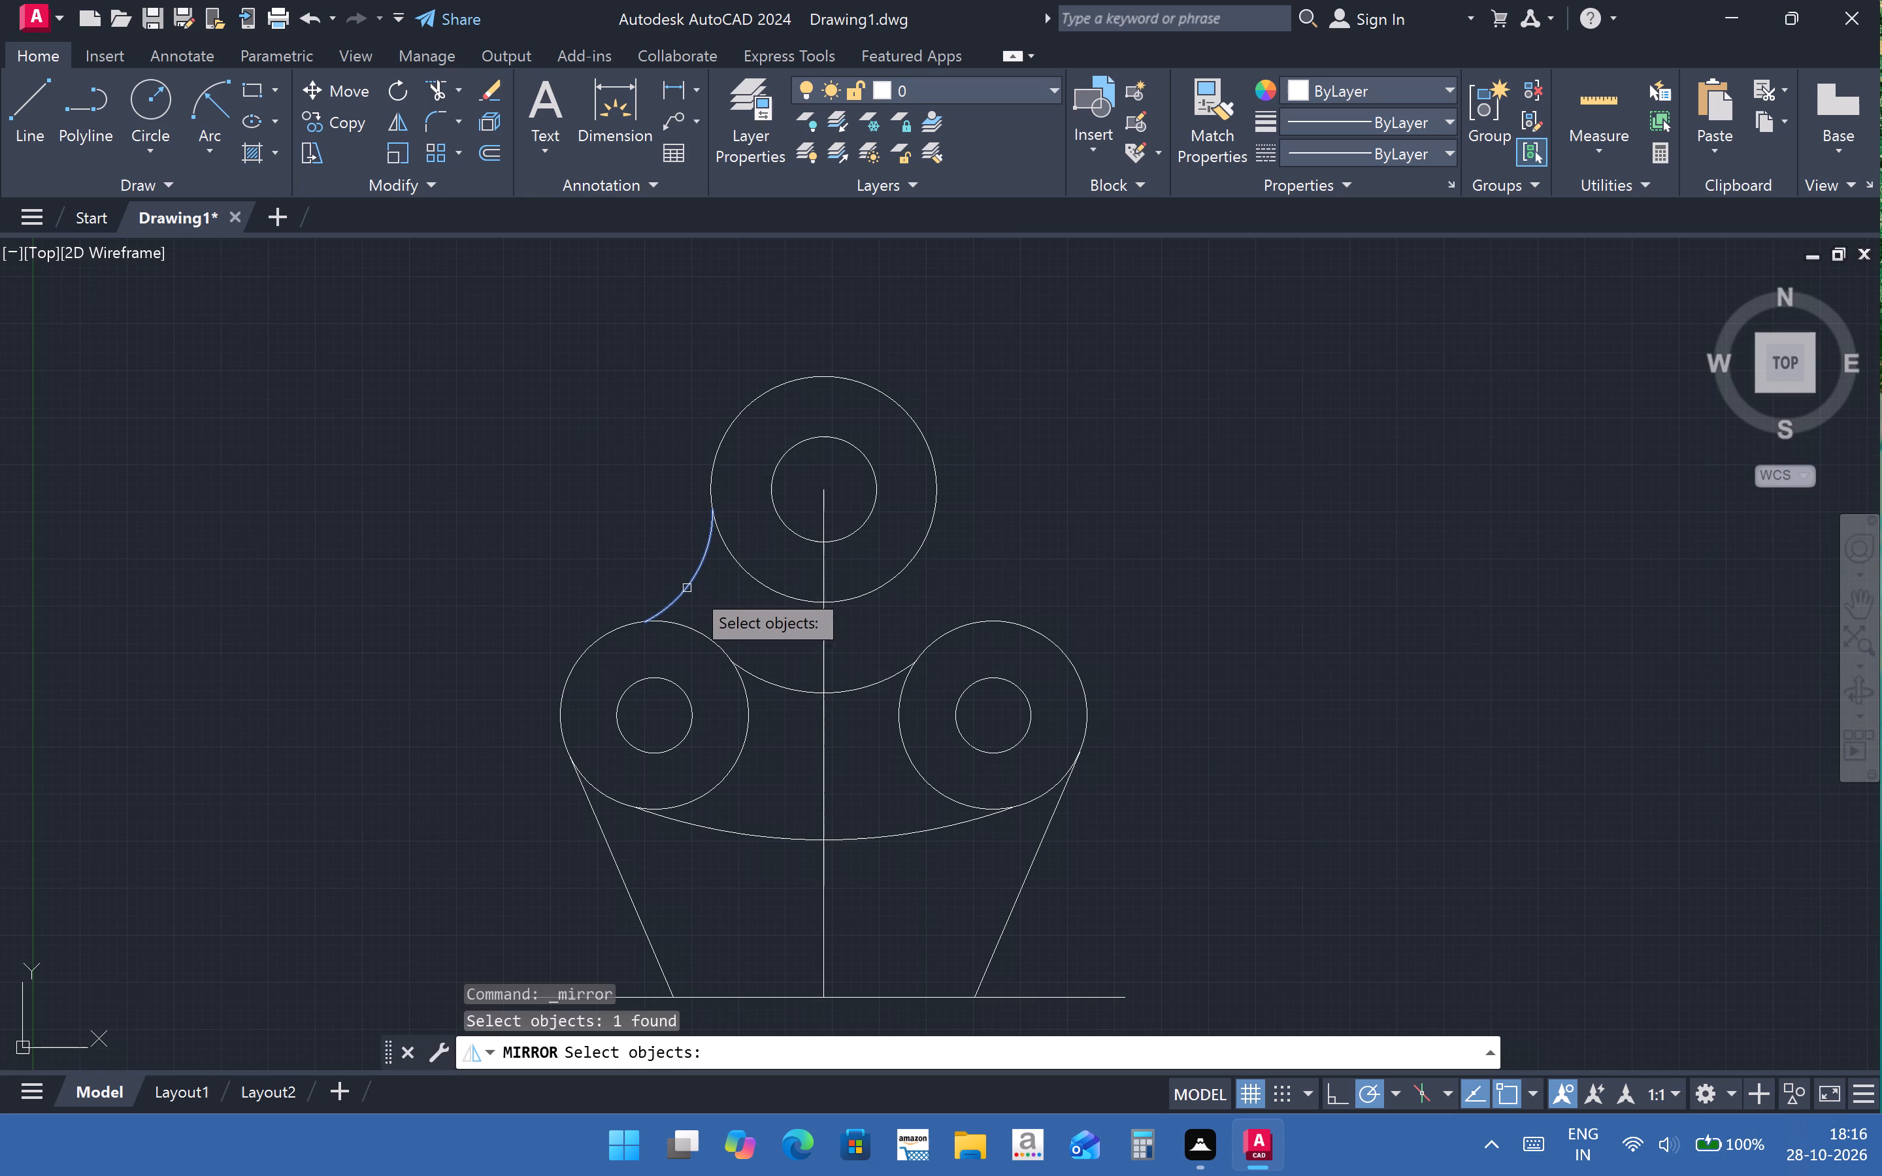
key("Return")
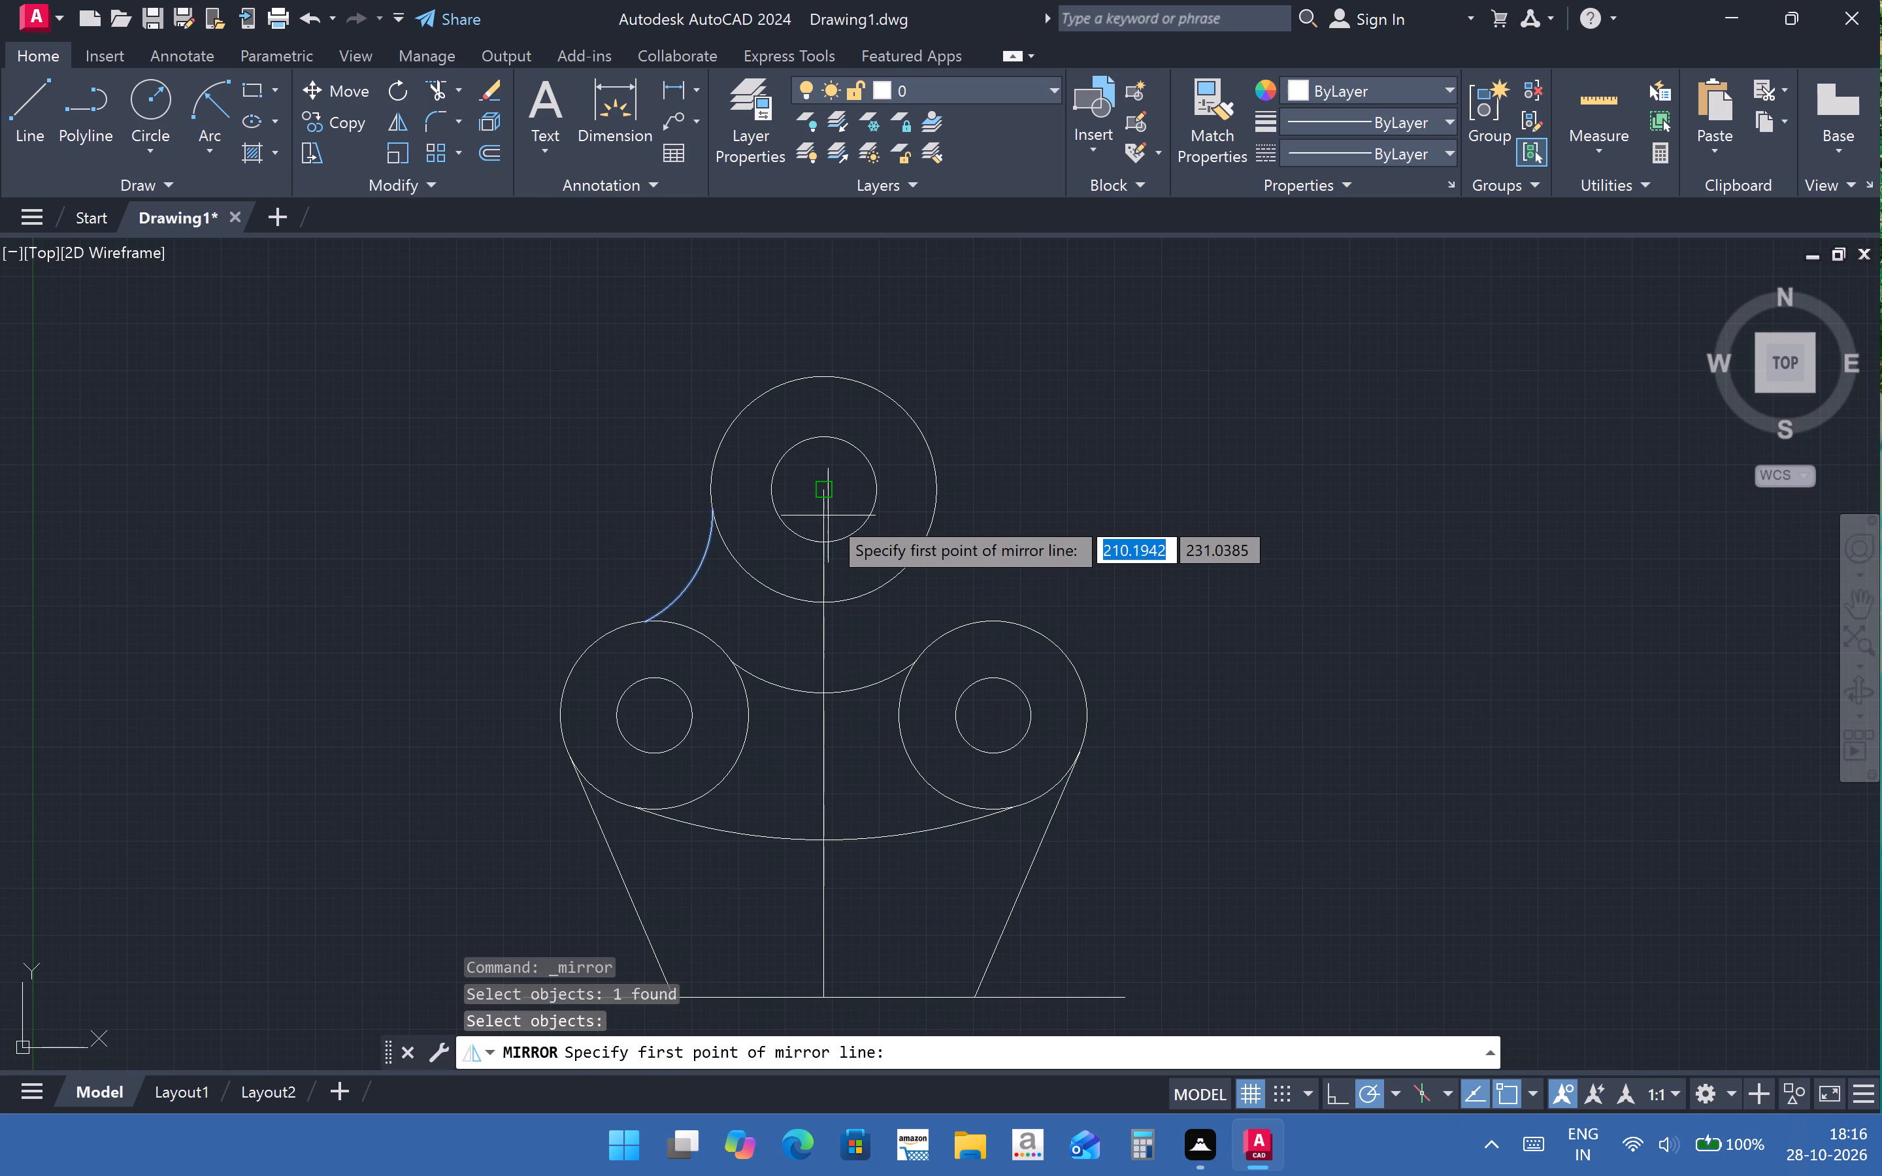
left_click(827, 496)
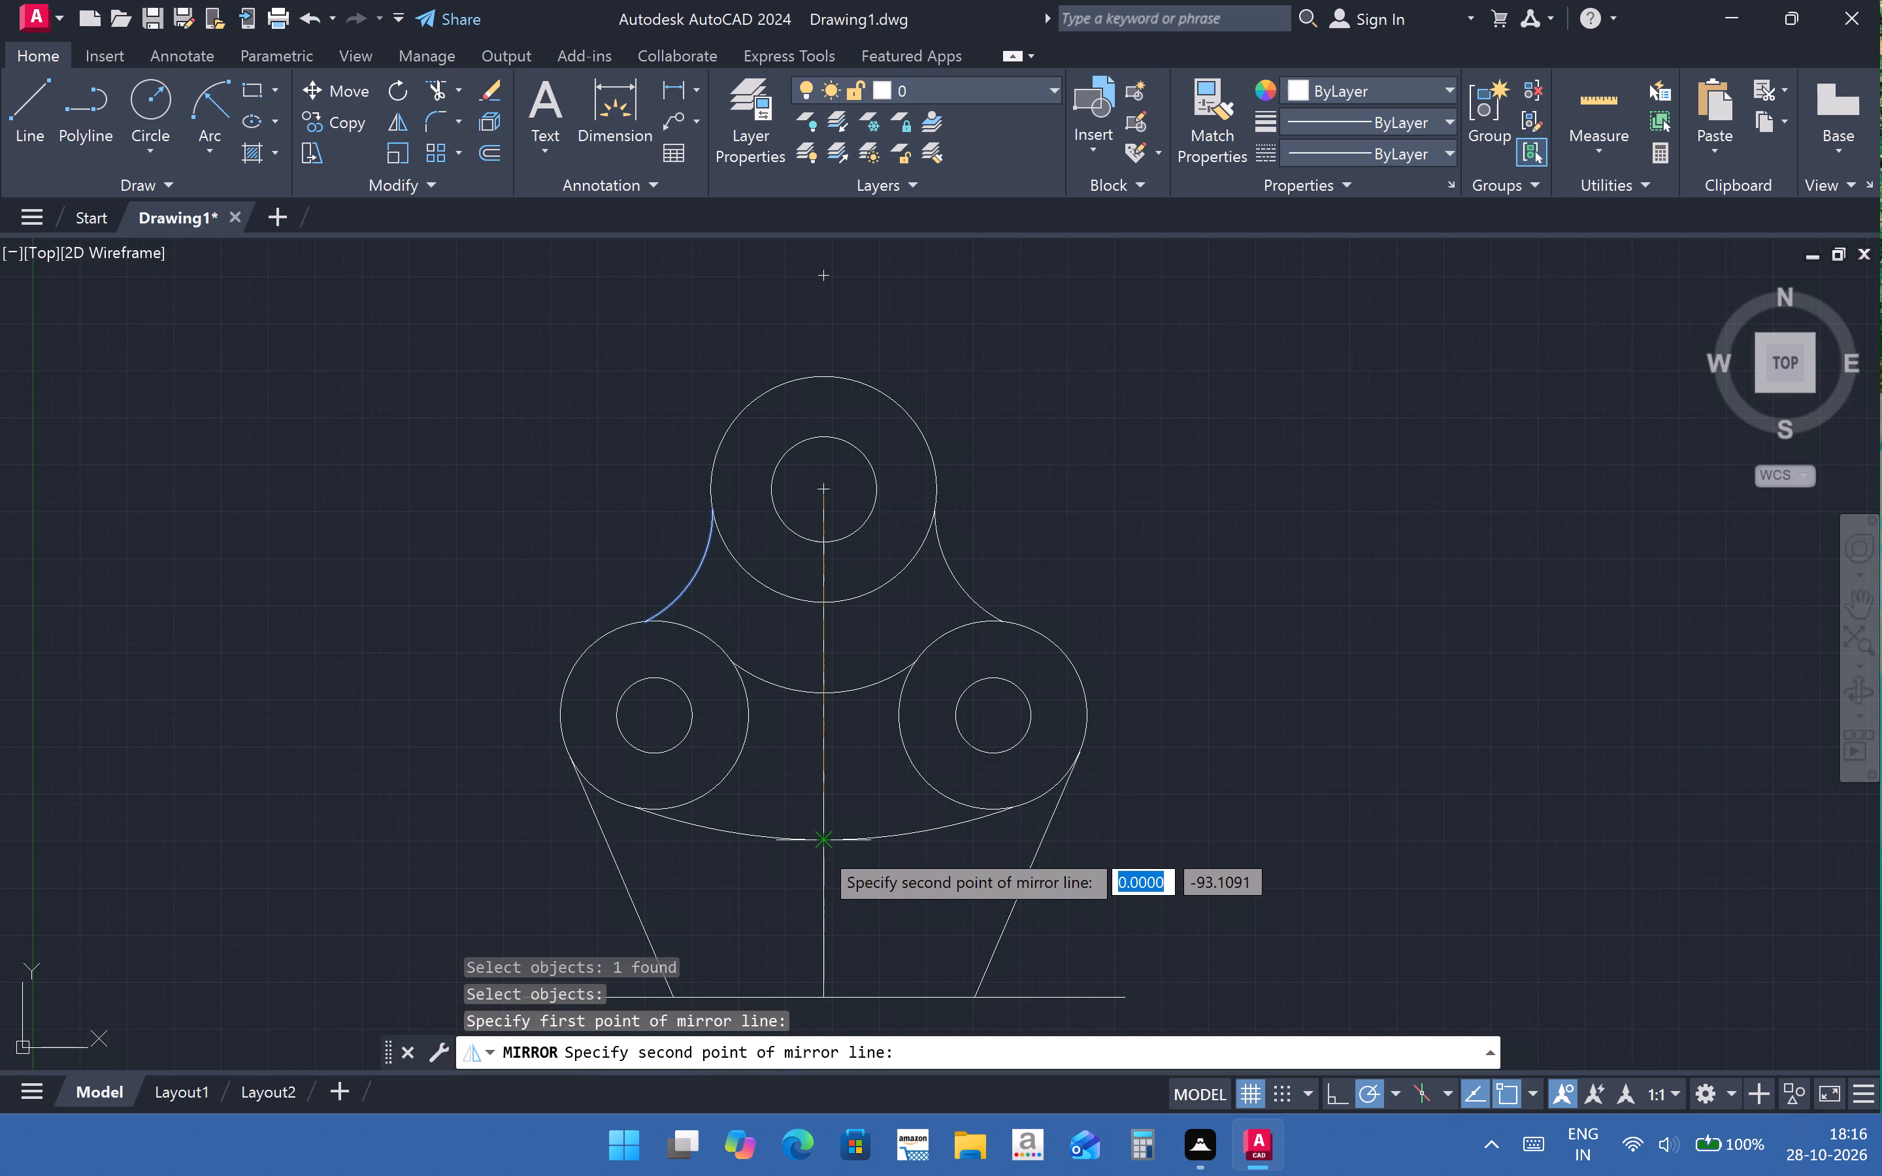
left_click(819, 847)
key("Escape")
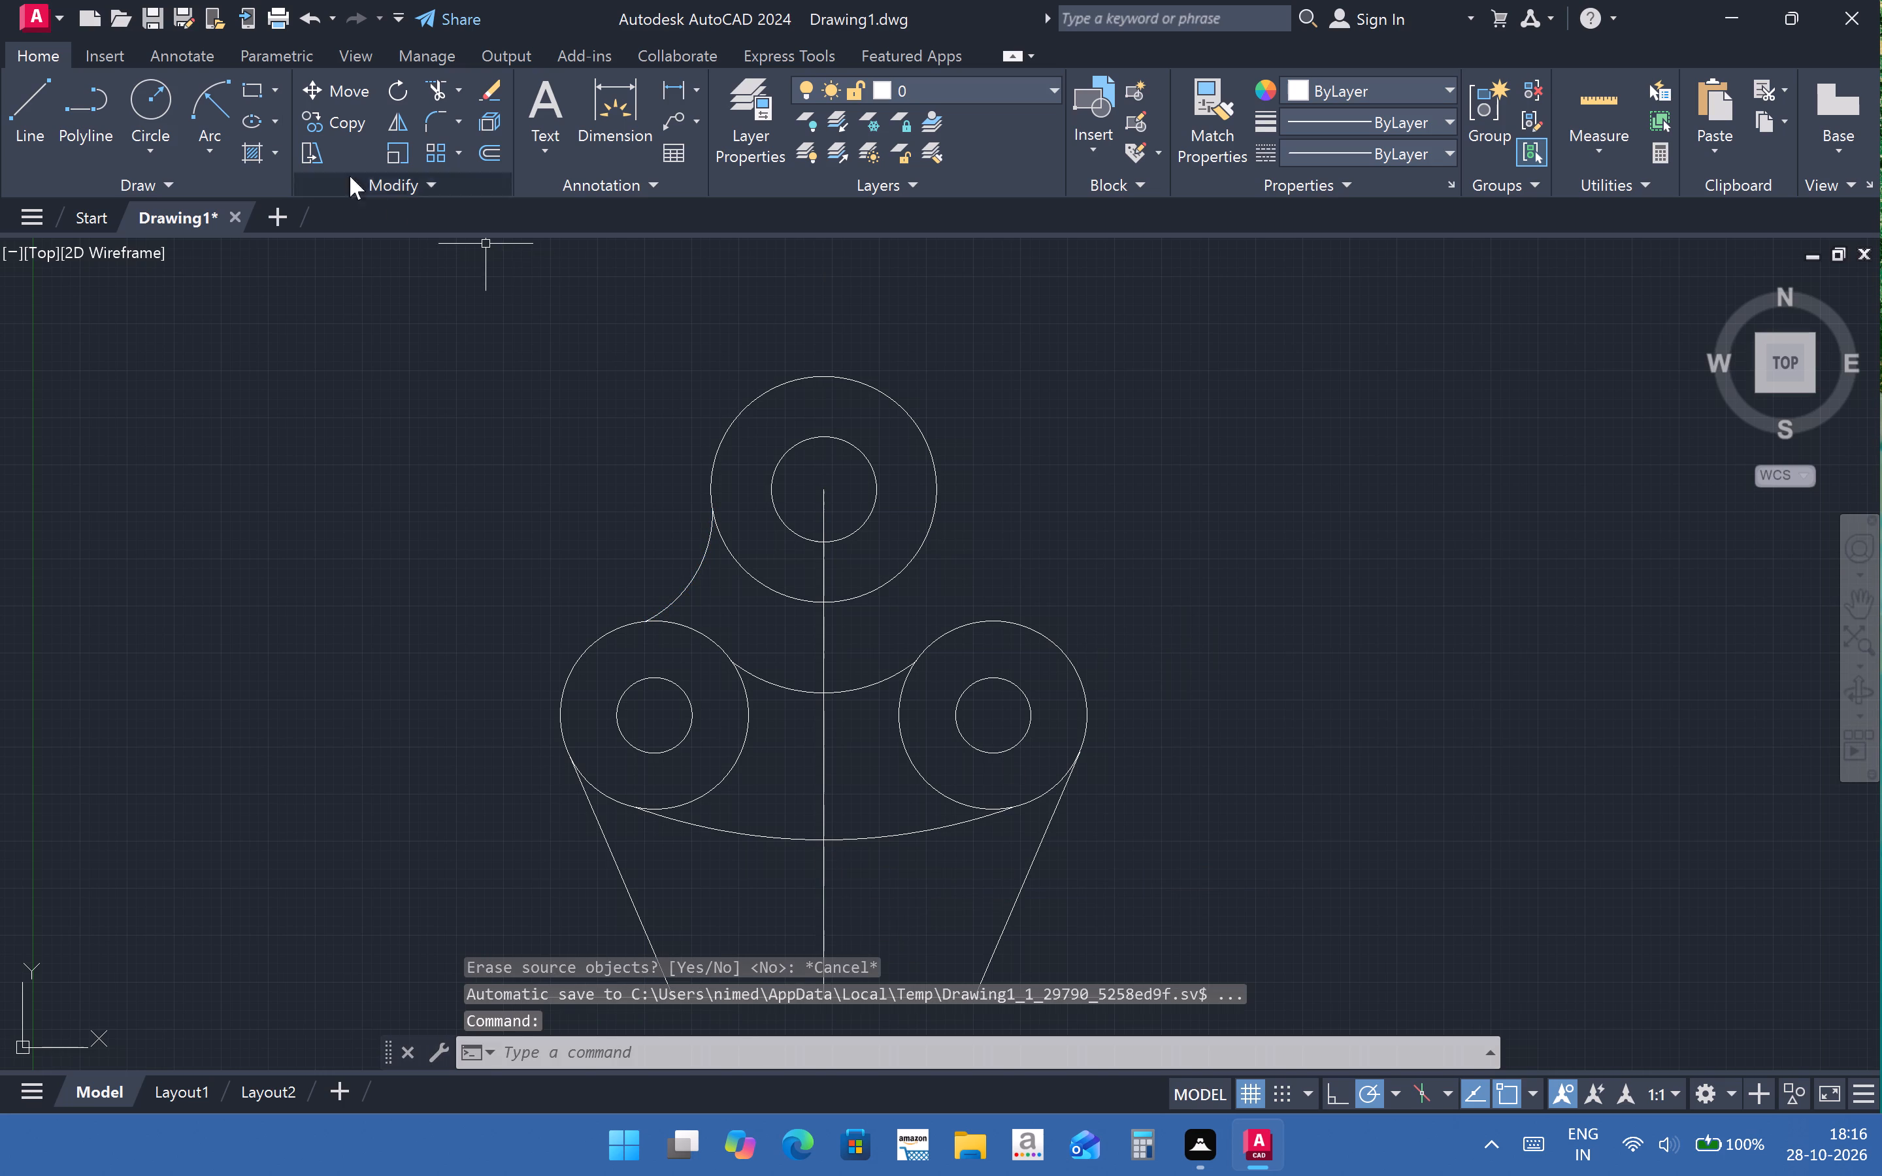
Mirror the 33 mm radius arc to the right side about the vertical centre line, keeping the source arc.
left_click(399, 122)
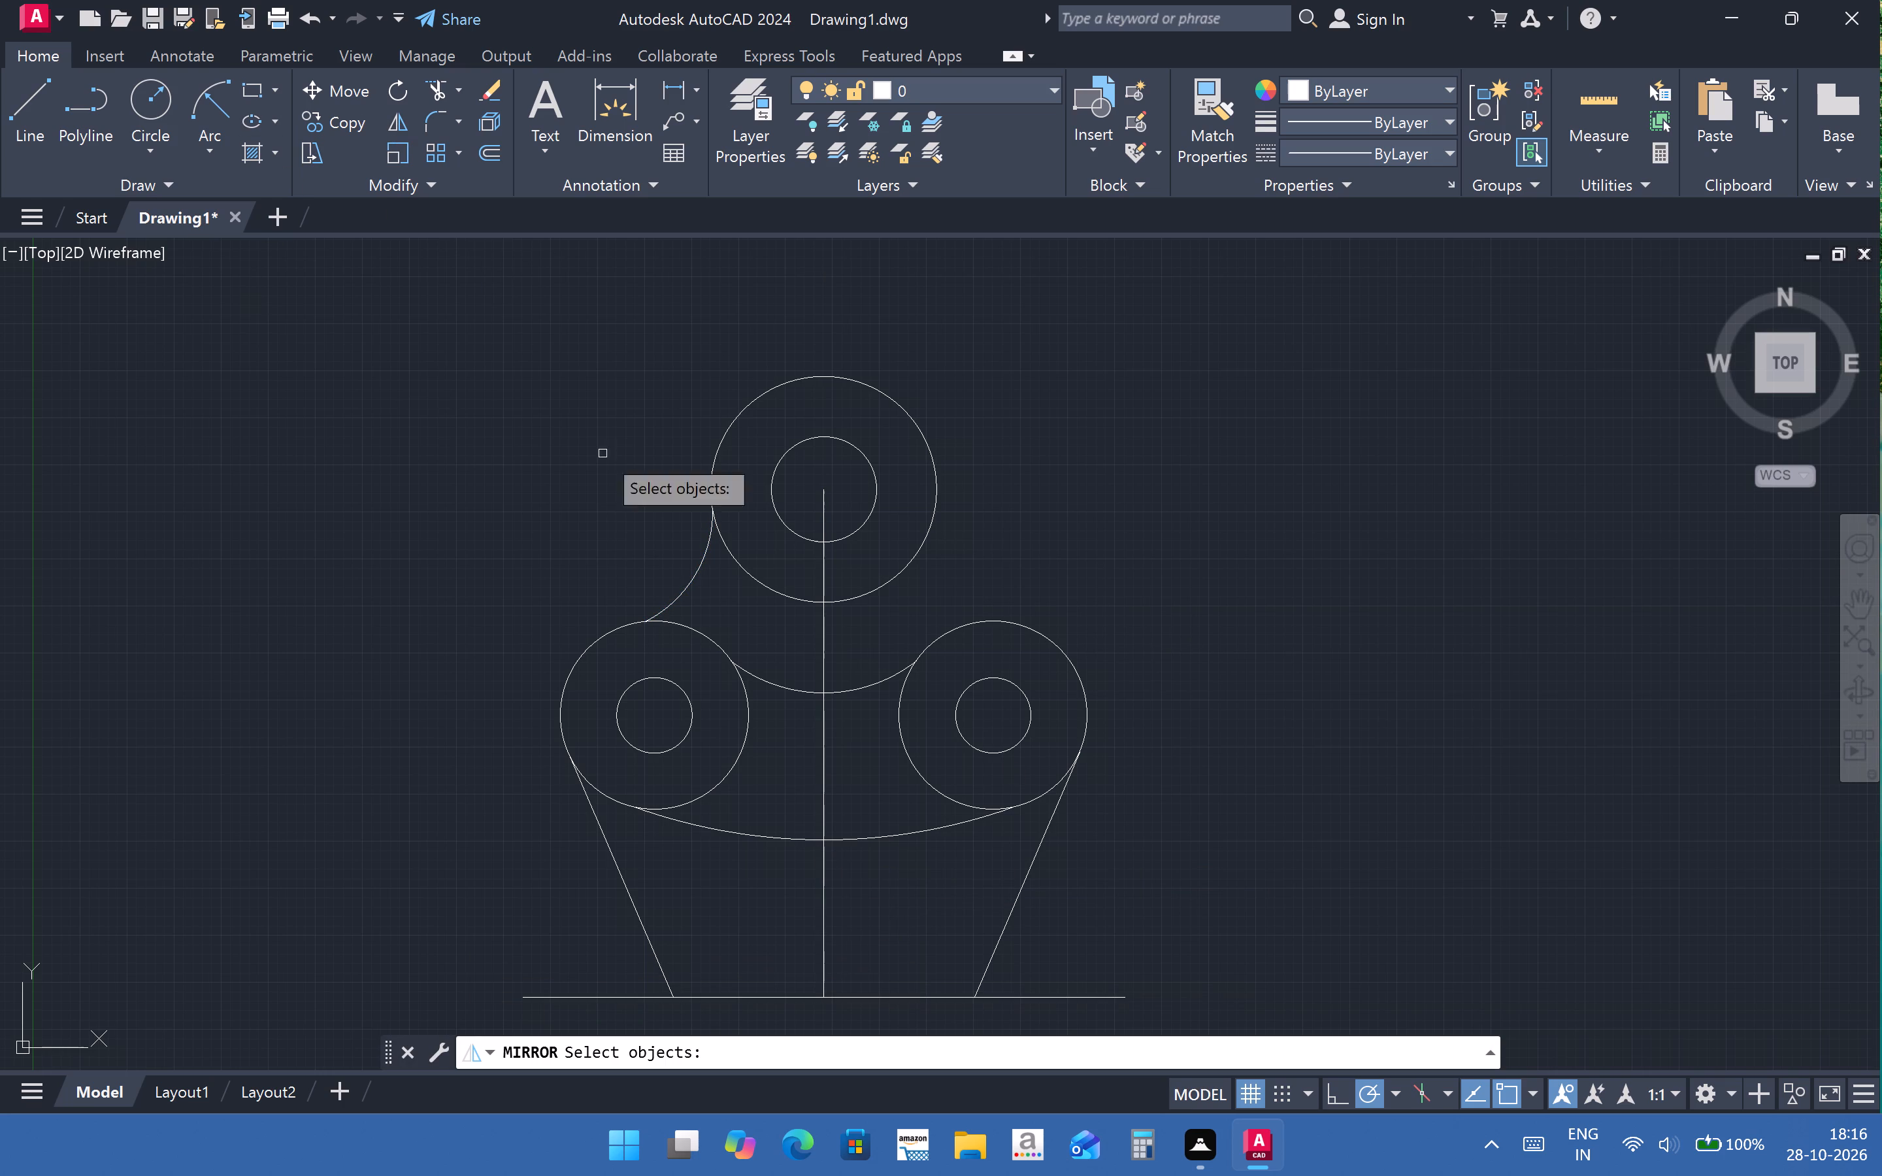
left_click(684, 595)
key("Return")
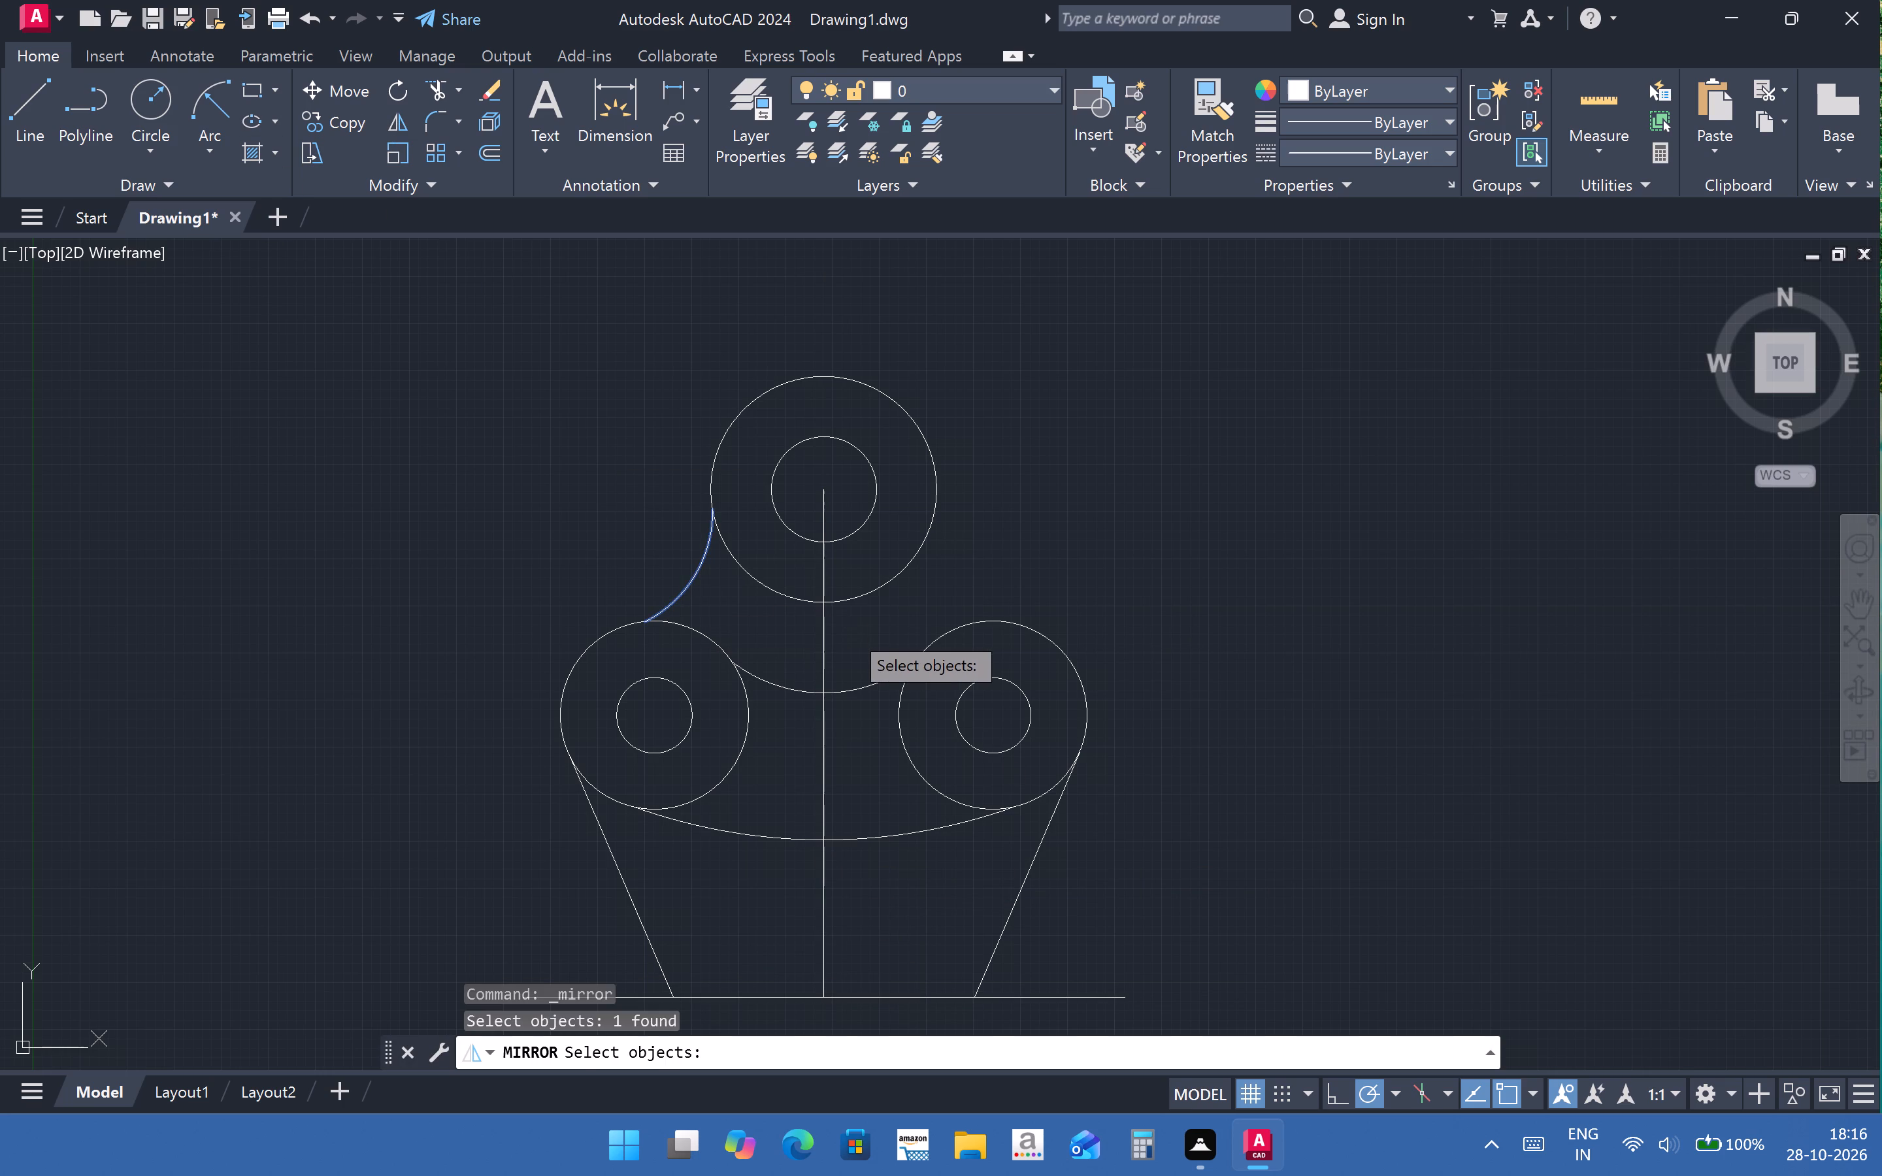
left_click(824, 496)
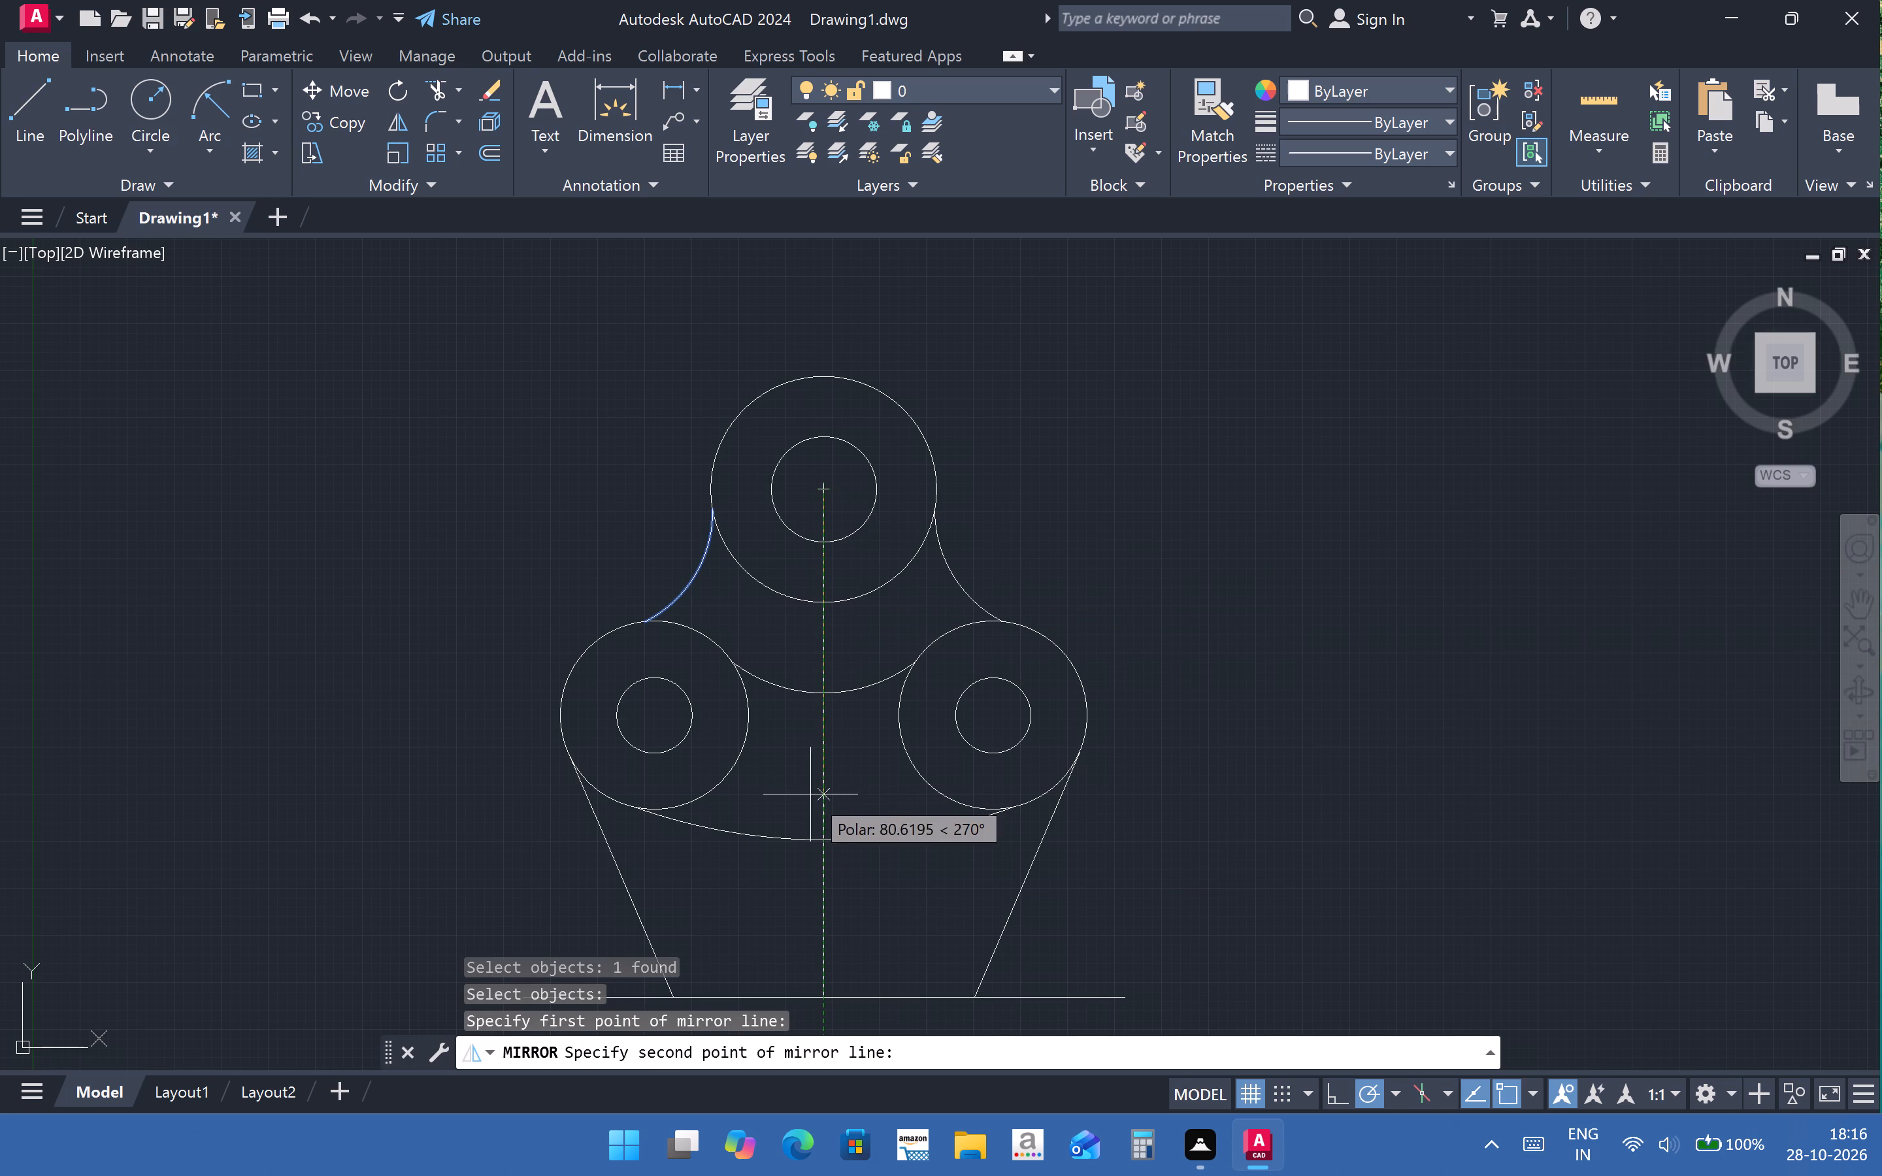
left_click(817, 839)
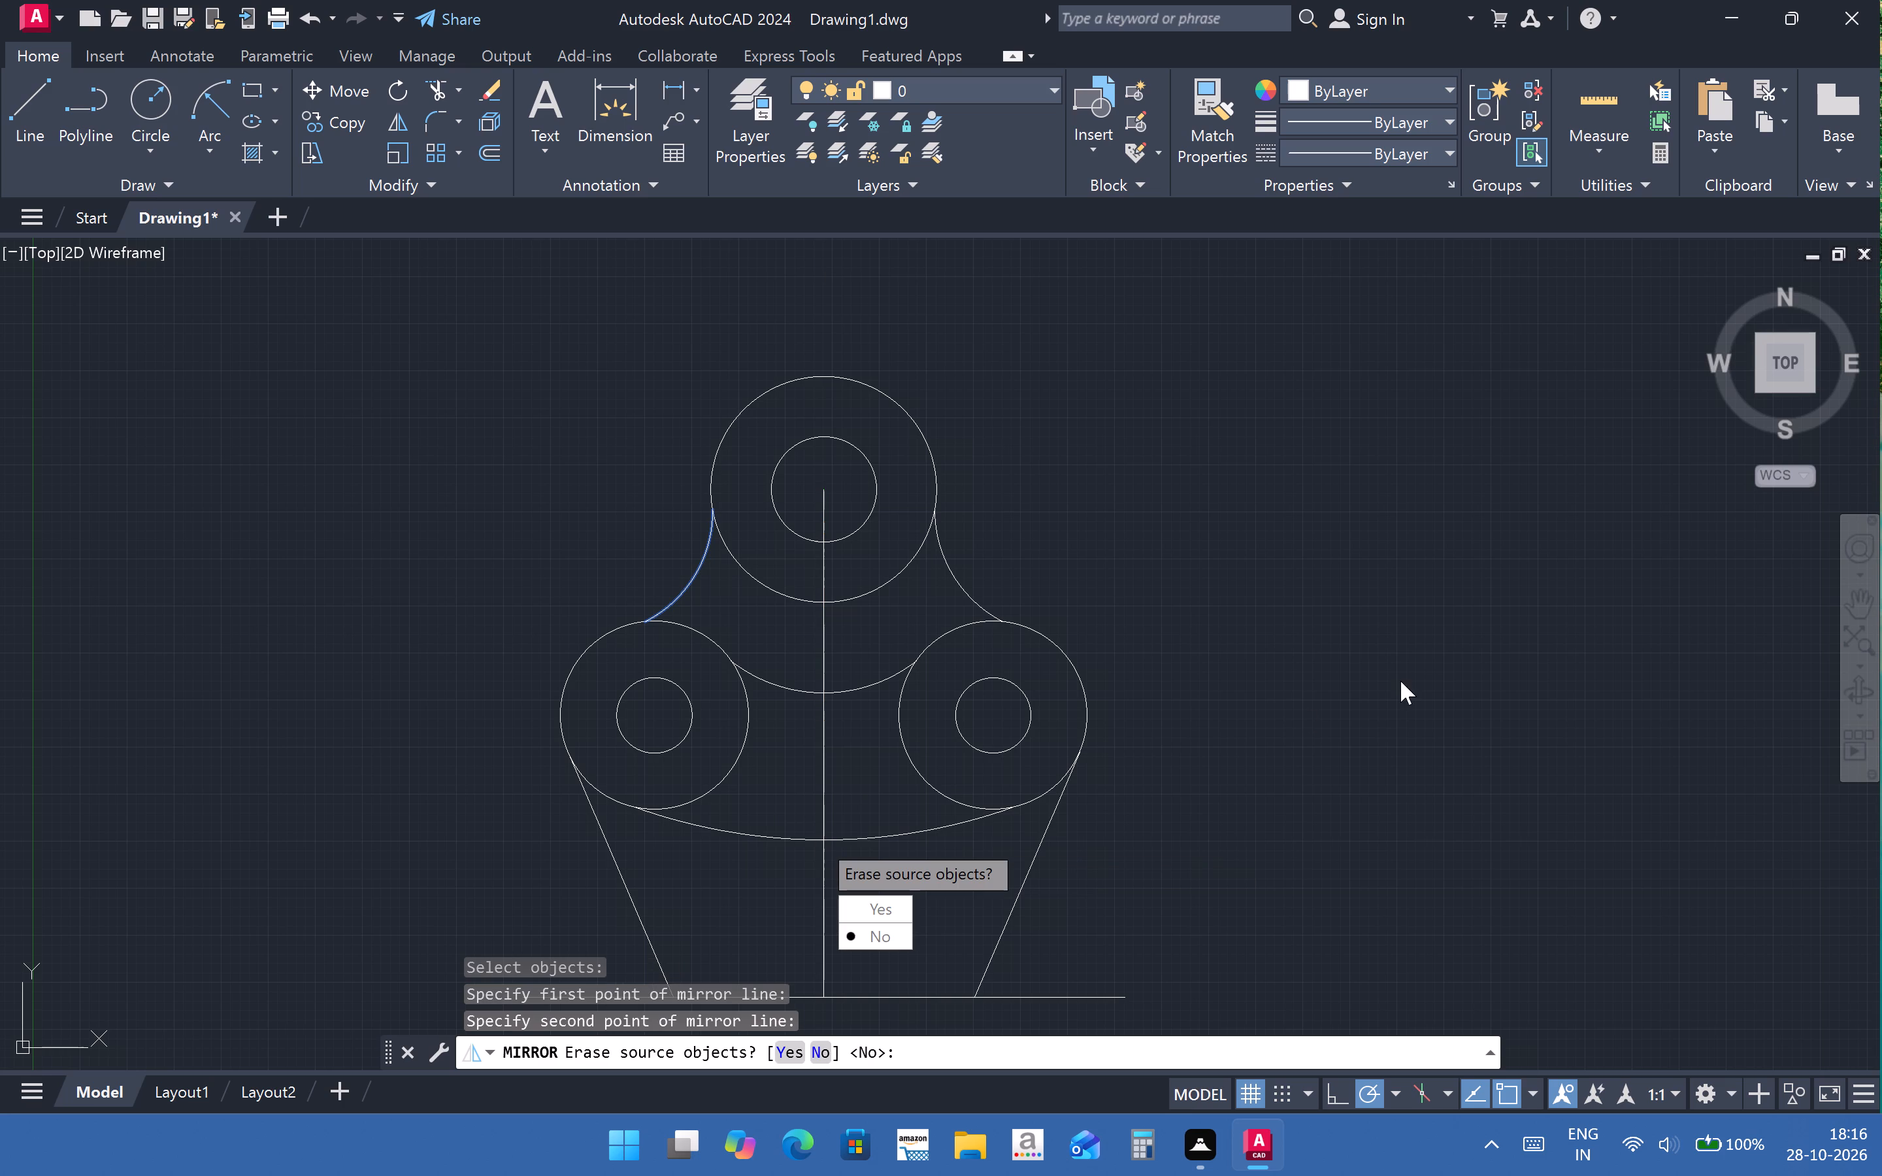
scroll(1175, 616, "up", 1)
left_click(1179, 657)
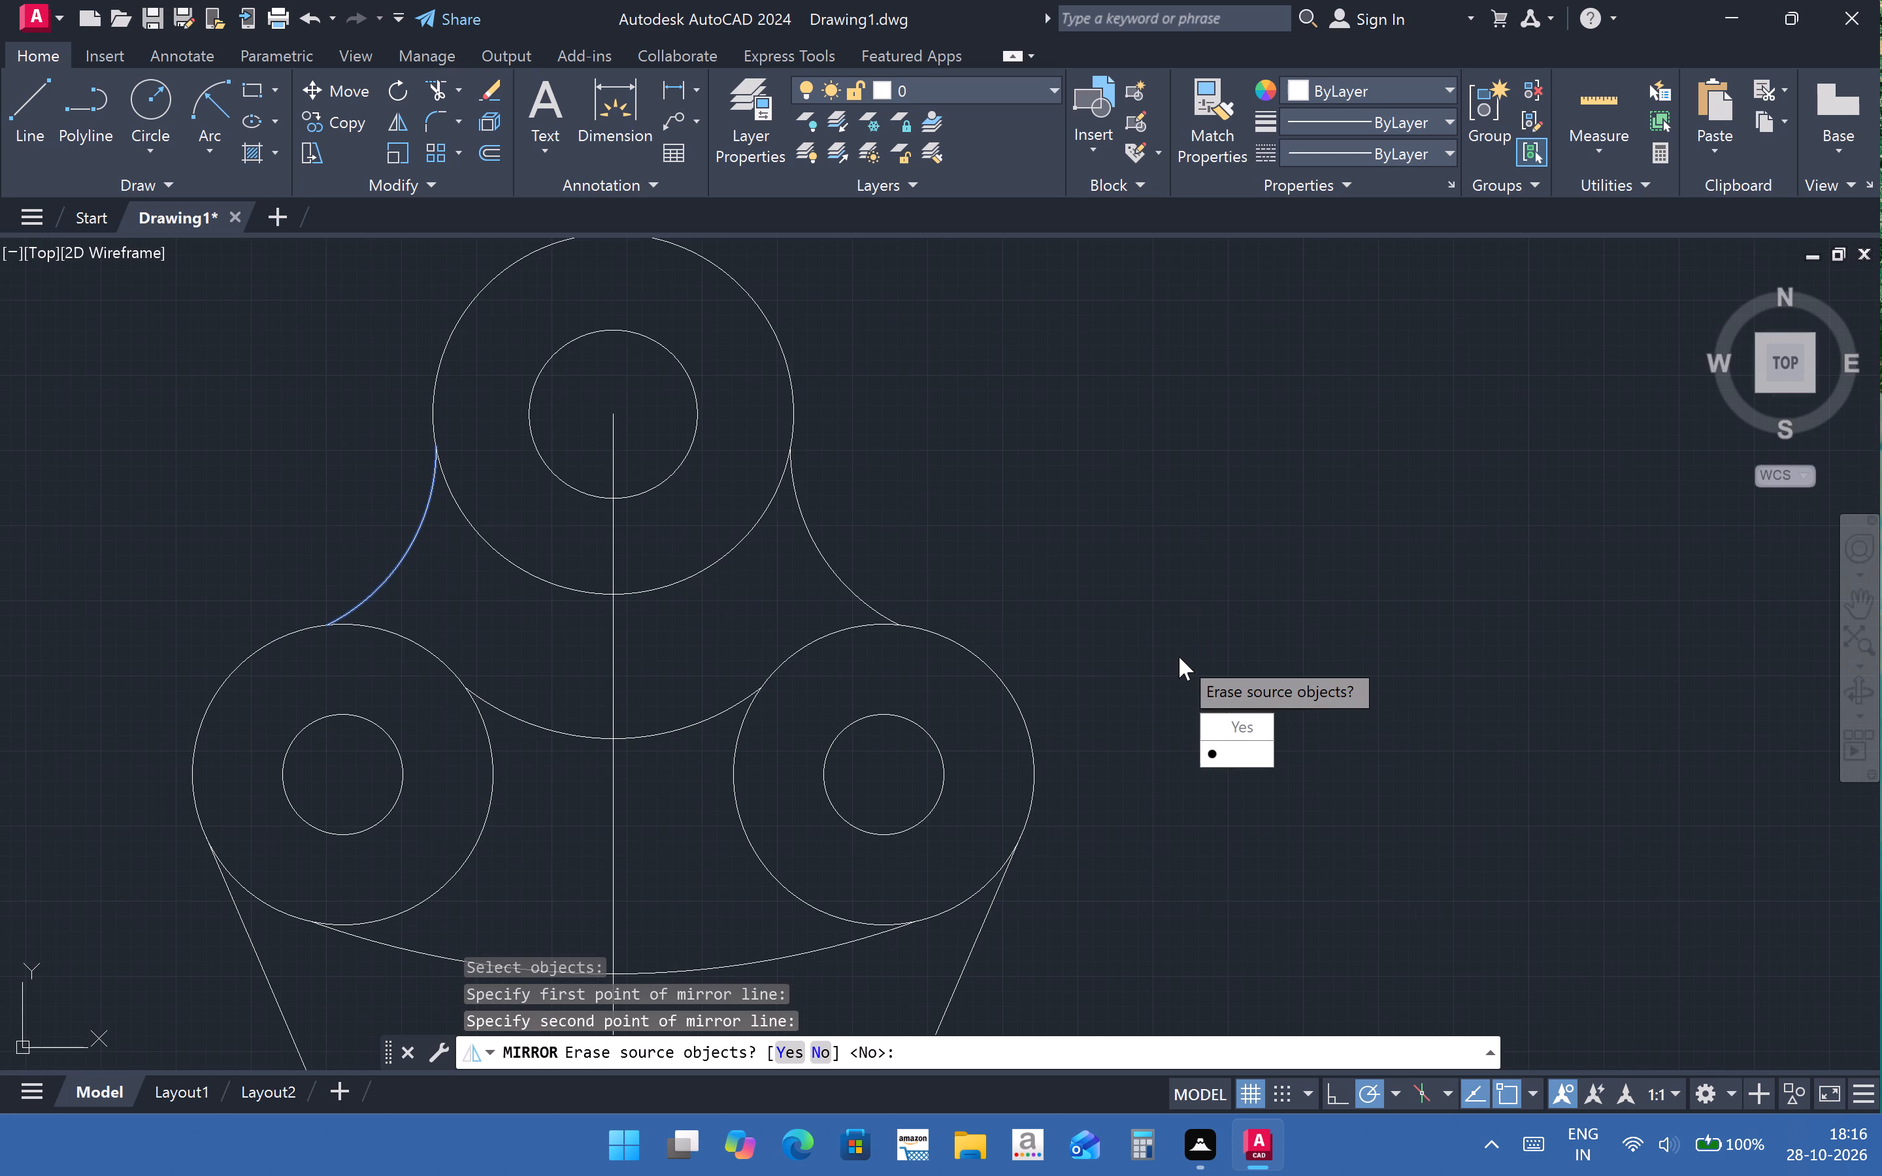
left_click_drag(1241, 760, 1179, 657)
left_click(1236, 652)
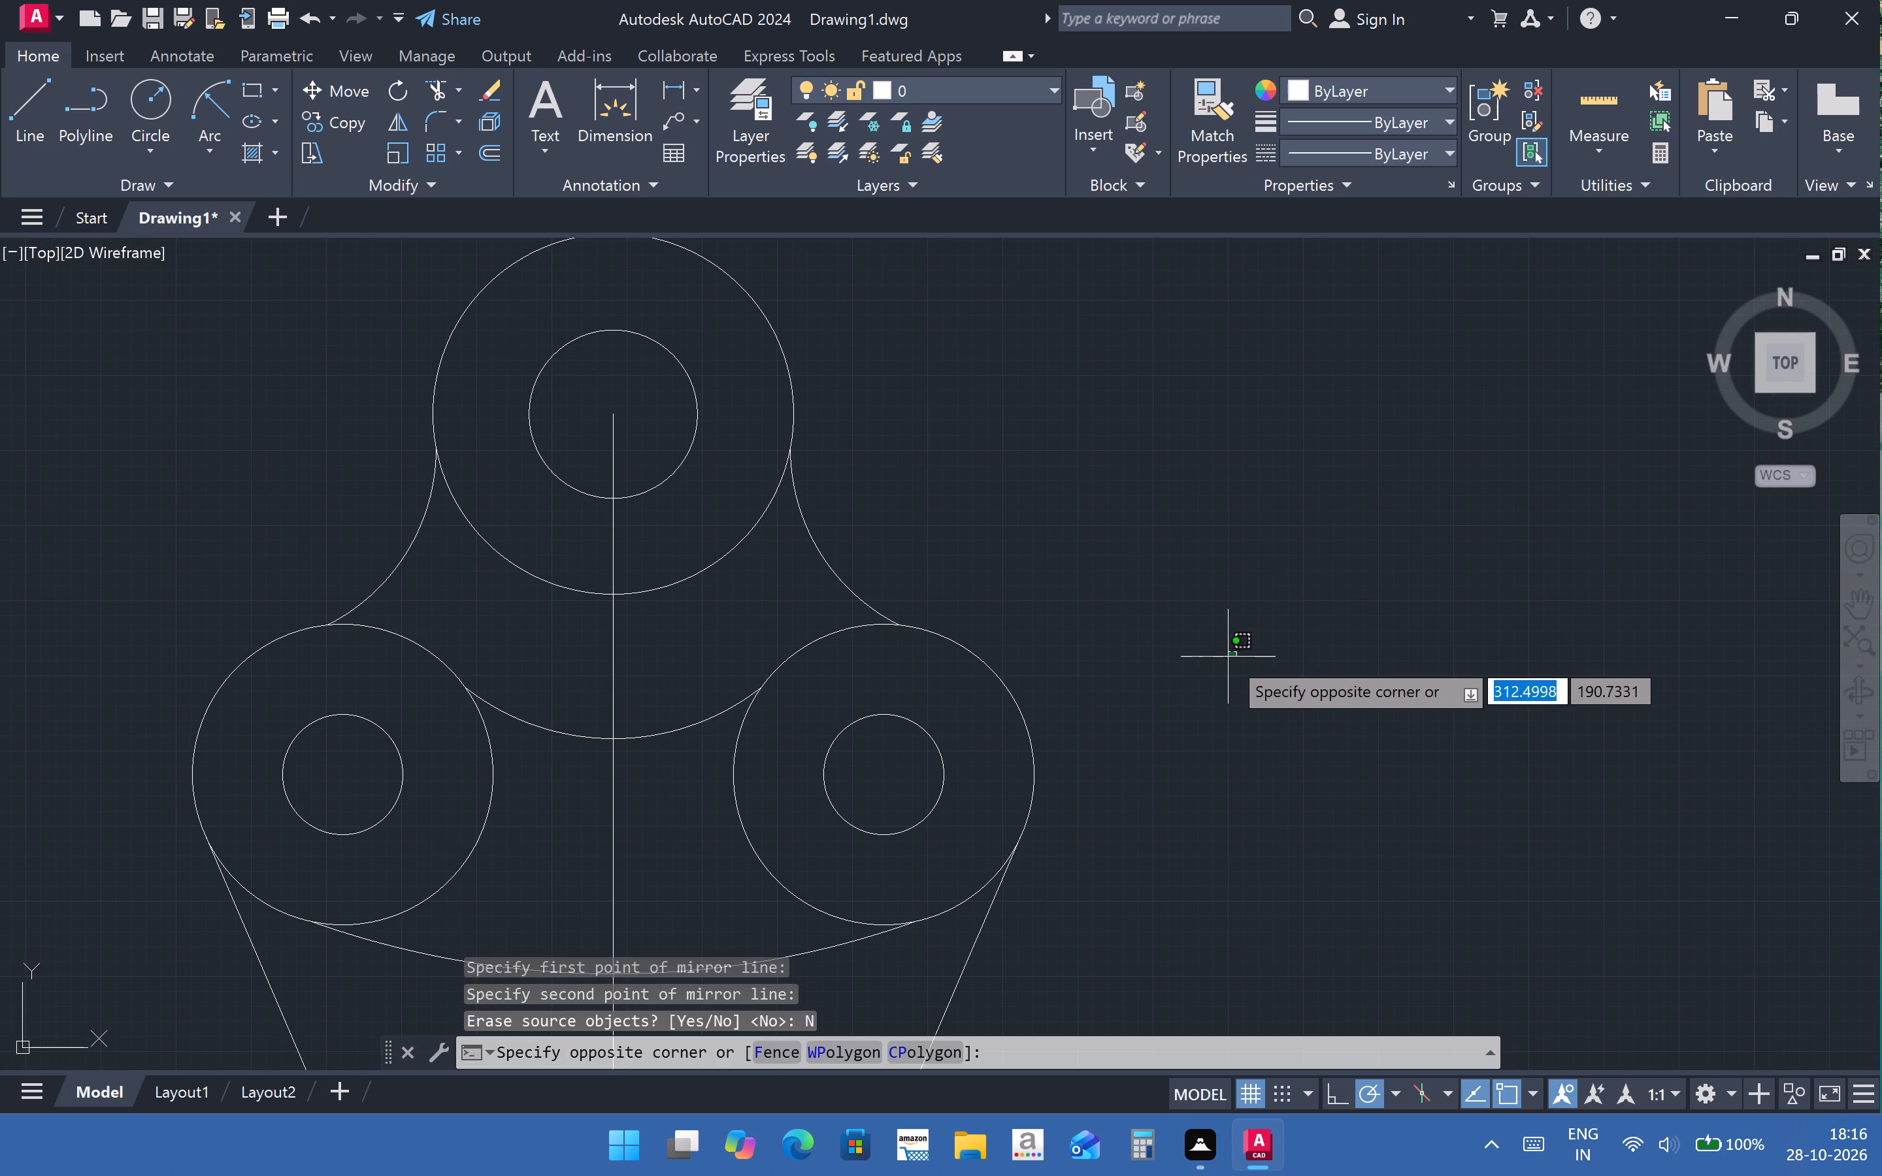
scroll(1226, 657, "up", 1)
scroll(1226, 657, "down", 3)
left_click(1313, 856)
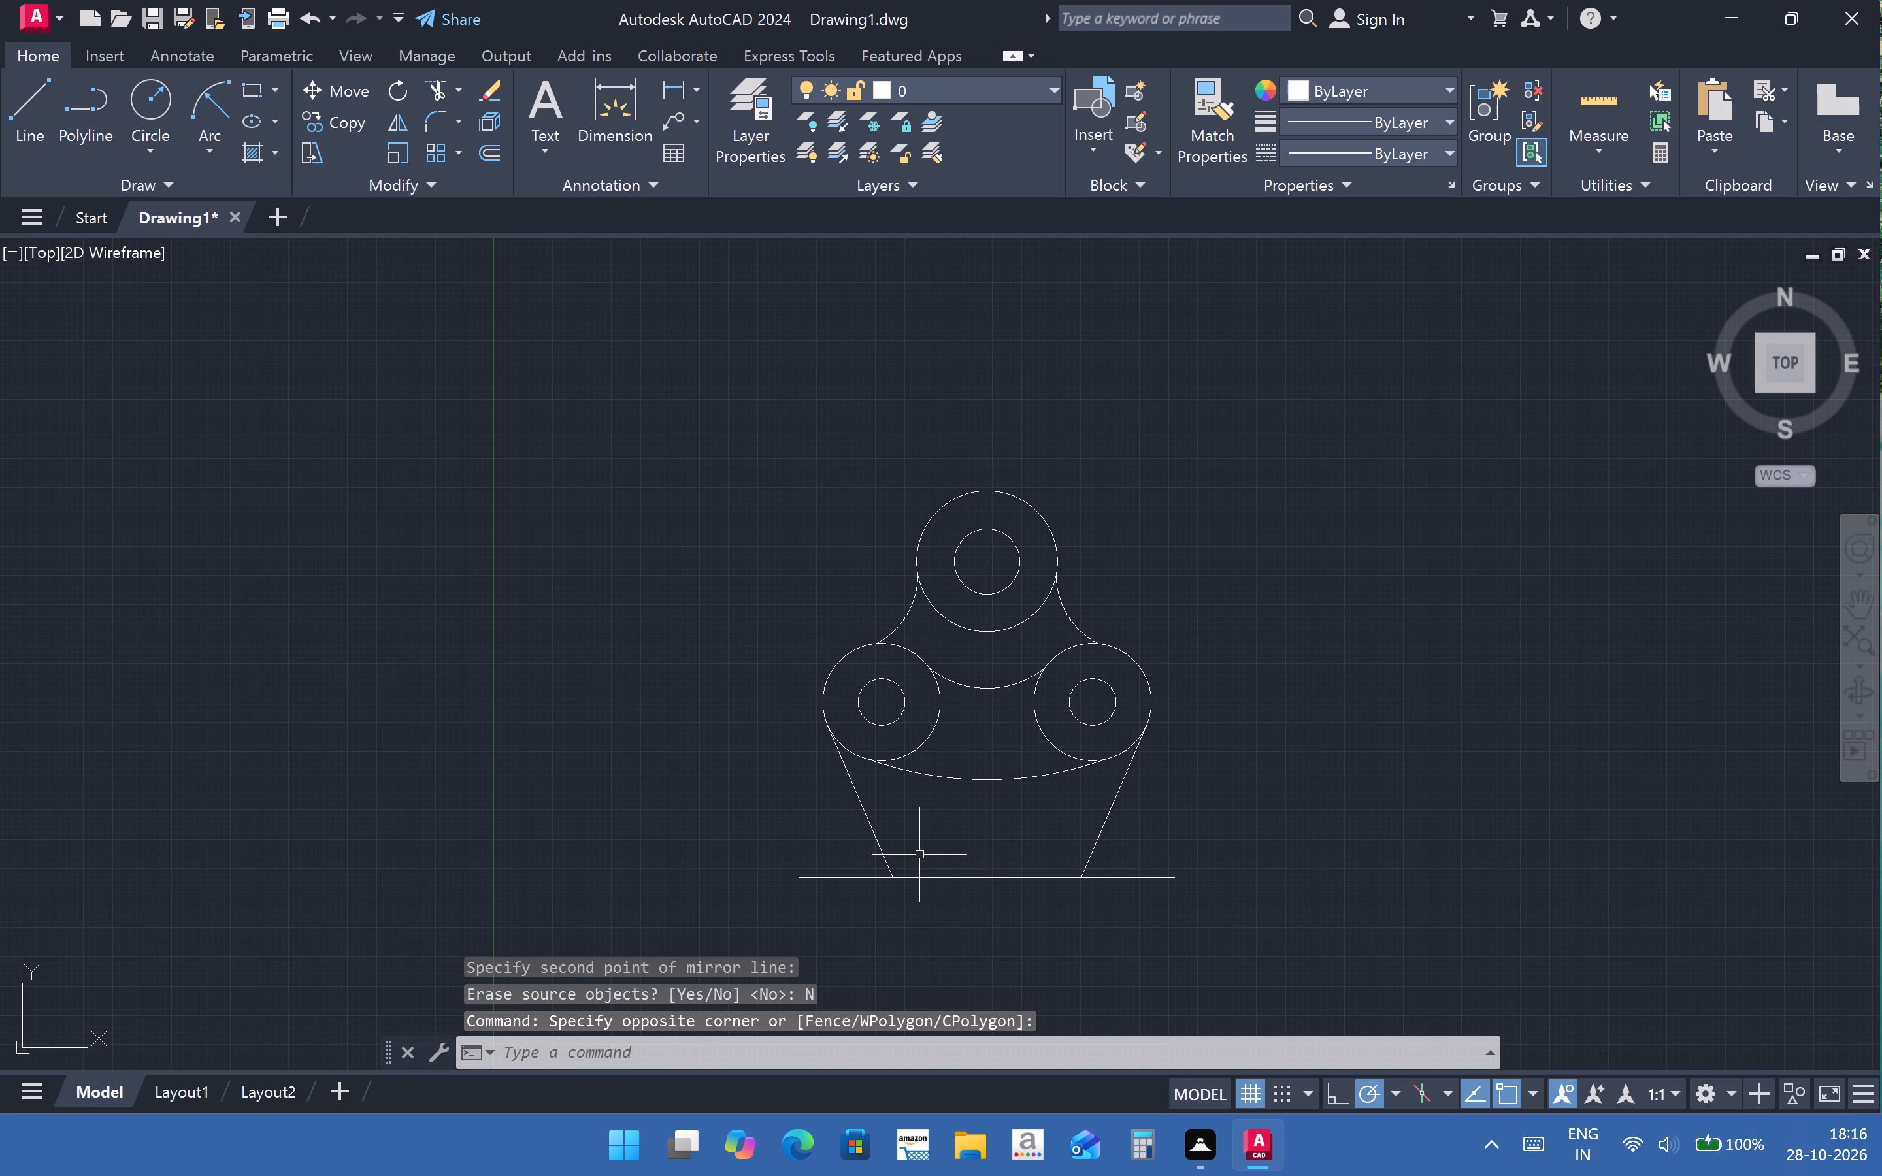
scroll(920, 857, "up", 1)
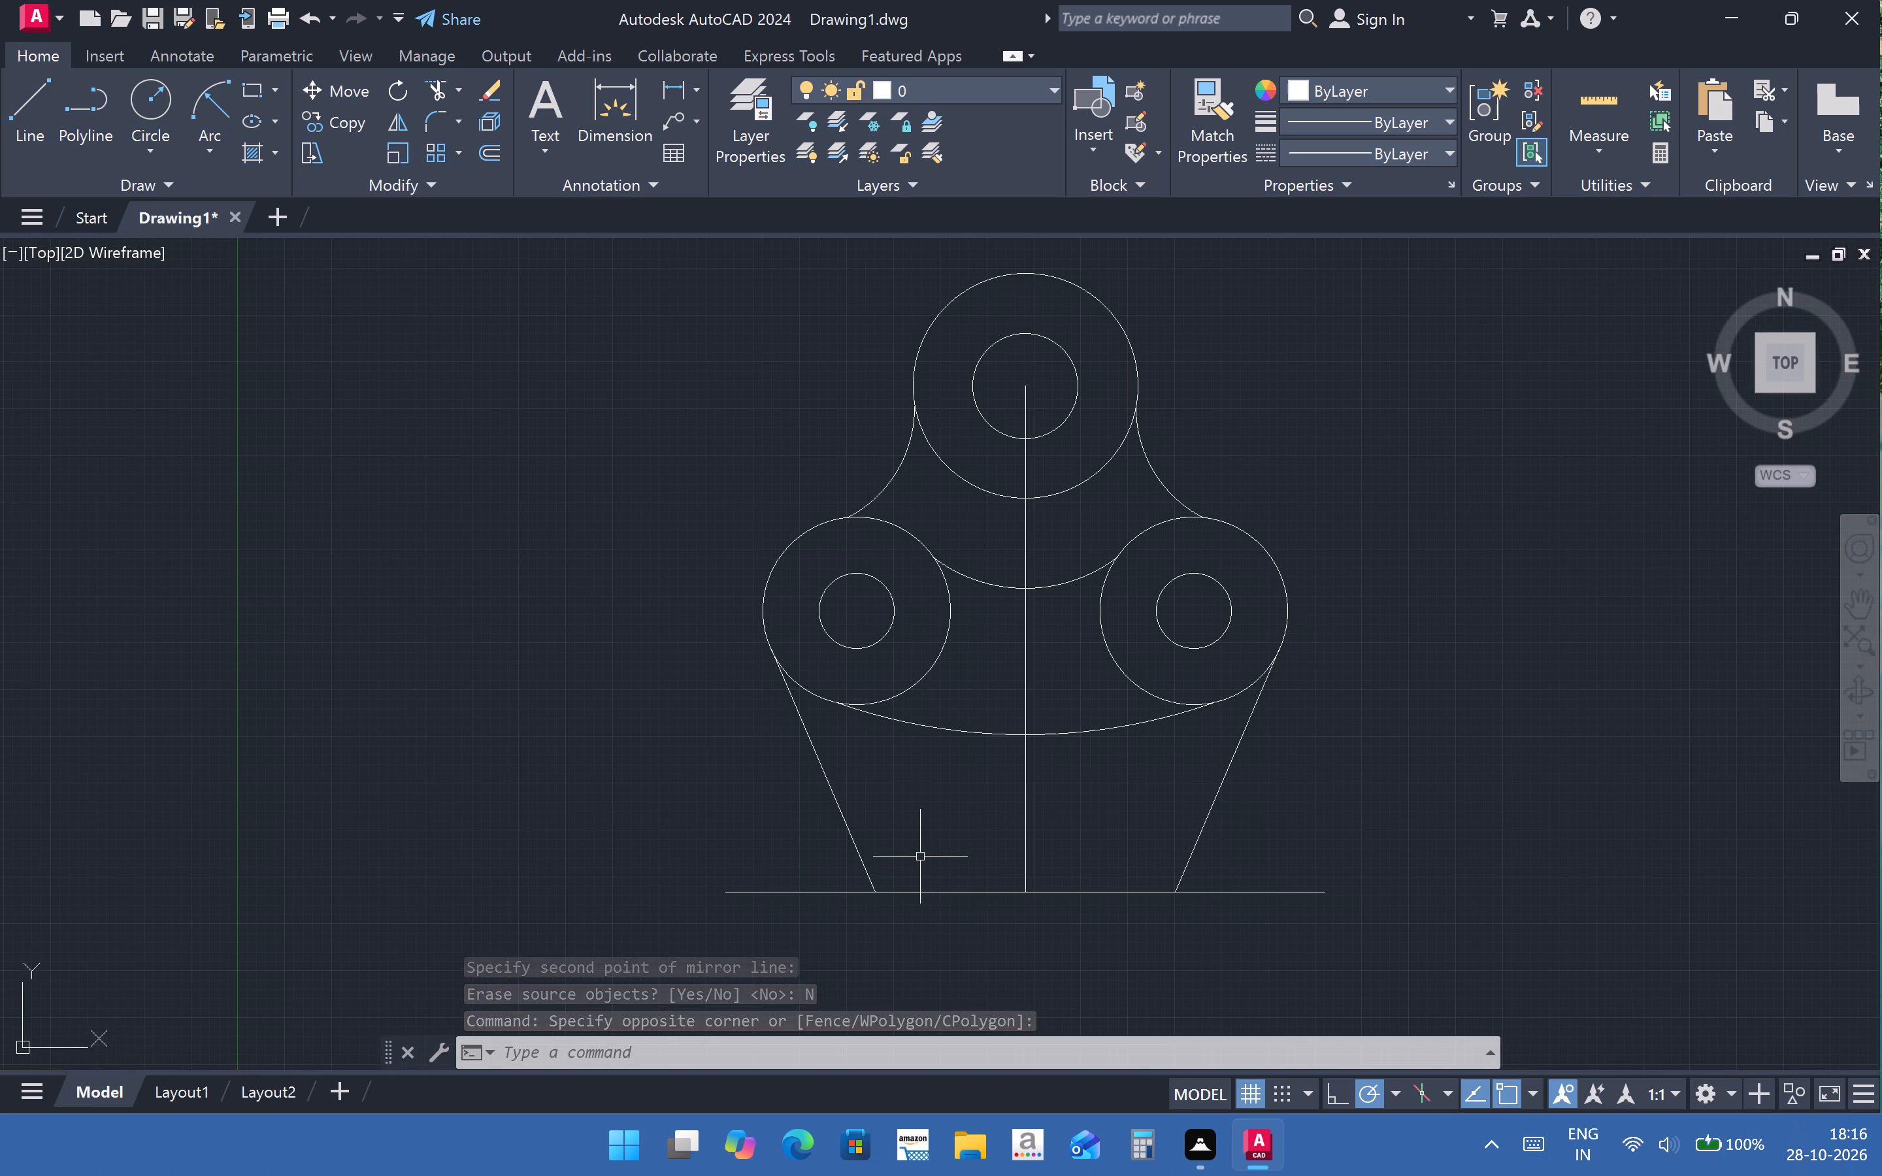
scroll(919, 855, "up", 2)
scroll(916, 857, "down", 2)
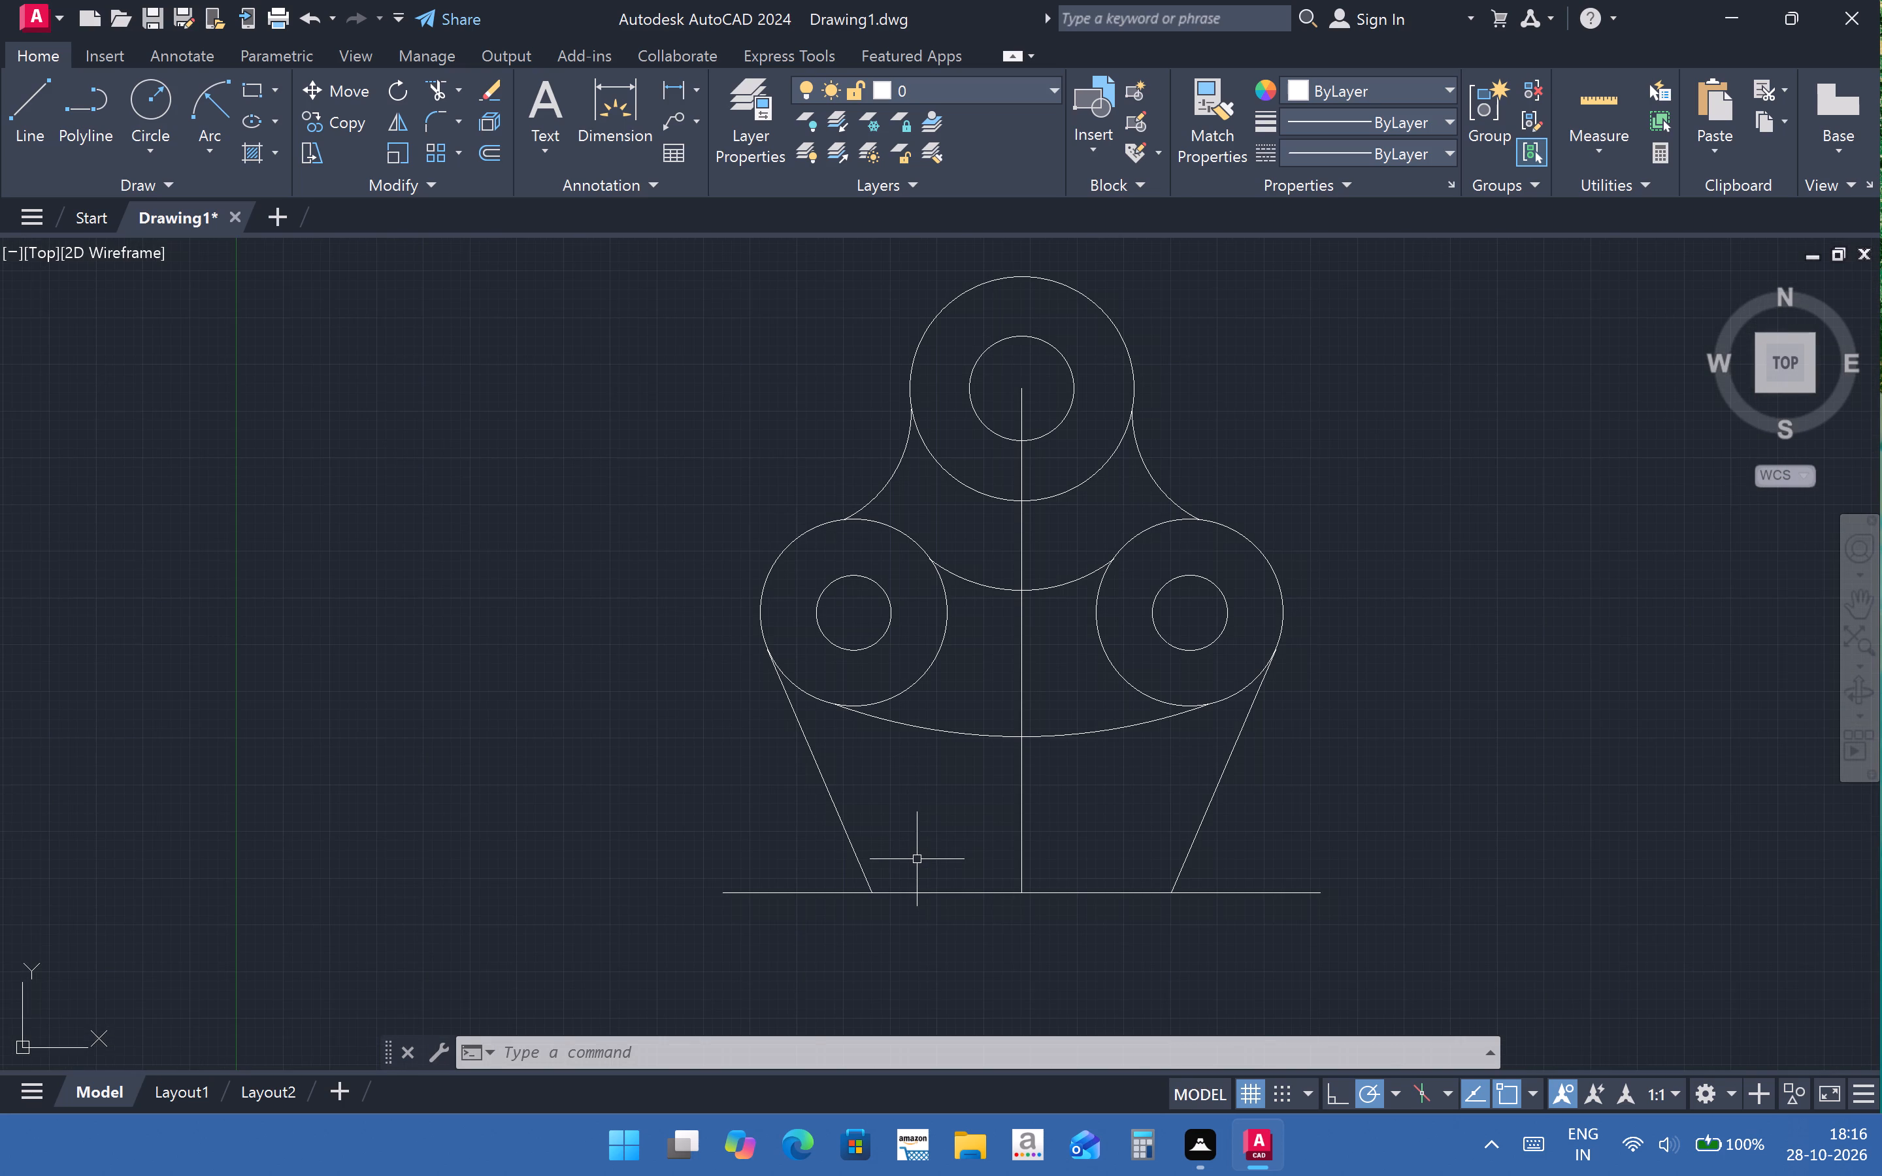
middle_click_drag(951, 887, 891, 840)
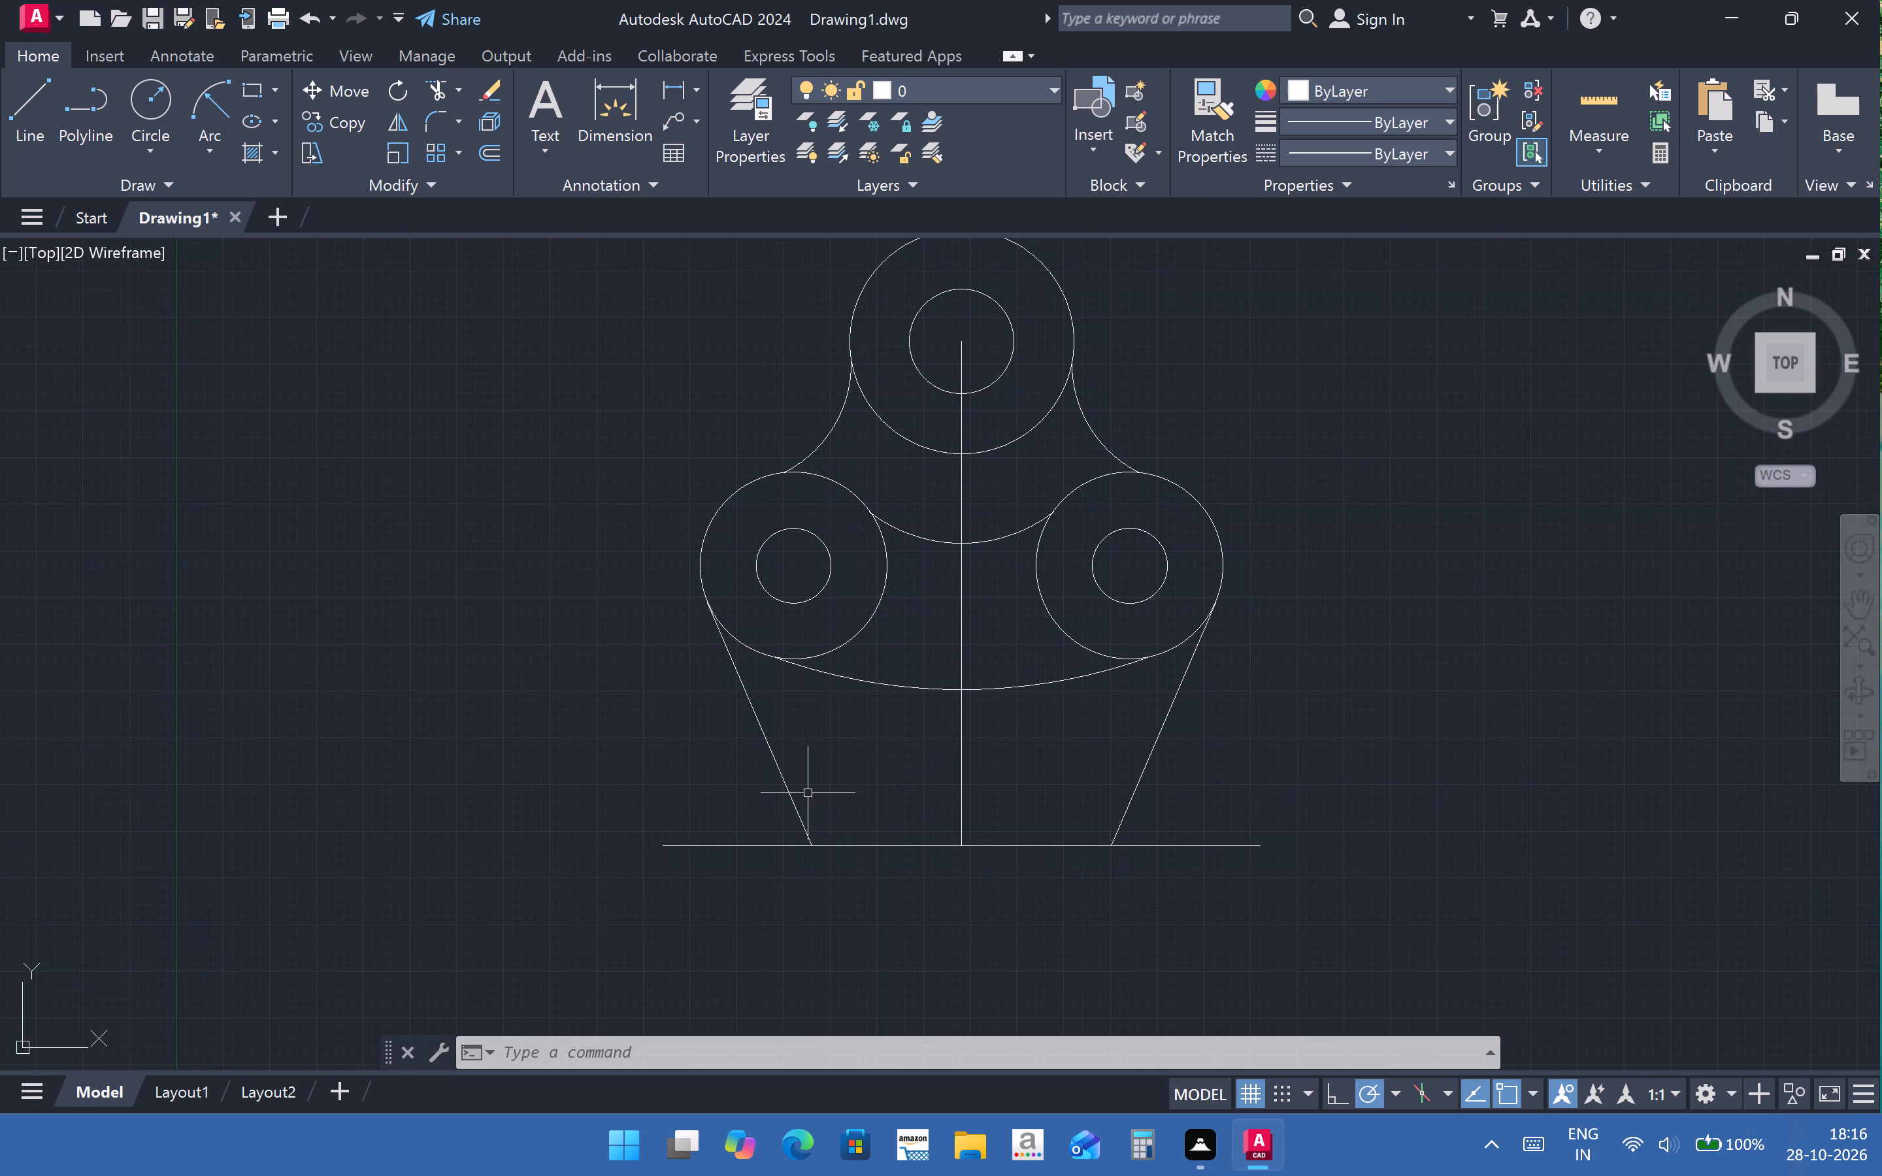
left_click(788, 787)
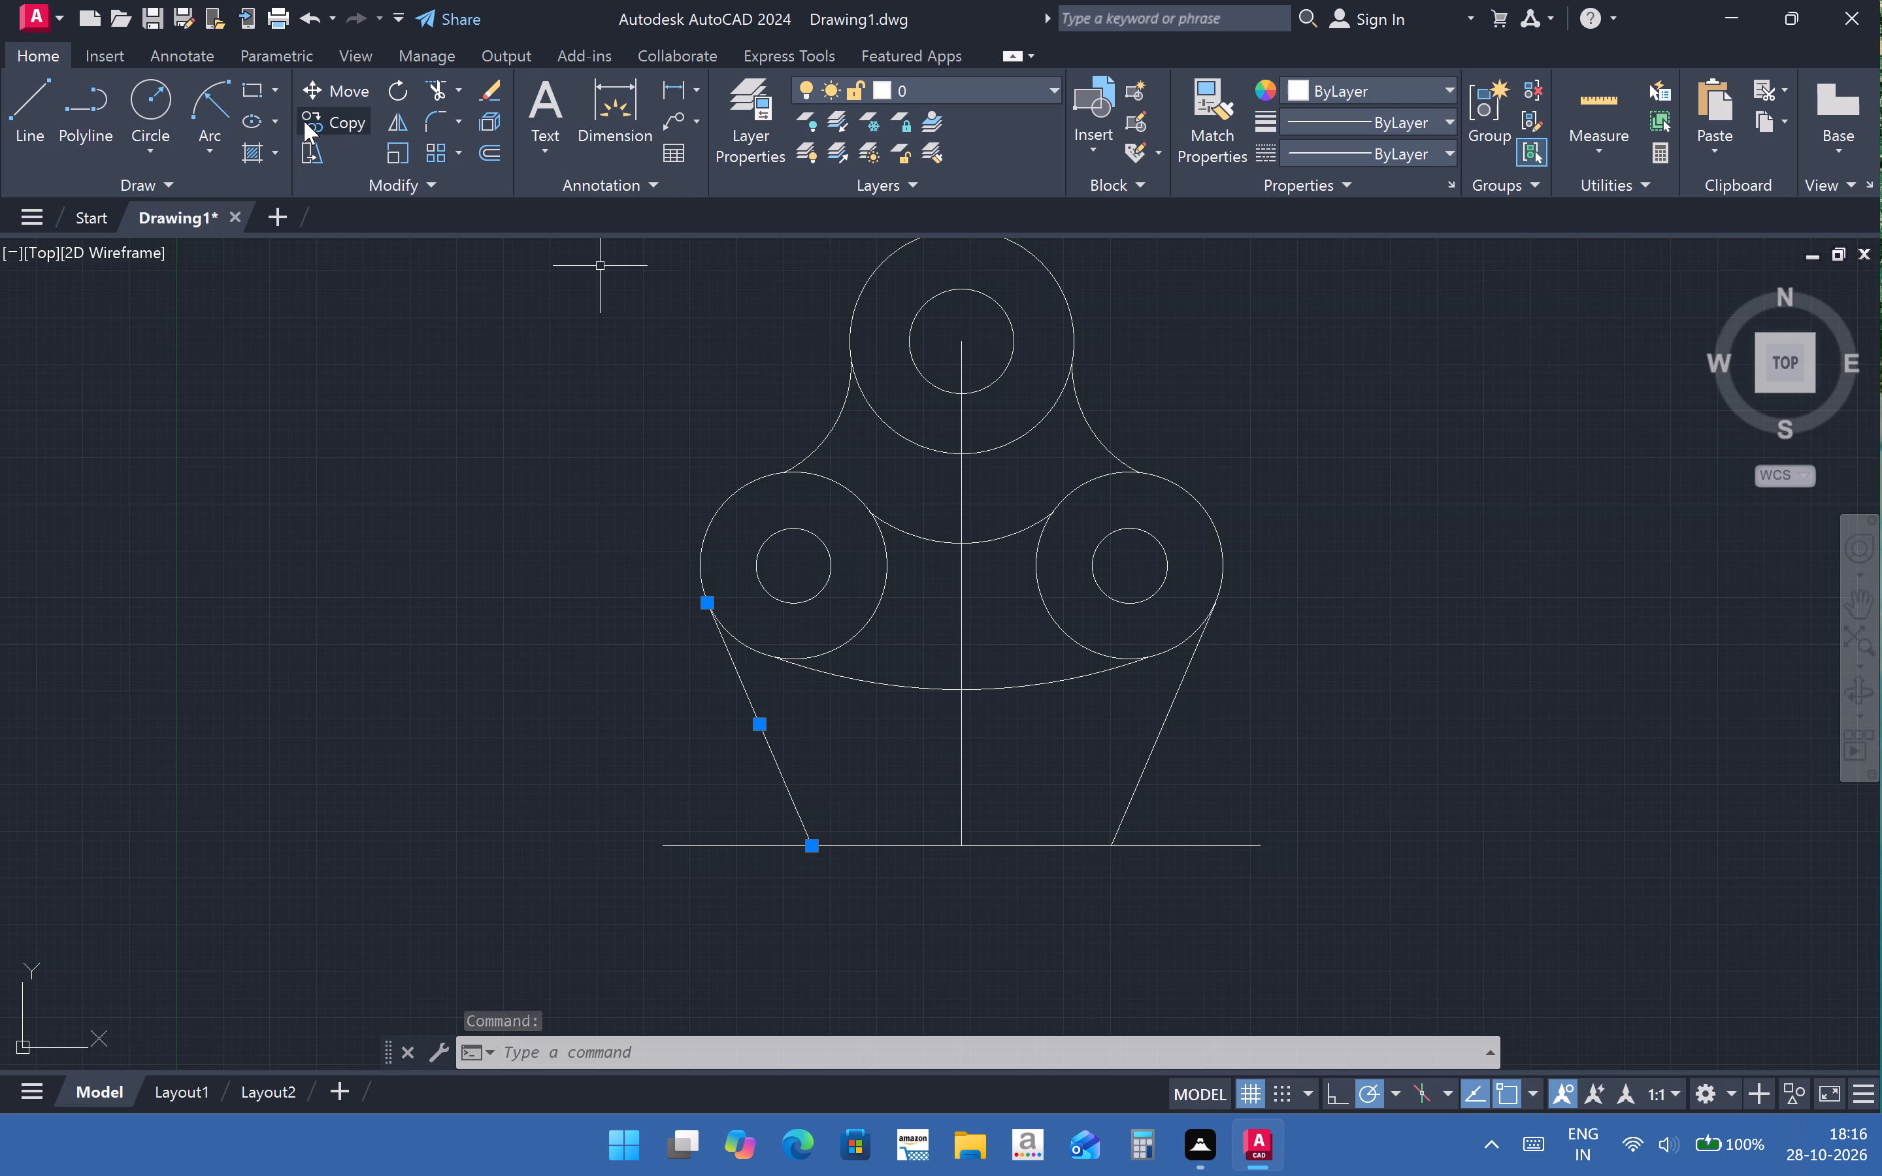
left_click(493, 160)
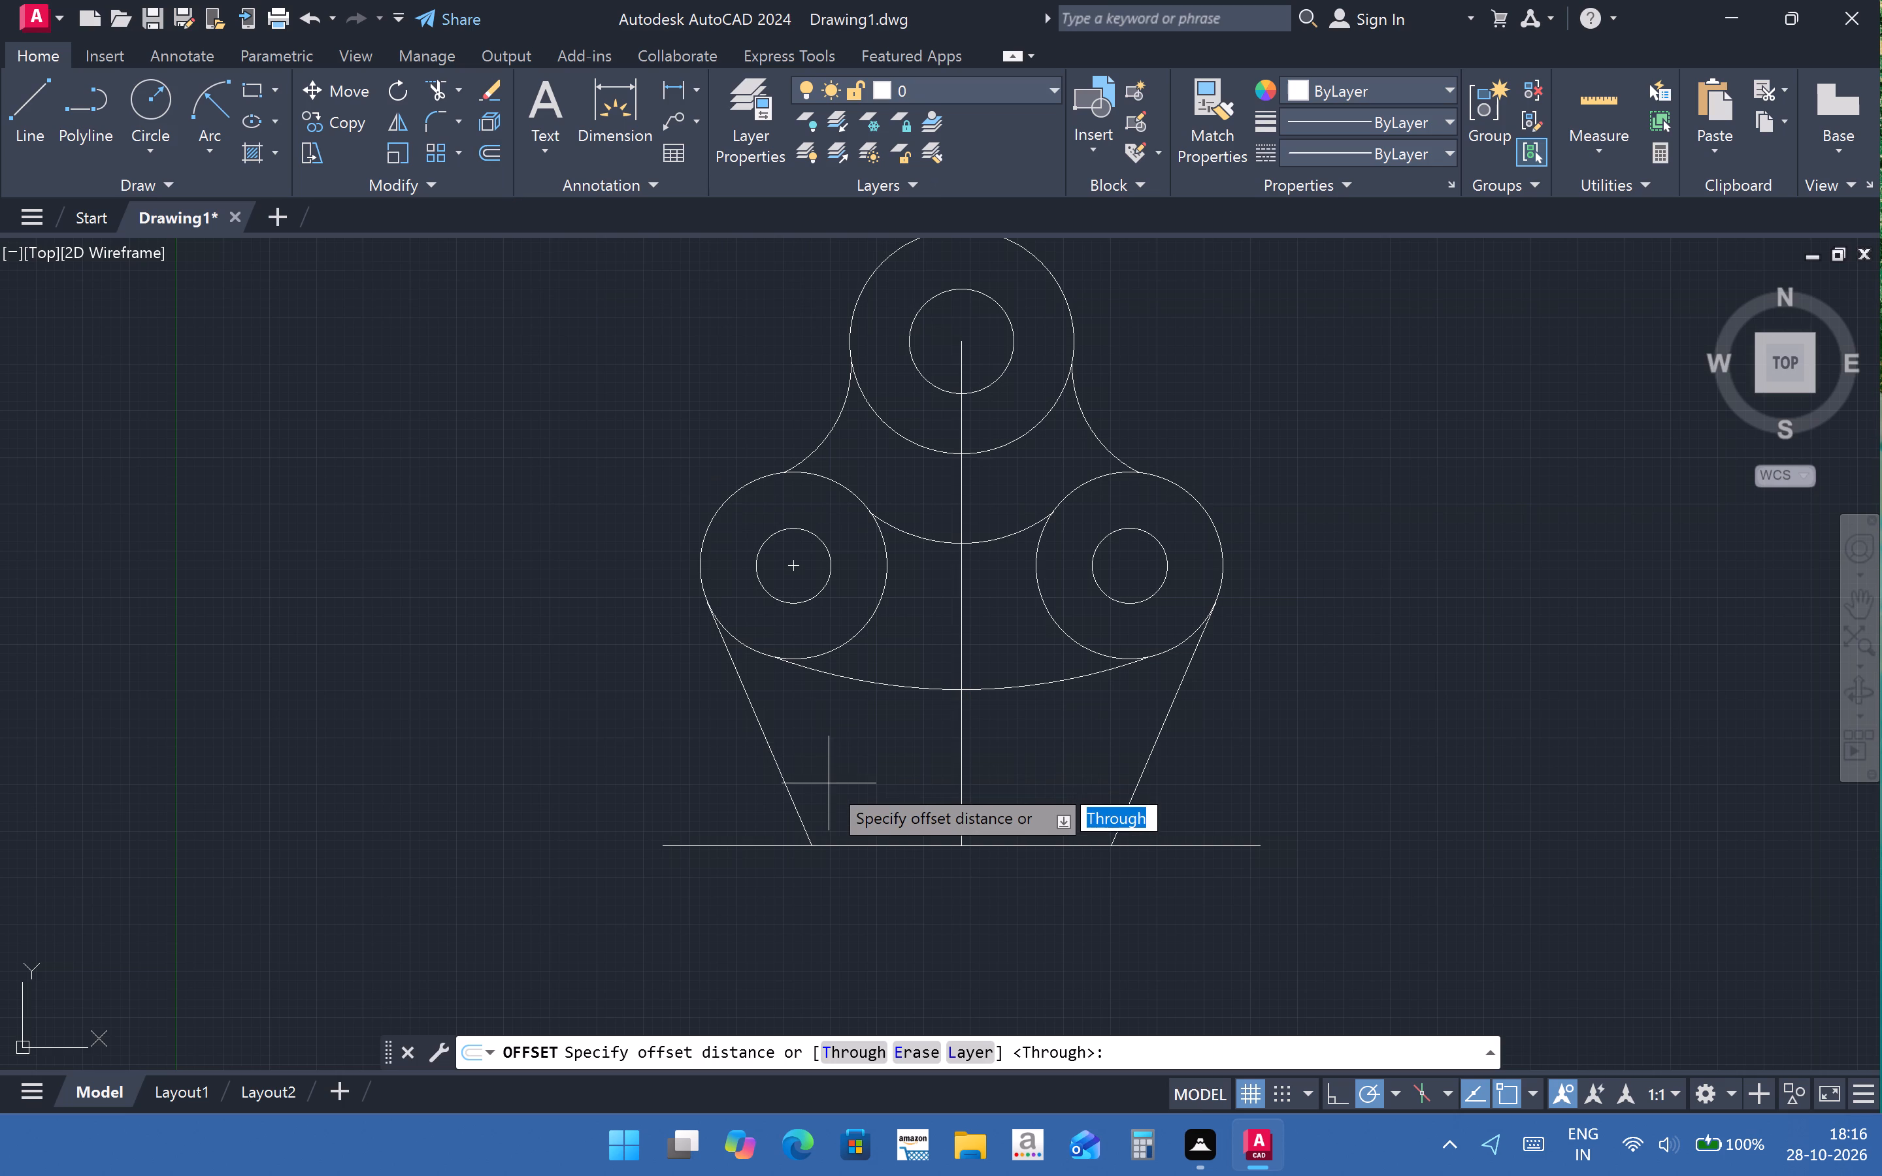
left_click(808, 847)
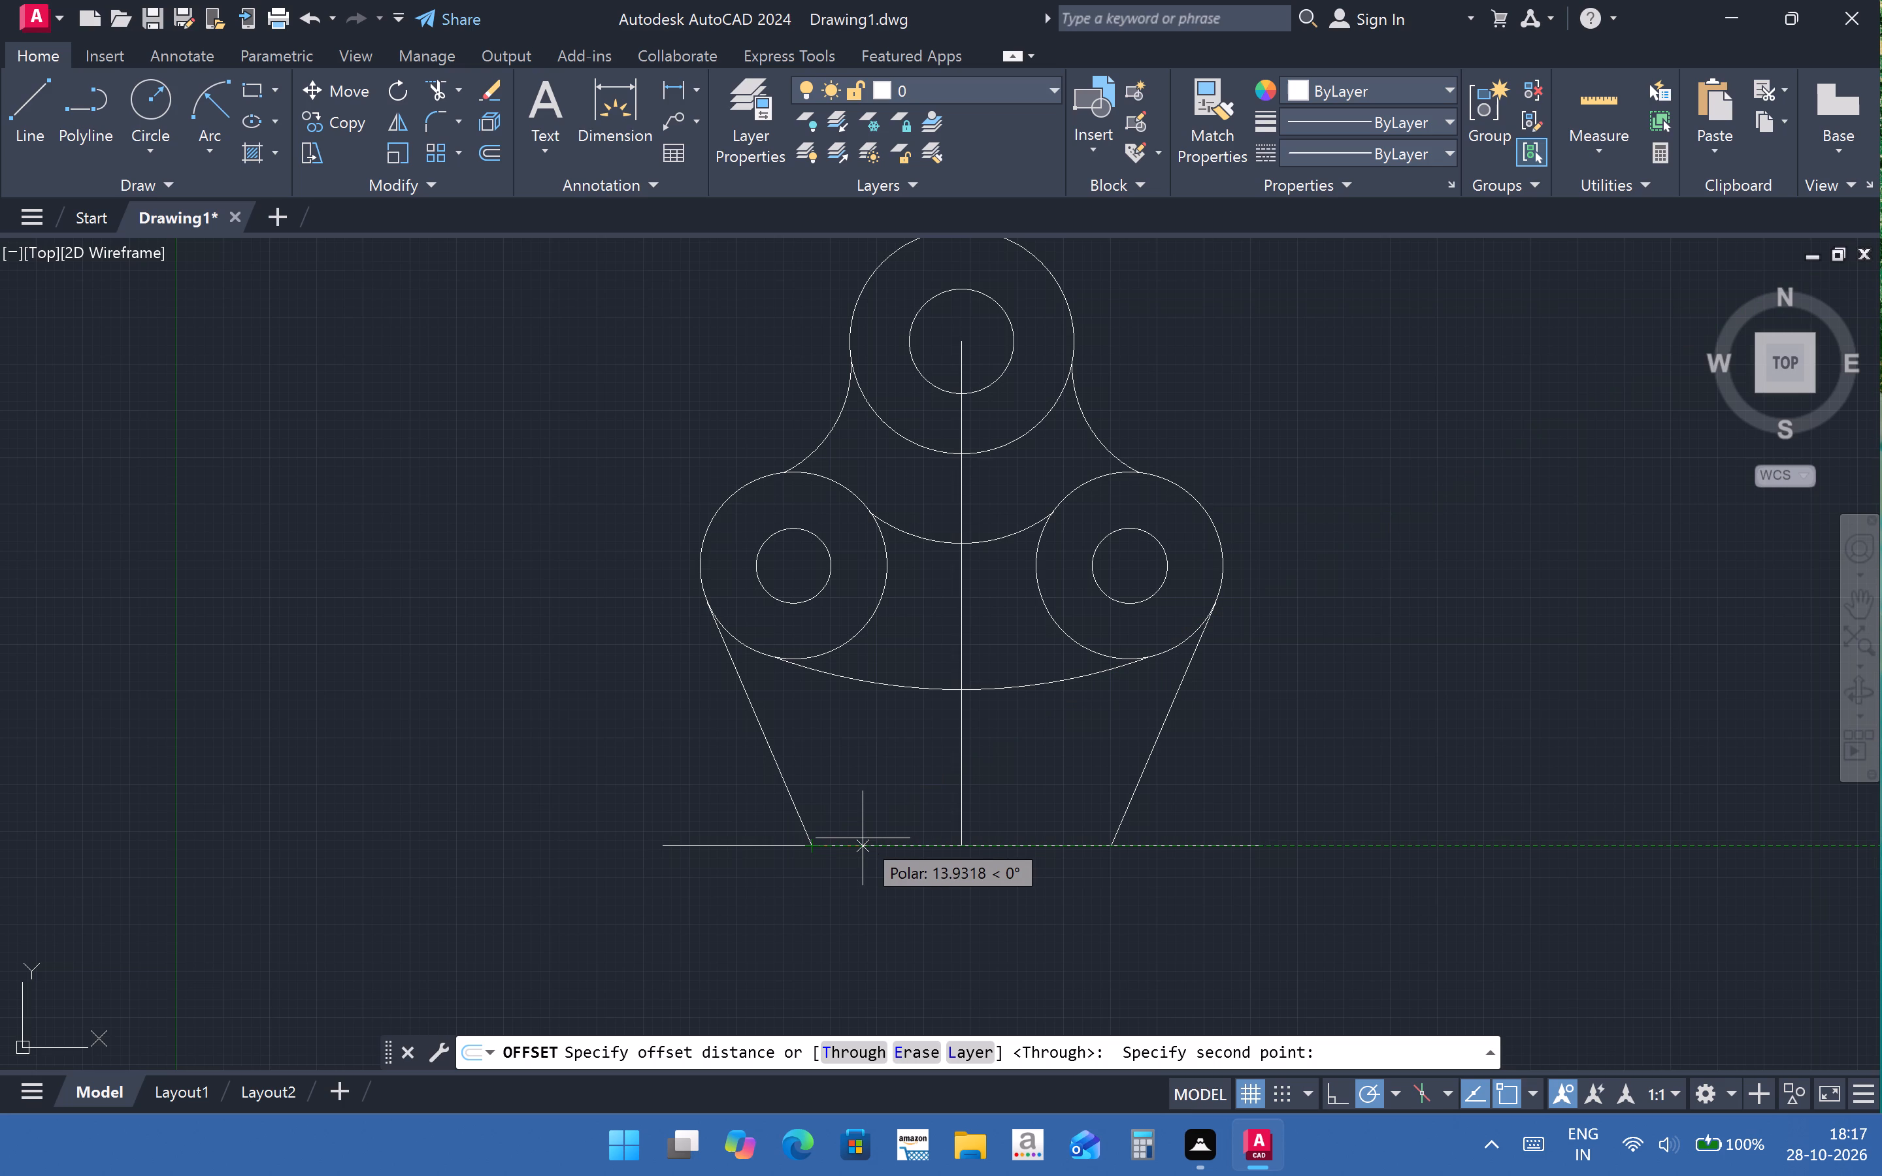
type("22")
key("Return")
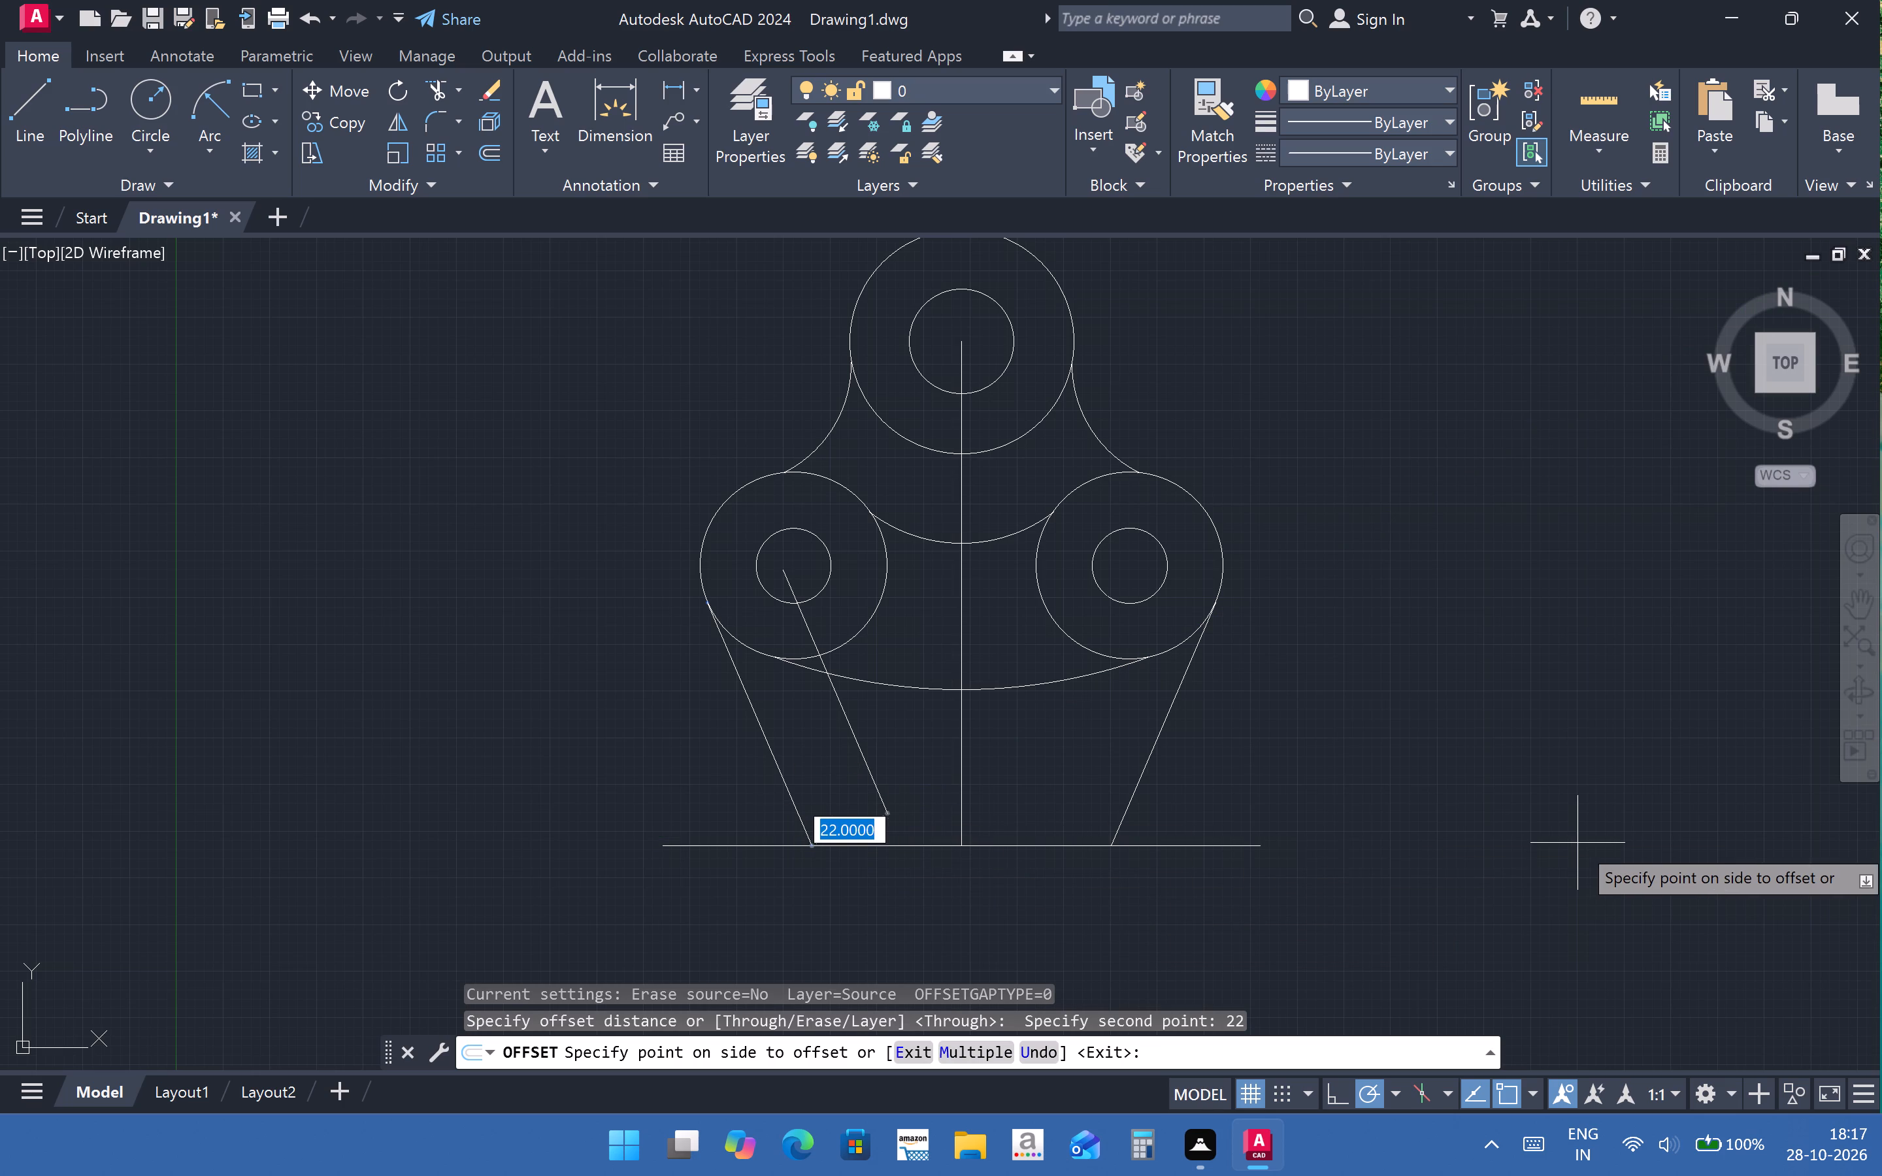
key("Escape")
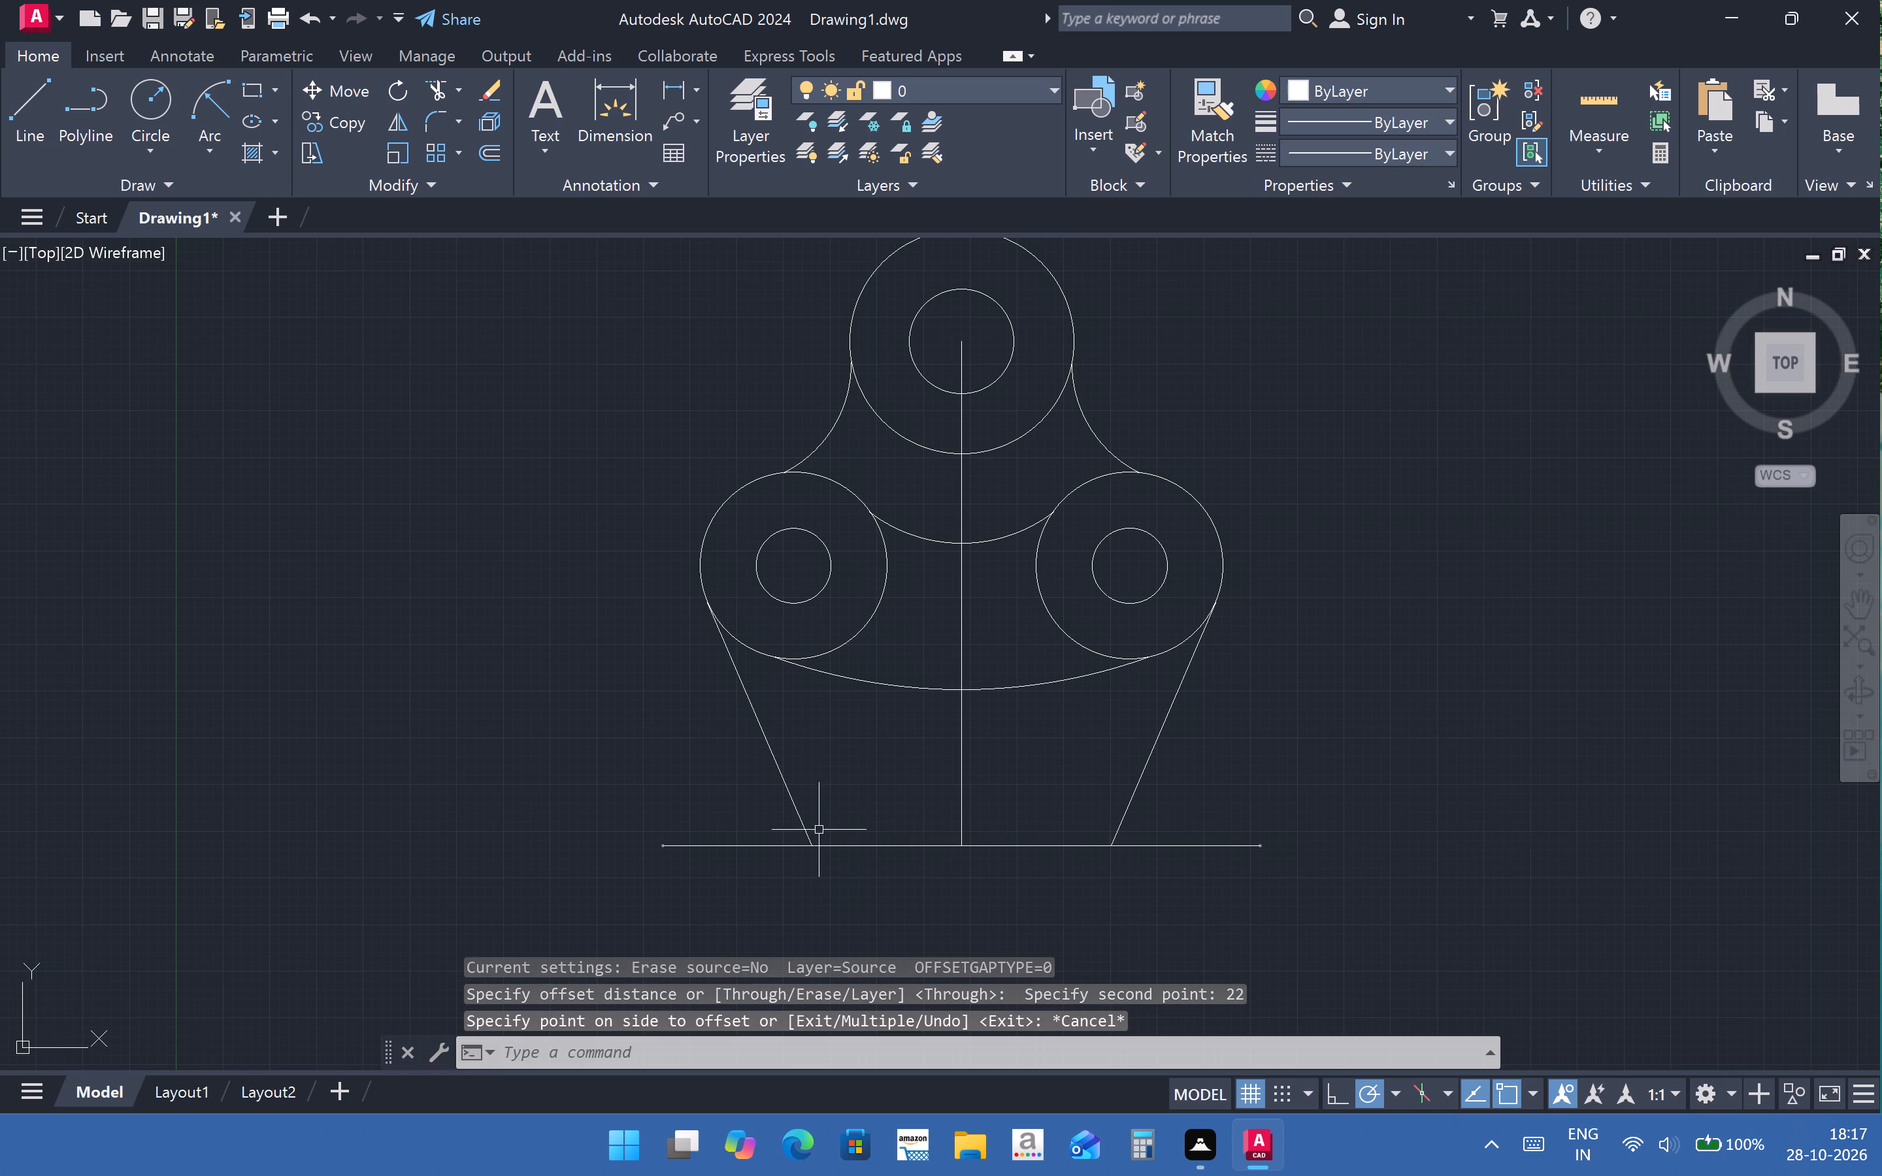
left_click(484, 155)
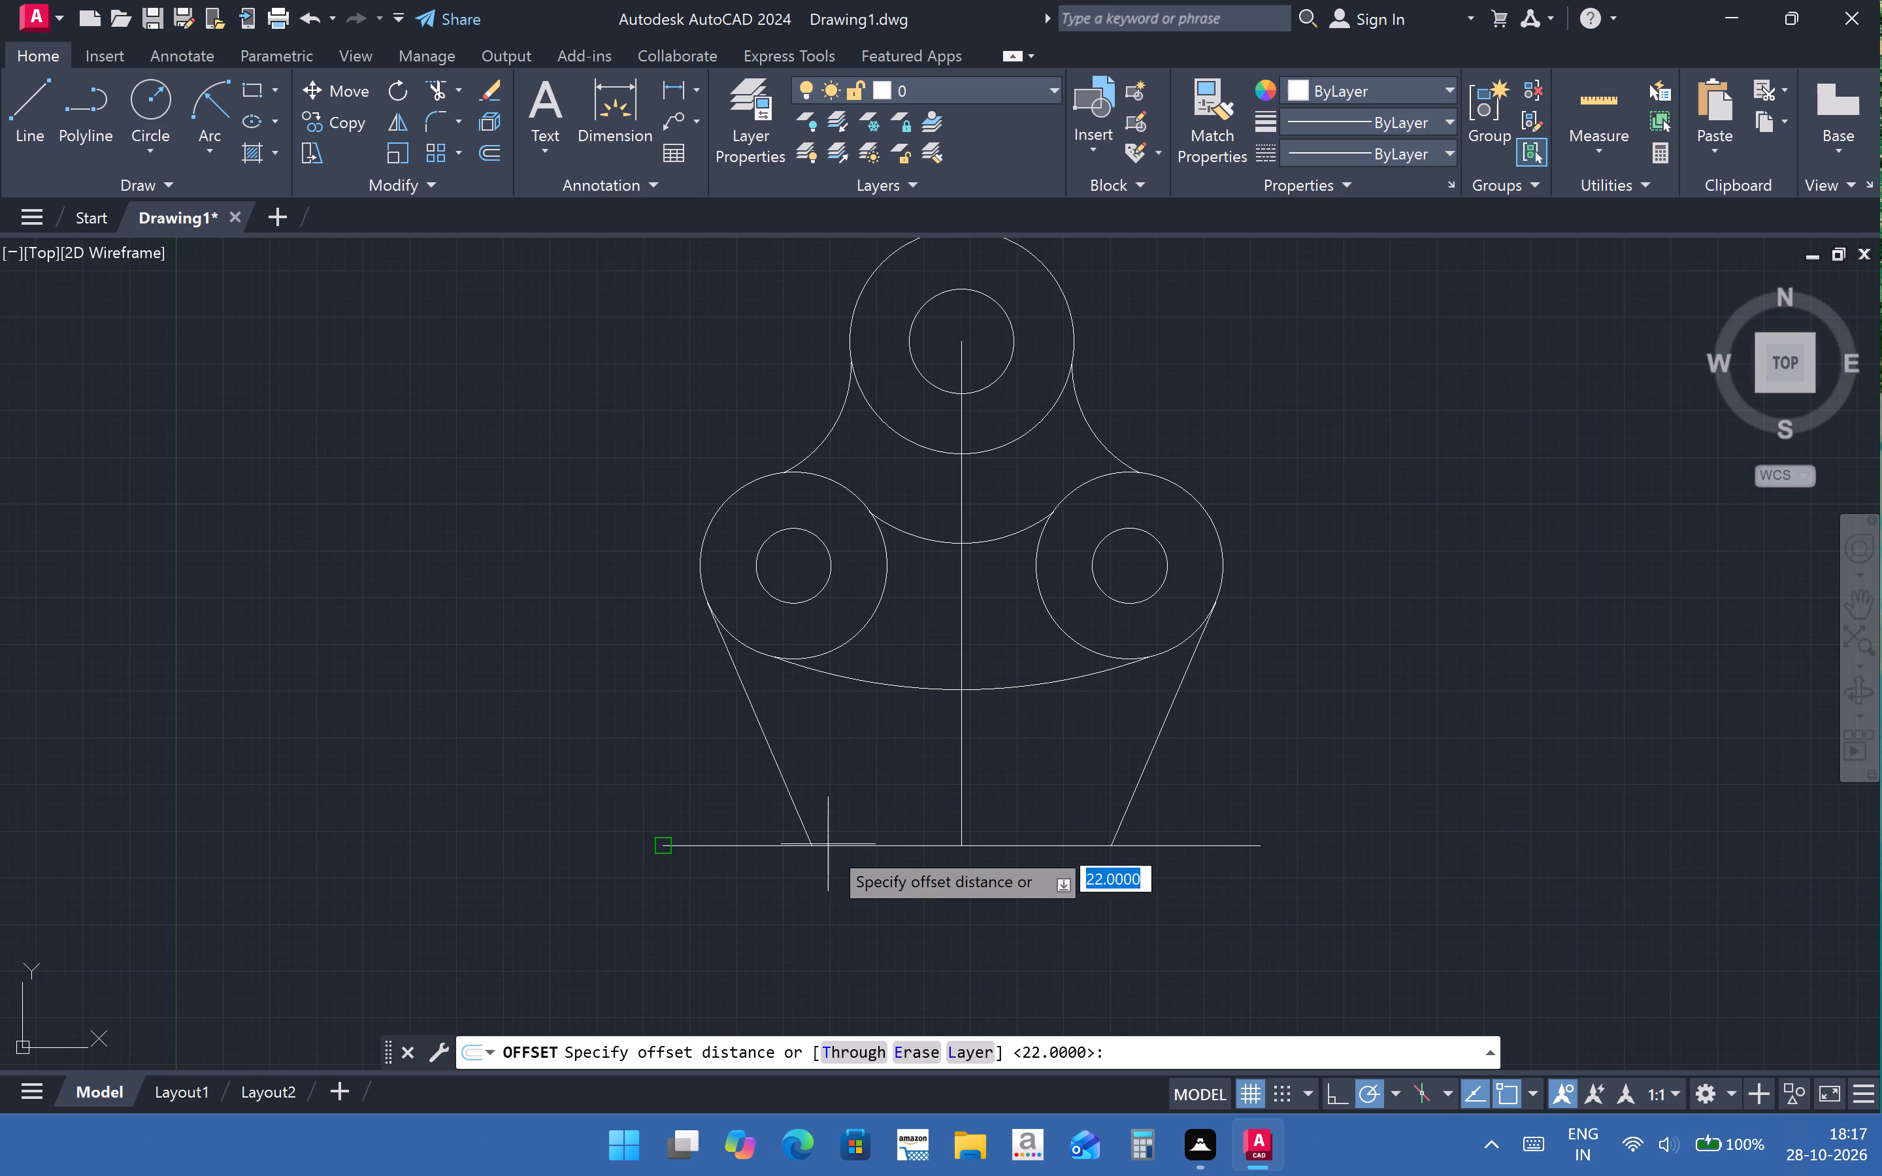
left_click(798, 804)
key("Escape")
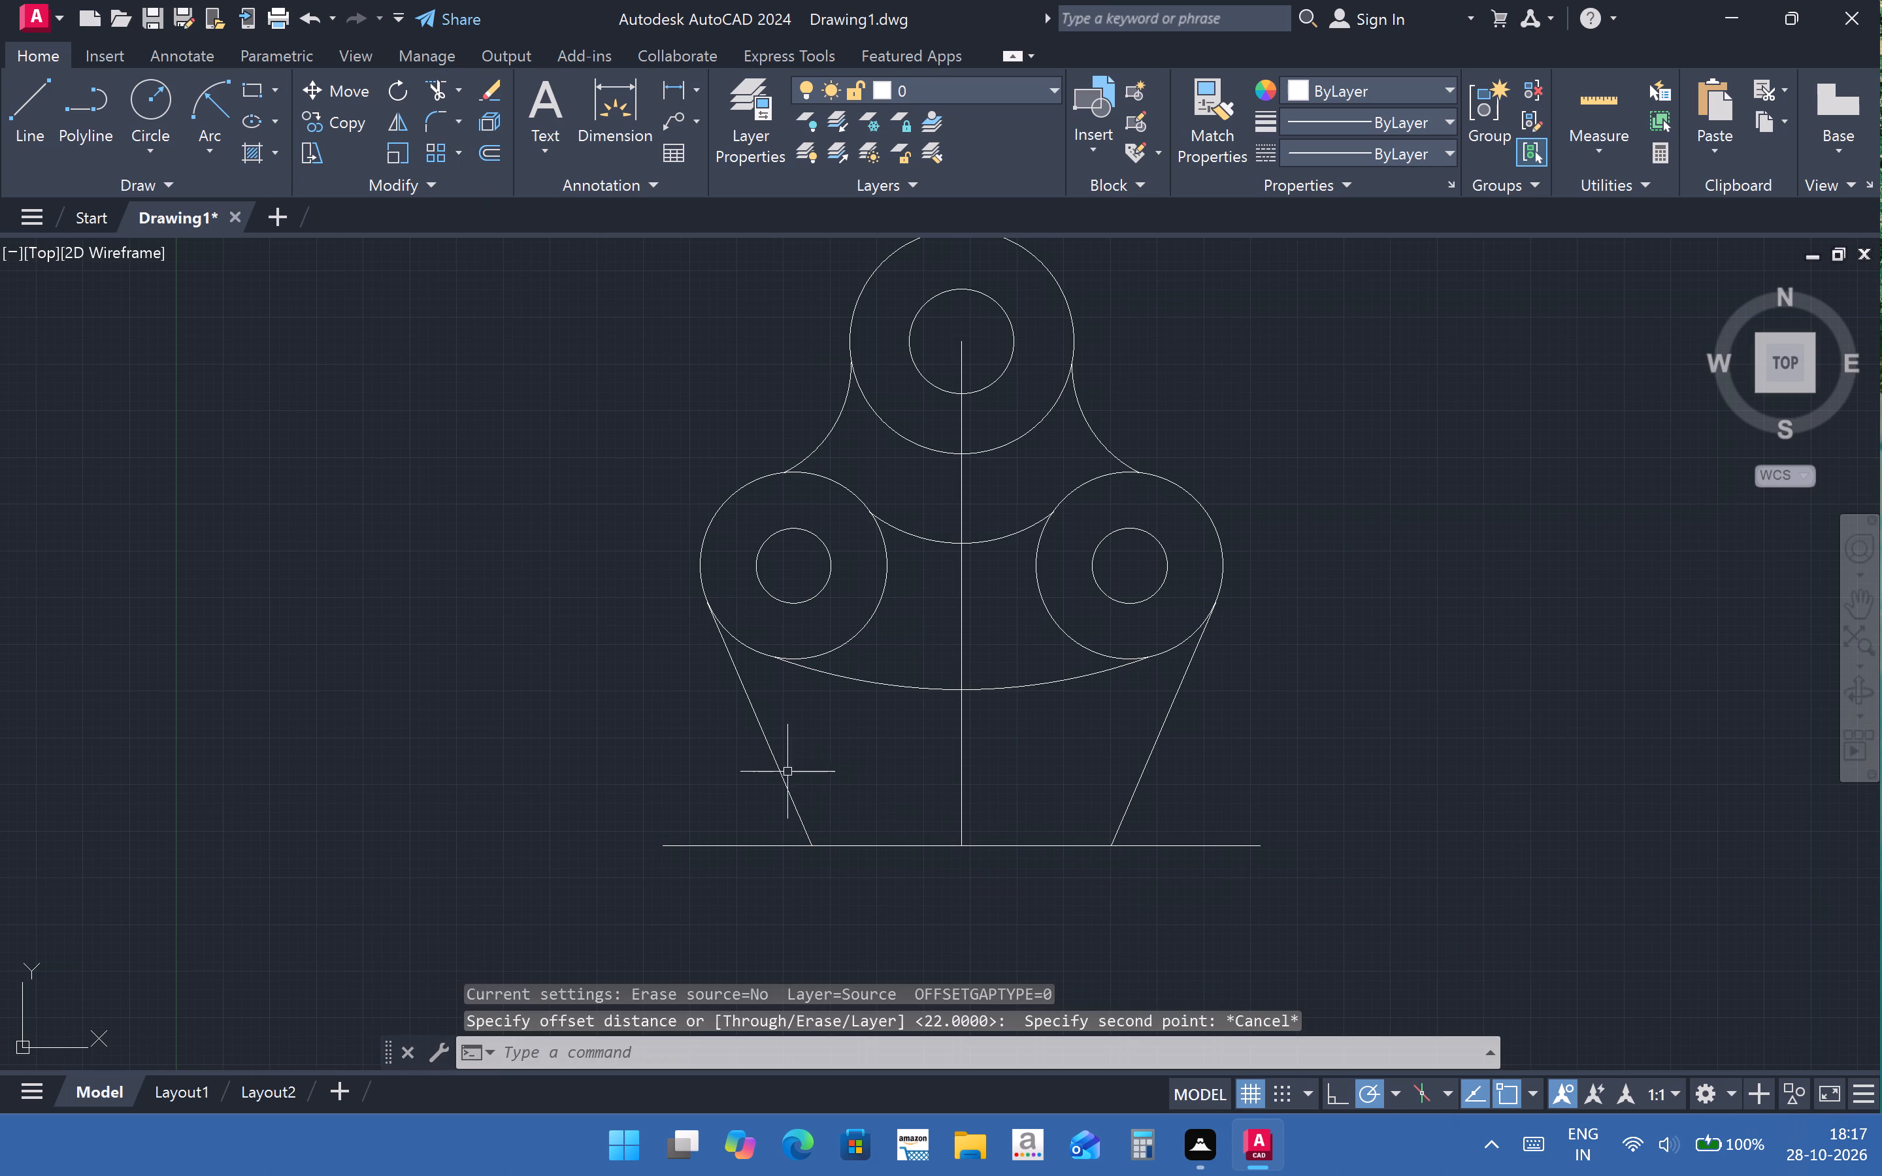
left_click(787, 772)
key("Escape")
Offset the left slanted tangent line 22 mm inward, toward the vertical centre line.
left_click(785, 785)
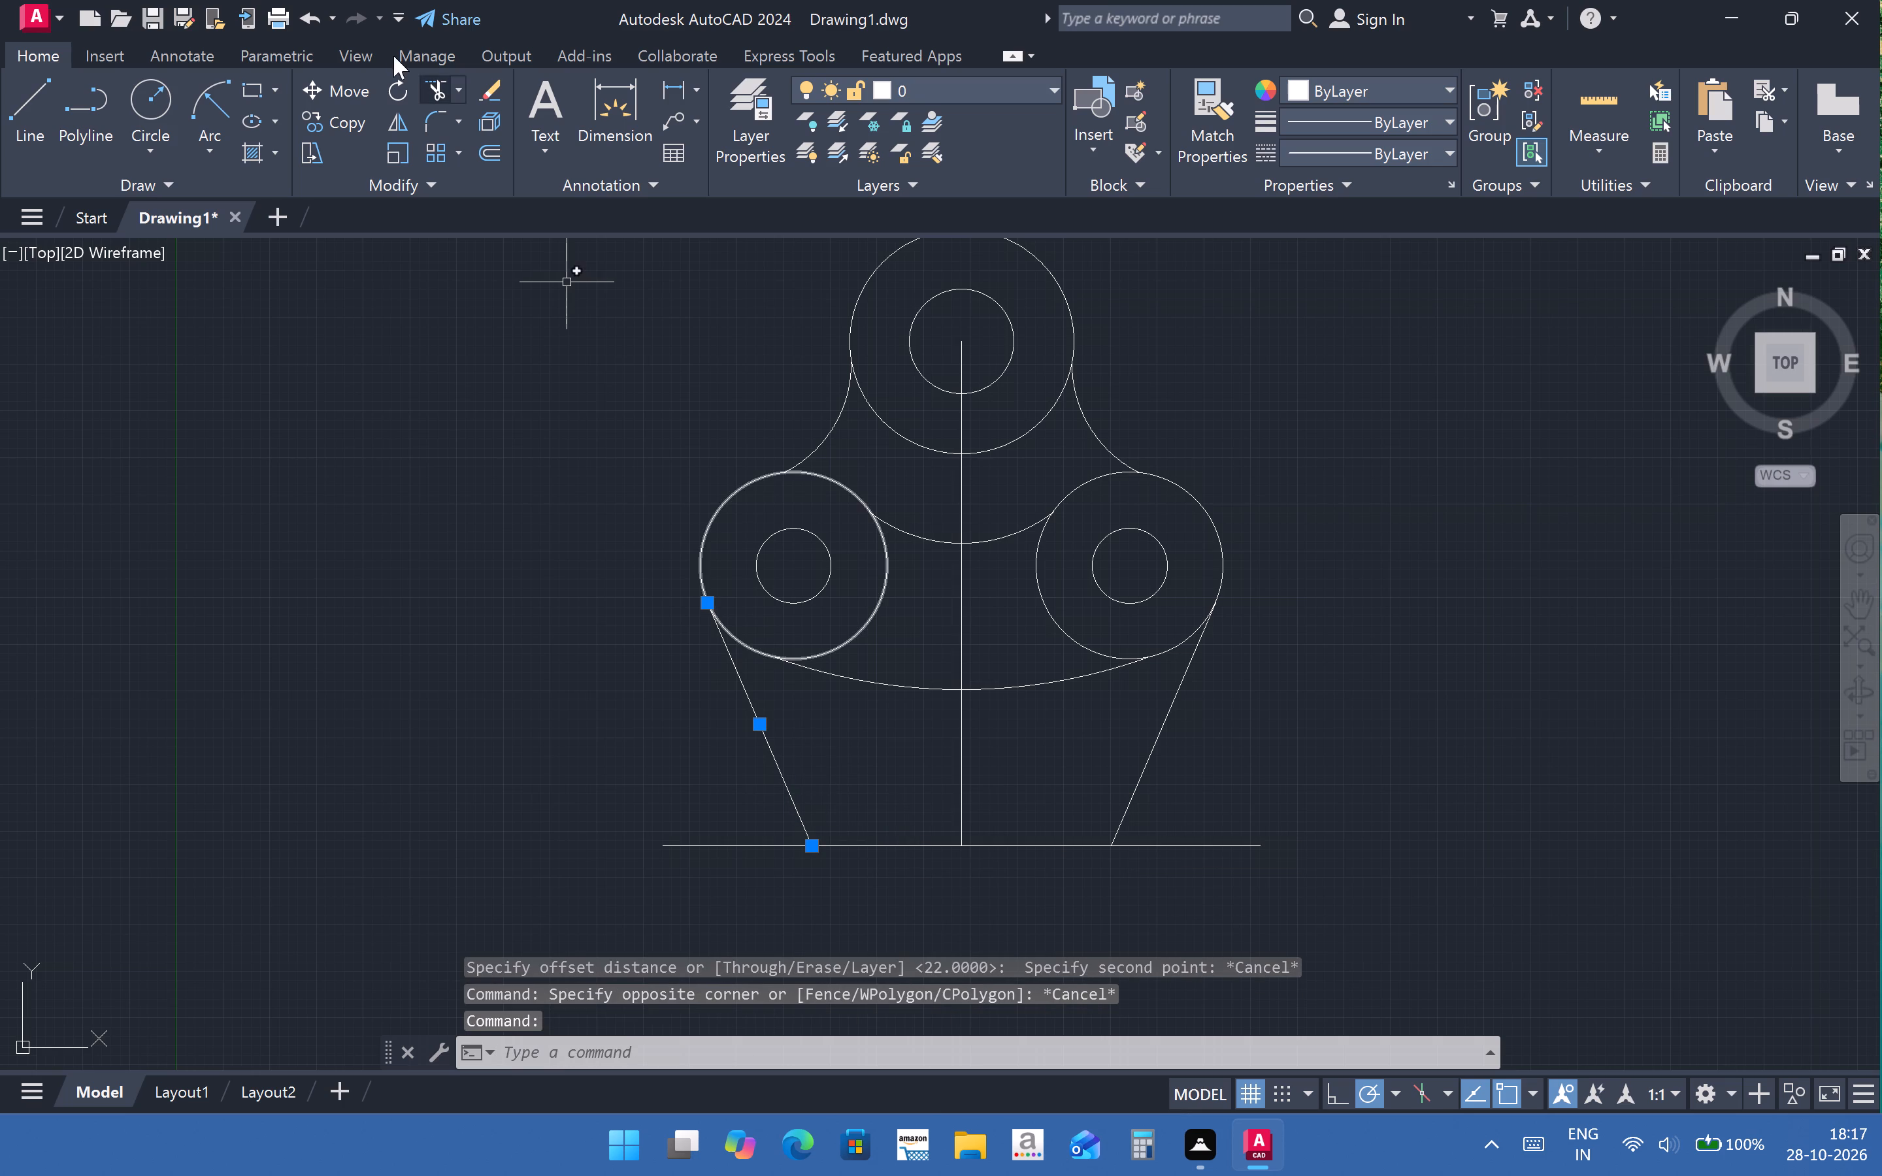
left_click(493, 154)
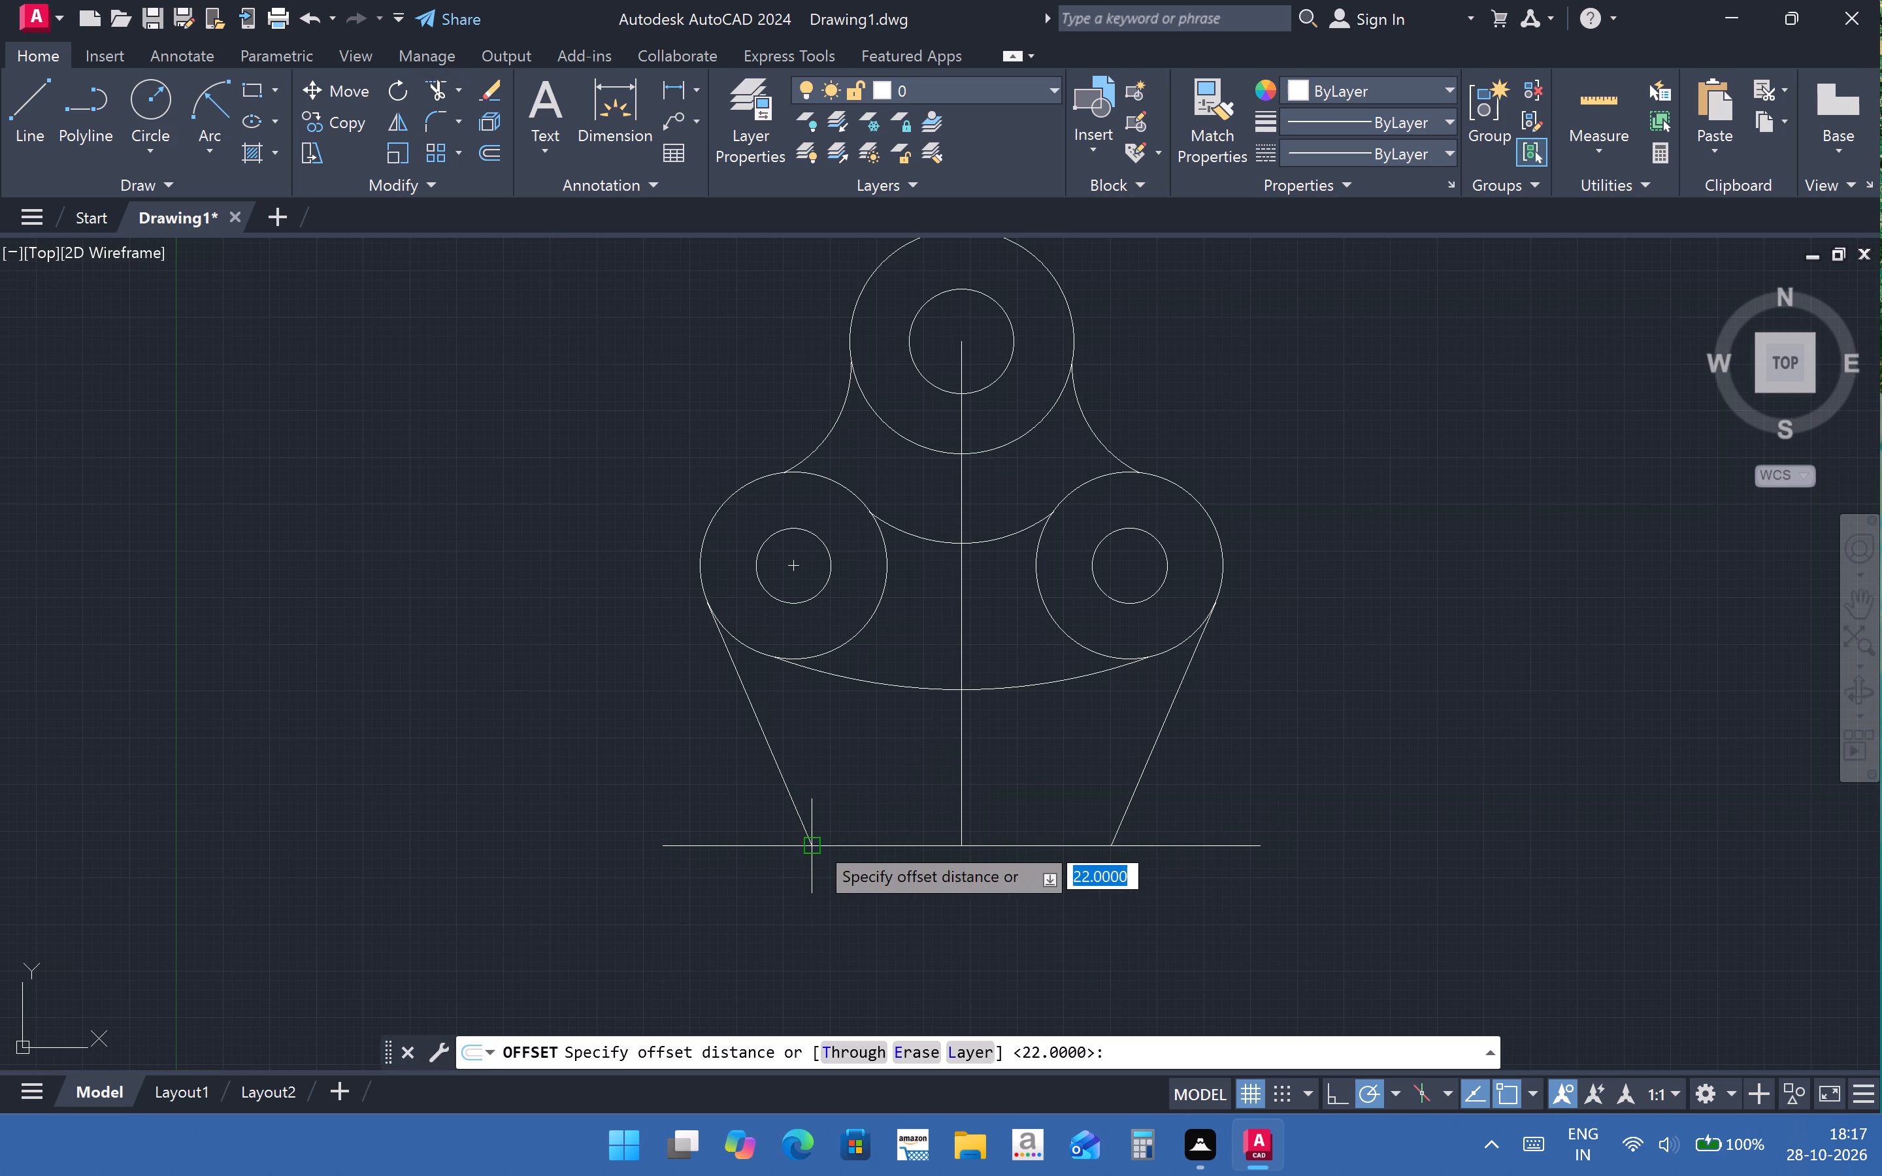
left_click(810, 843)
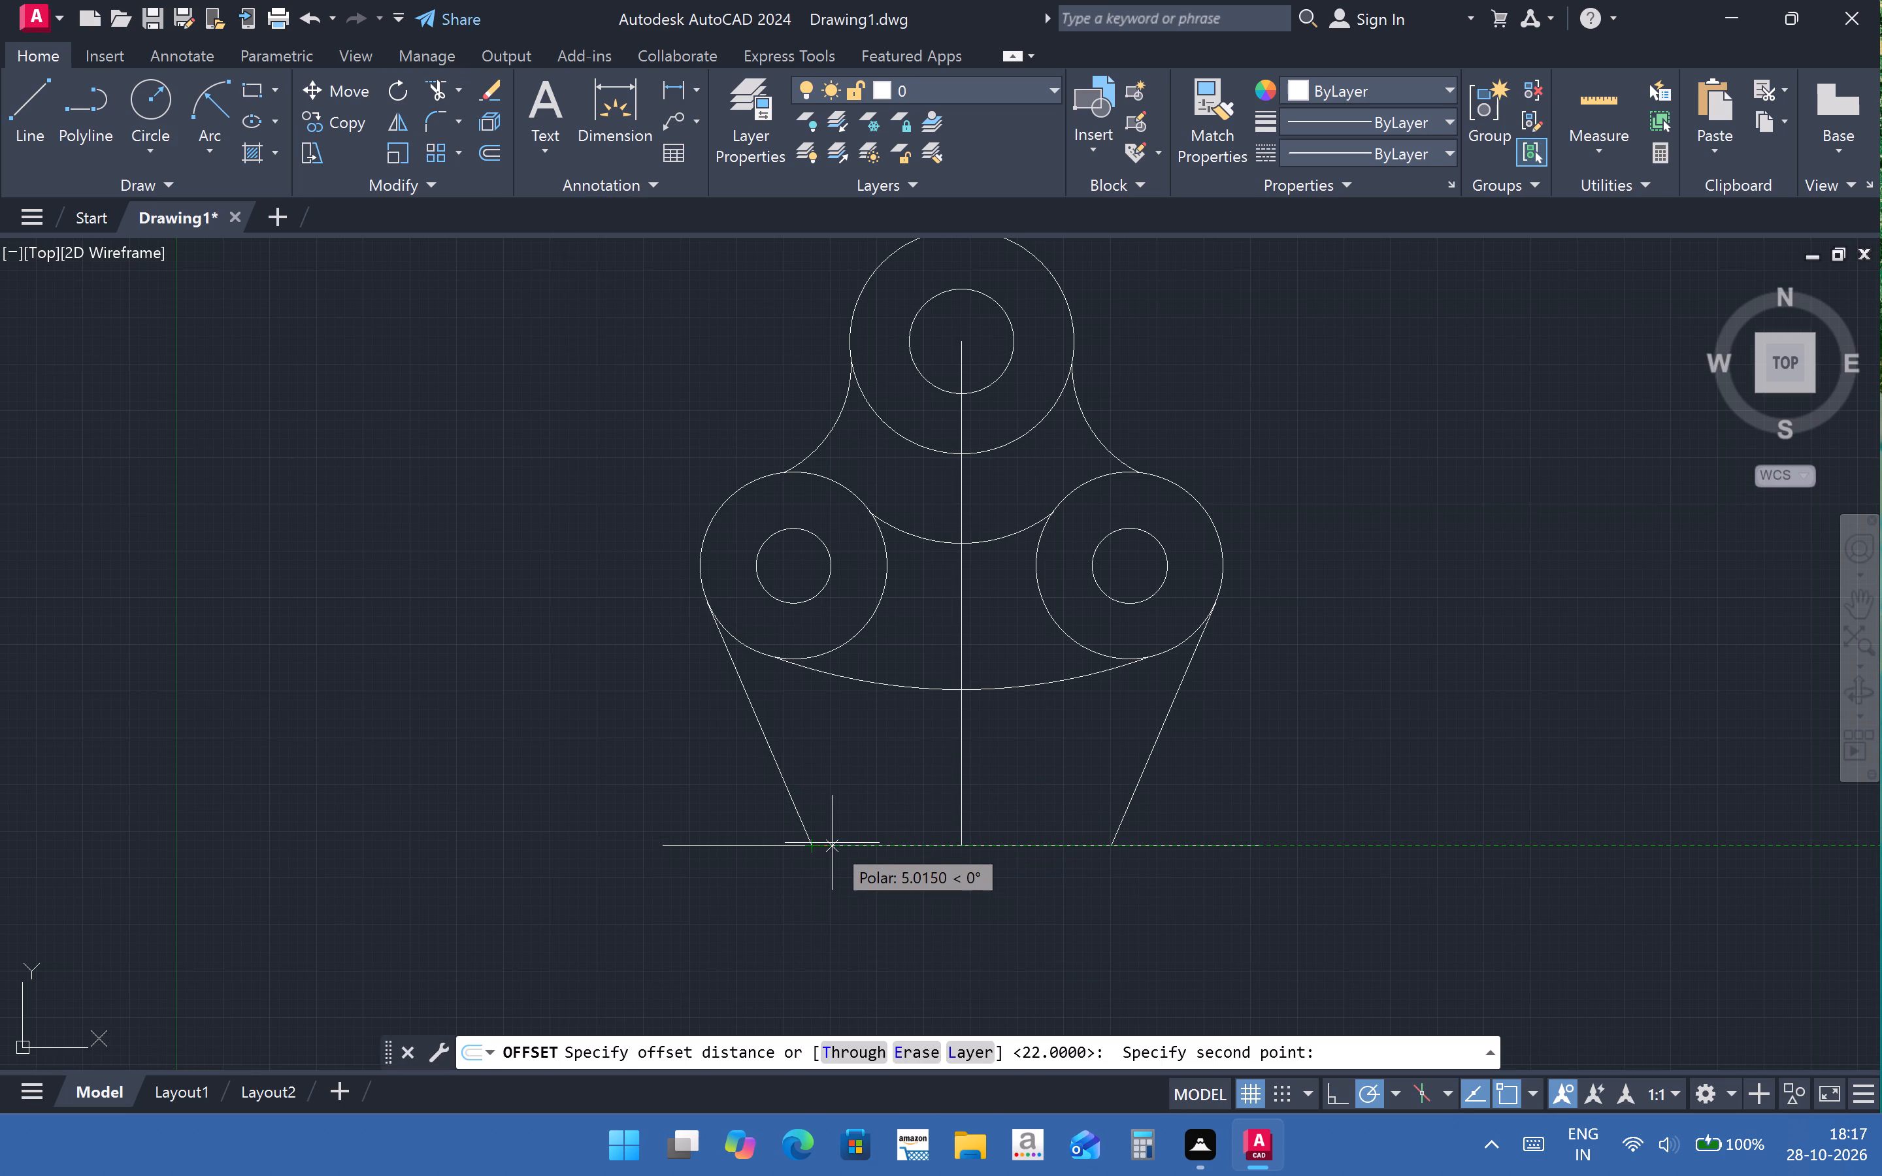
type("22")
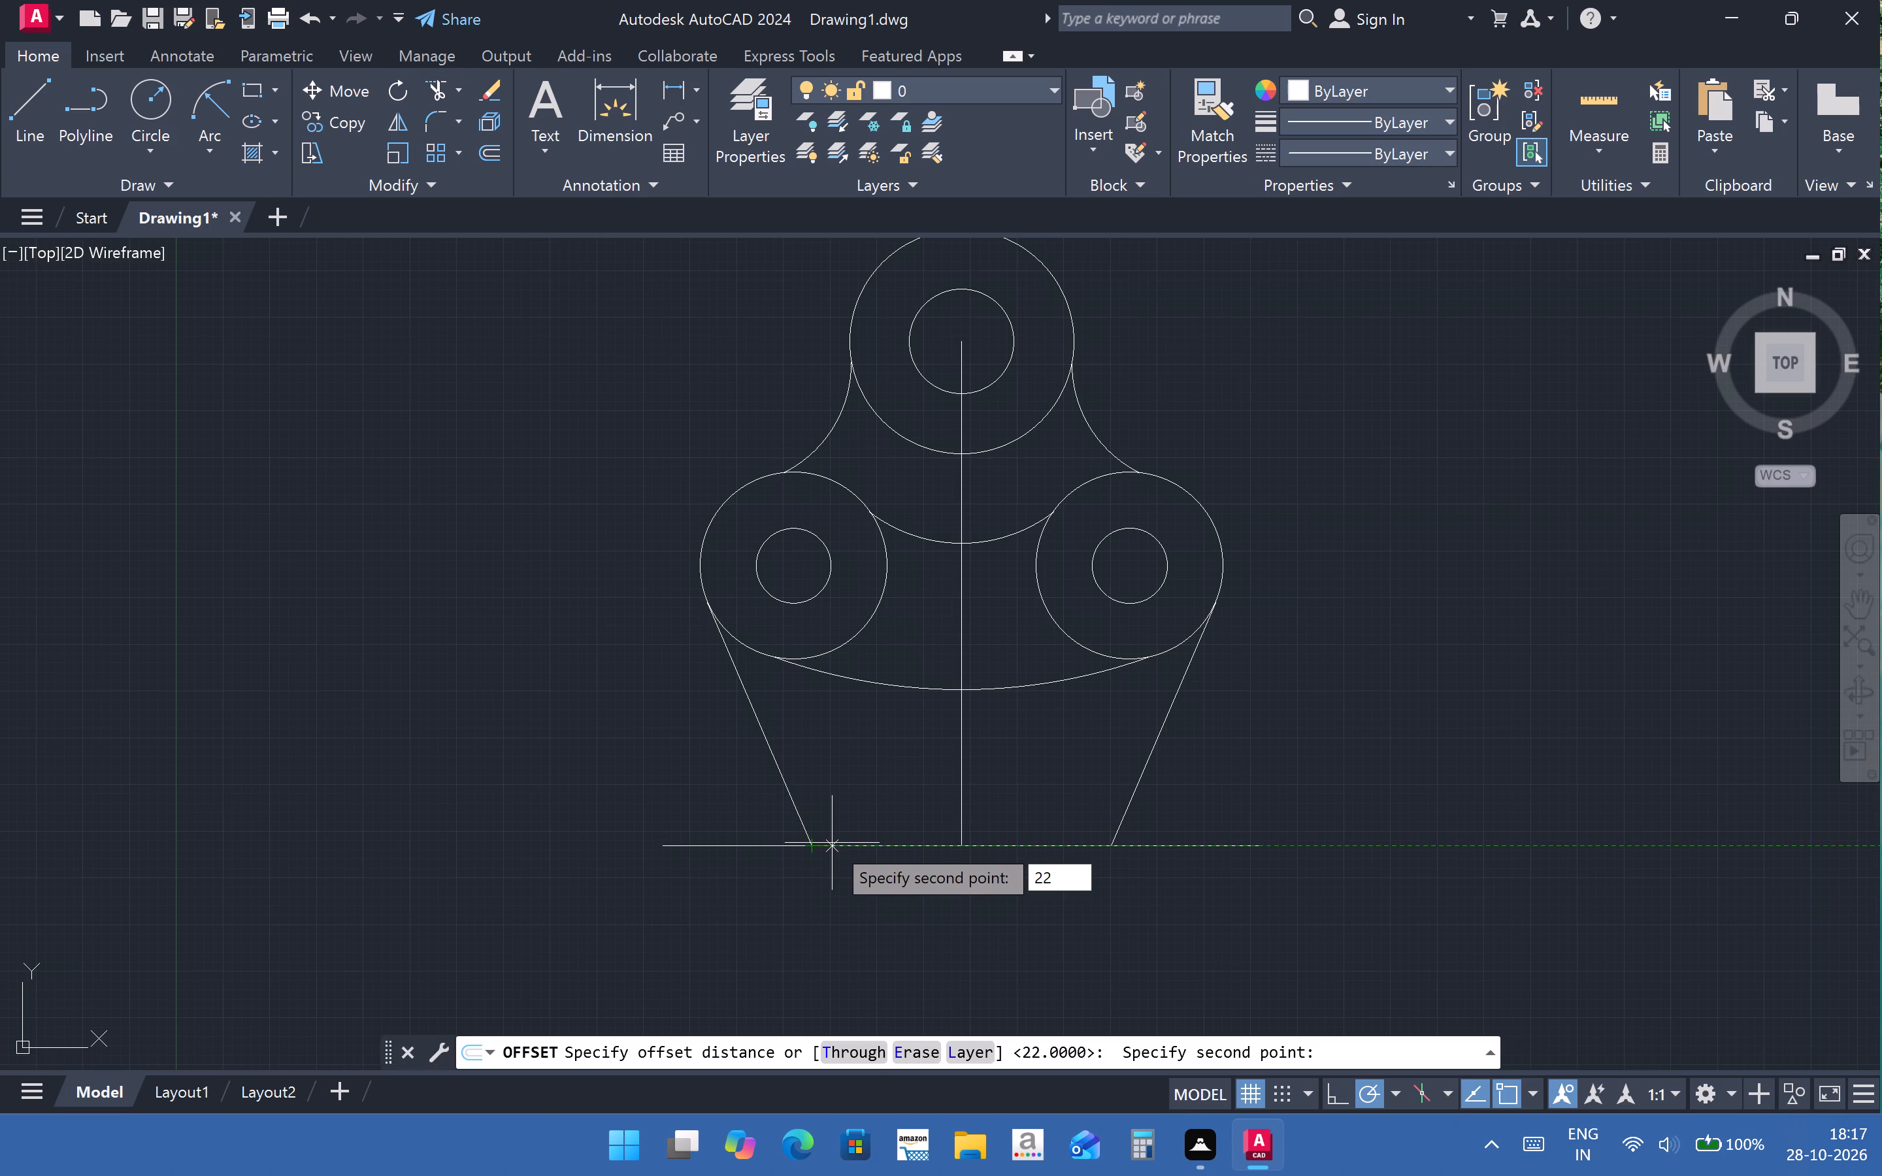
key("Return")
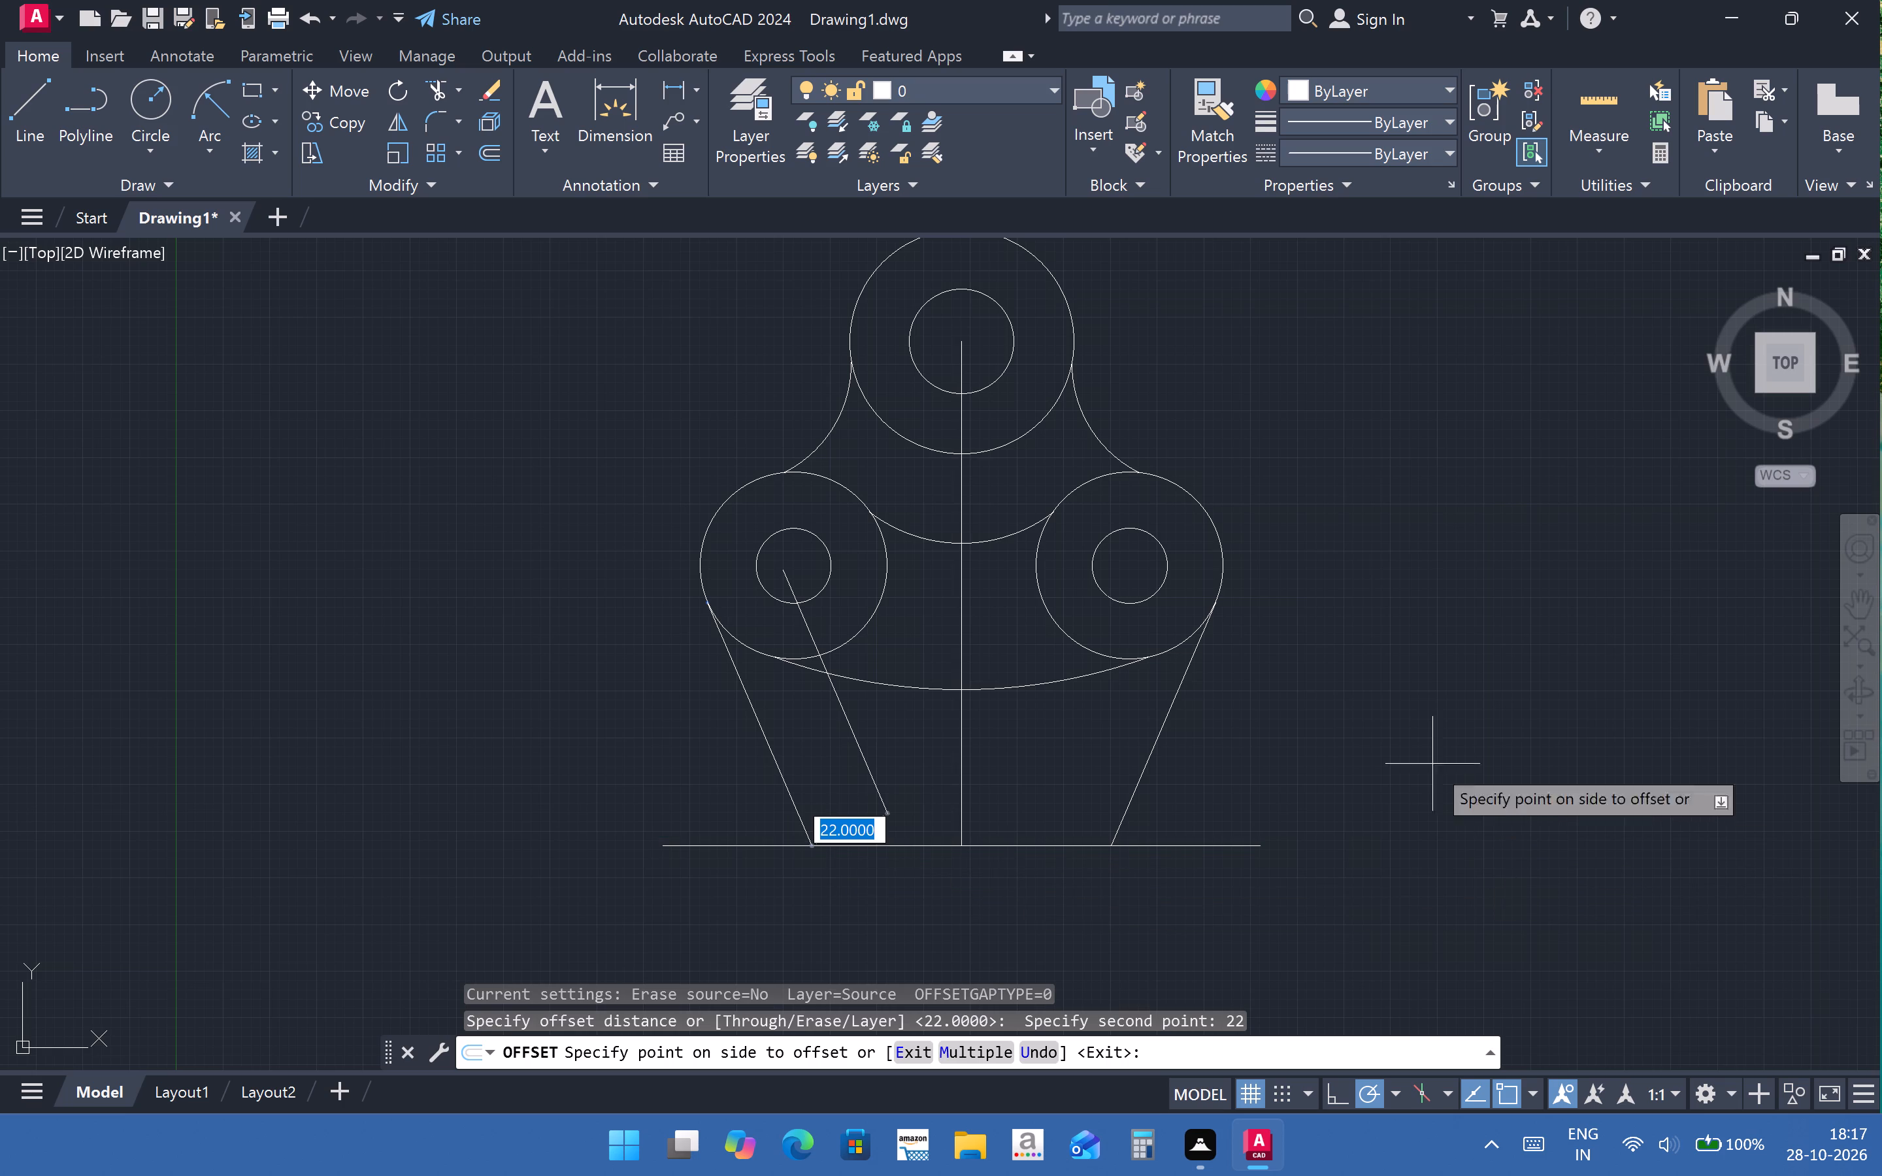
left_click(908, 820)
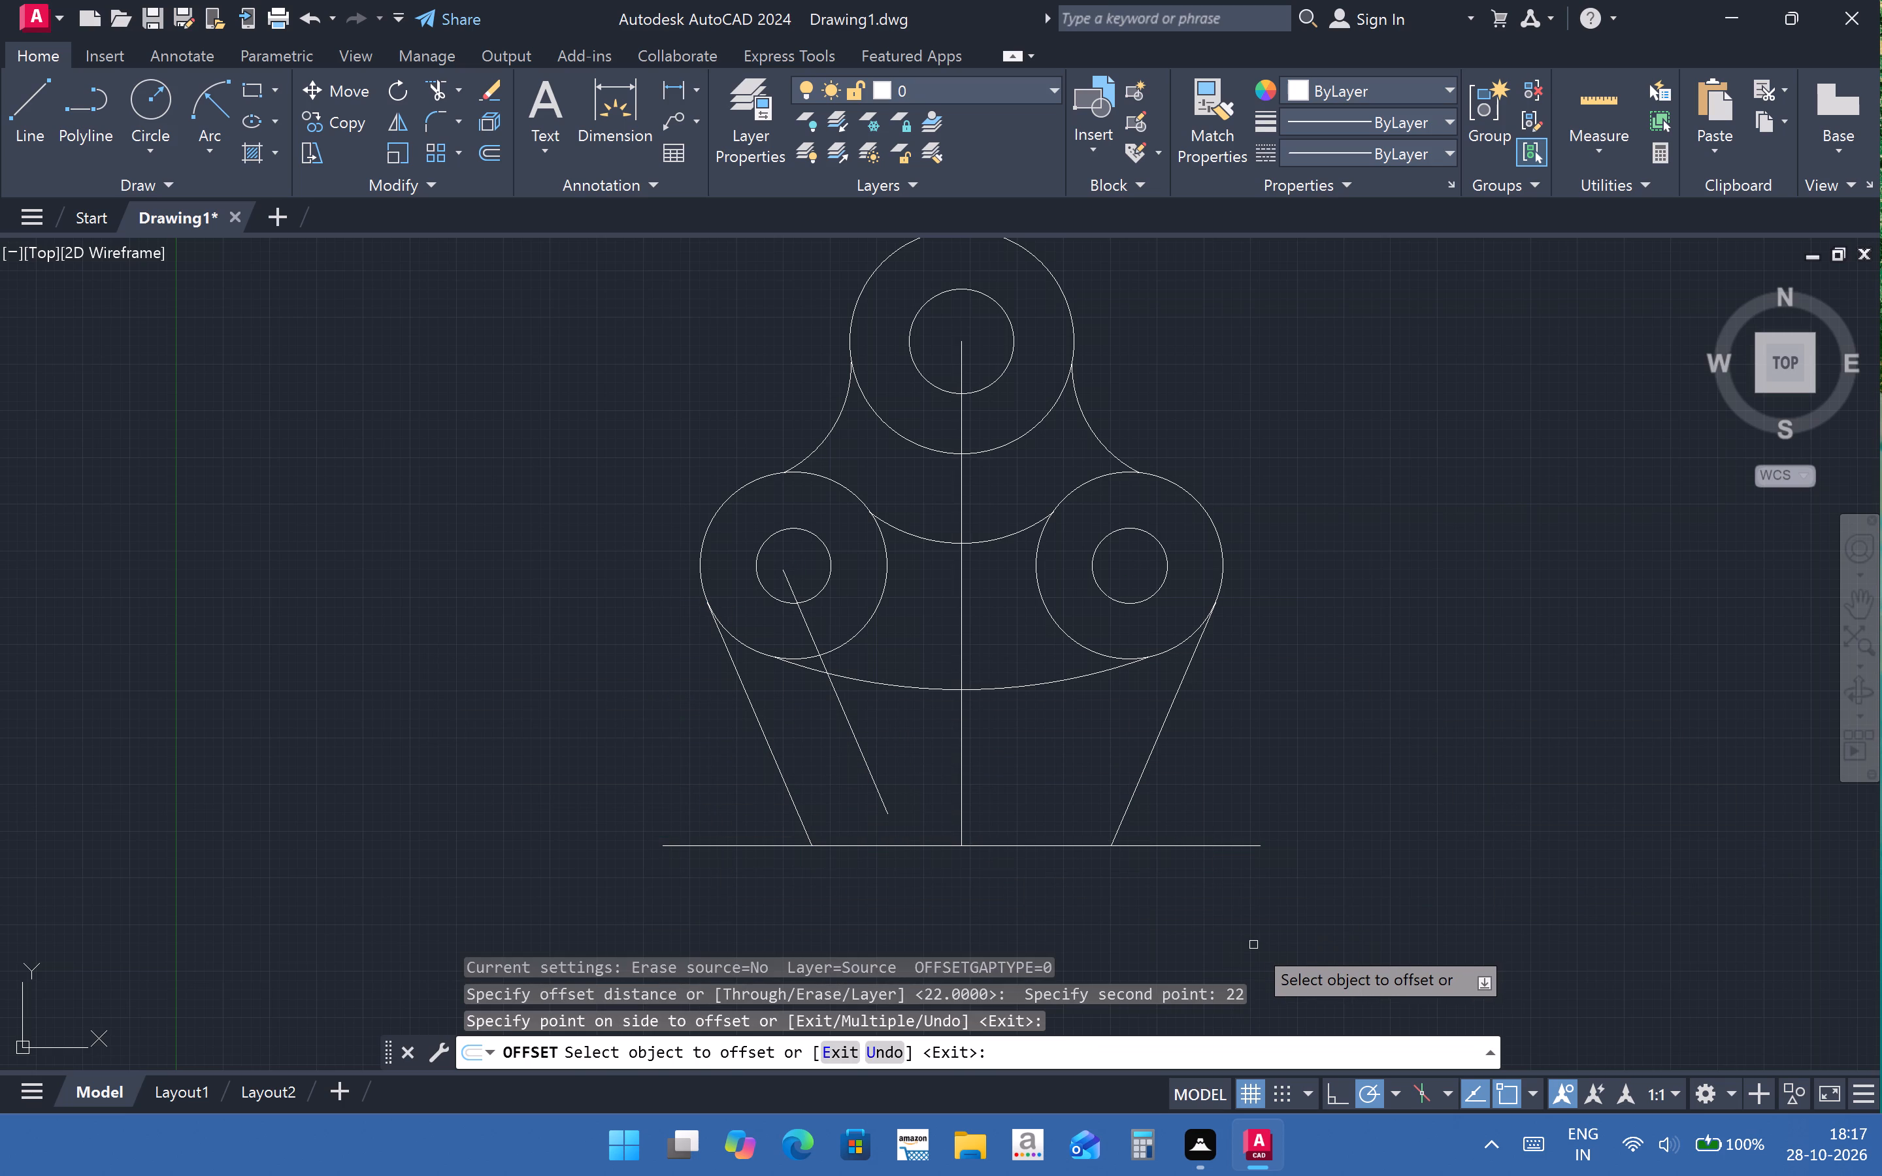
Extend the lower end of the offset slanted line down to the base line.
left_click(454, 103)
left_click(481, 203)
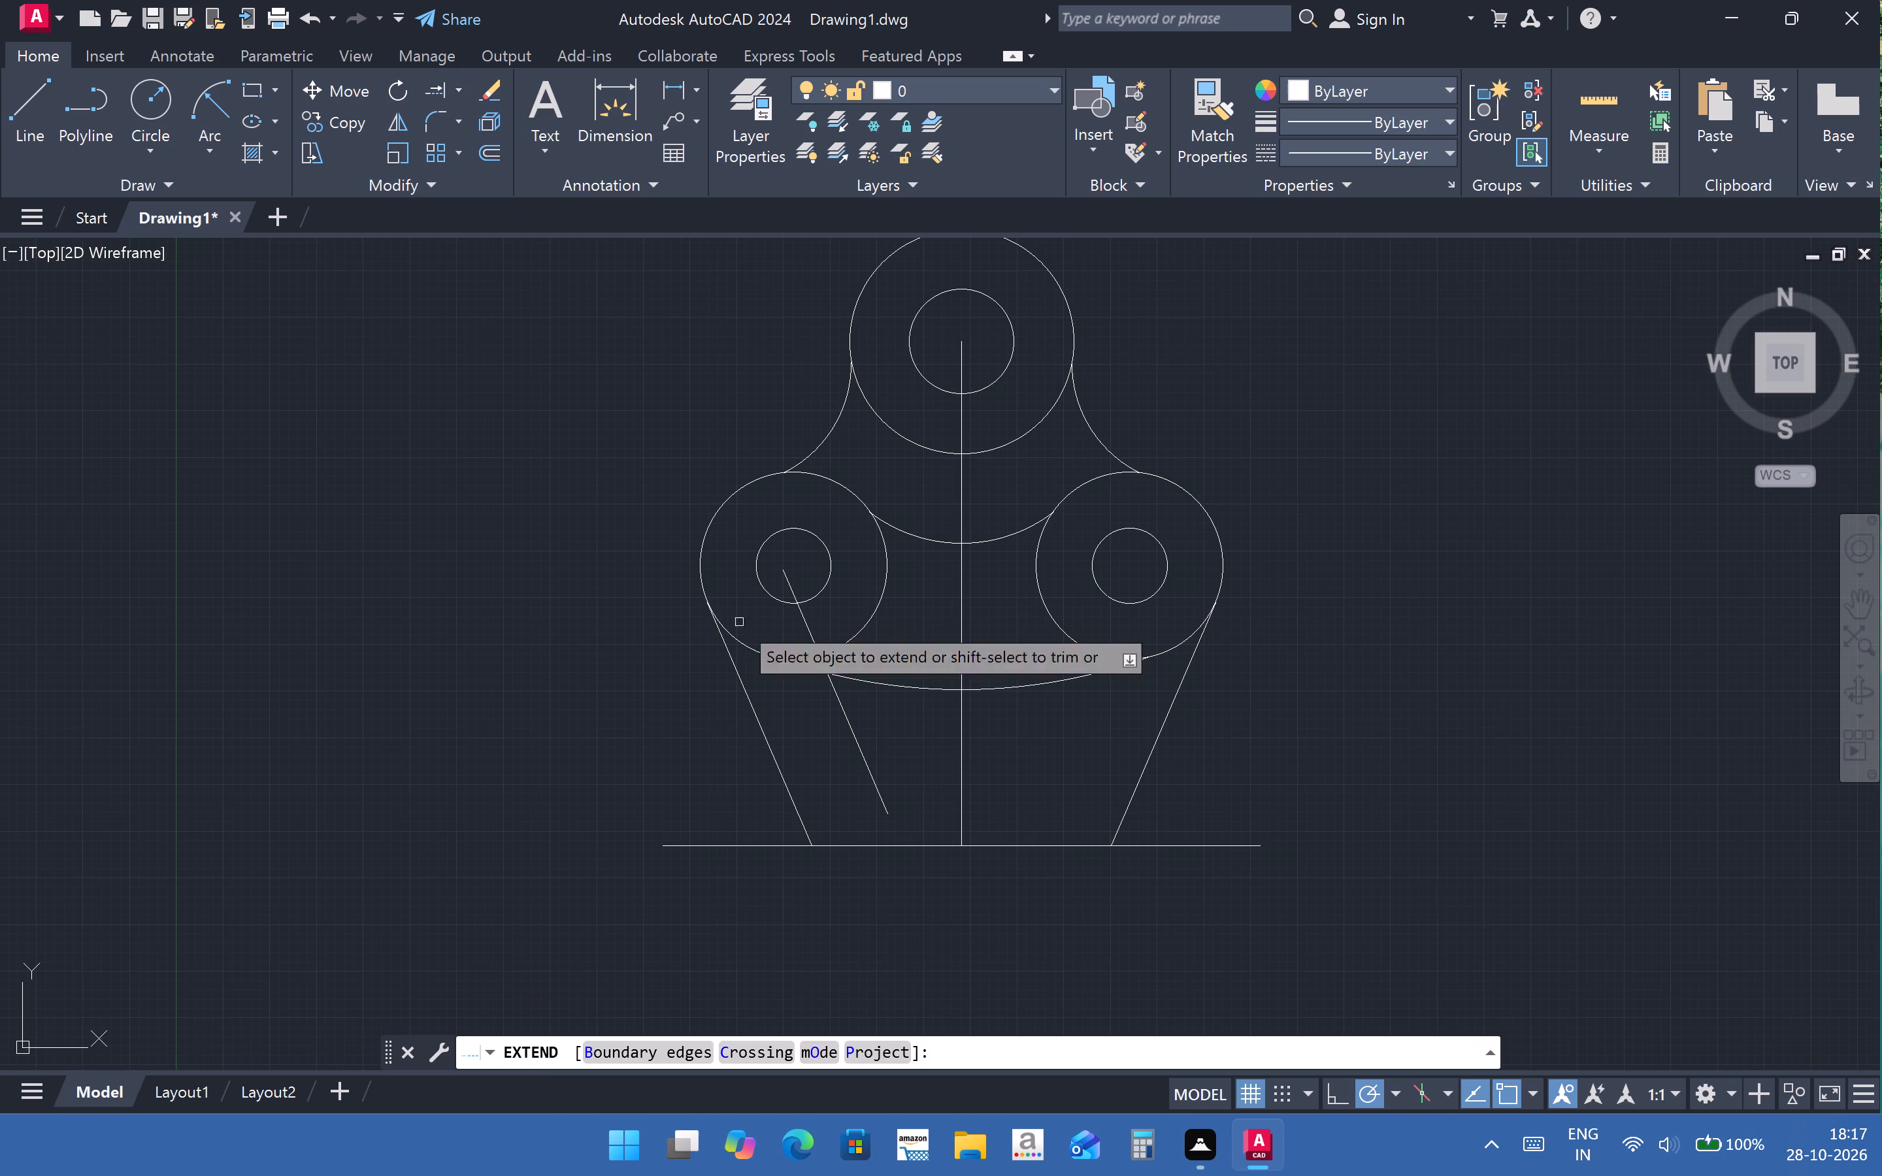
left_click(876, 794)
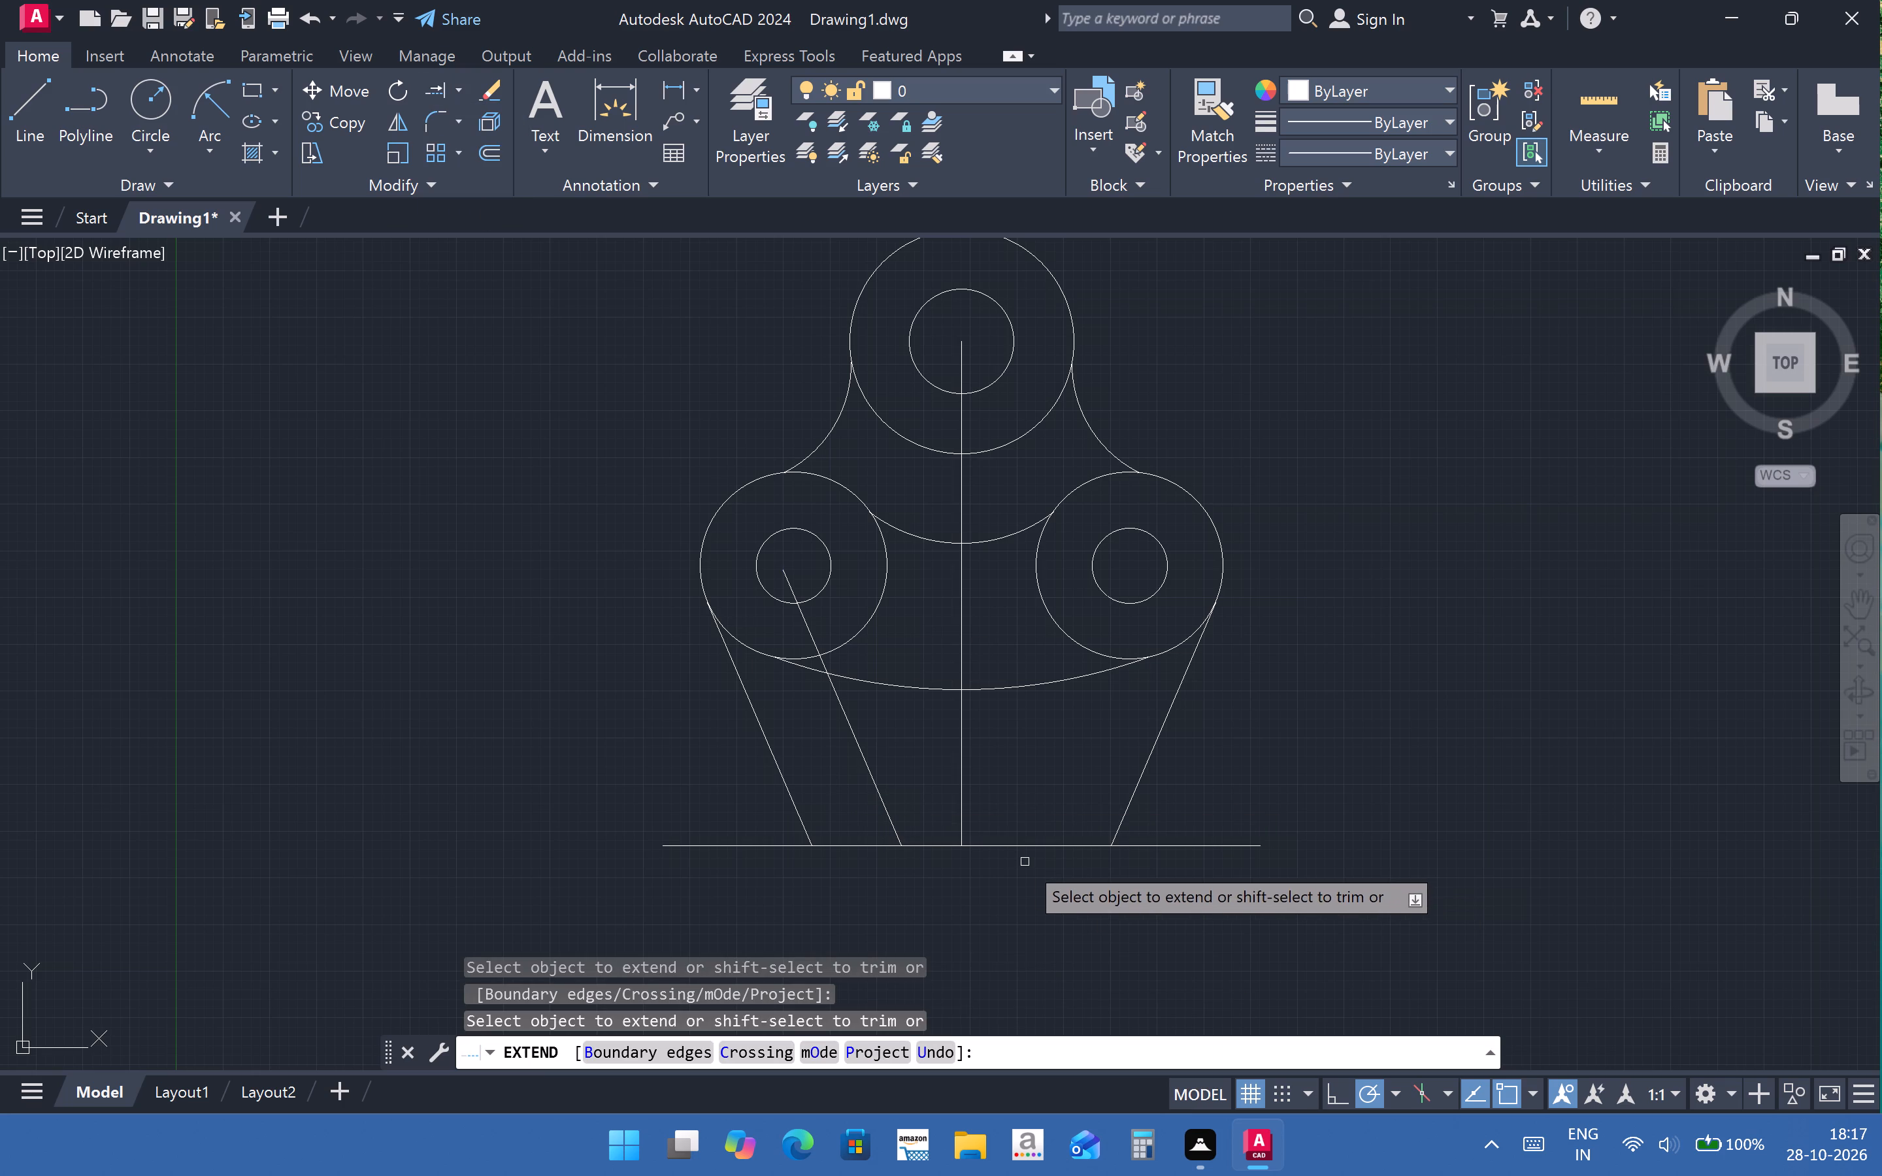
Trim the offset slanted line's upper portion inside the left 20 mm and 50 mm circles and above the lower R150 arc.
left_click(455, 90)
left_click(467, 140)
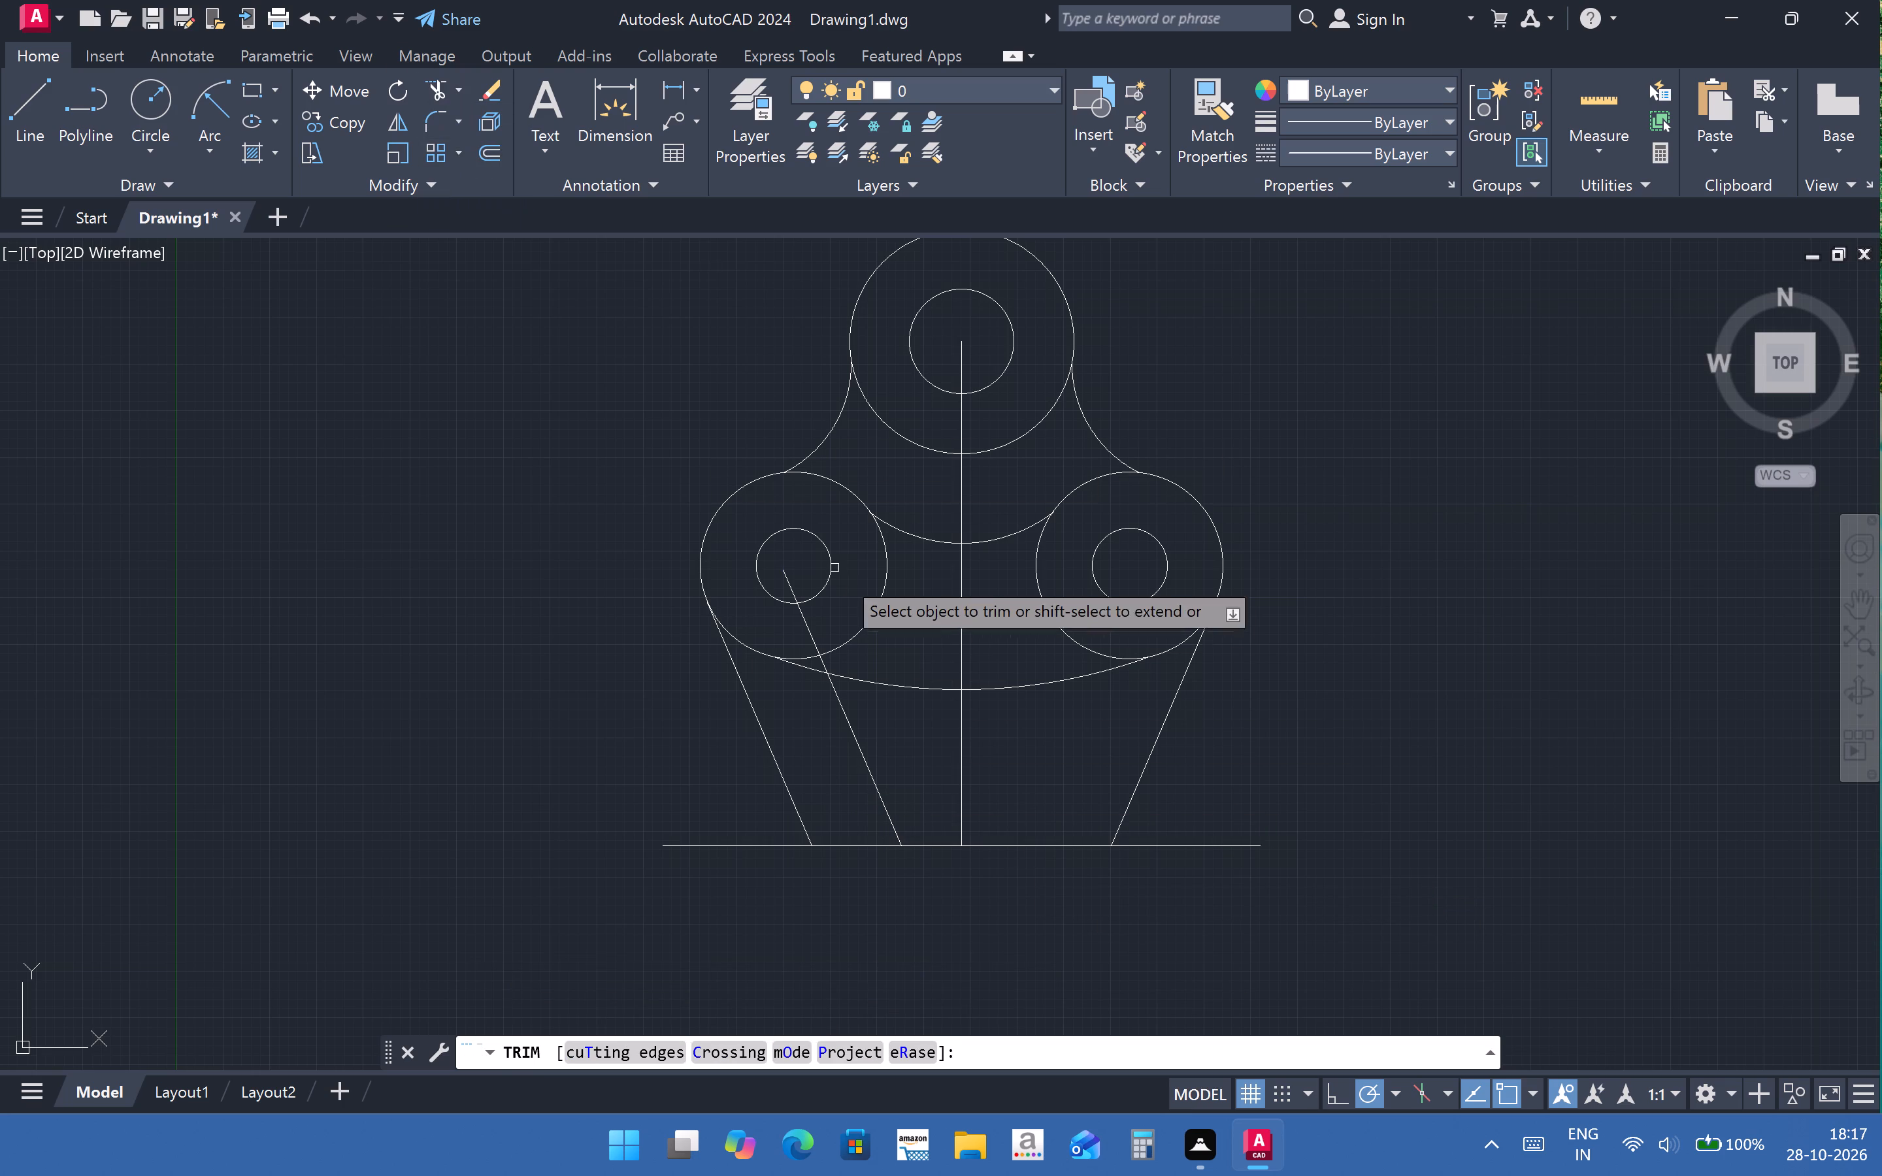
left_click(784, 584)
left_click(801, 625)
scroll(882, 680, "up", 2)
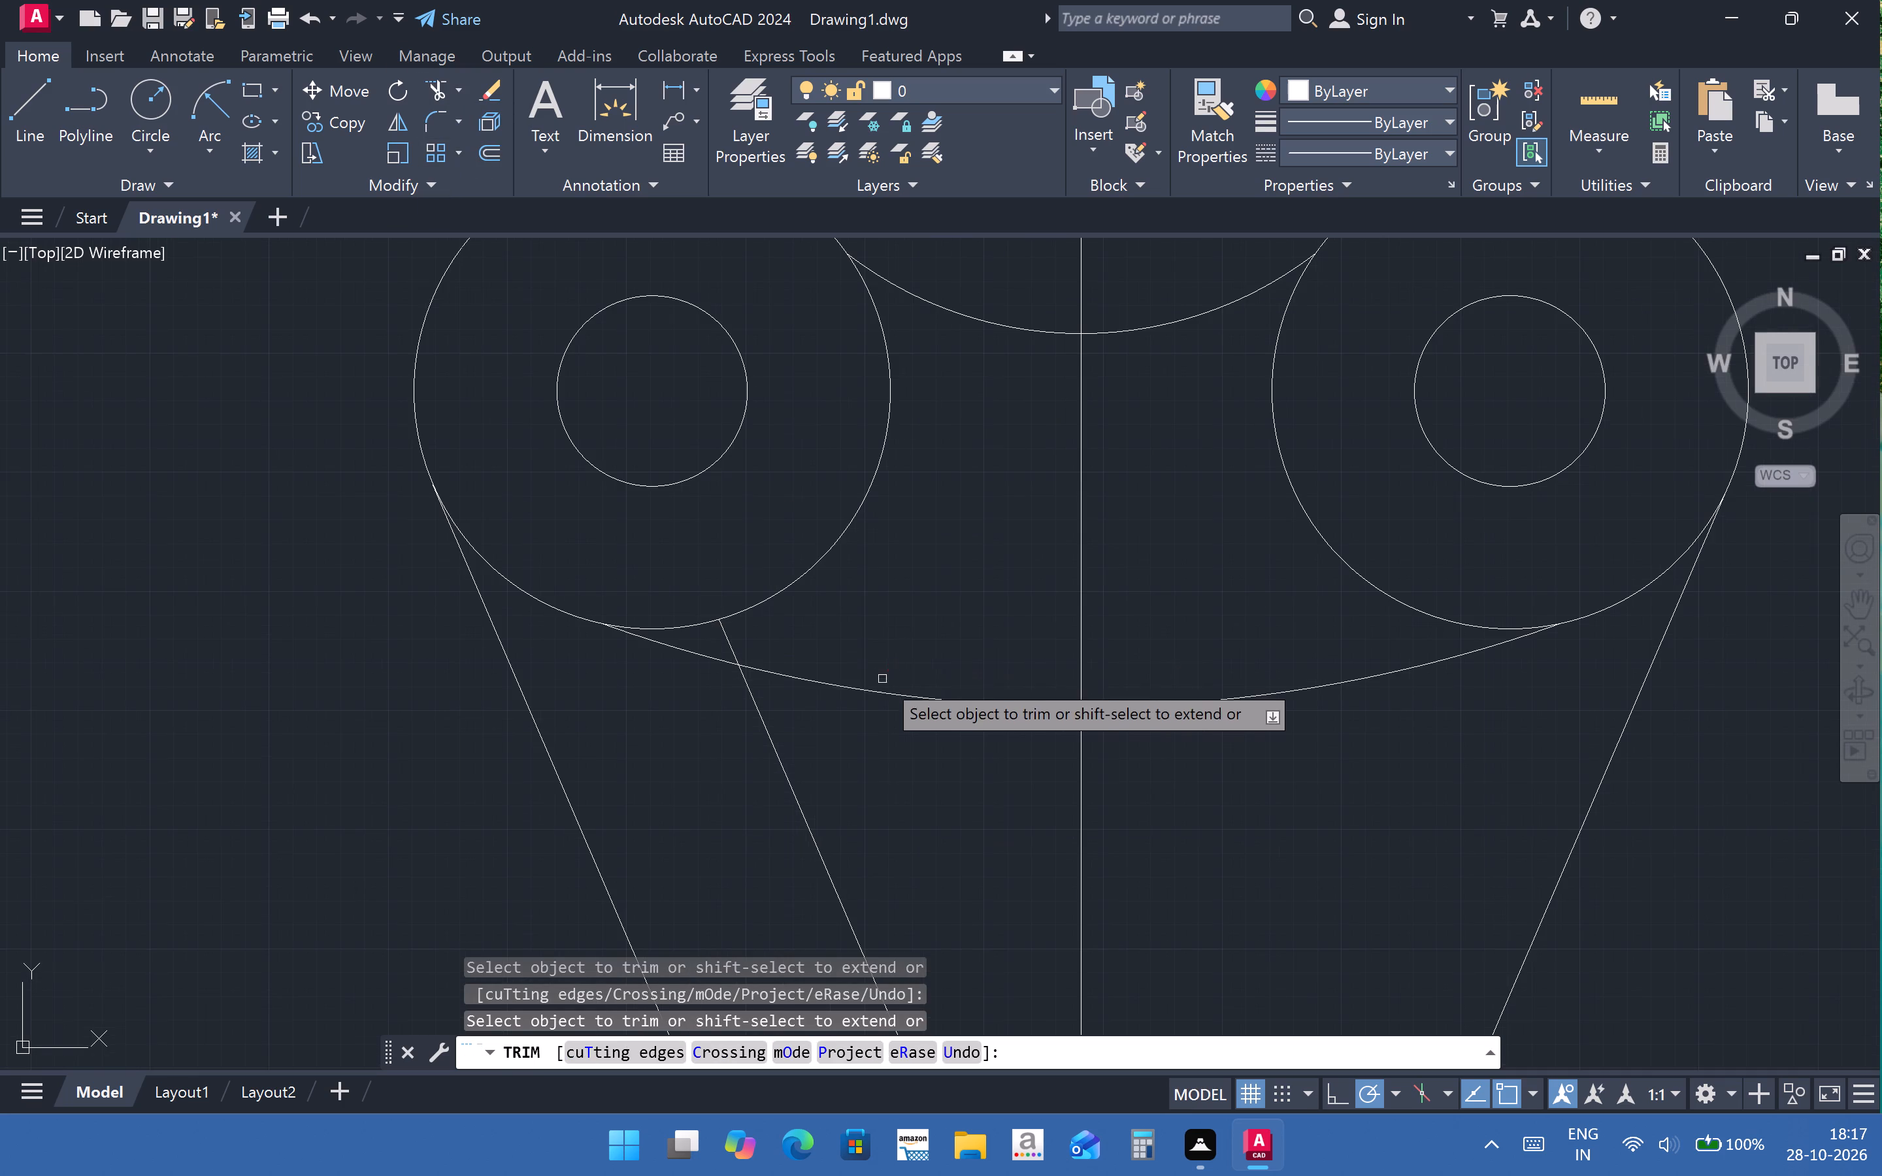
left_click(732, 642)
scroll(867, 702, "down", 2)
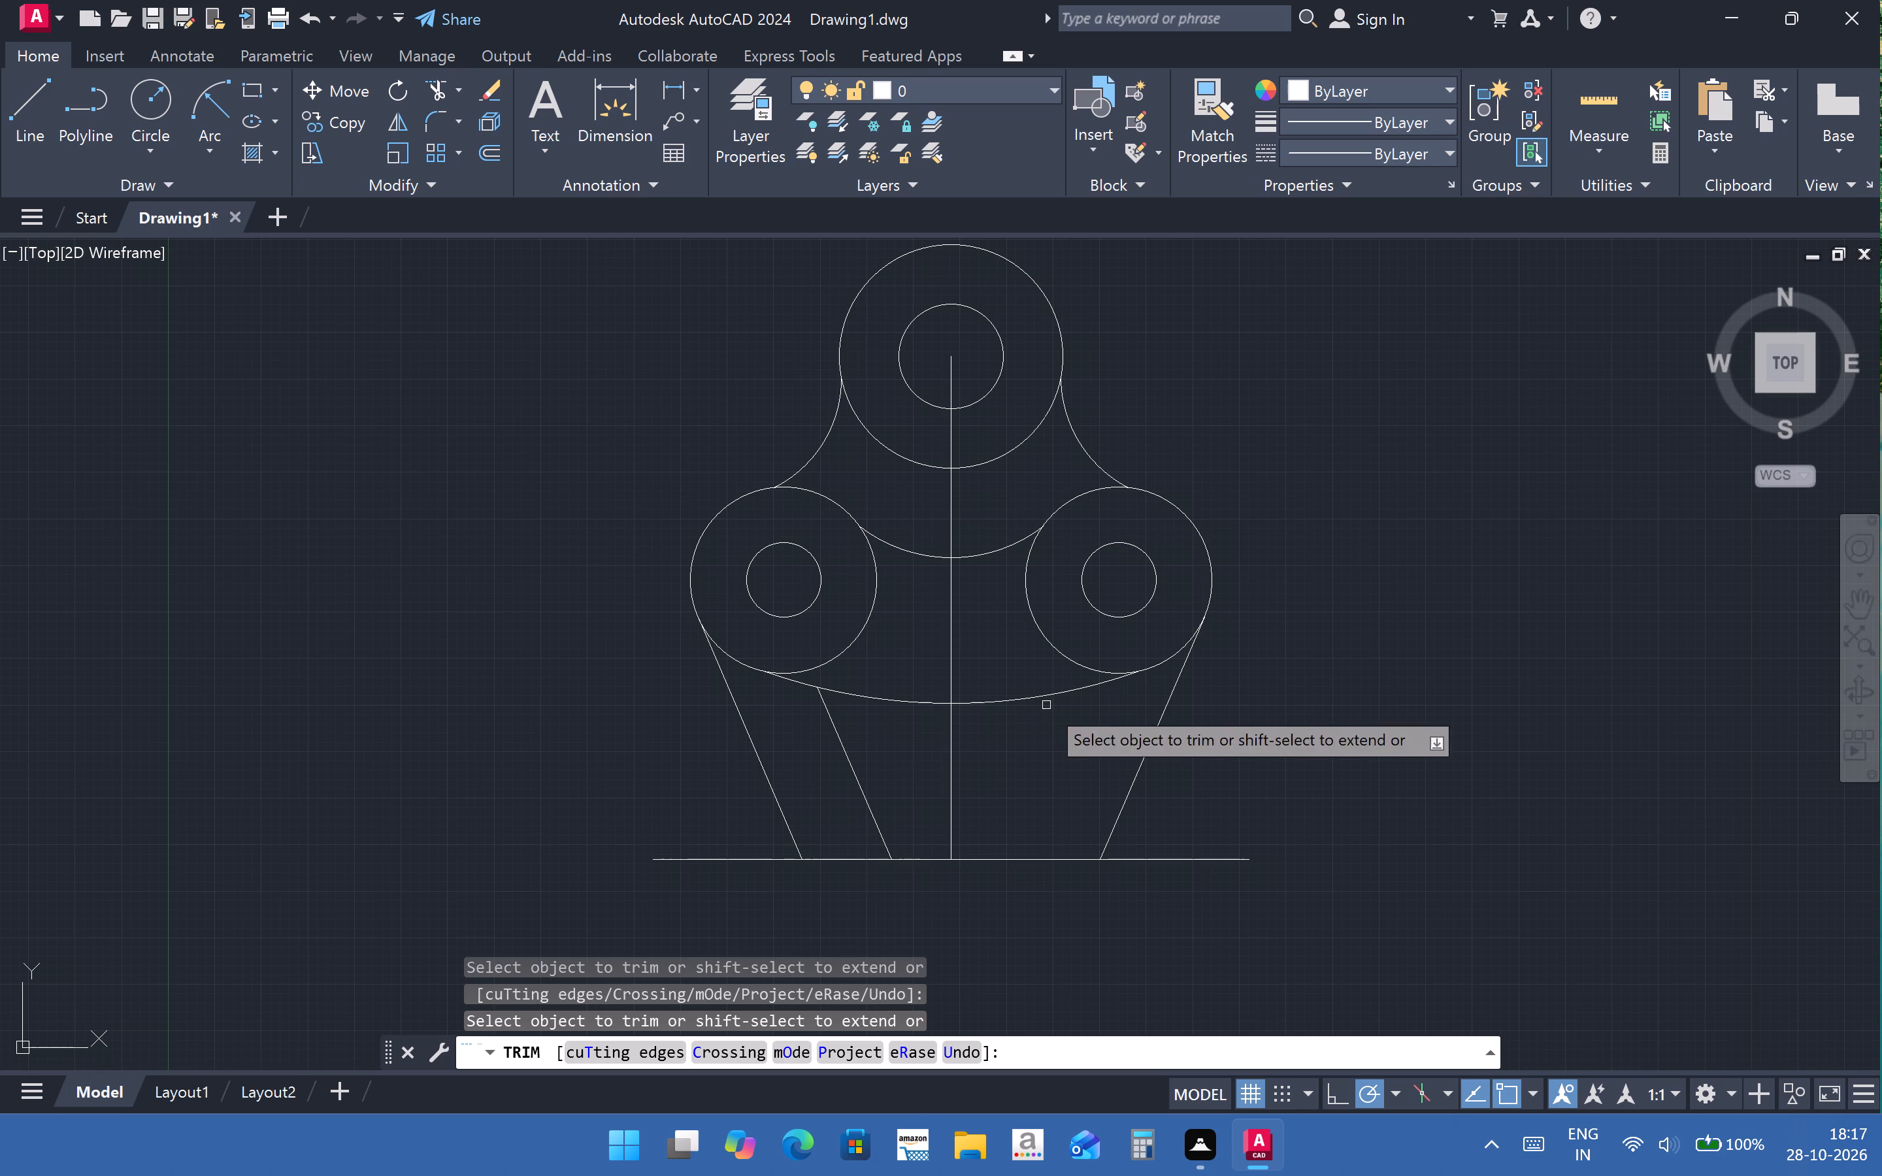
Mirror the trimmed offset line to the right side about the vertical centre line, keeping the source line.
left_click(397, 134)
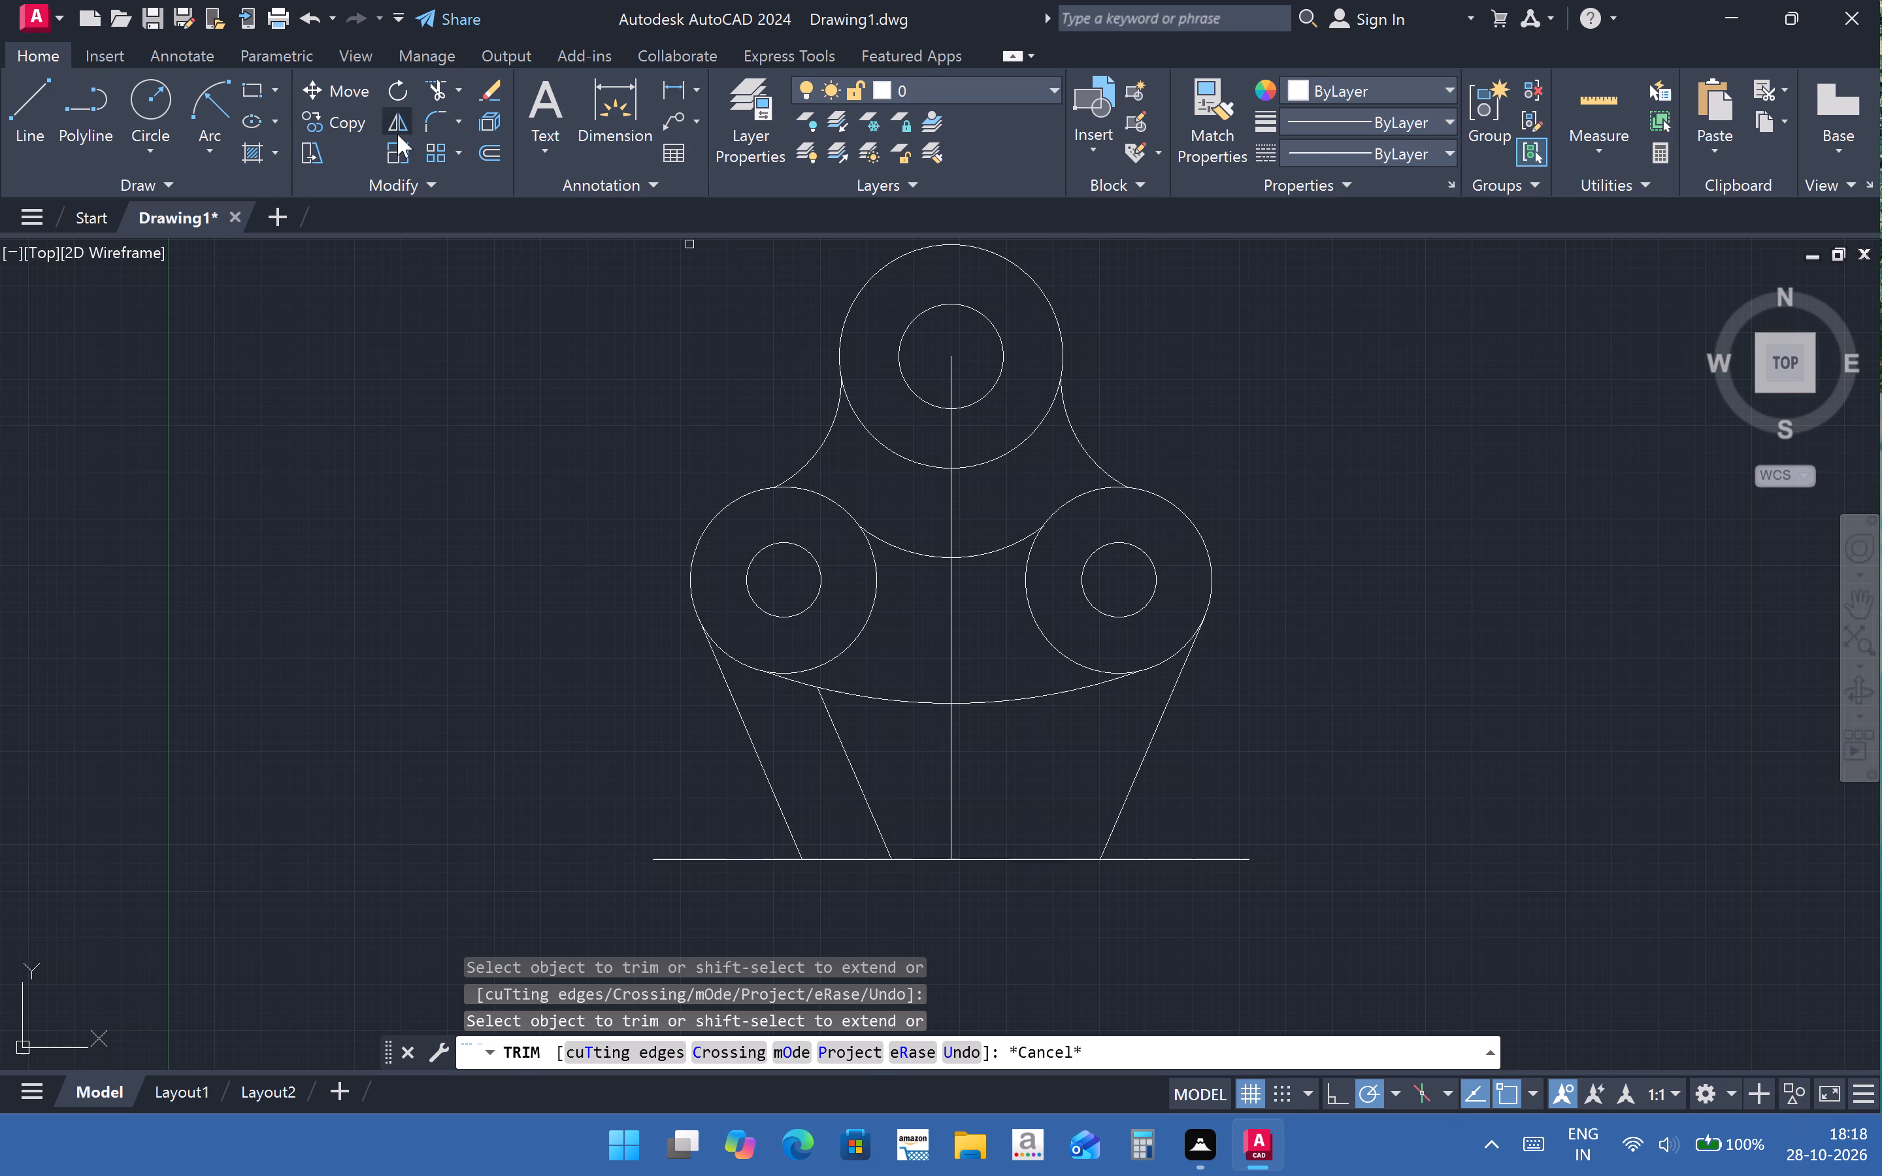
left_click(870, 814)
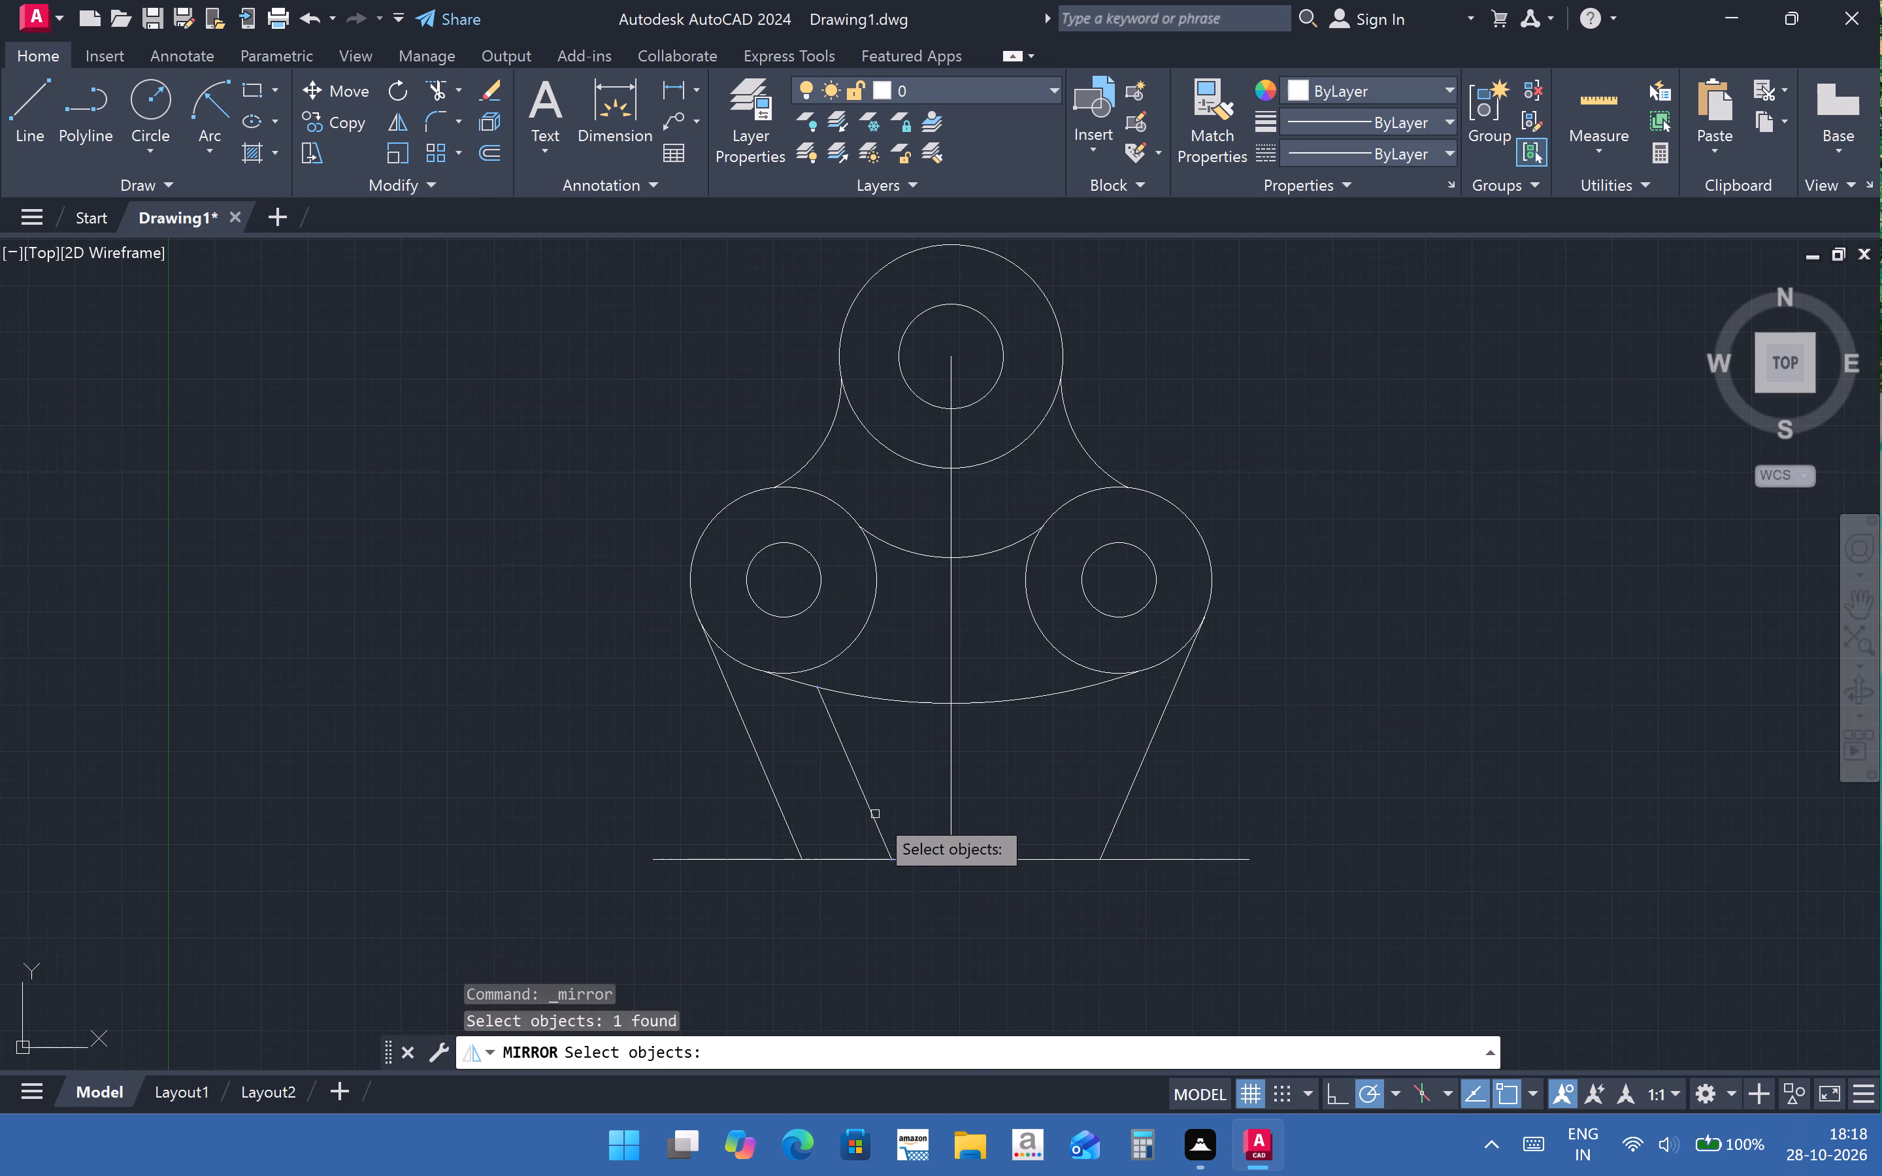
key("Return")
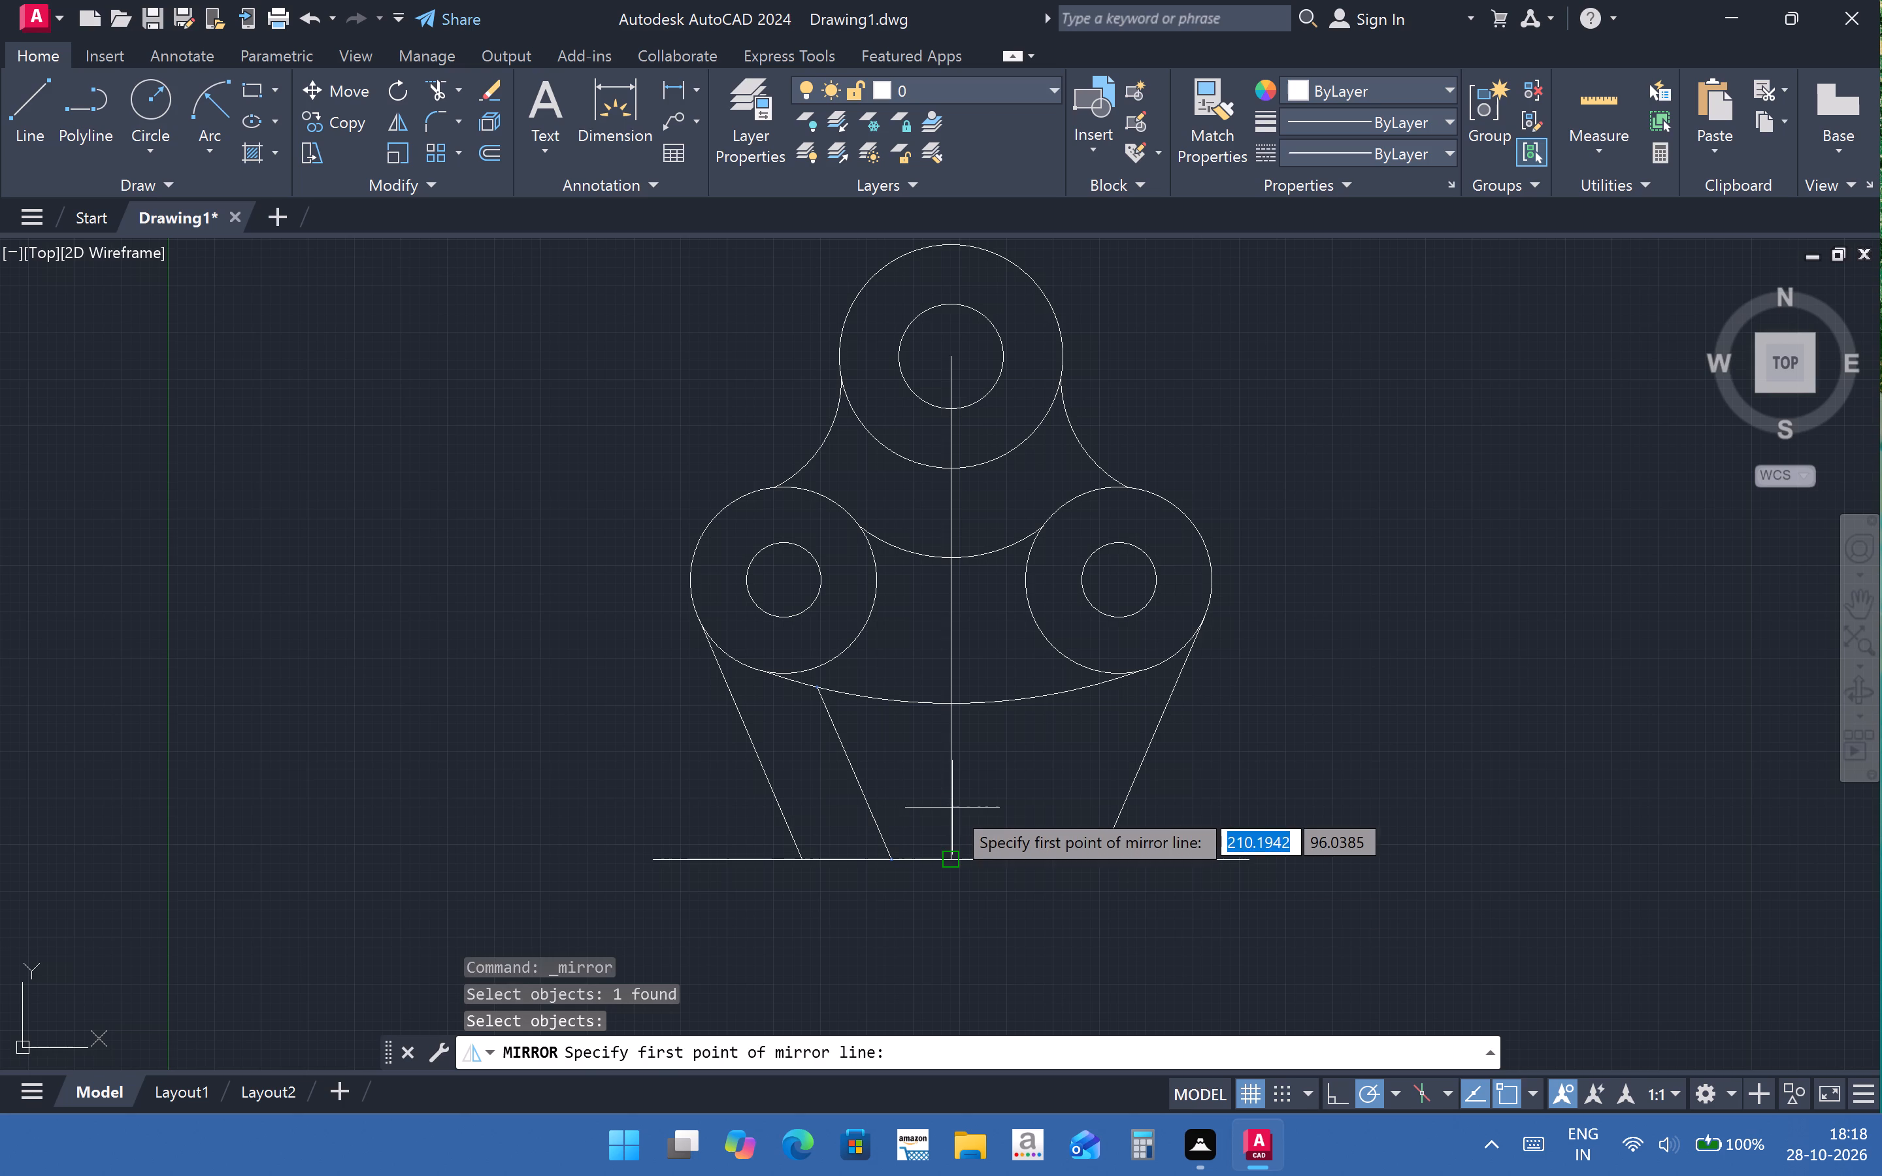
left_click(951, 869)
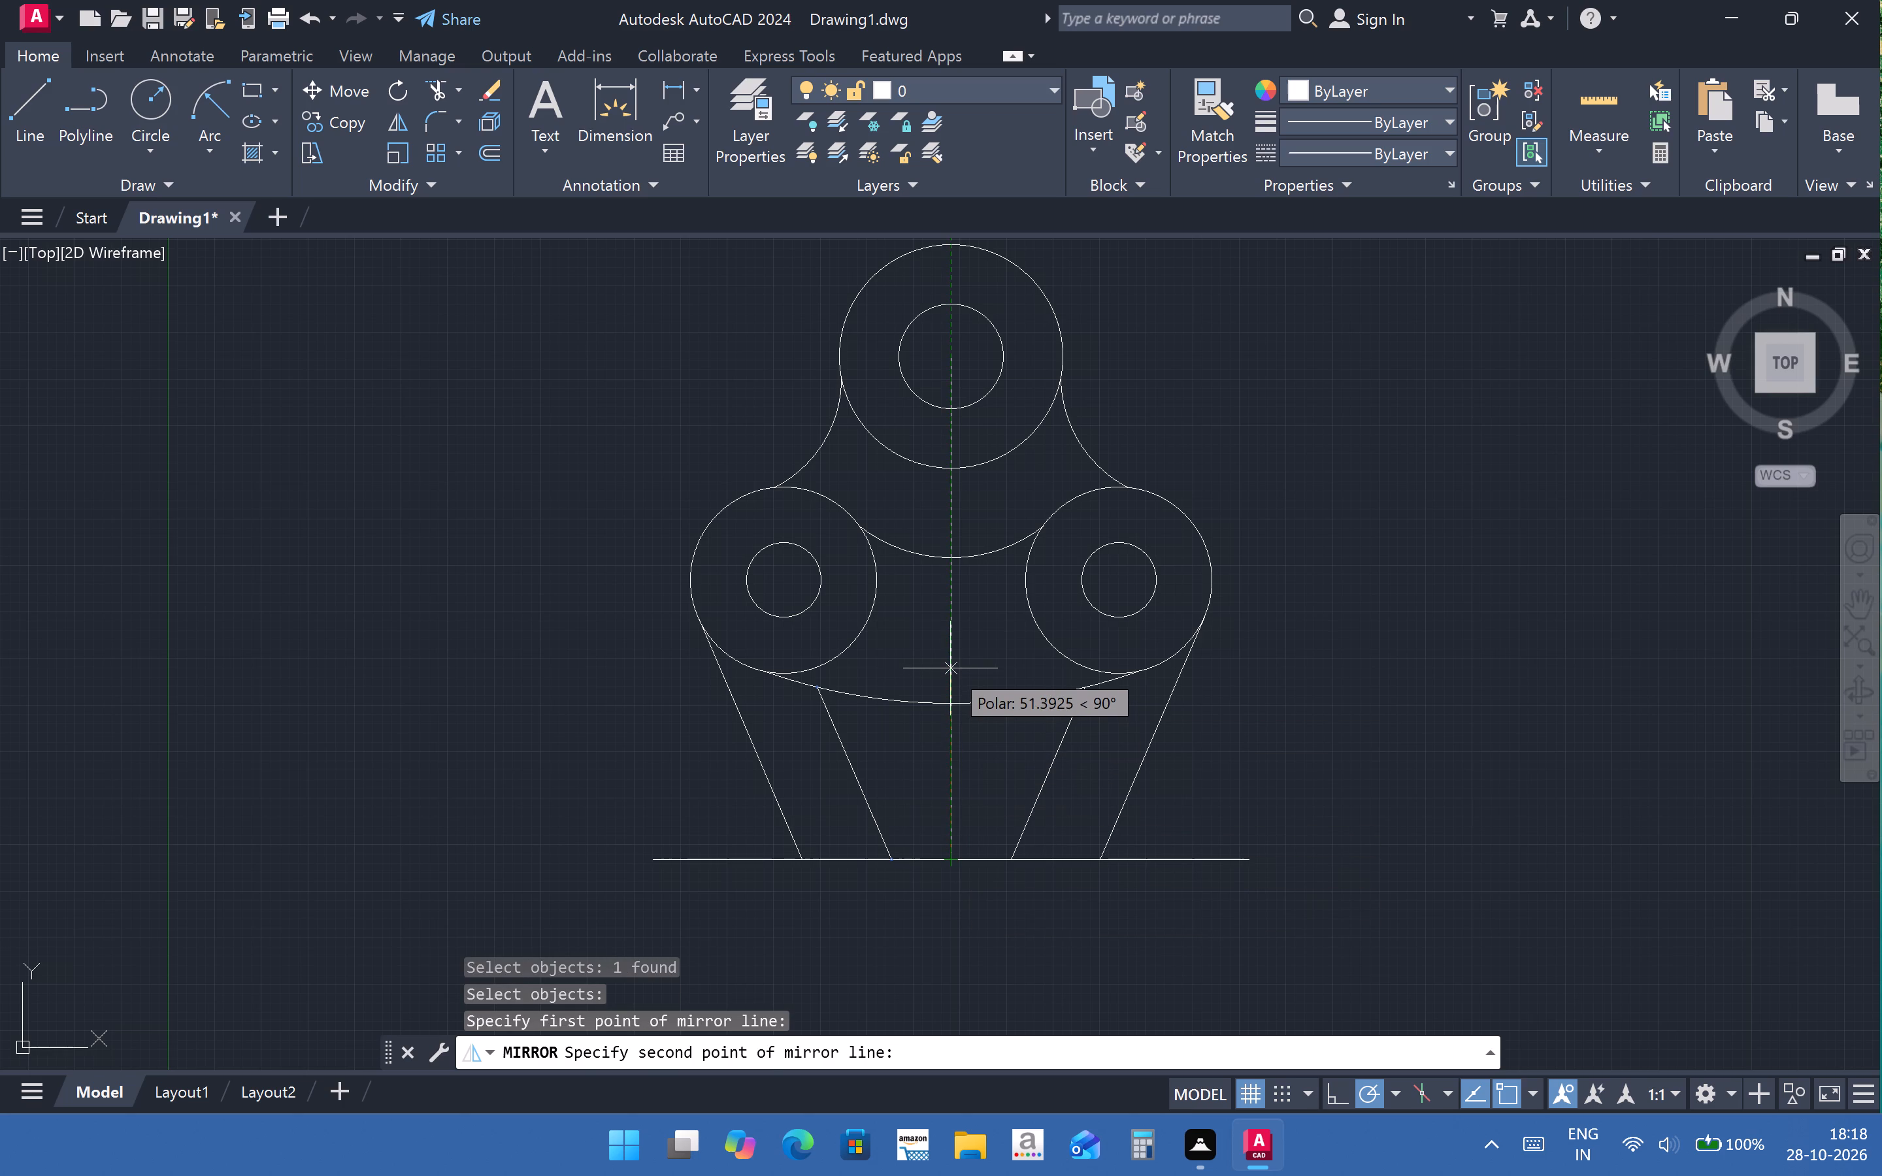
left_click(950, 668)
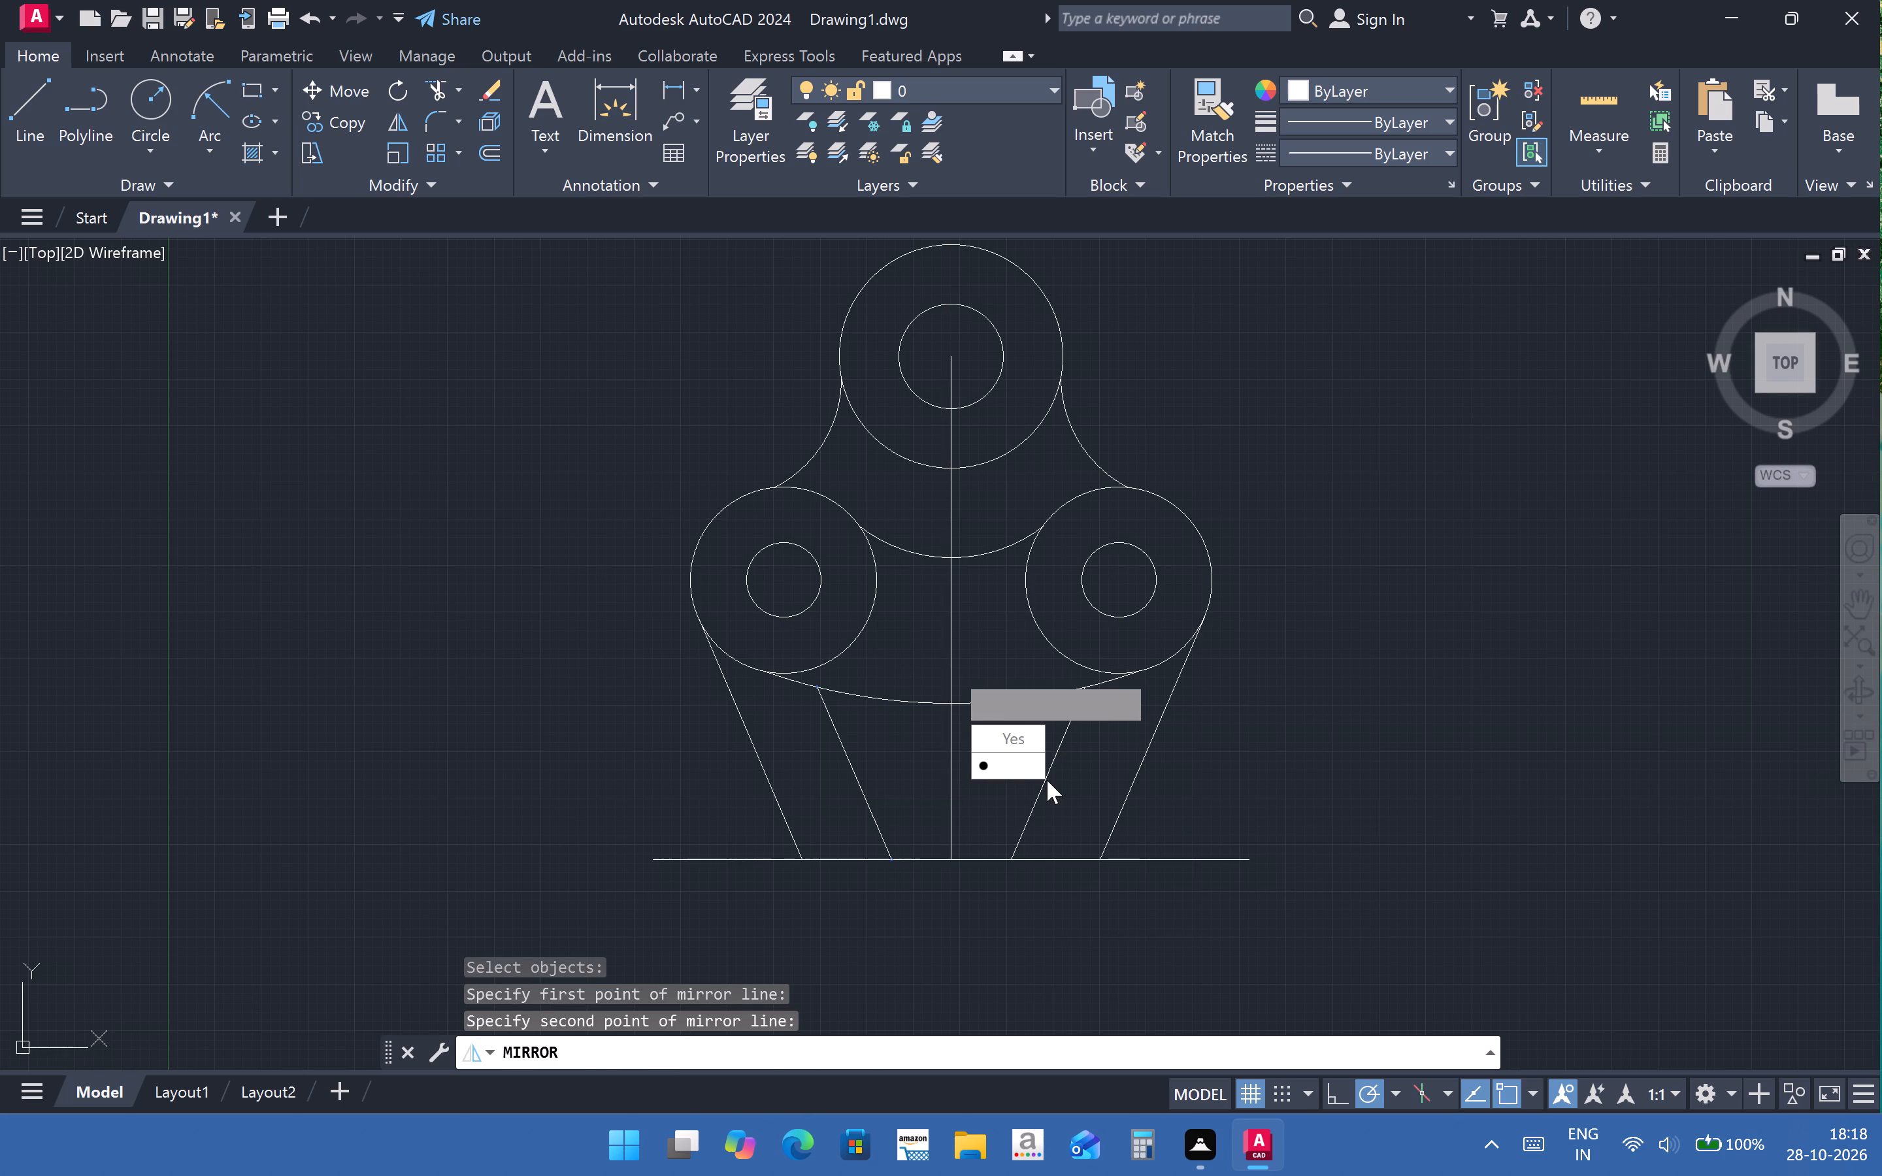
left_click_drag(1029, 767, 950, 668)
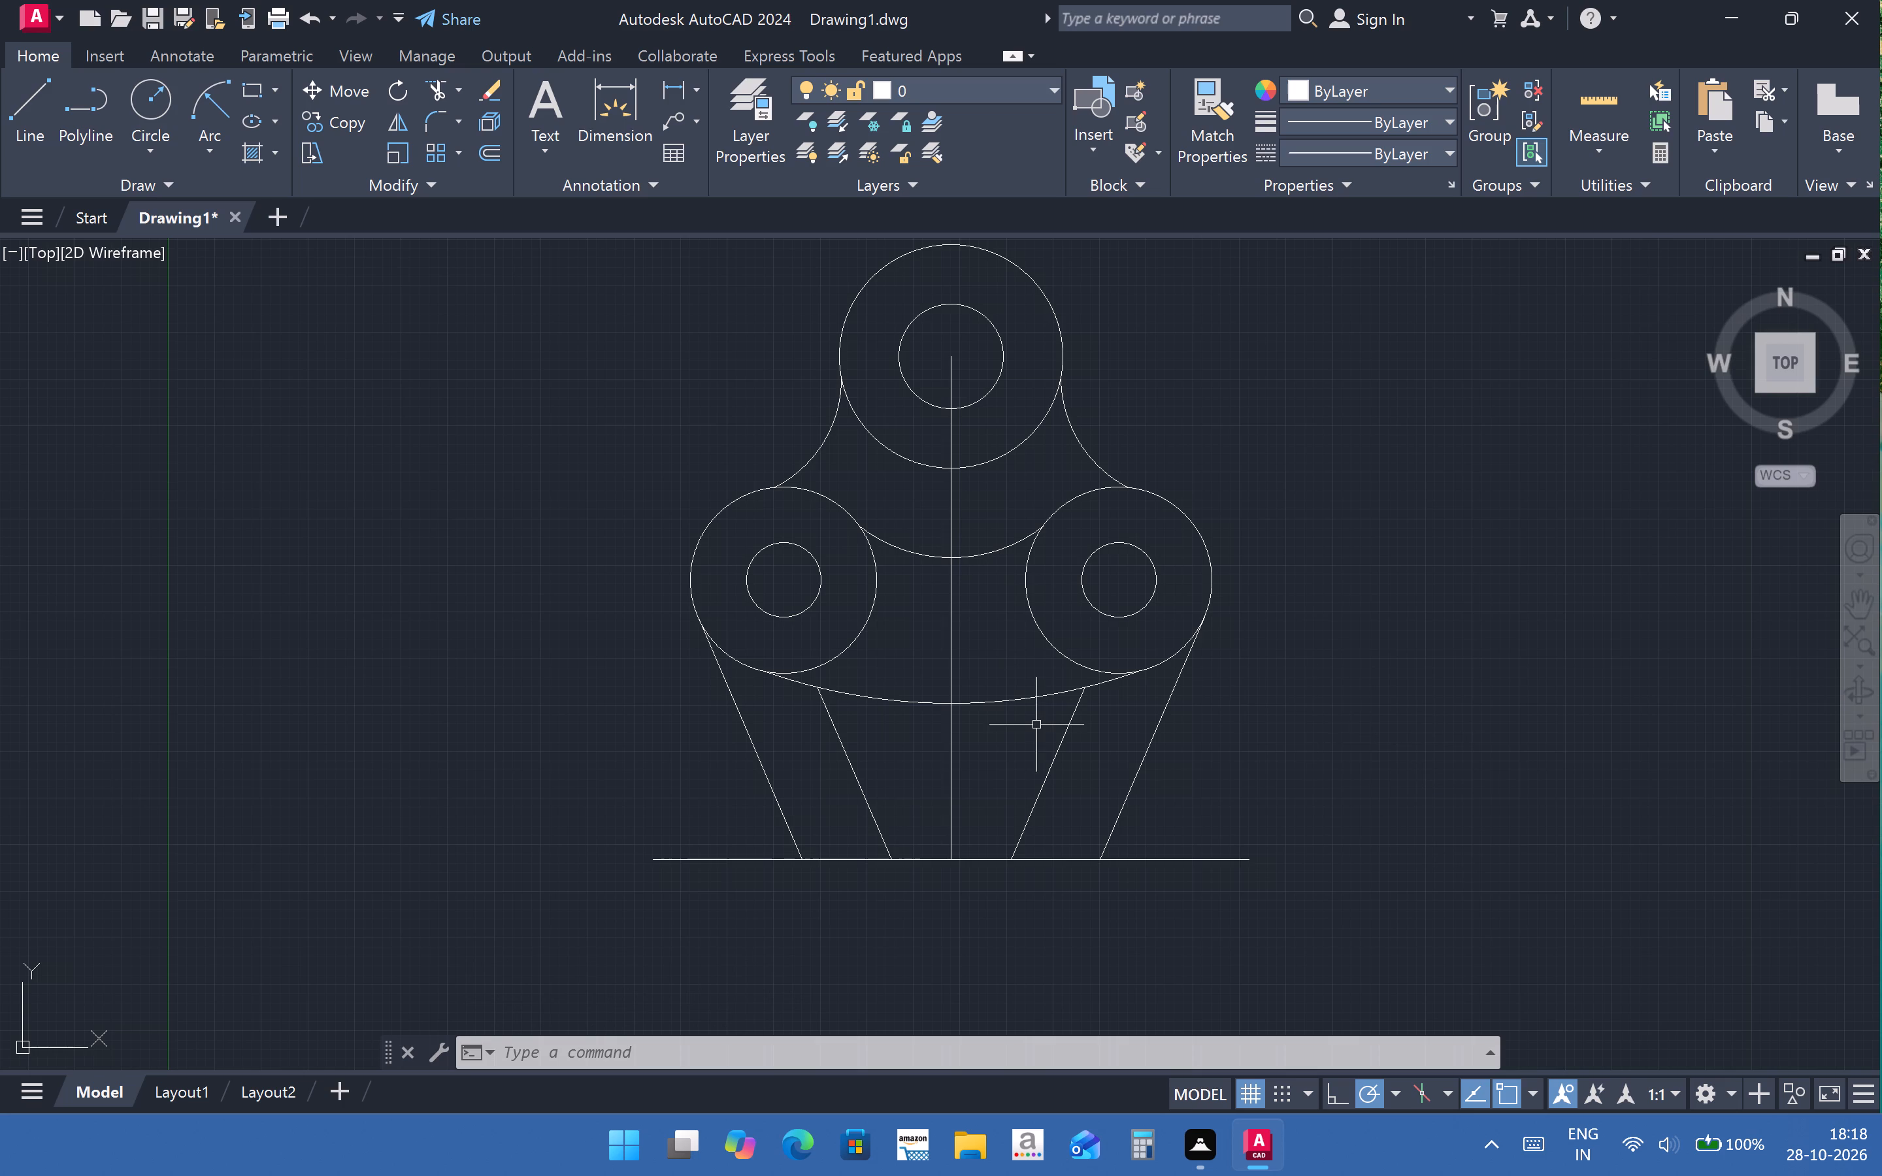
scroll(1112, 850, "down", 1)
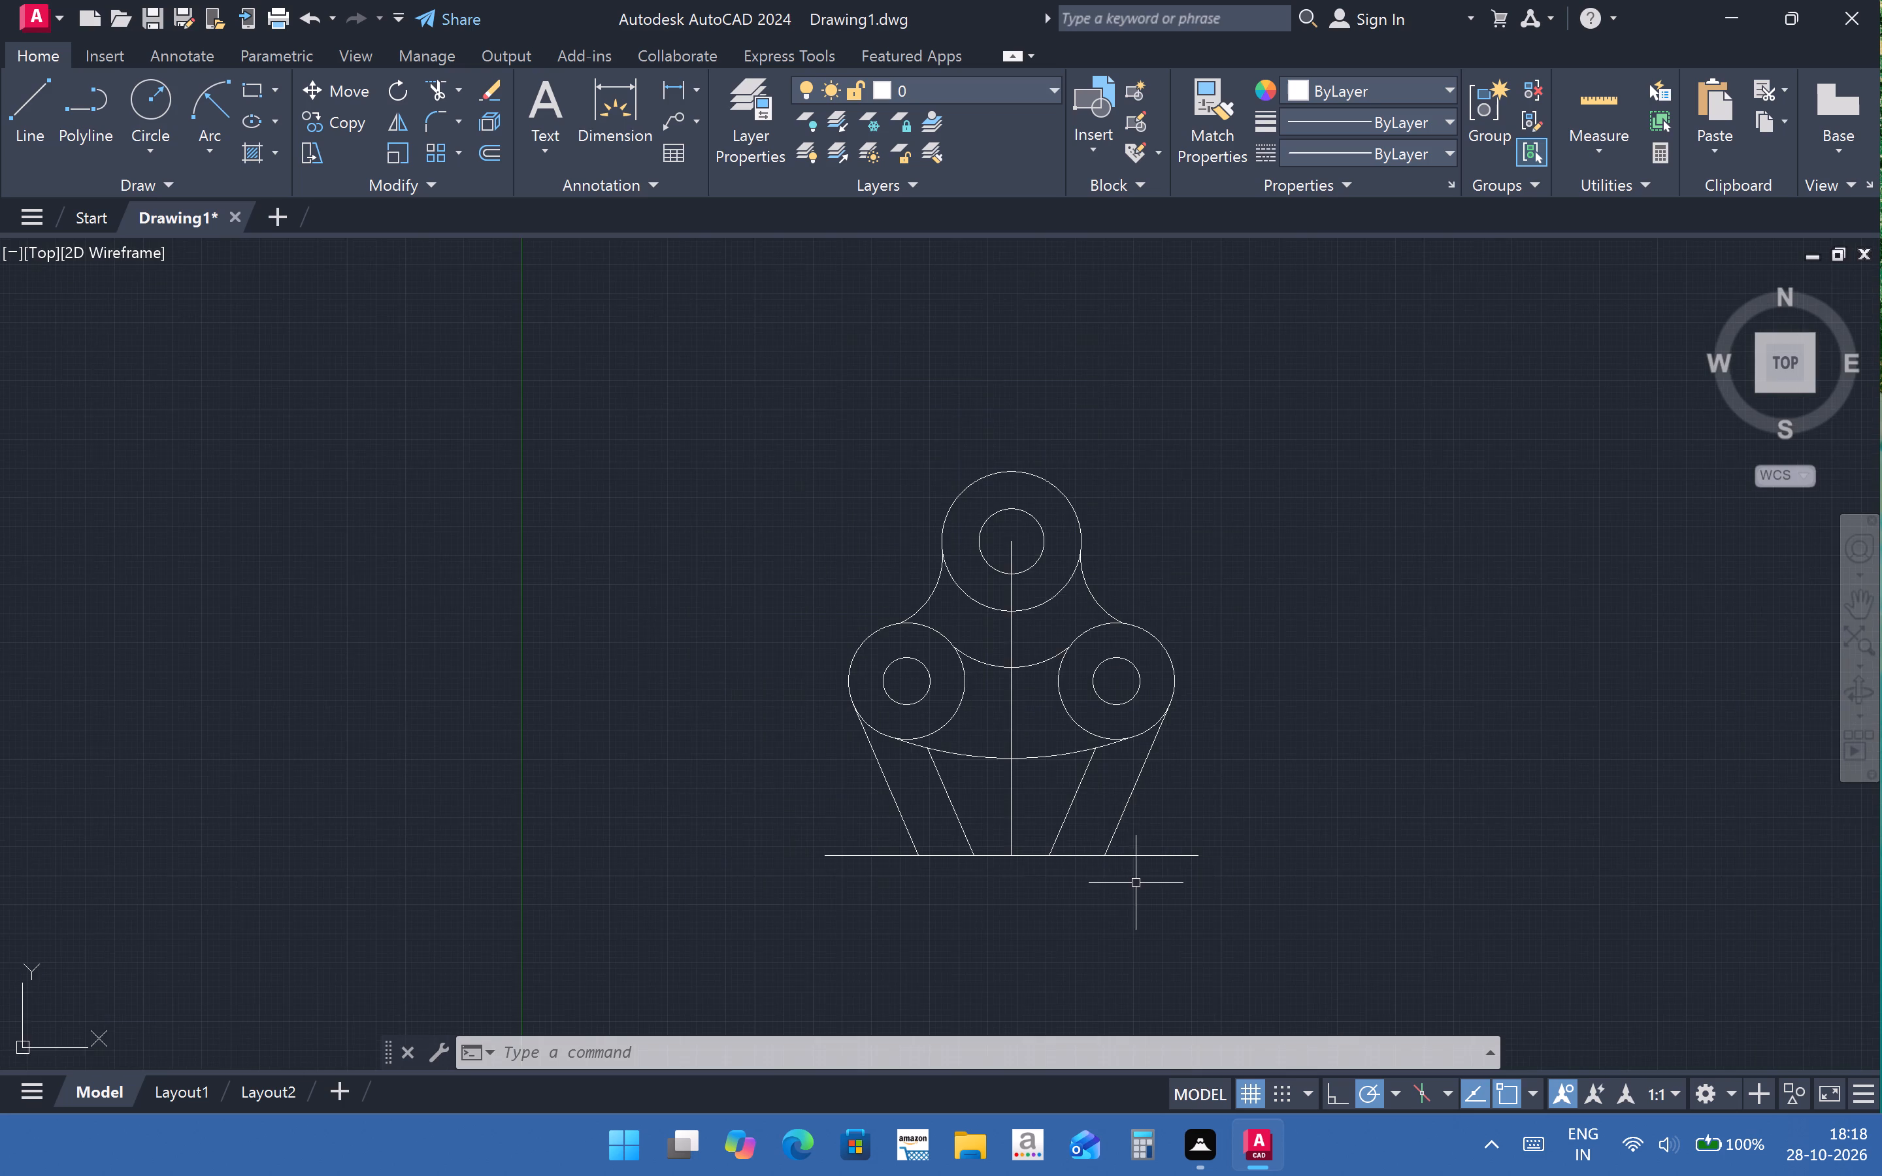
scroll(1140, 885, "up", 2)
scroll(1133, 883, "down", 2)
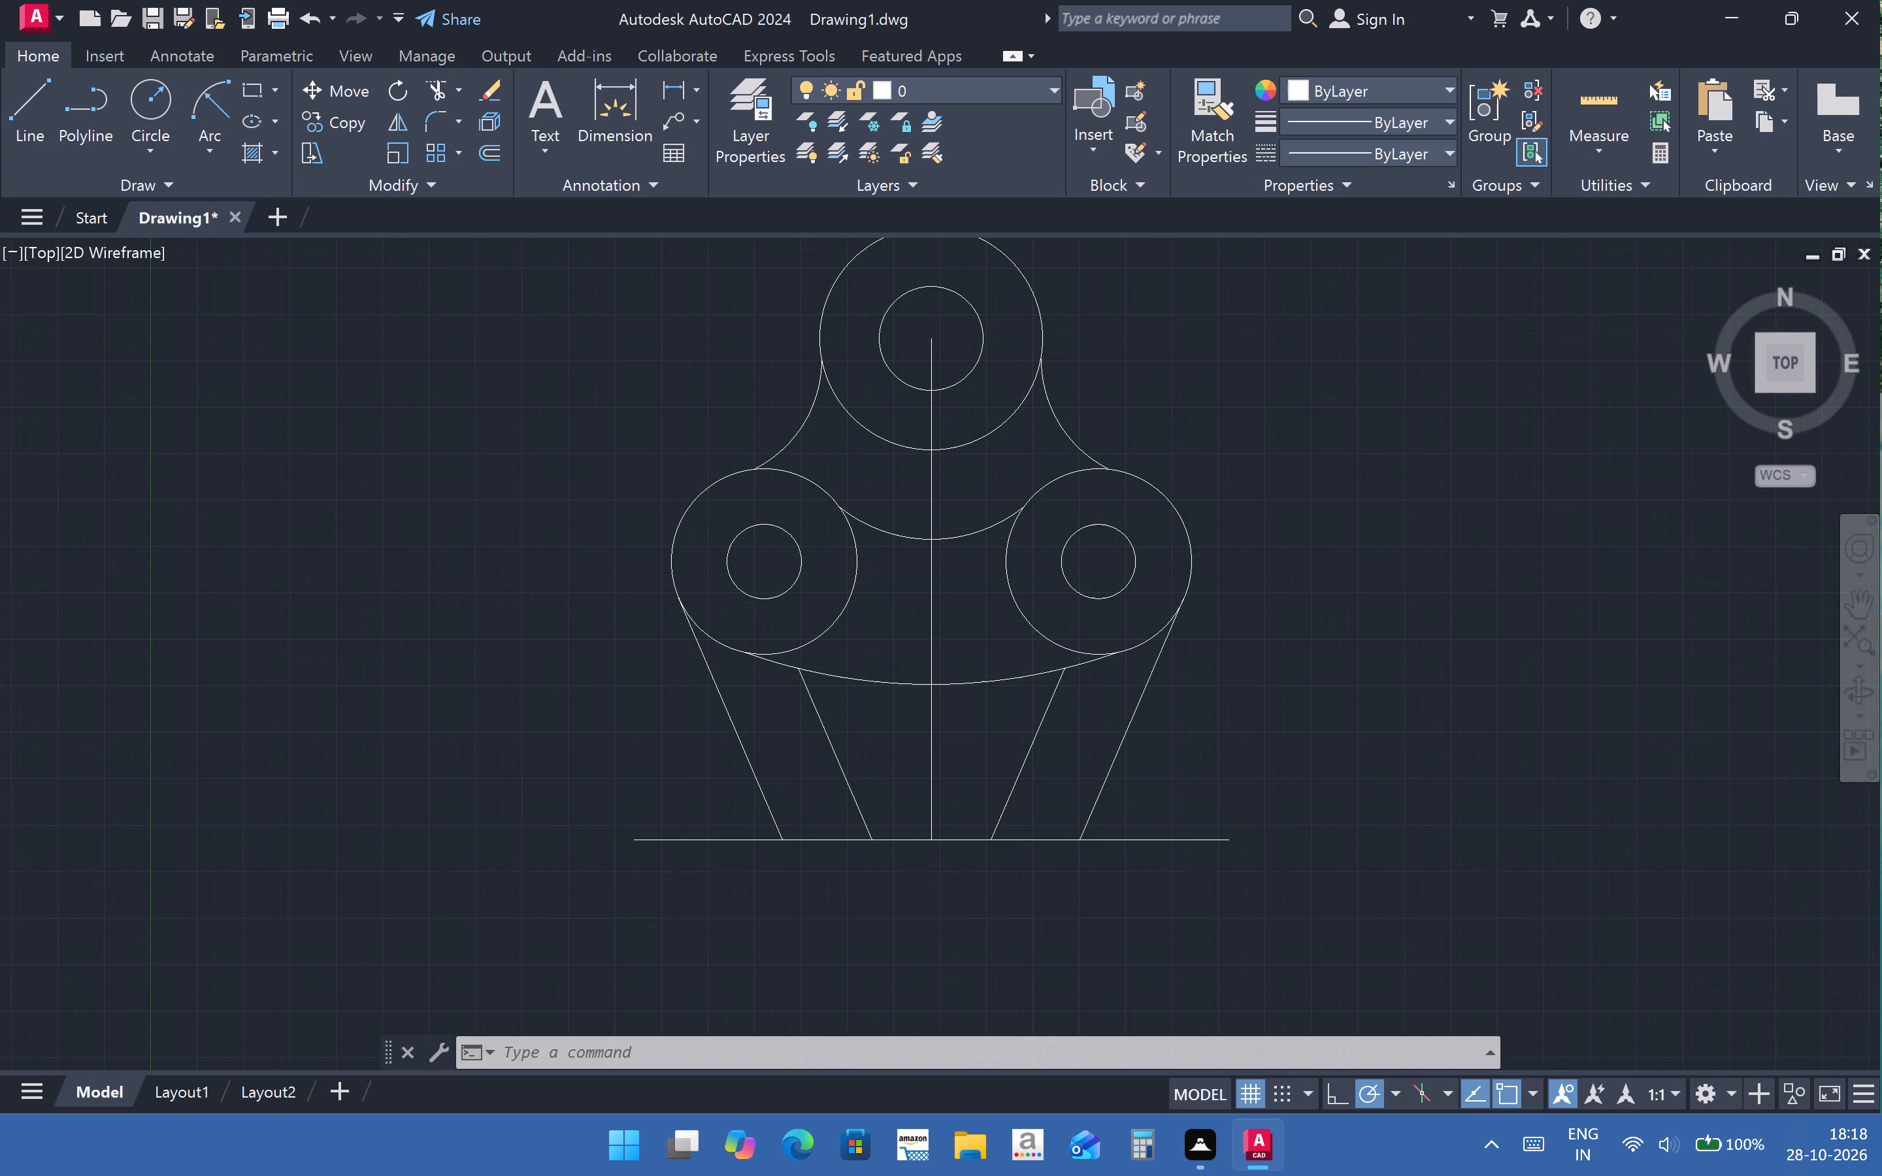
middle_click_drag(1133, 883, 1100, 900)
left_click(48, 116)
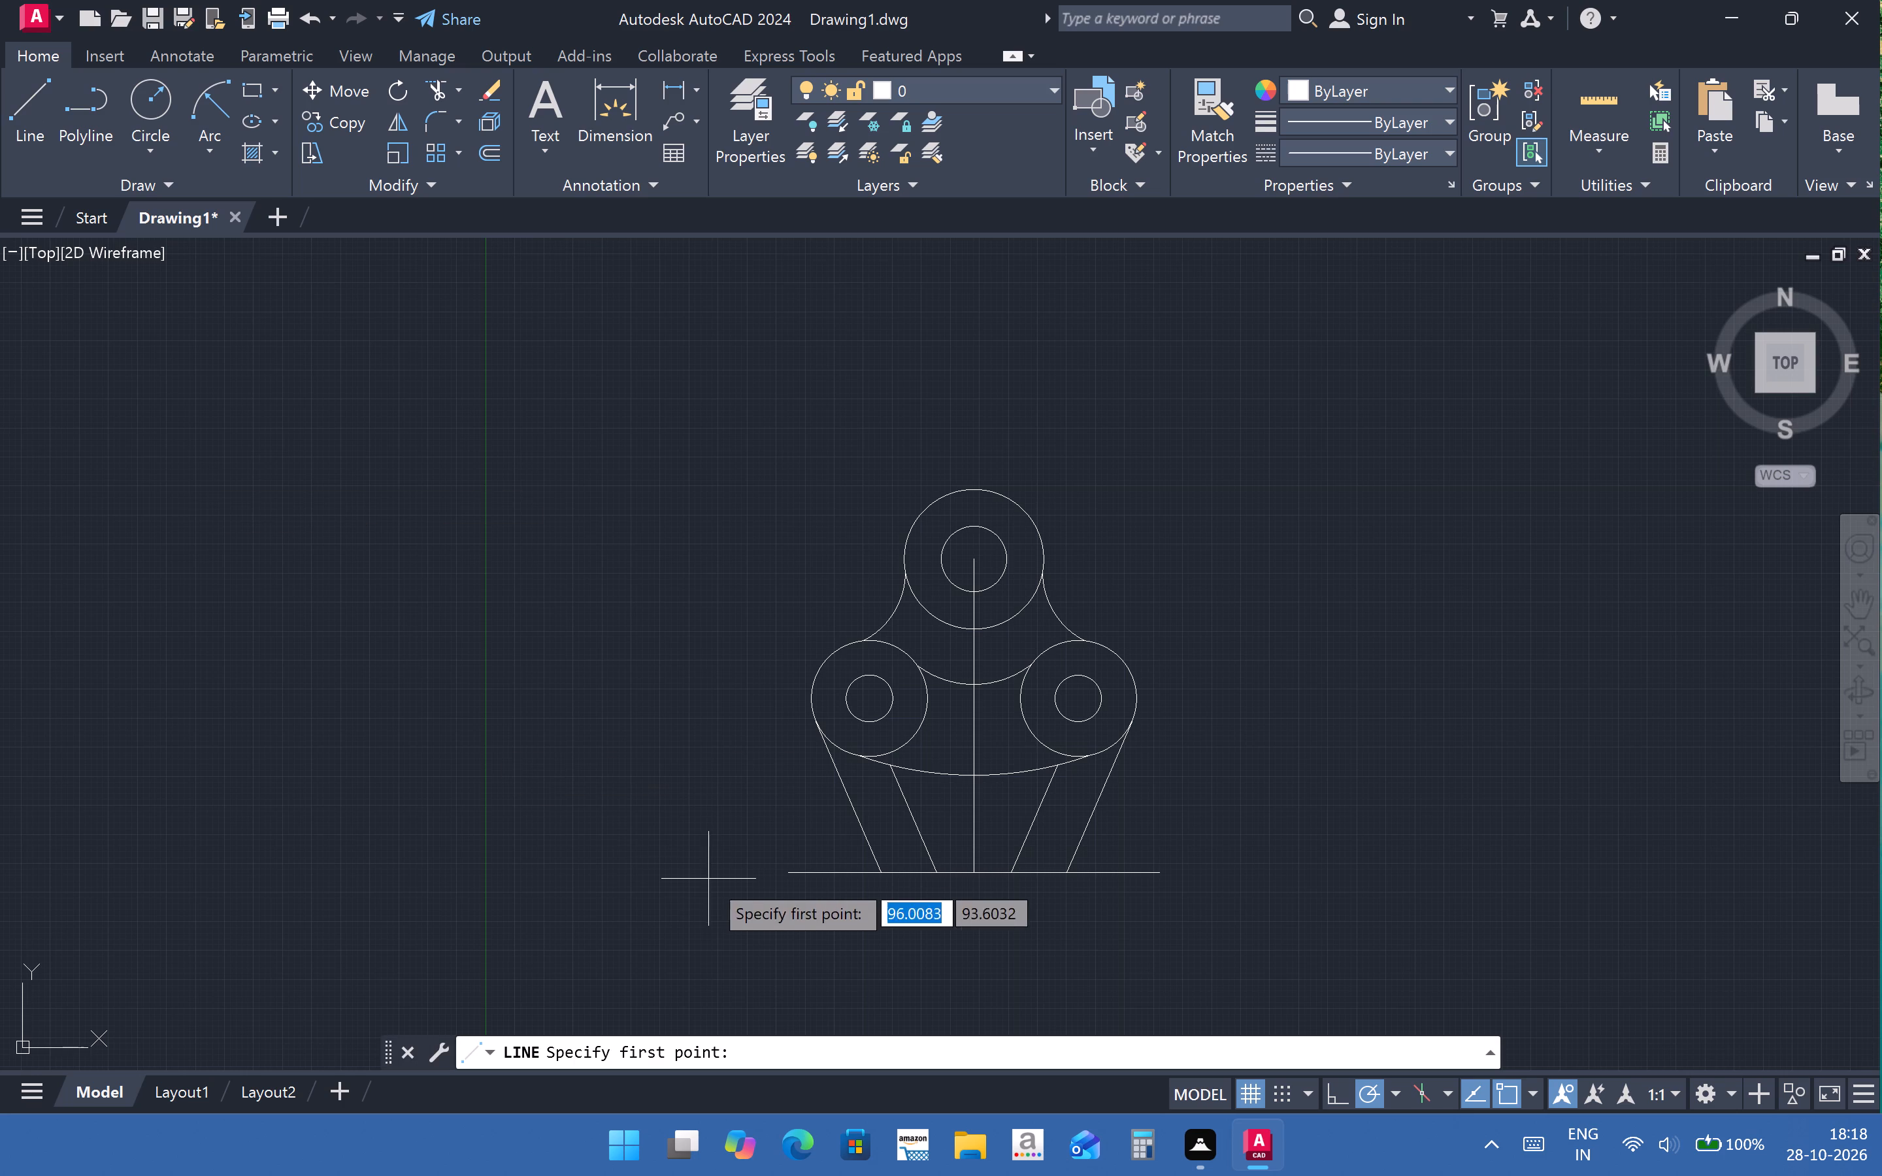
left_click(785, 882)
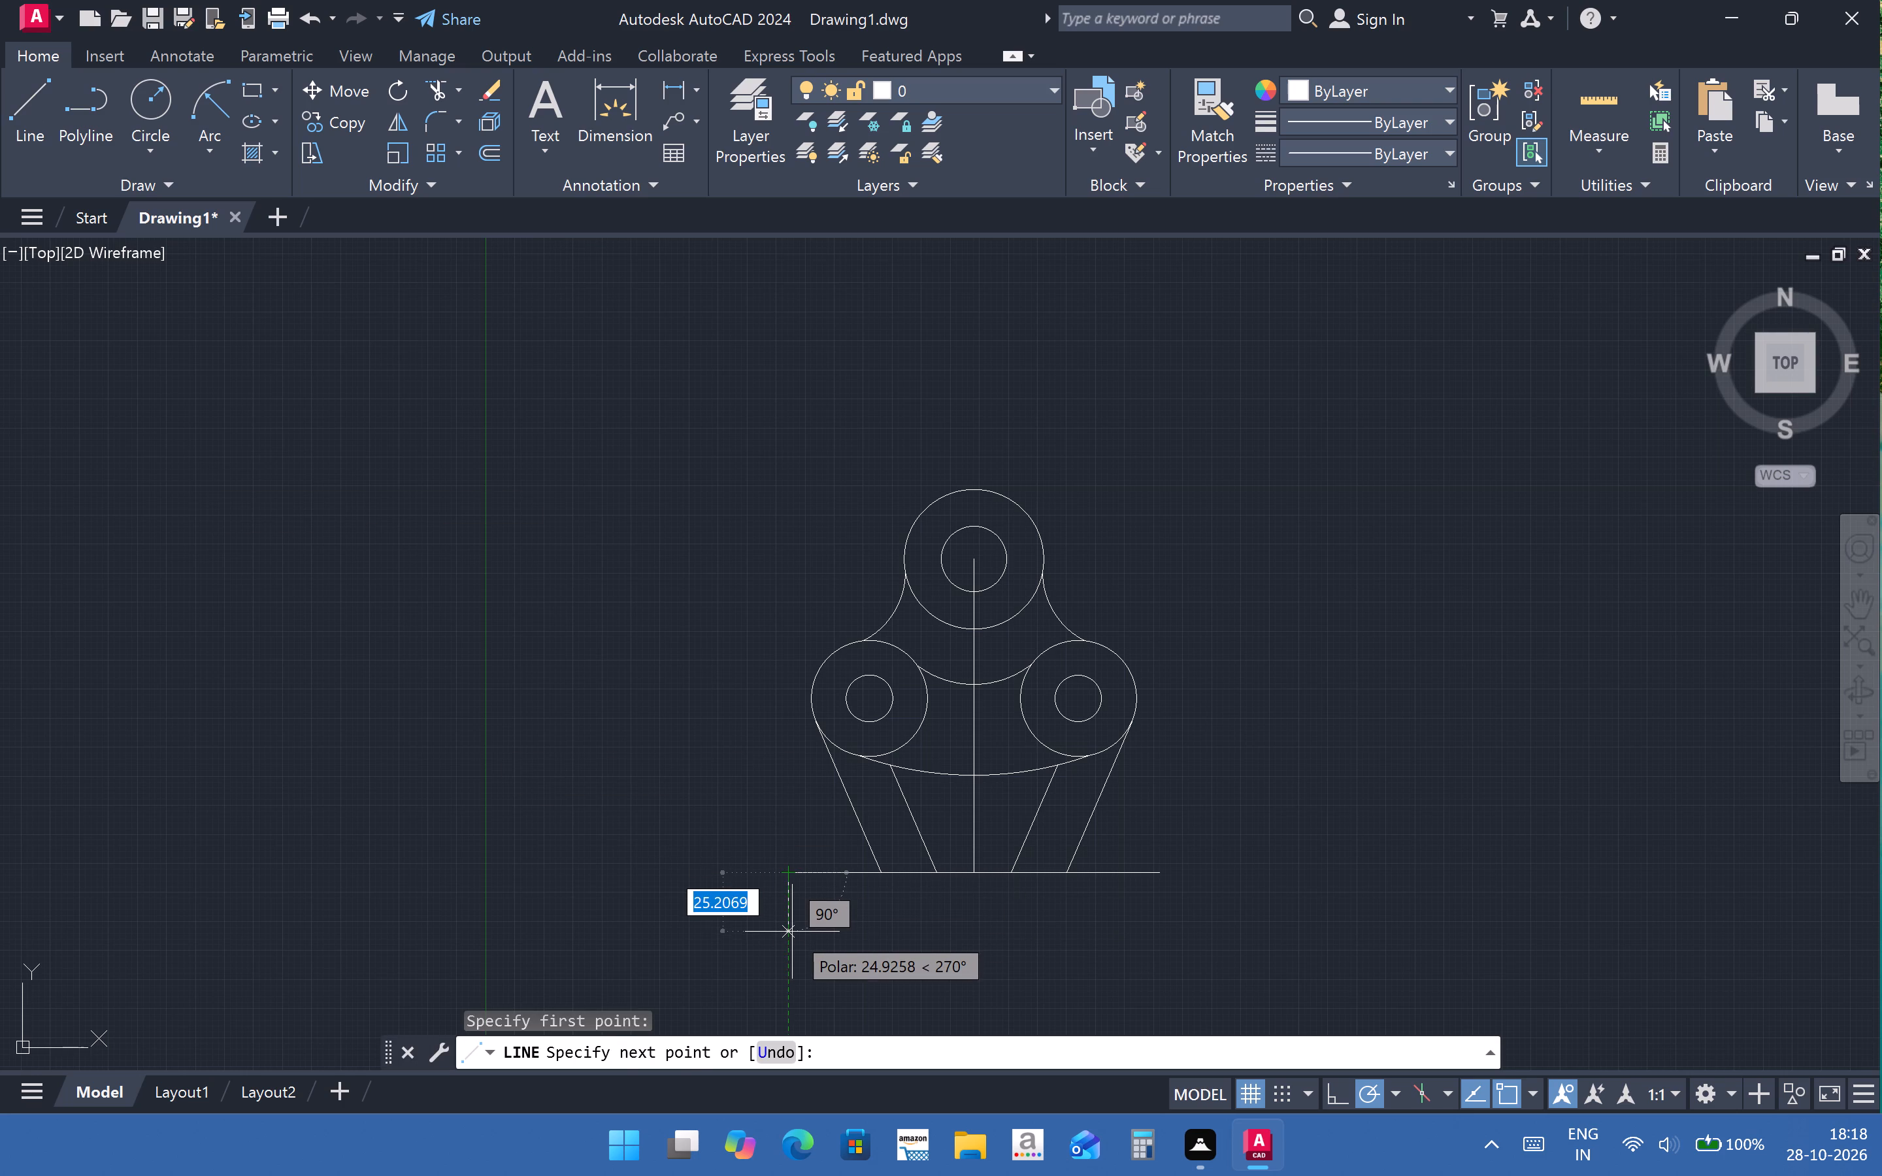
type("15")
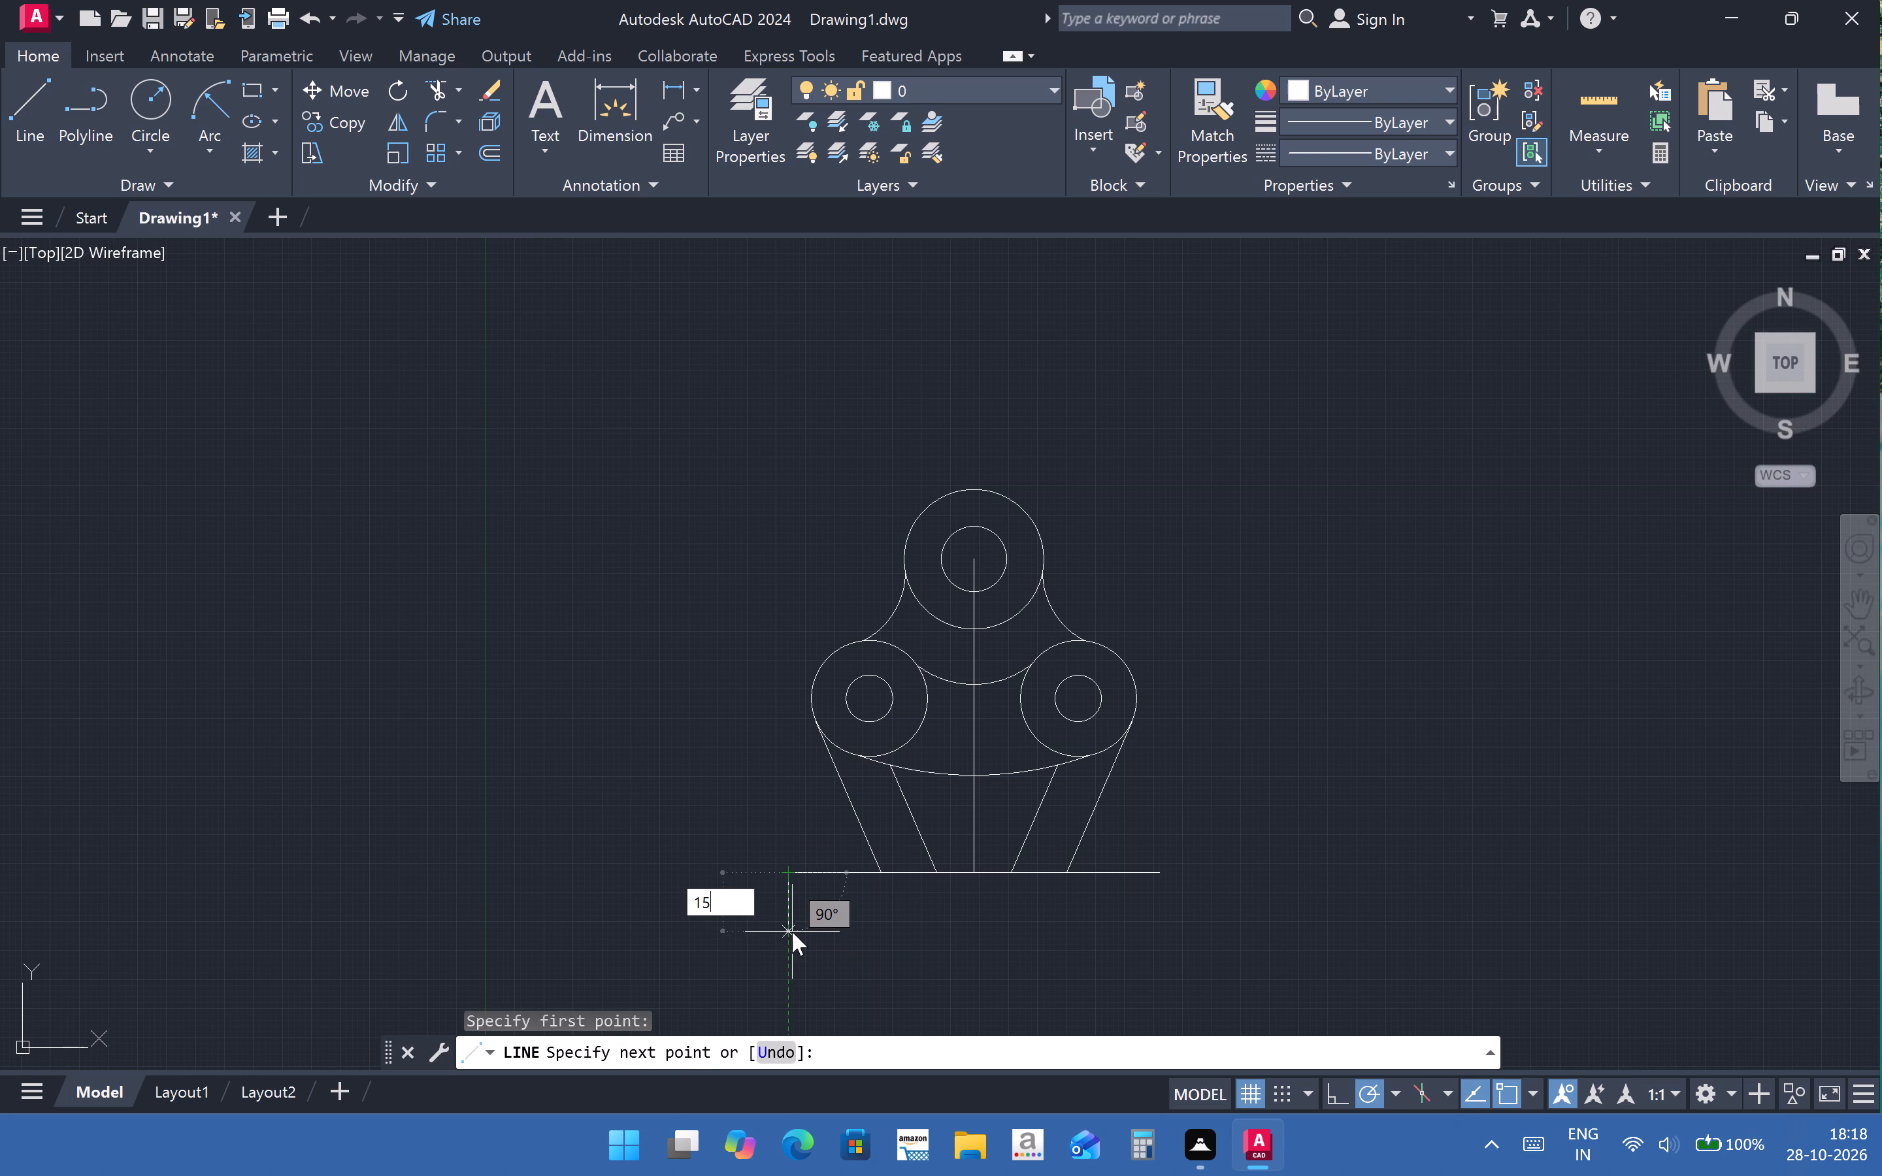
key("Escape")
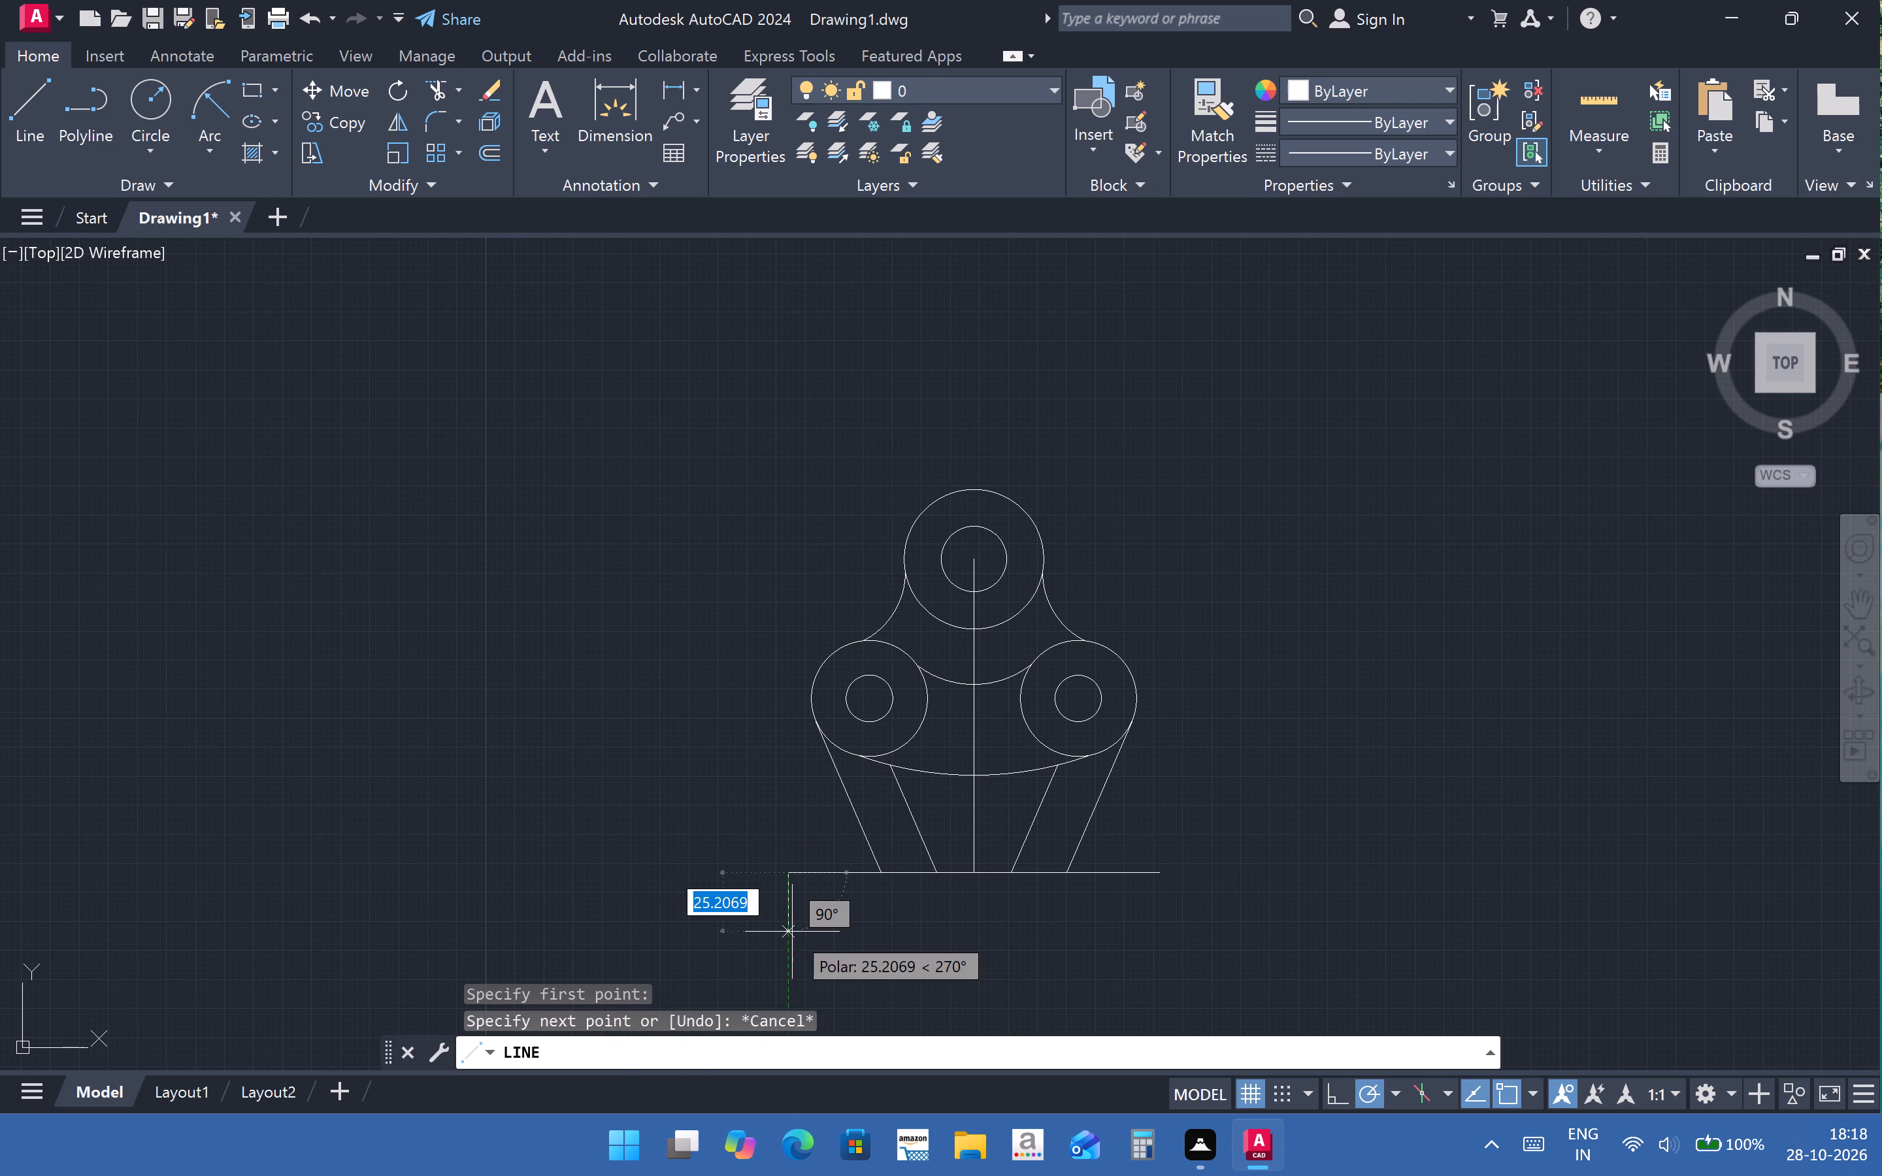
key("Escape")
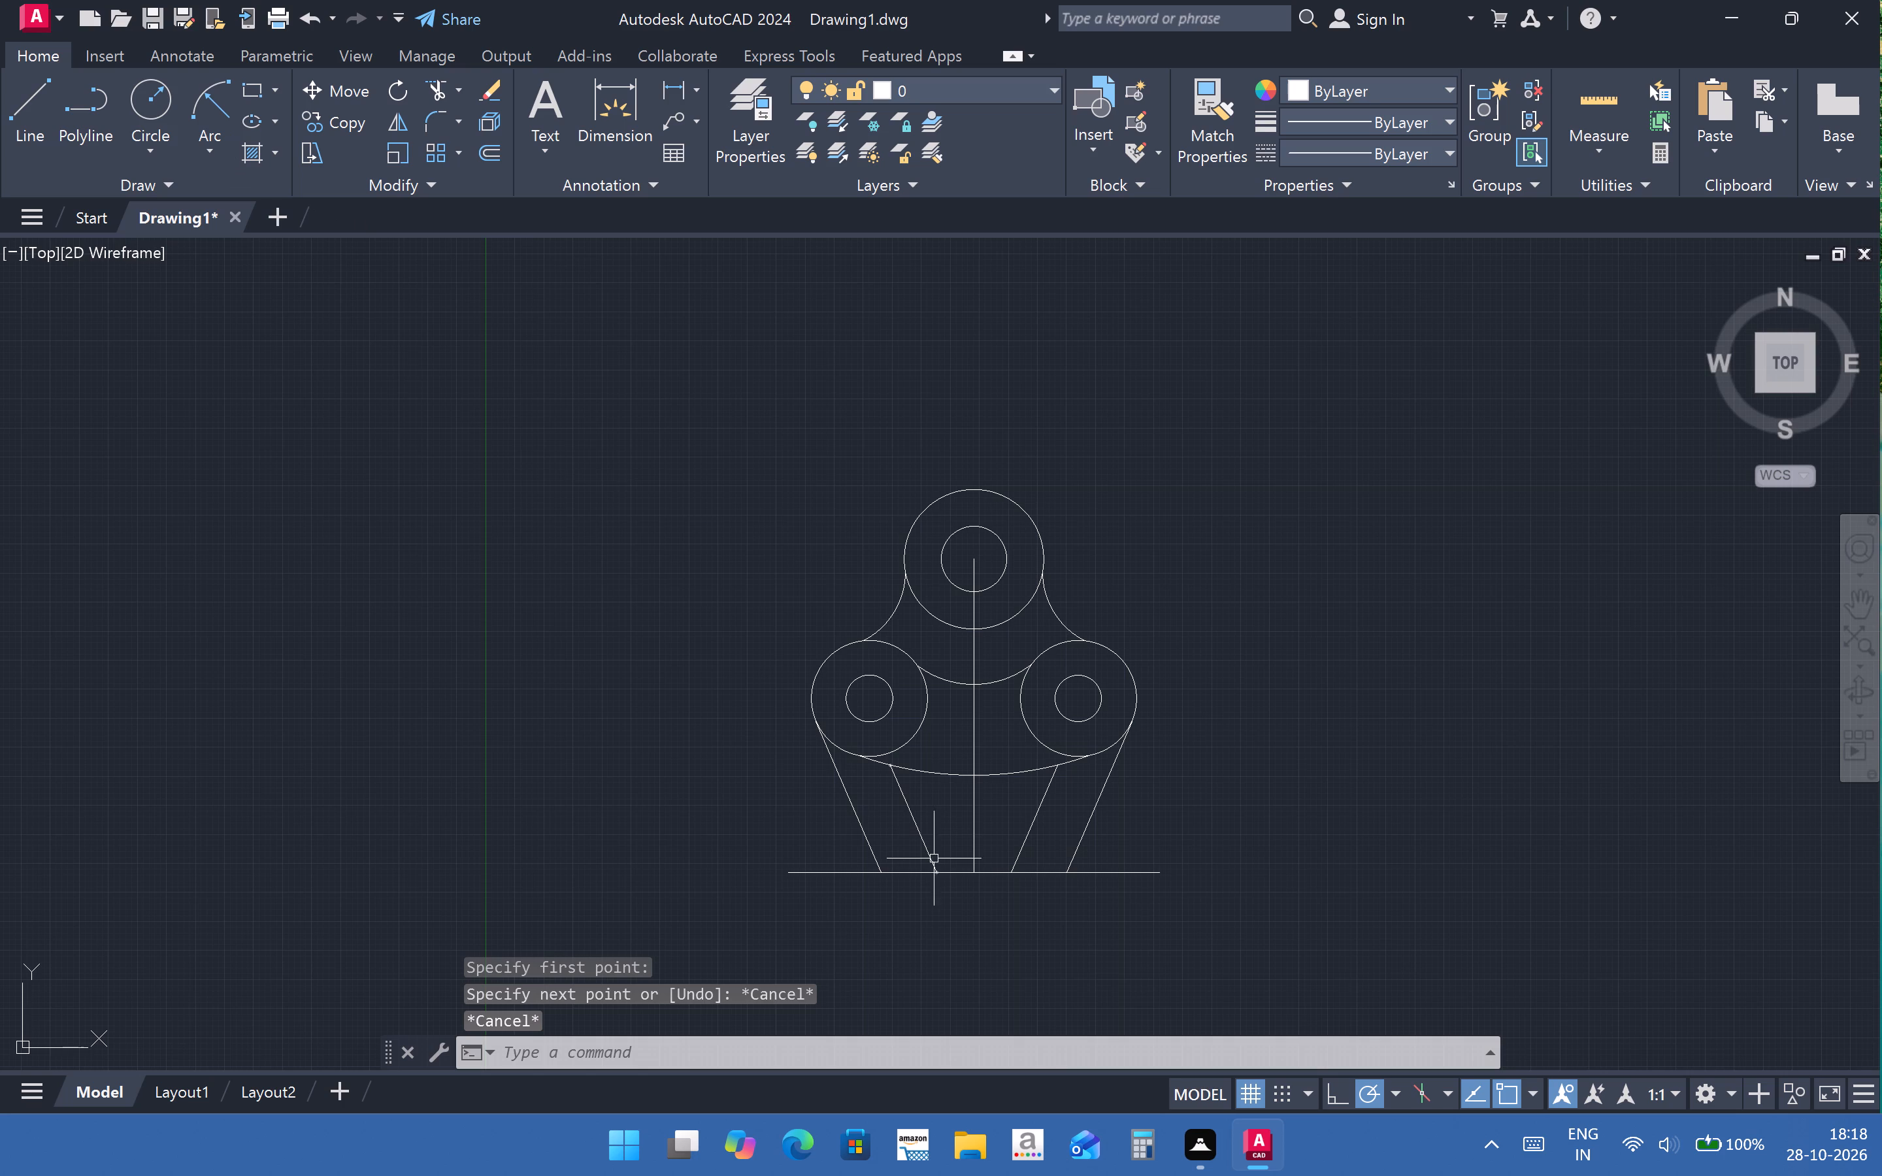
Offset the horizontal base line 22 mm downward.
left_click(946, 873)
left_click(499, 154)
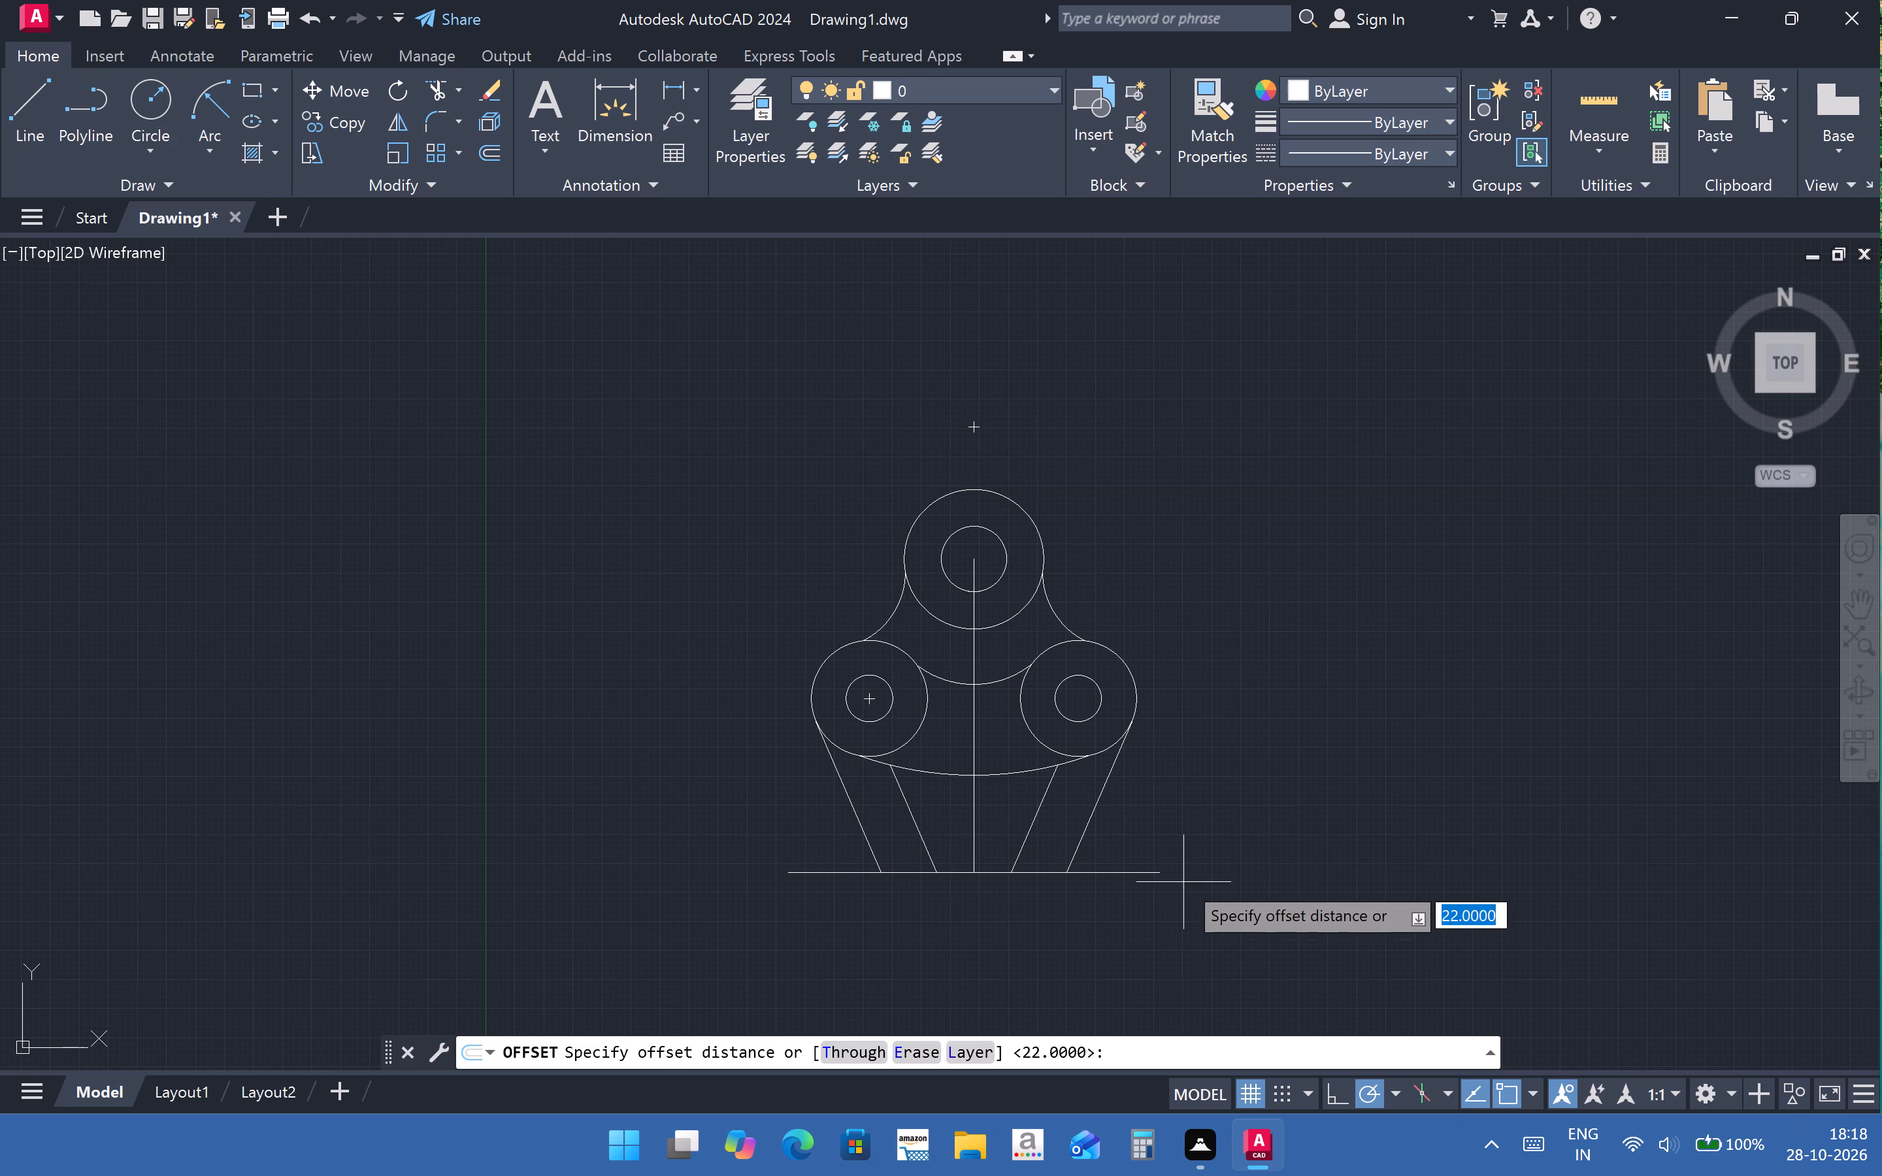
key("Return")
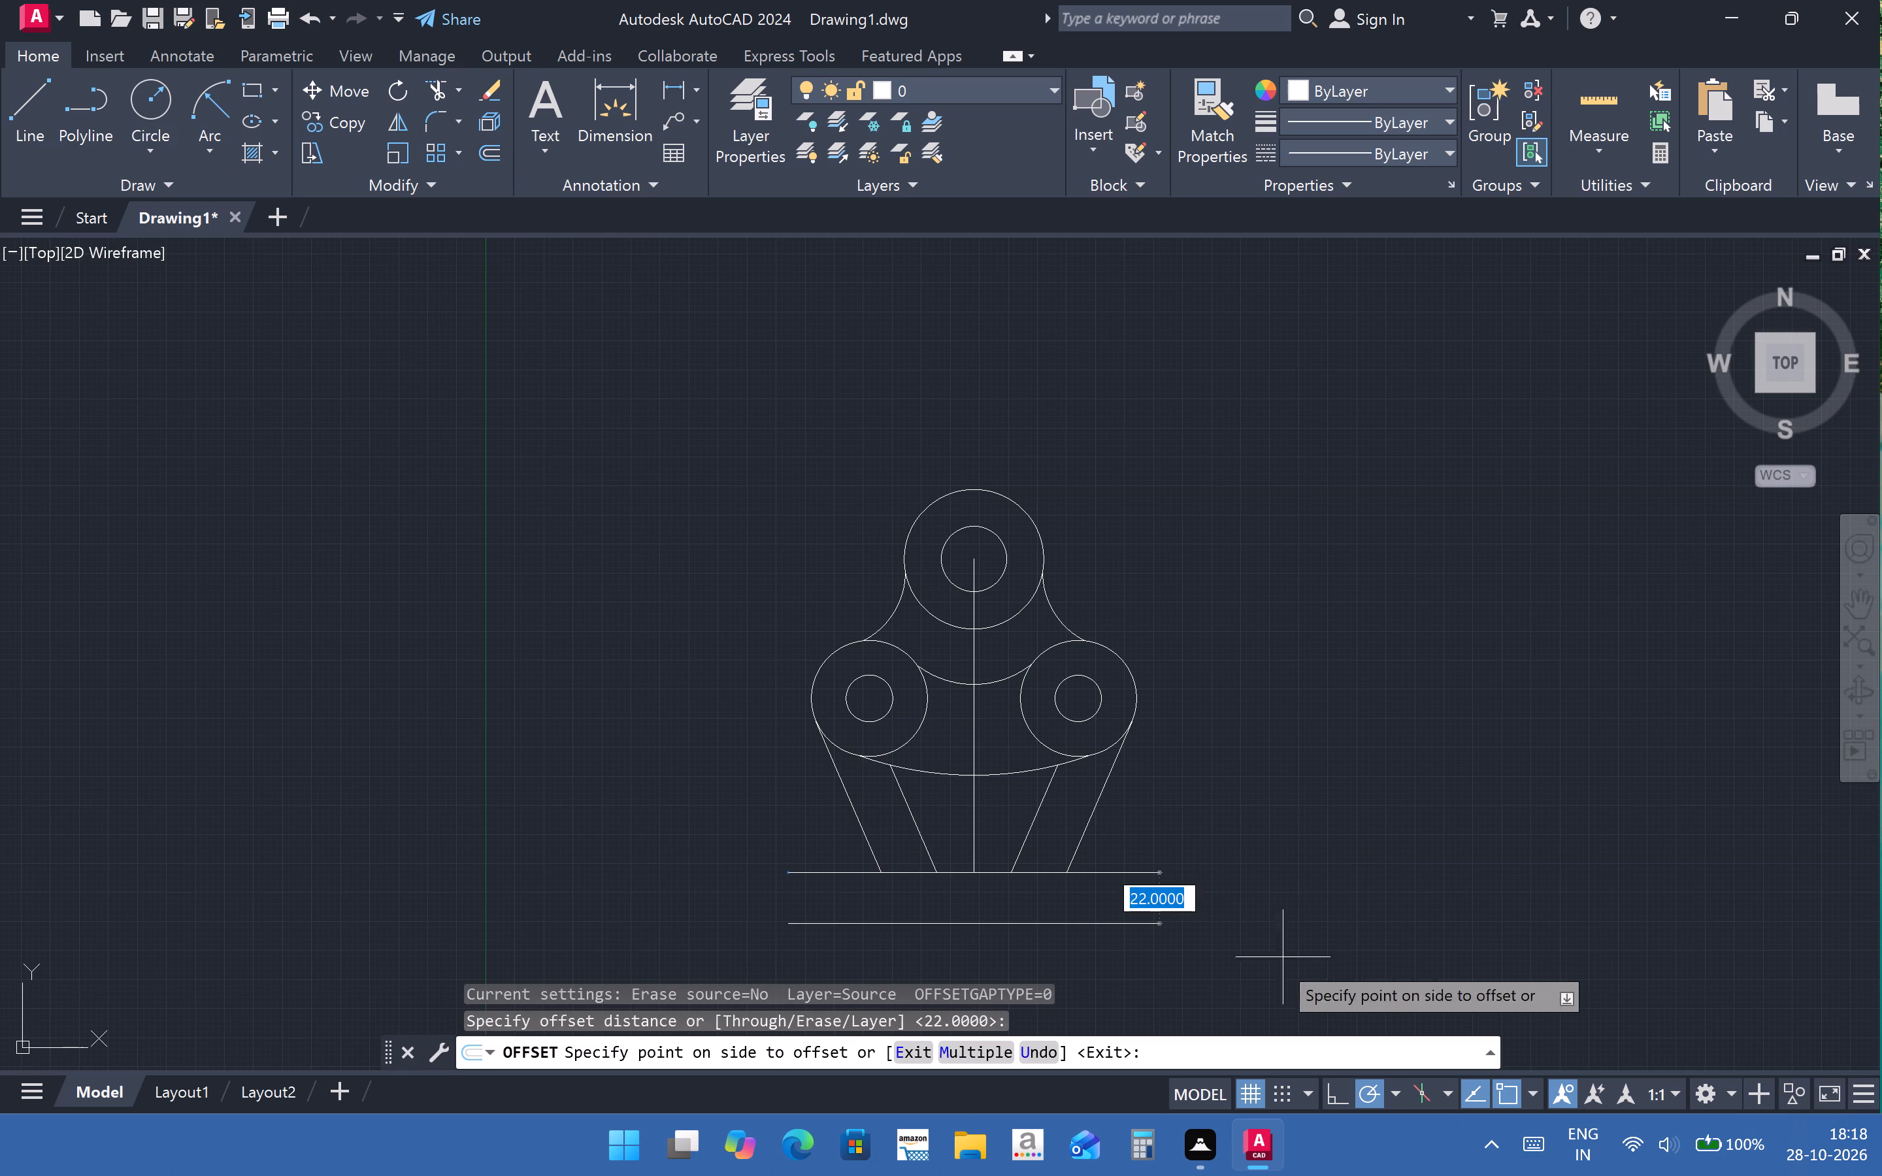
left_click(1219, 954)
Draw a vertical line joining the left ends of the two horizontal base lines.
left_click(15, 137)
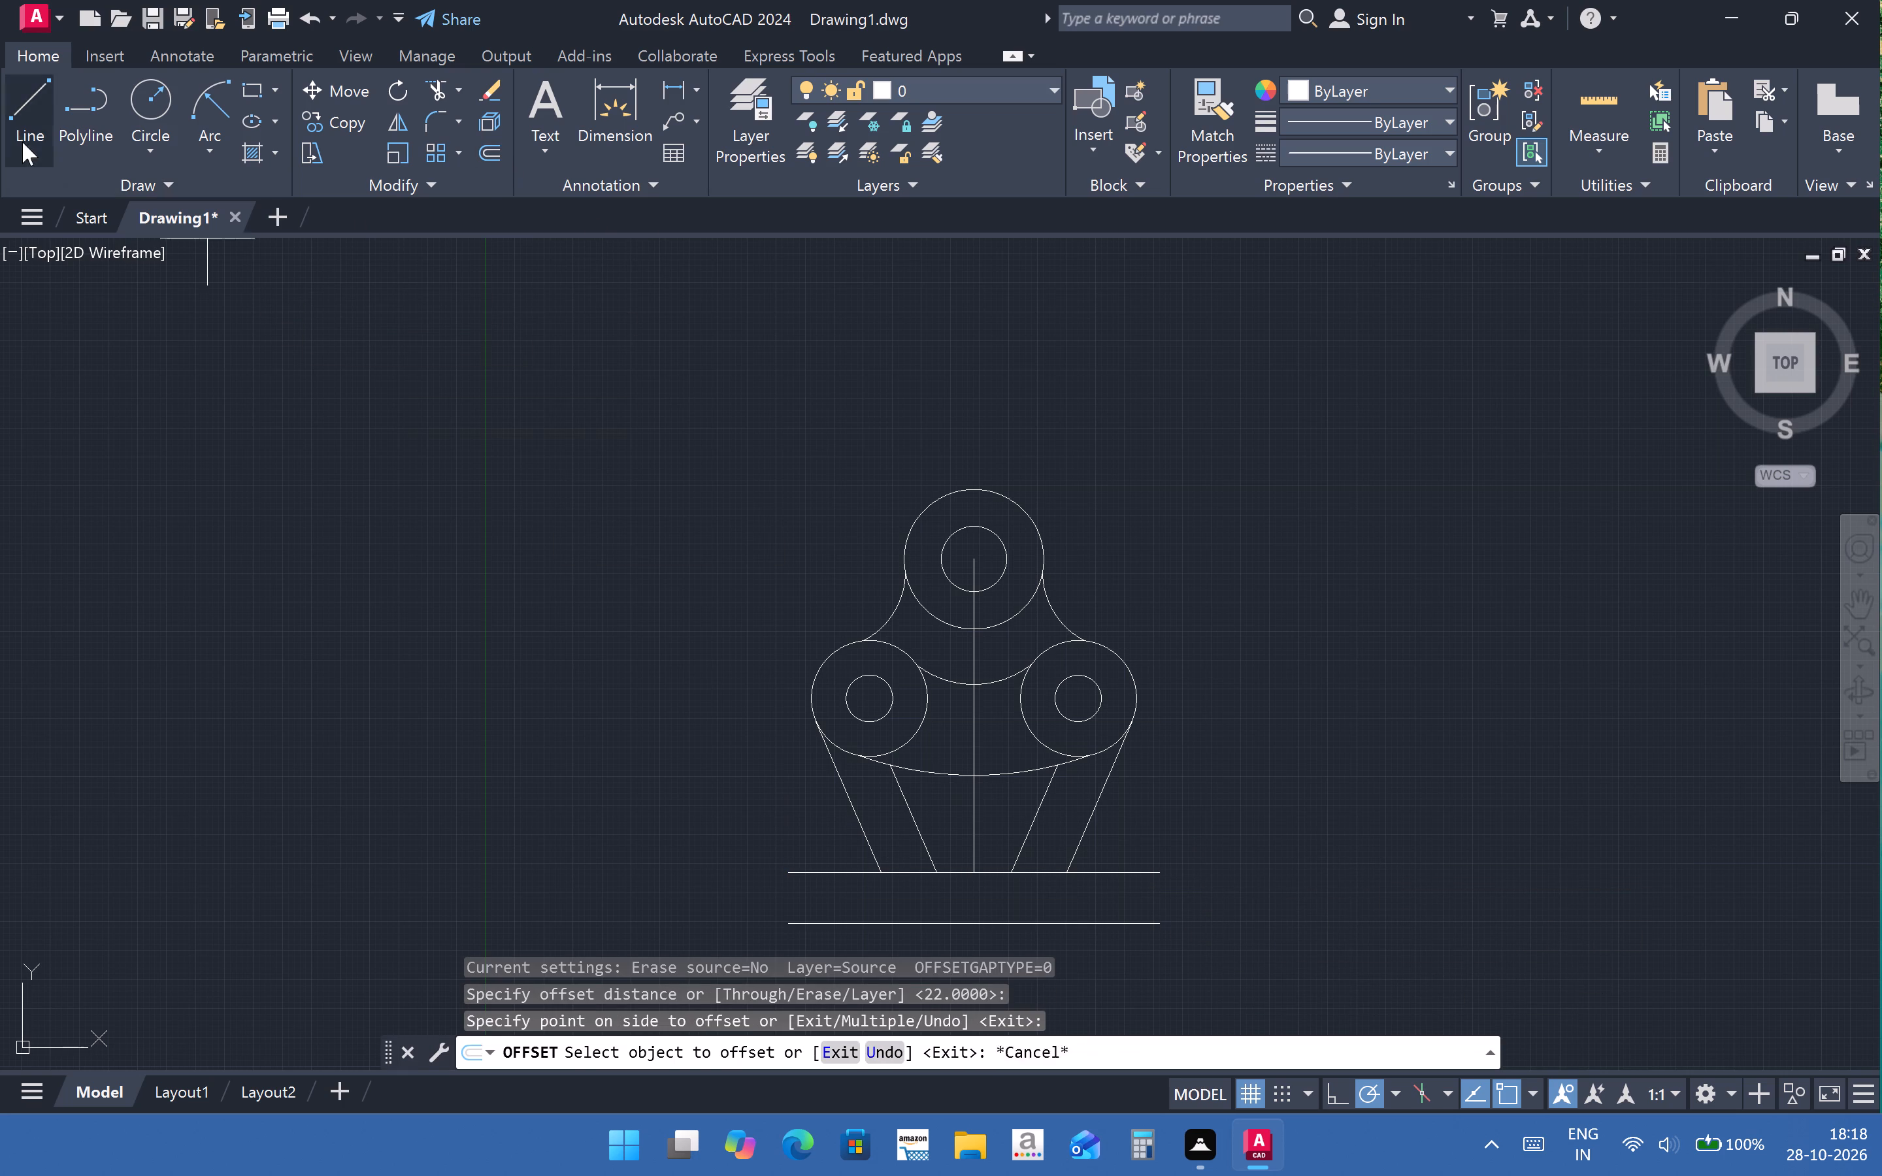
scroll(1074, 763, "up", 1)
scroll(1022, 854, "up", 2)
scroll(1040, 860, "down", 4)
middle_click_drag(1104, 876, 1068, 713)
scroll(931, 731, "up", 1)
left_click(806, 736)
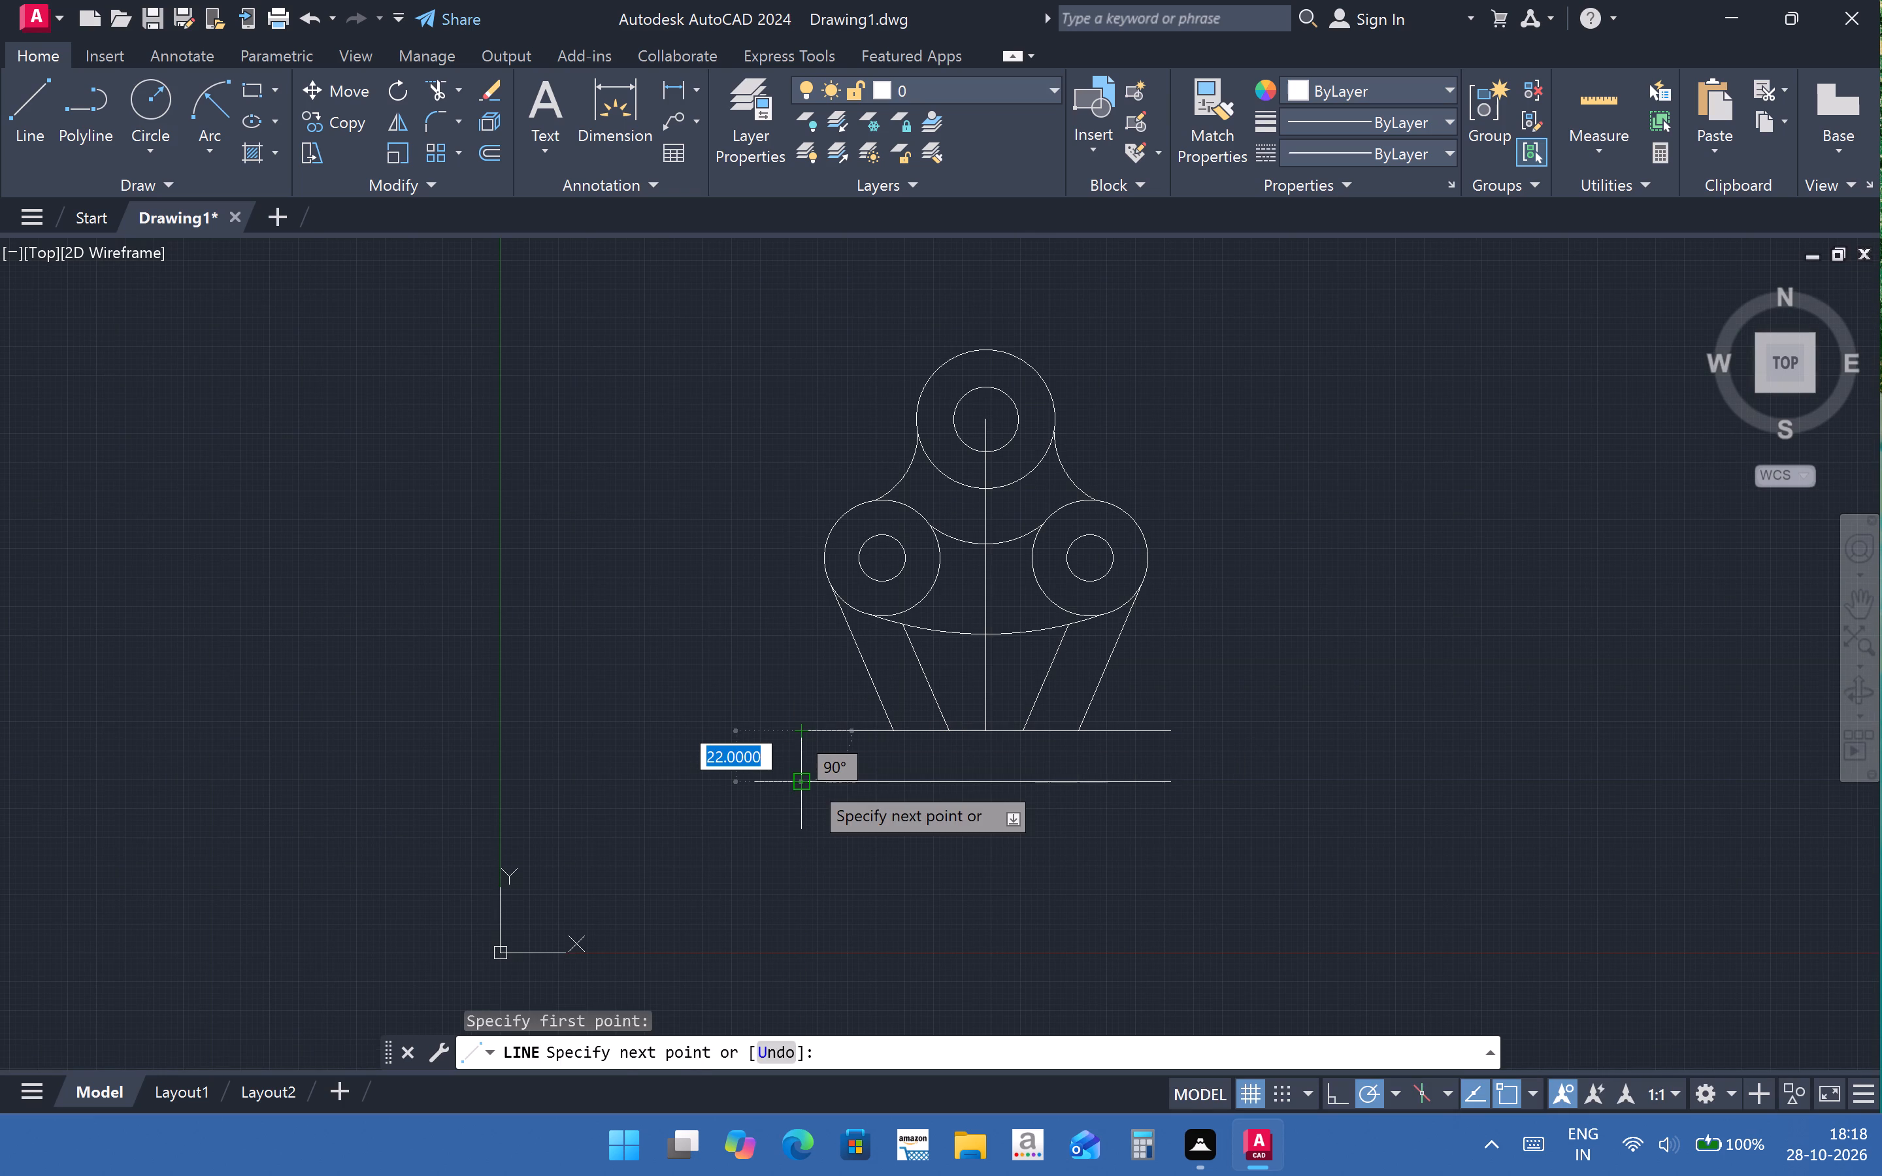
left_click(809, 781)
key("Escape")
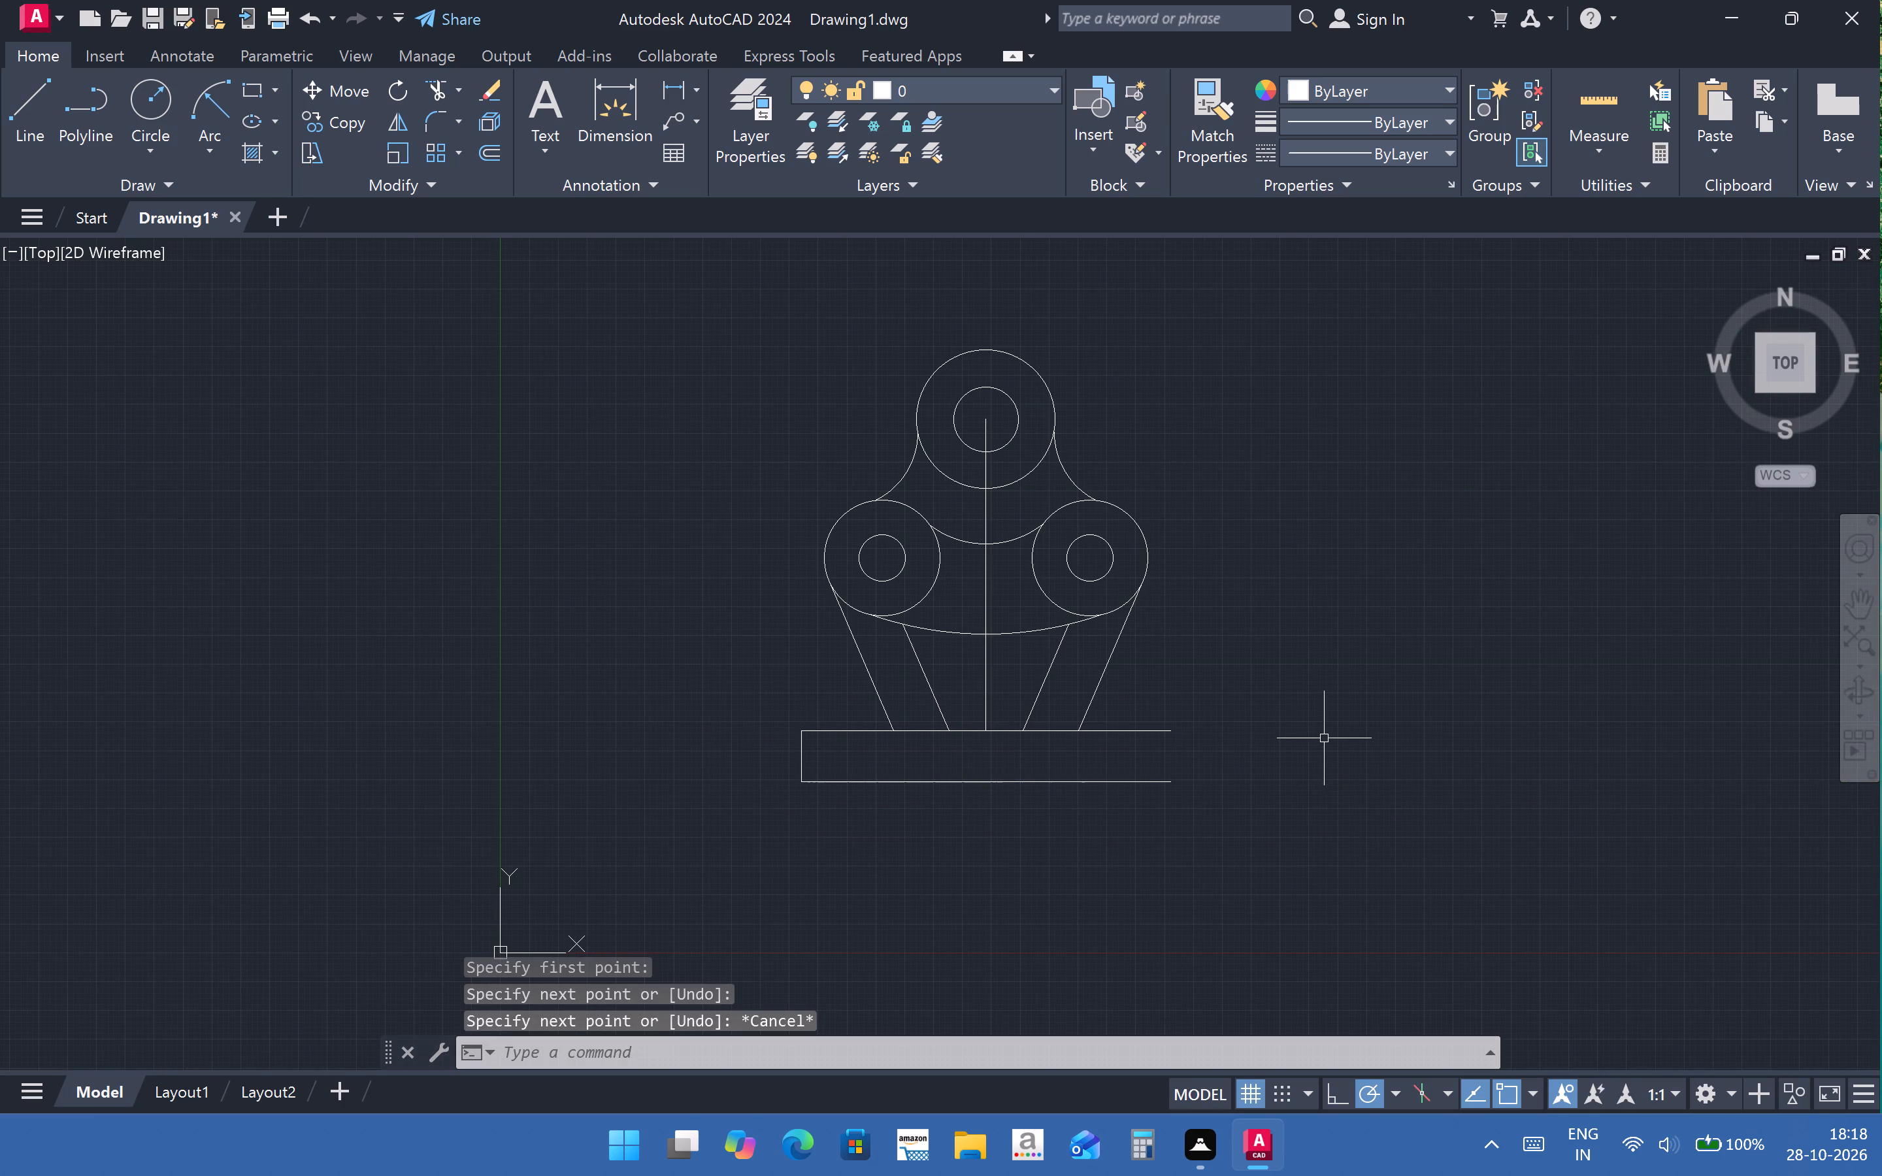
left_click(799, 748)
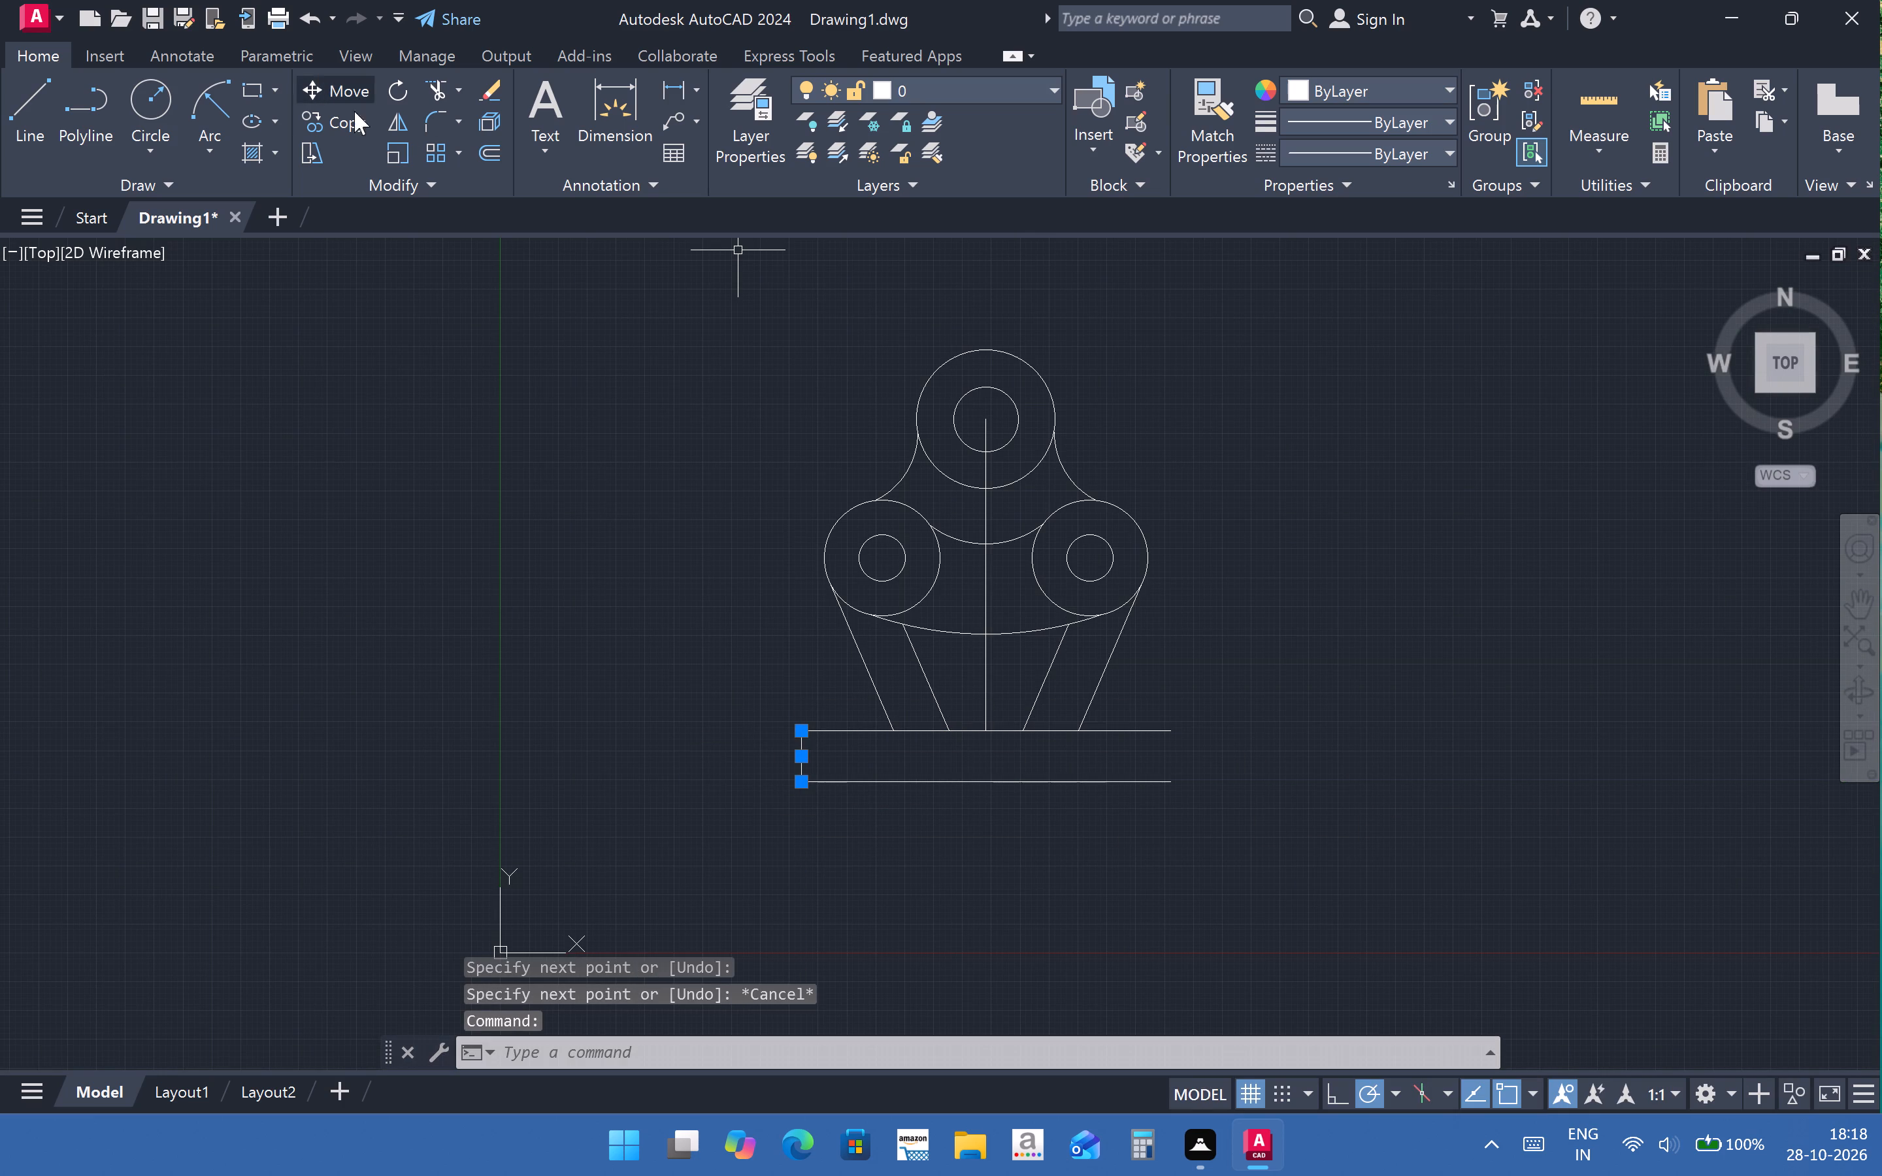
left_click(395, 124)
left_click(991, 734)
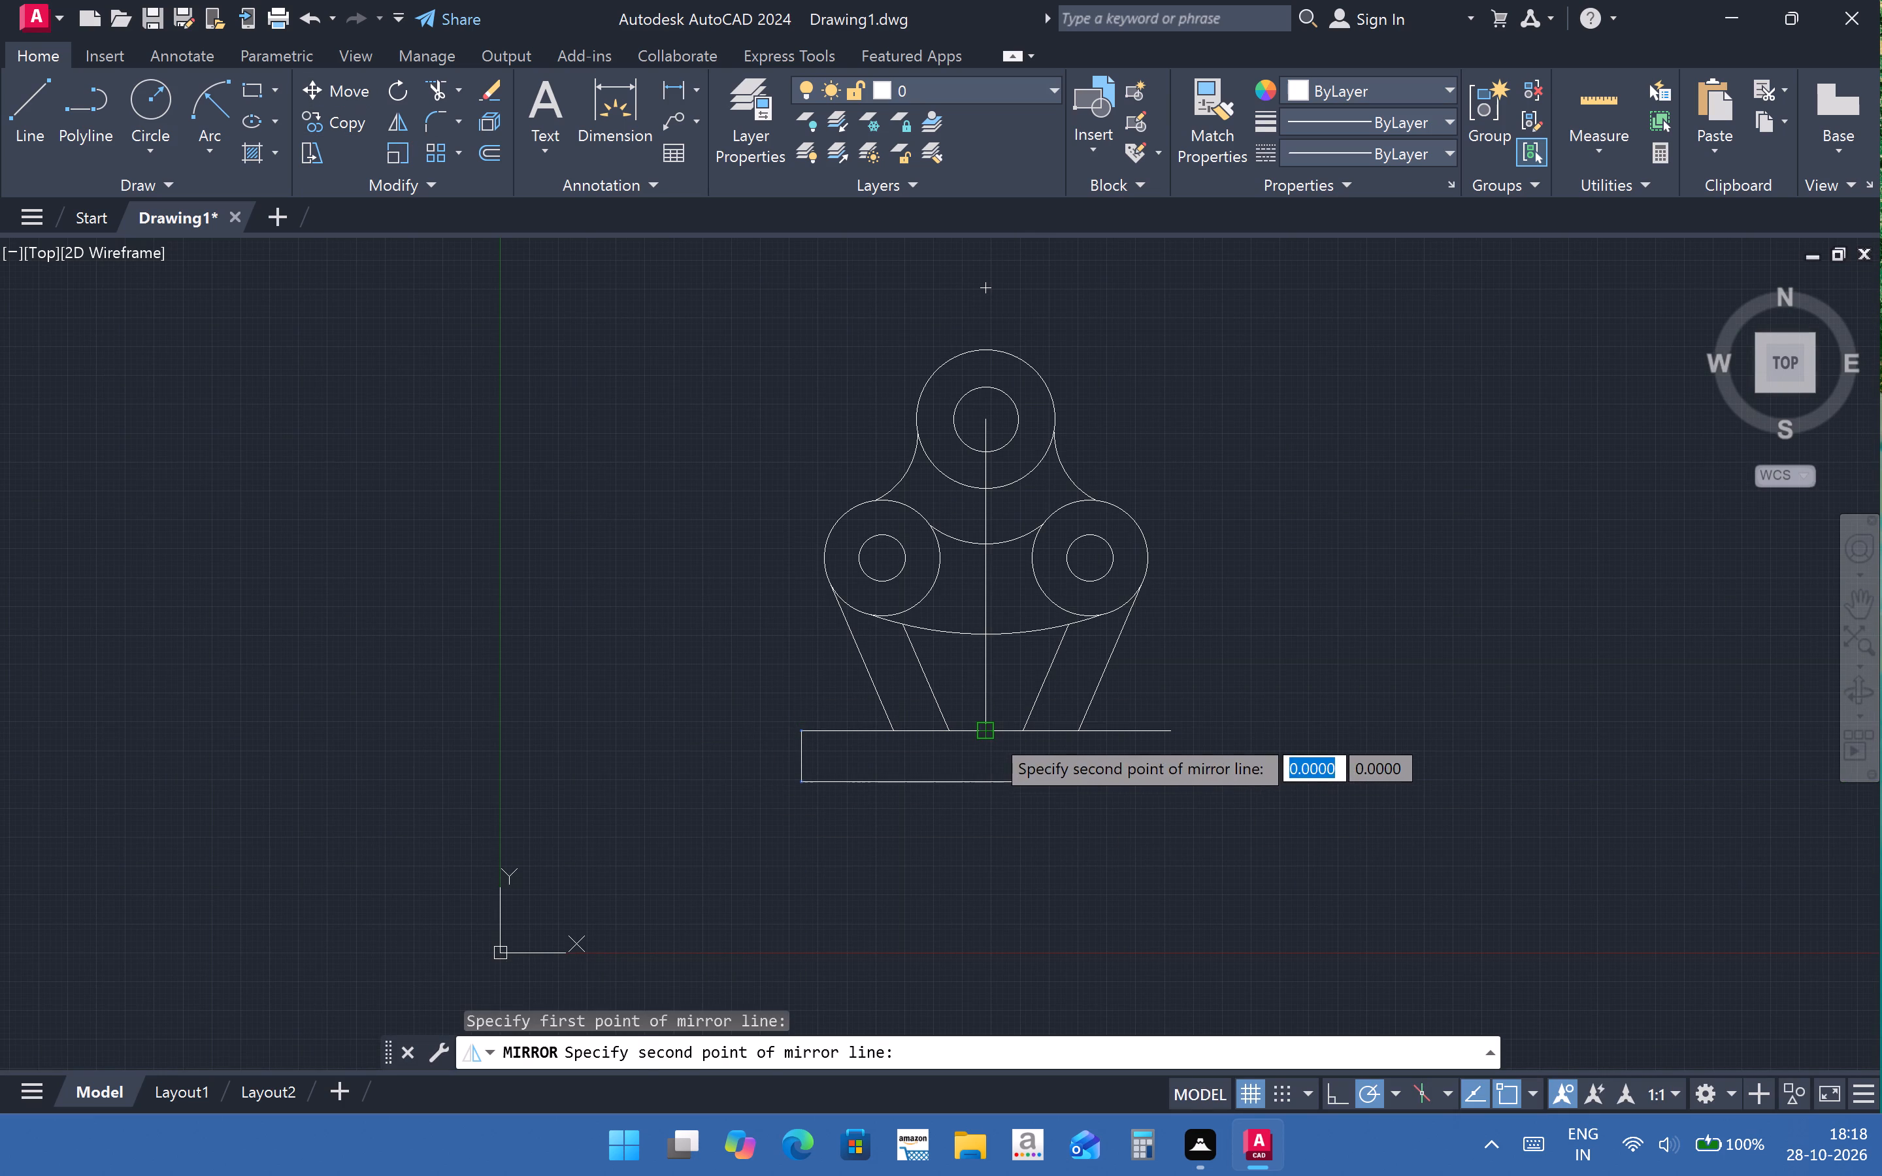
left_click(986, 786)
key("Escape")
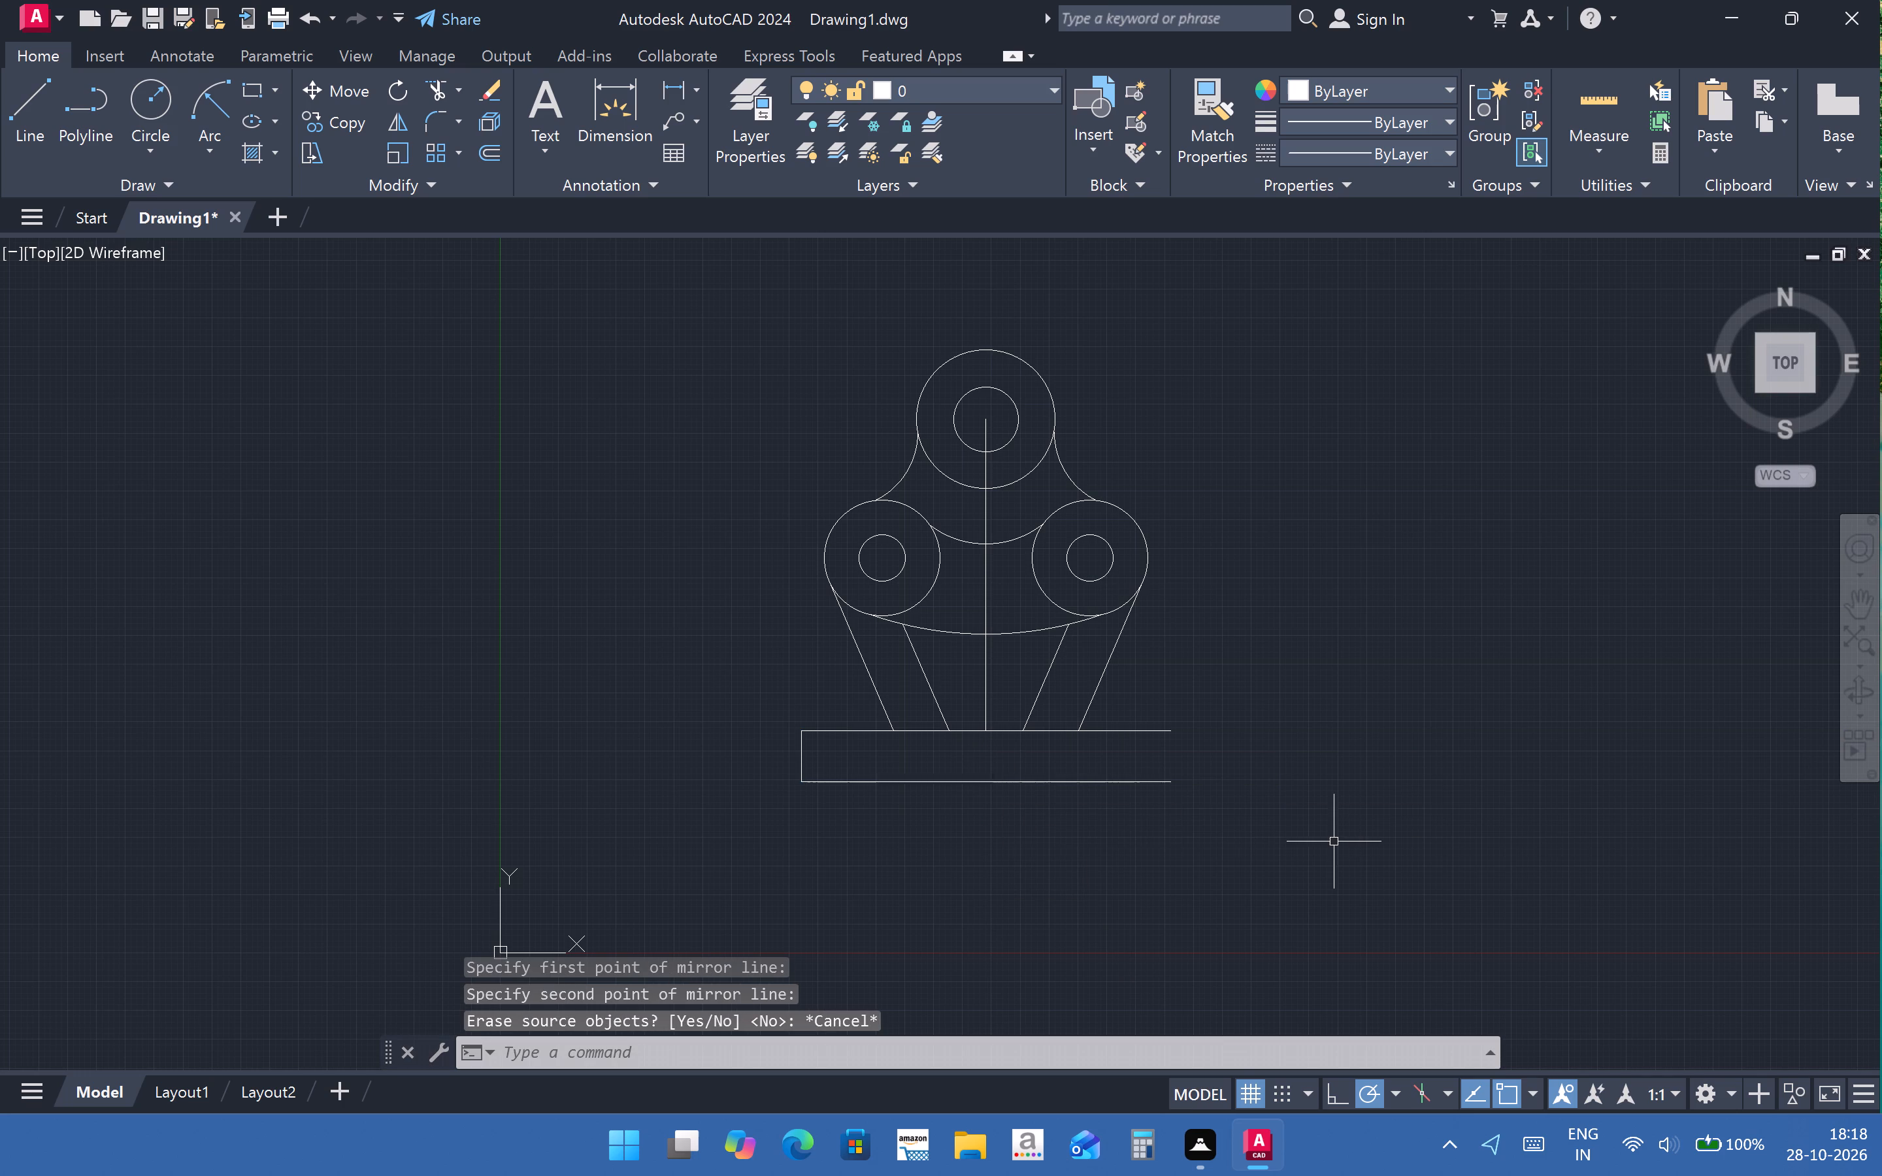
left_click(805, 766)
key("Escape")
Mirror the base's left vertical edge to the right side about the vertical centre line, keeping the source line.
left_click(802, 762)
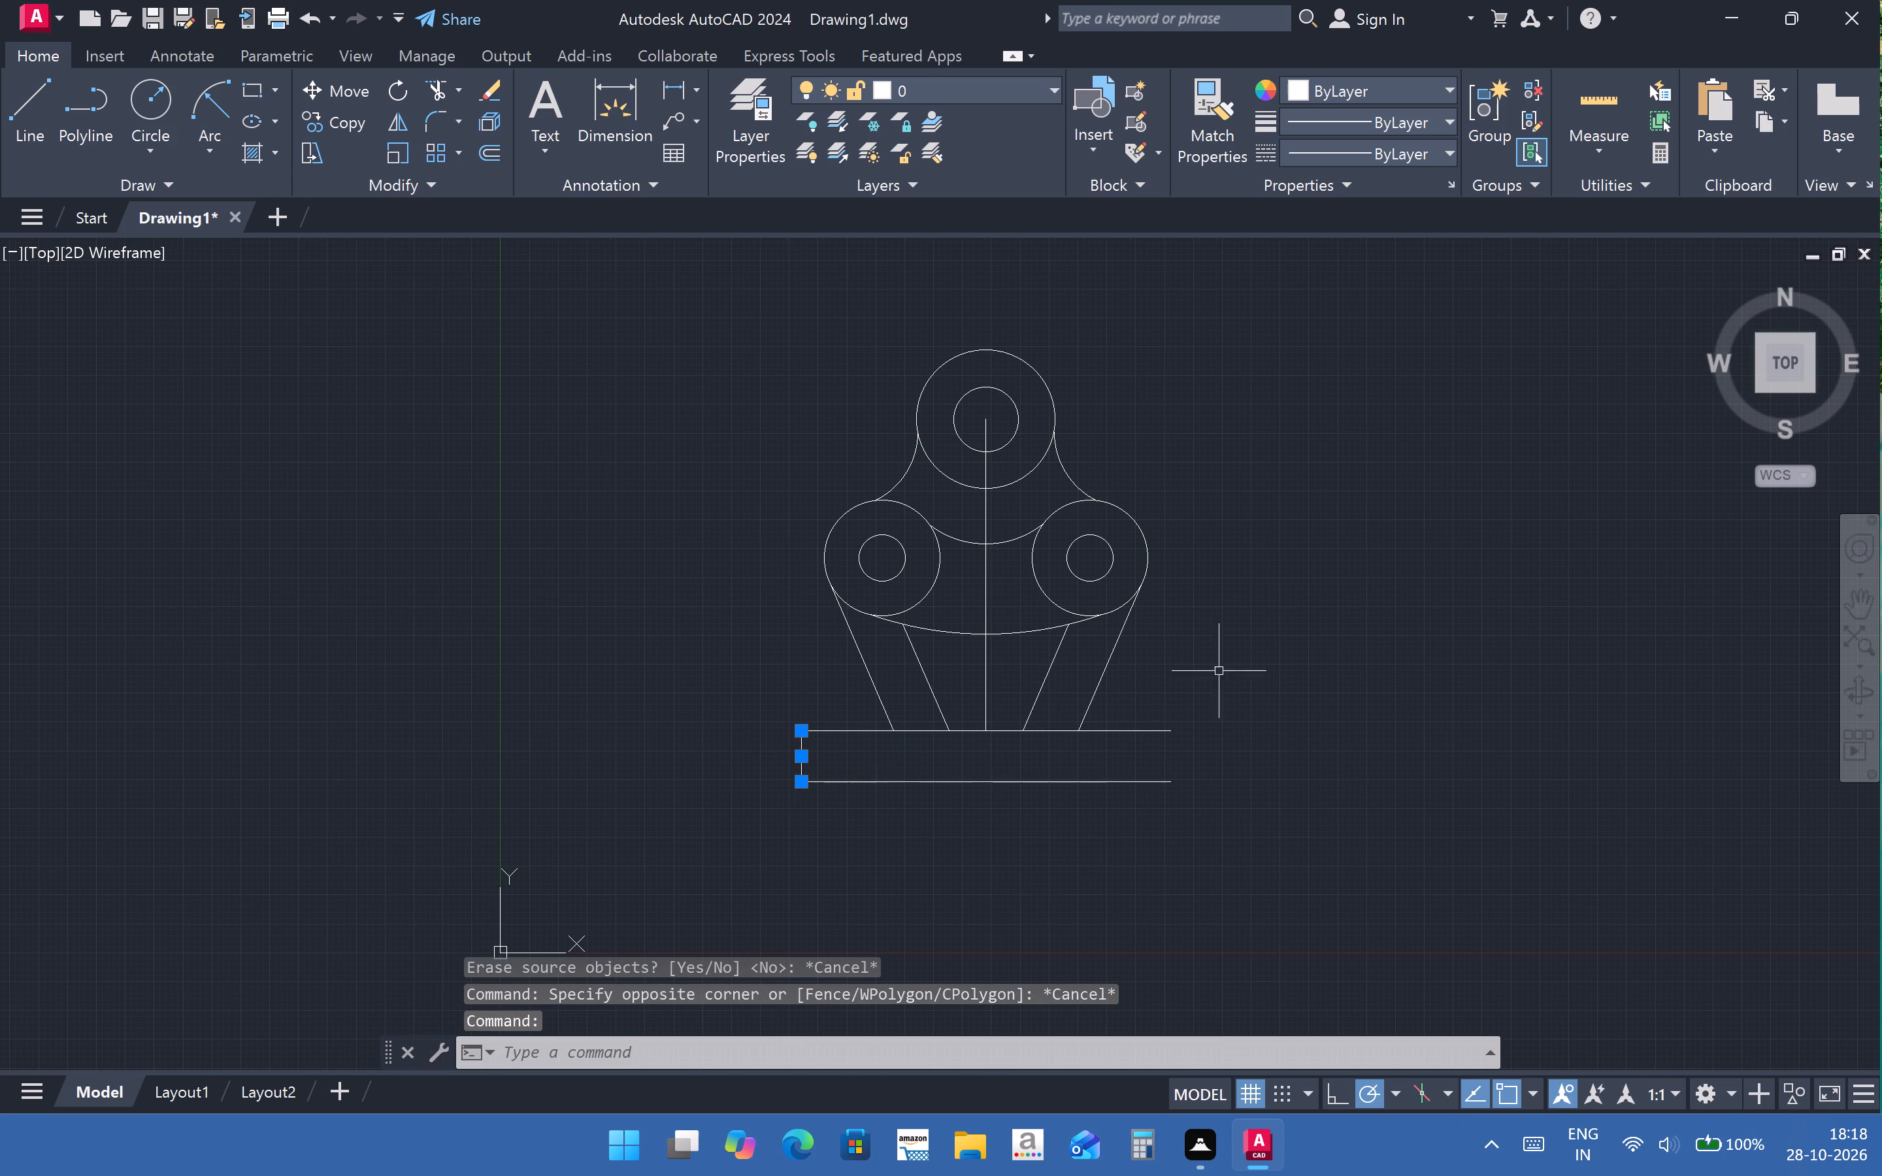
left_click(400, 131)
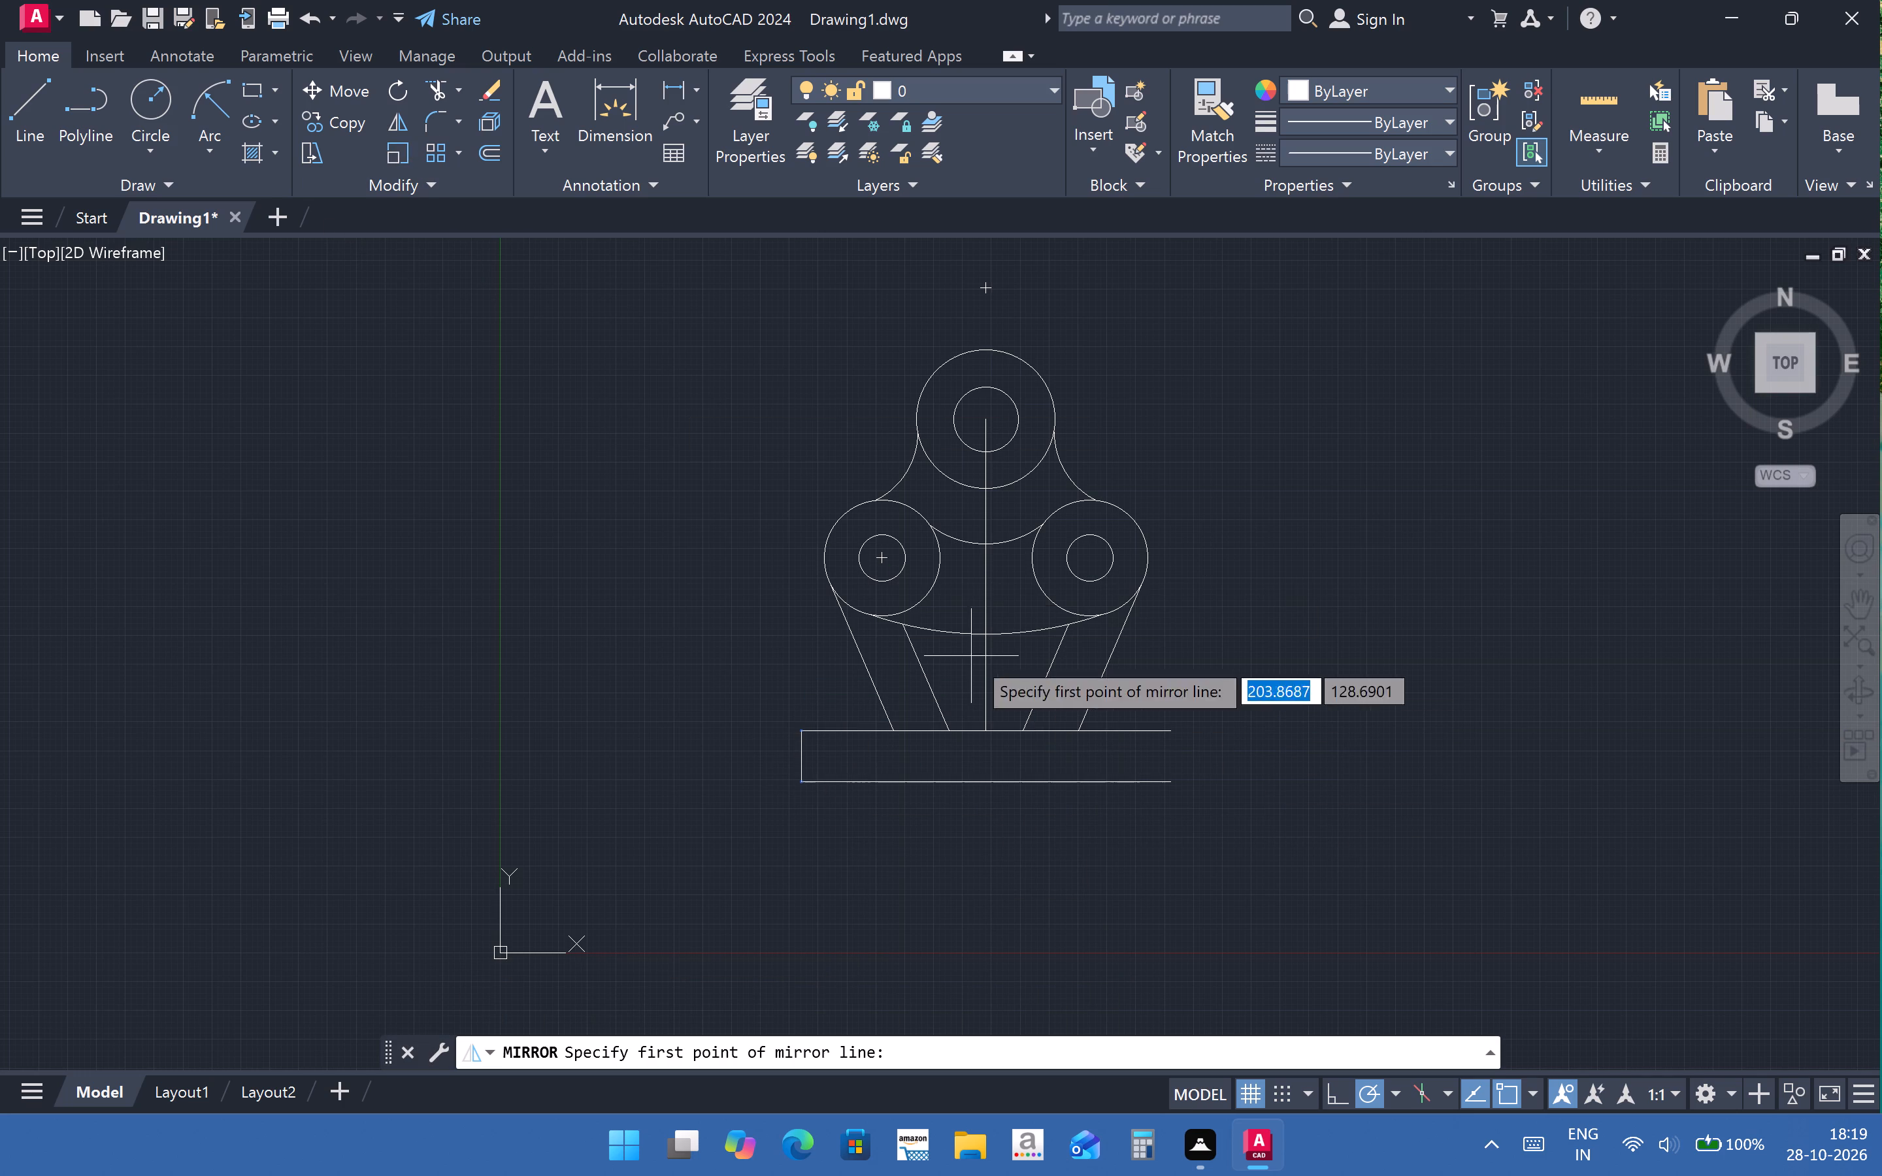
left_click(991, 727)
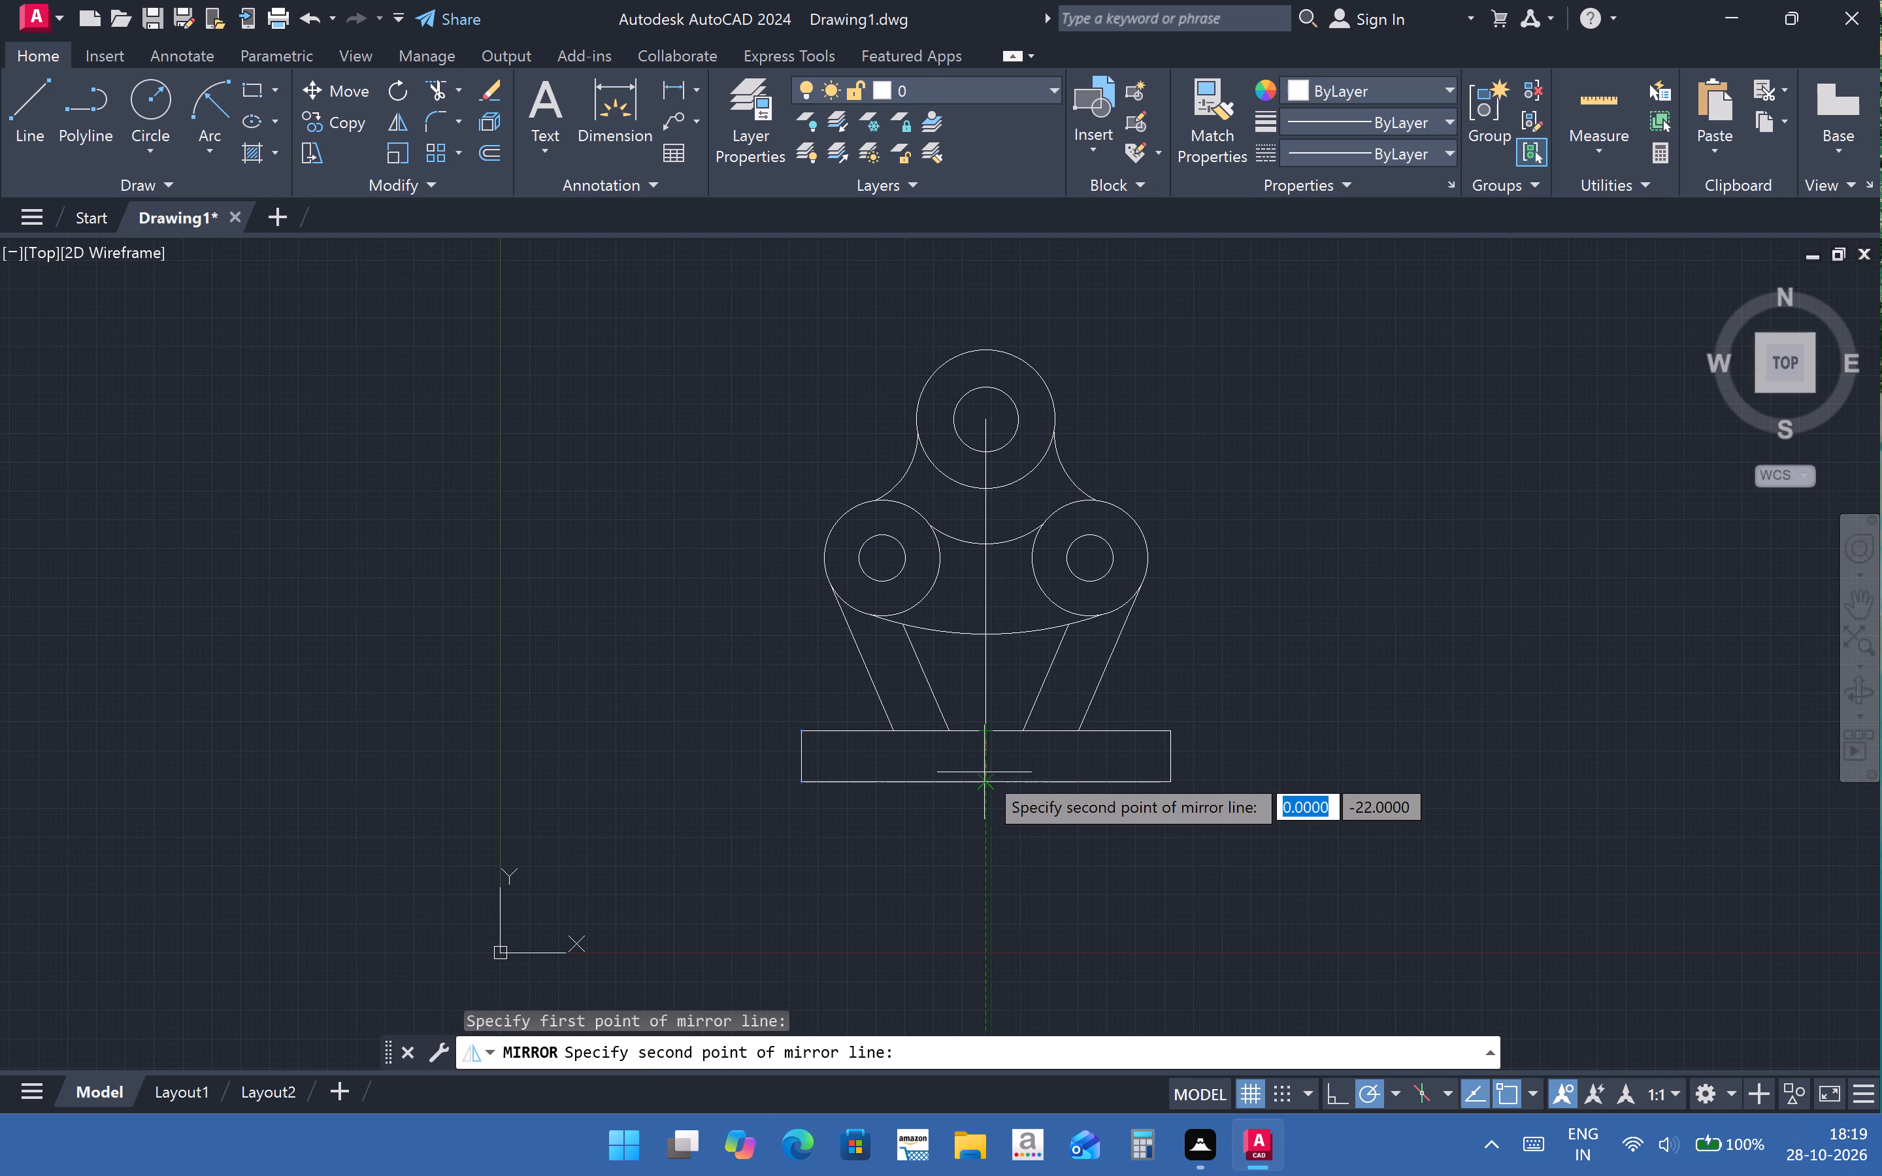
left_click(984, 777)
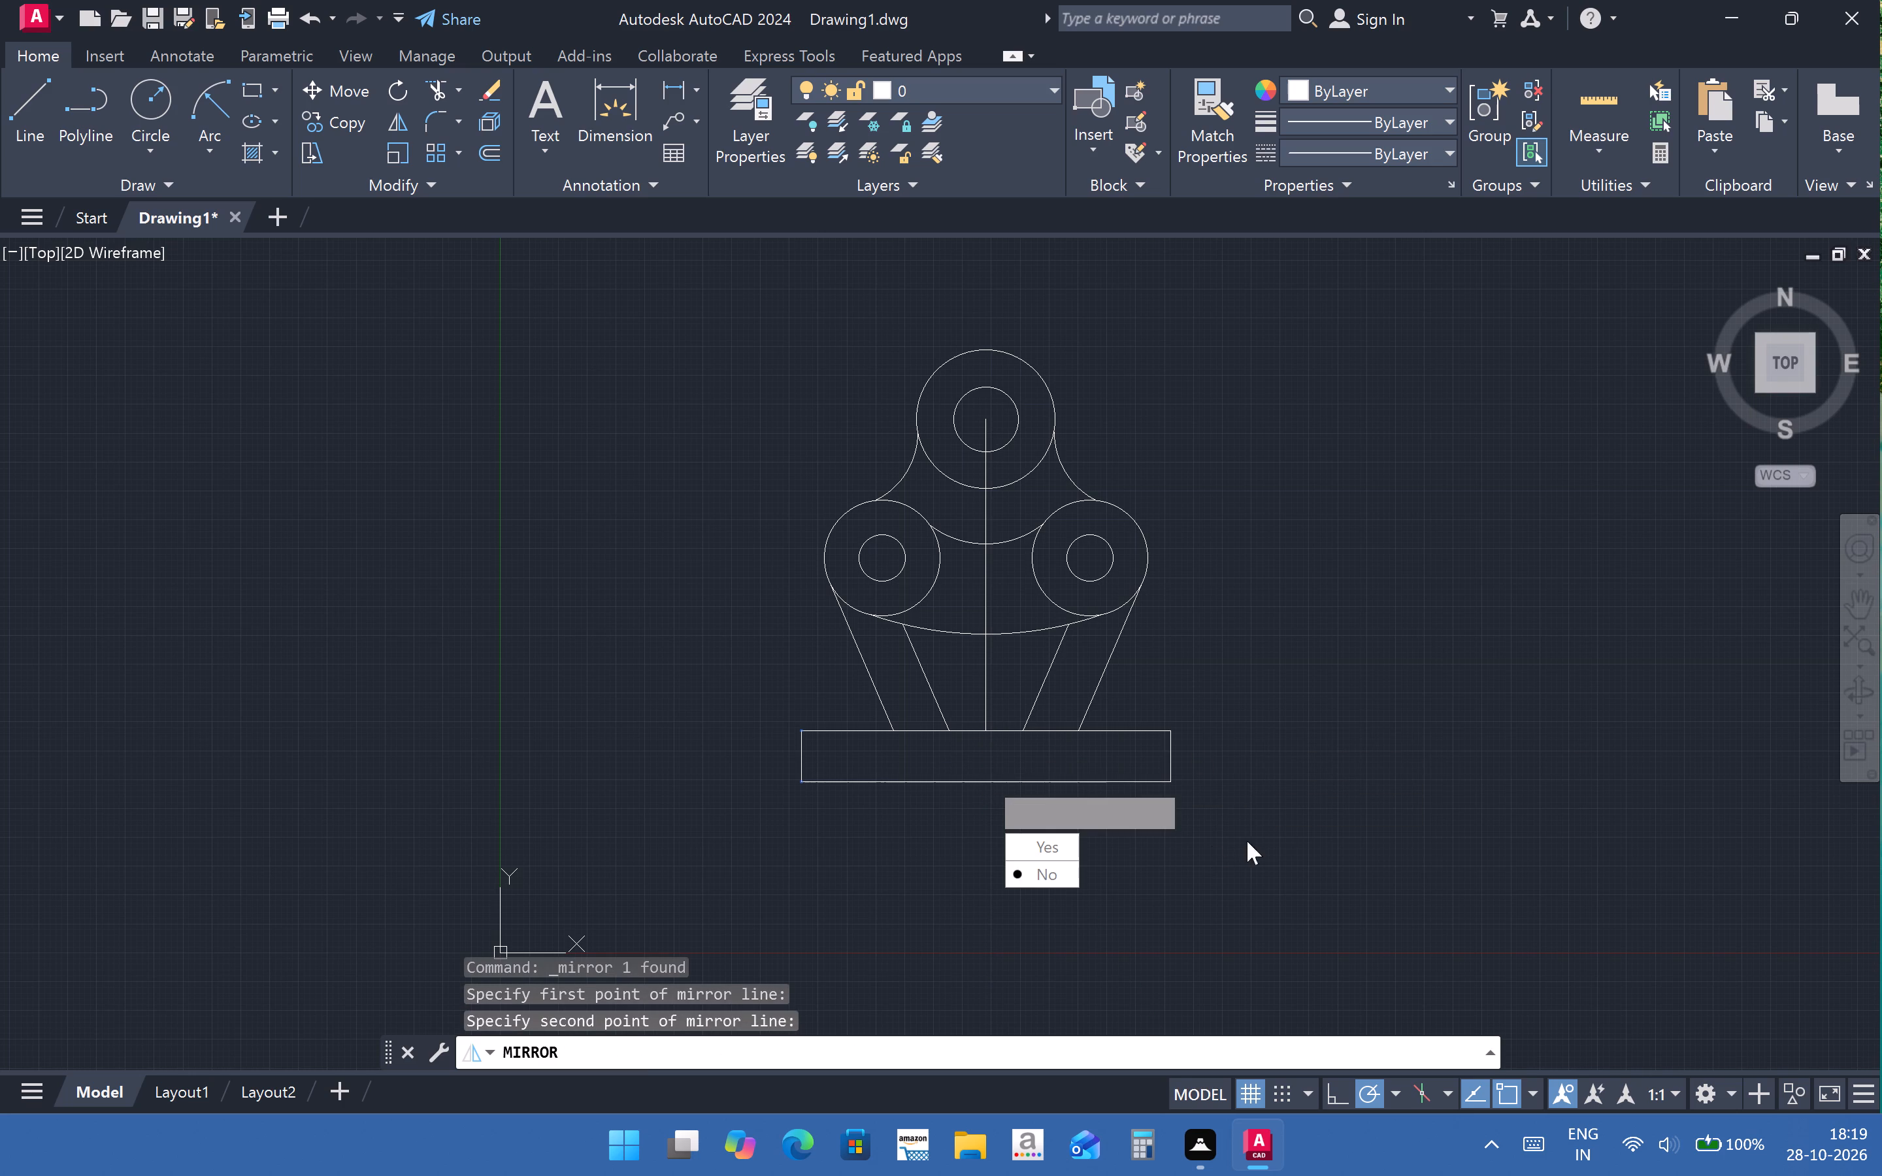
left_click_drag(1065, 871, 984, 777)
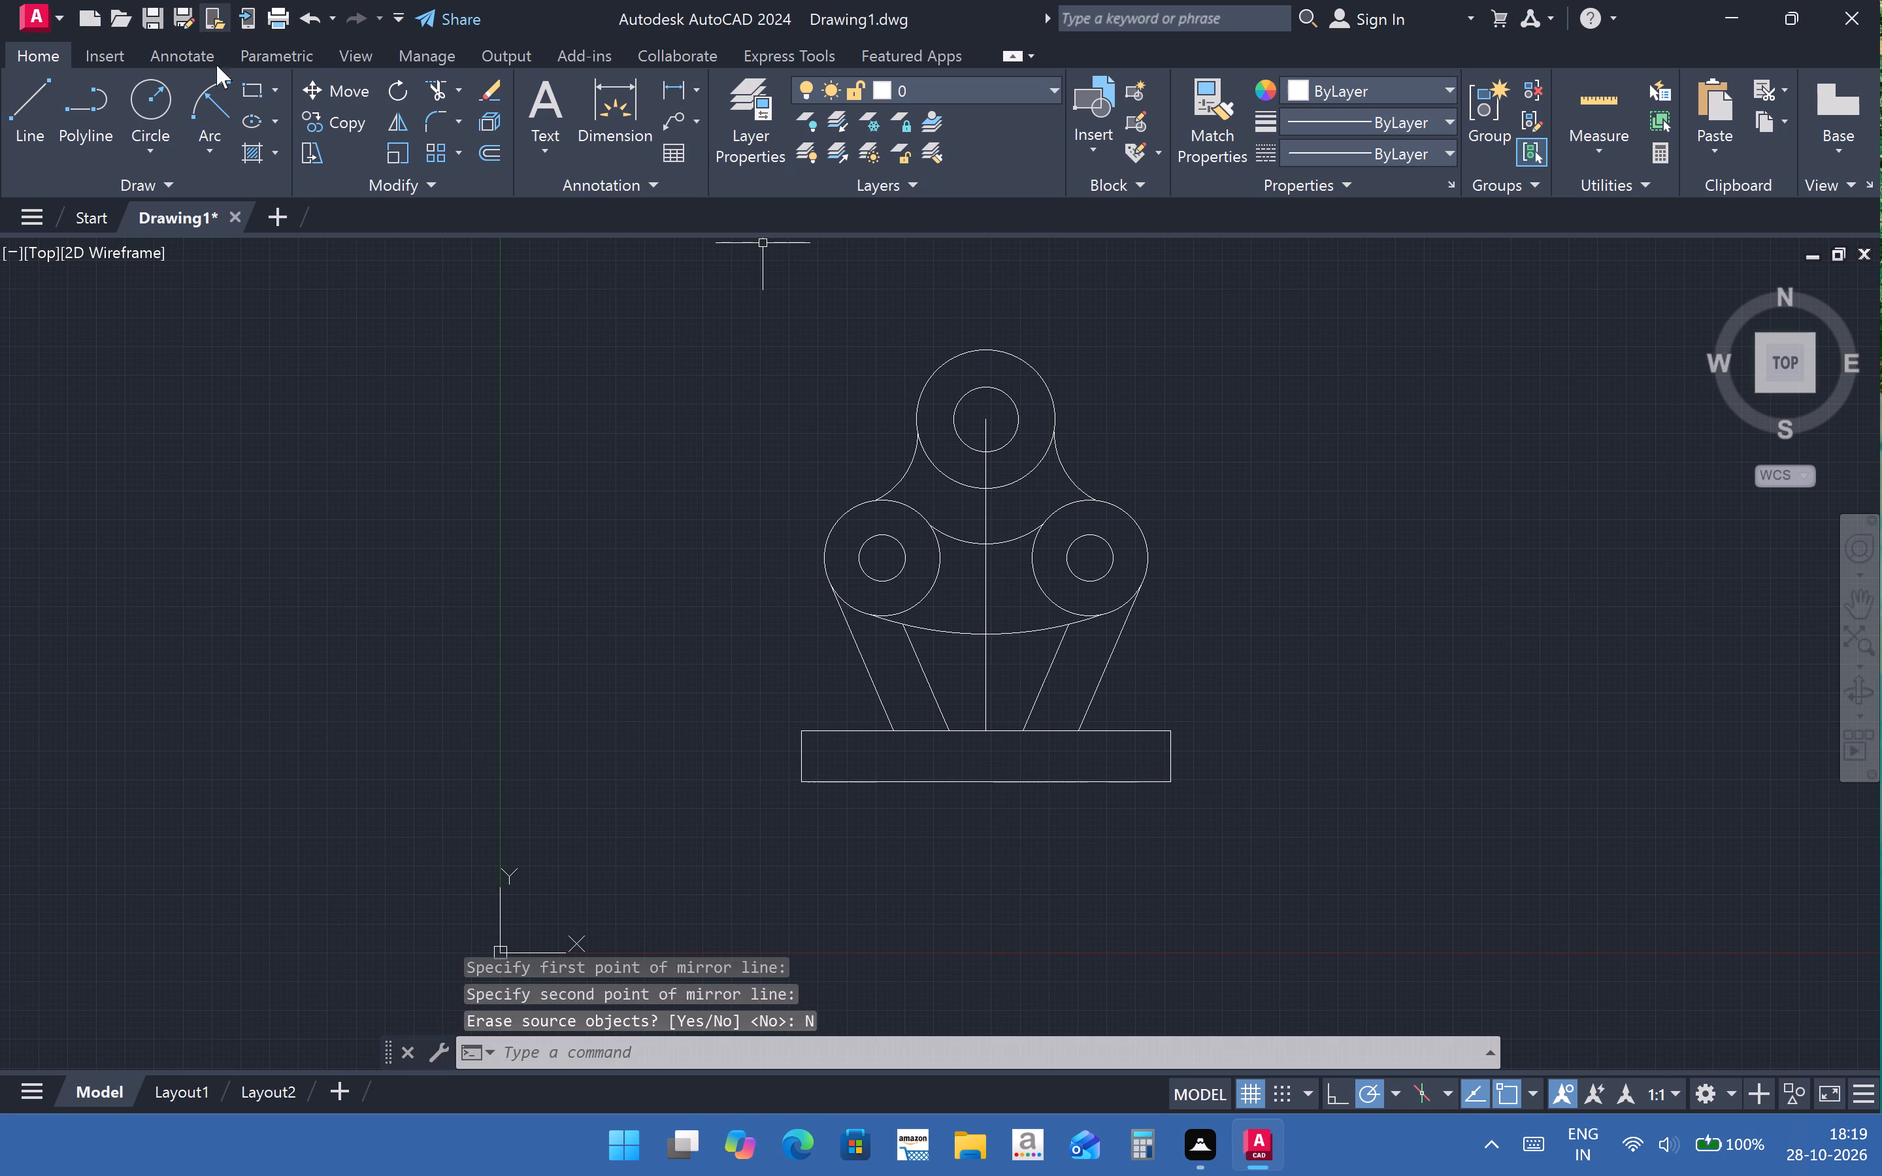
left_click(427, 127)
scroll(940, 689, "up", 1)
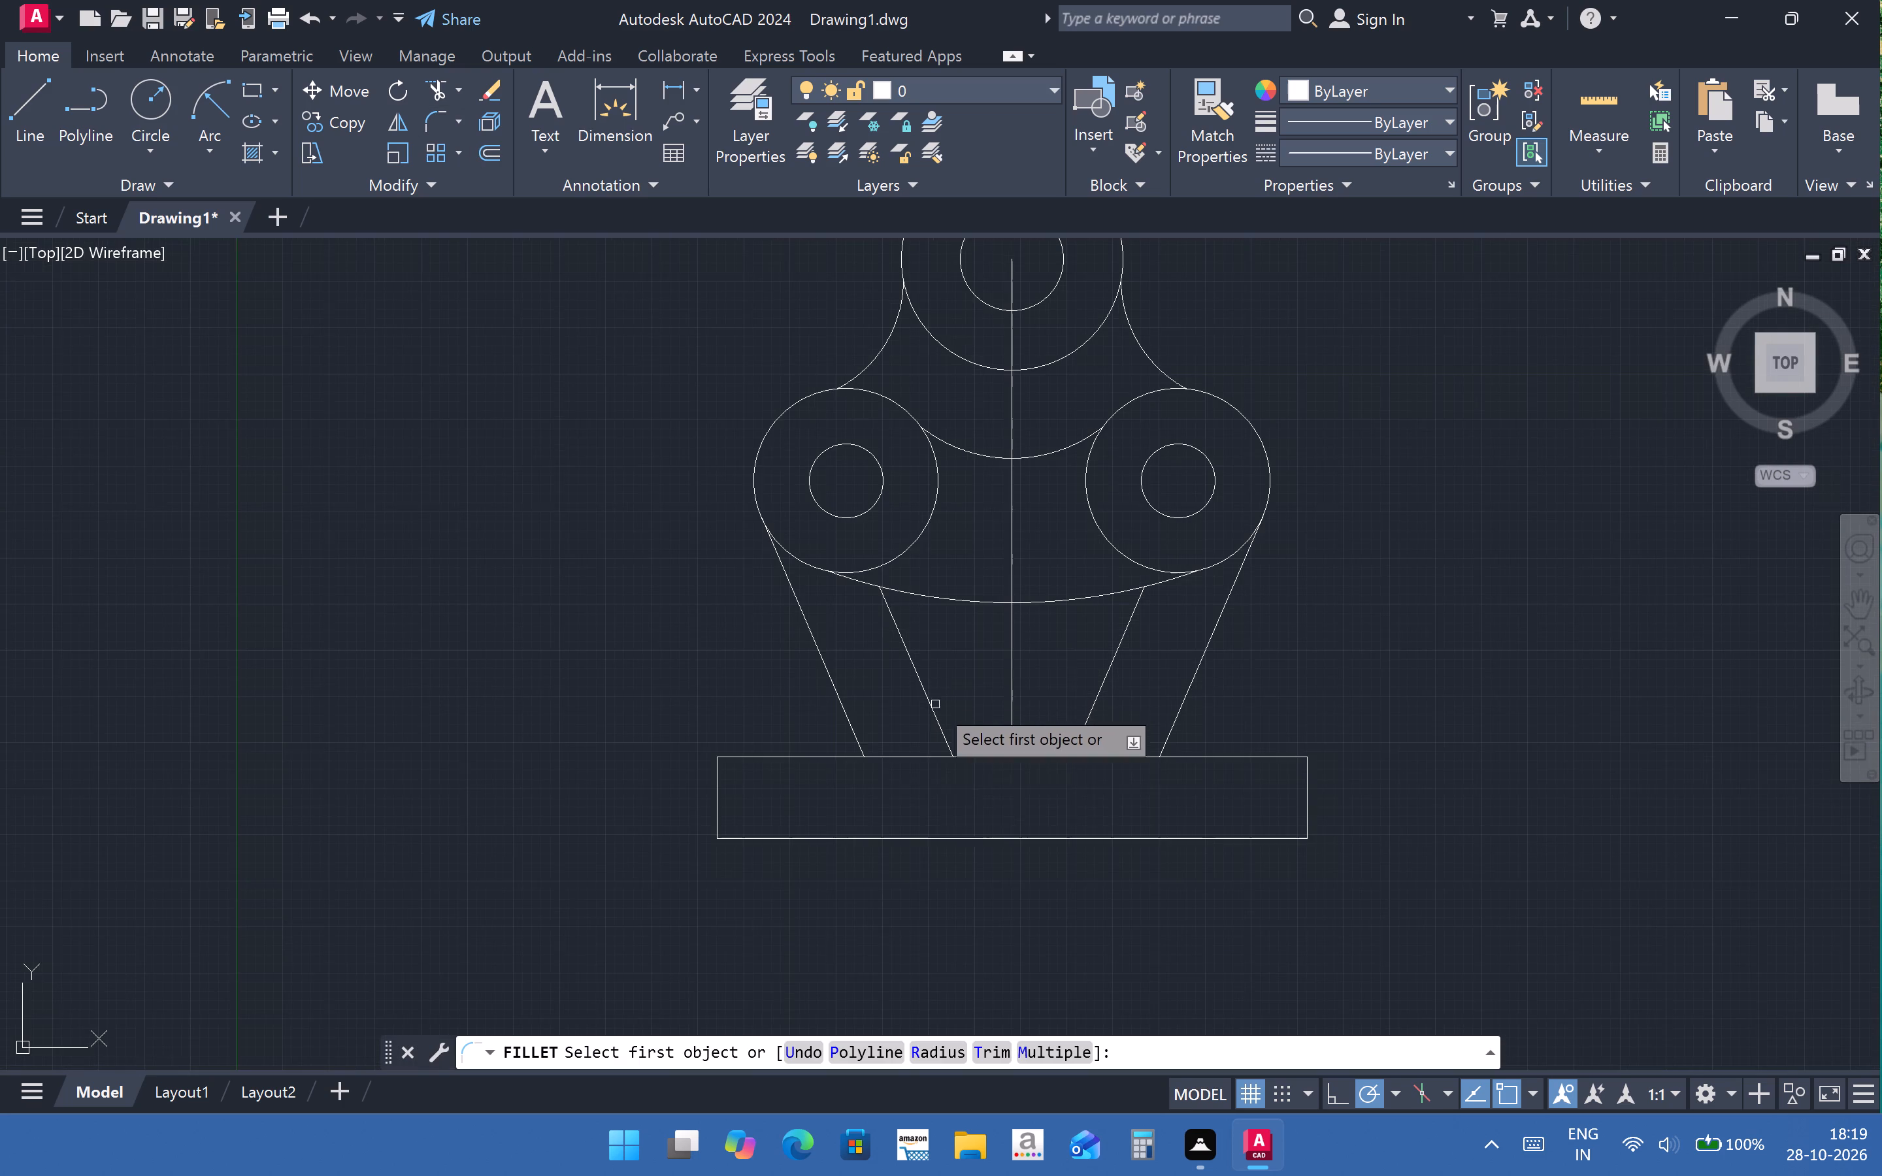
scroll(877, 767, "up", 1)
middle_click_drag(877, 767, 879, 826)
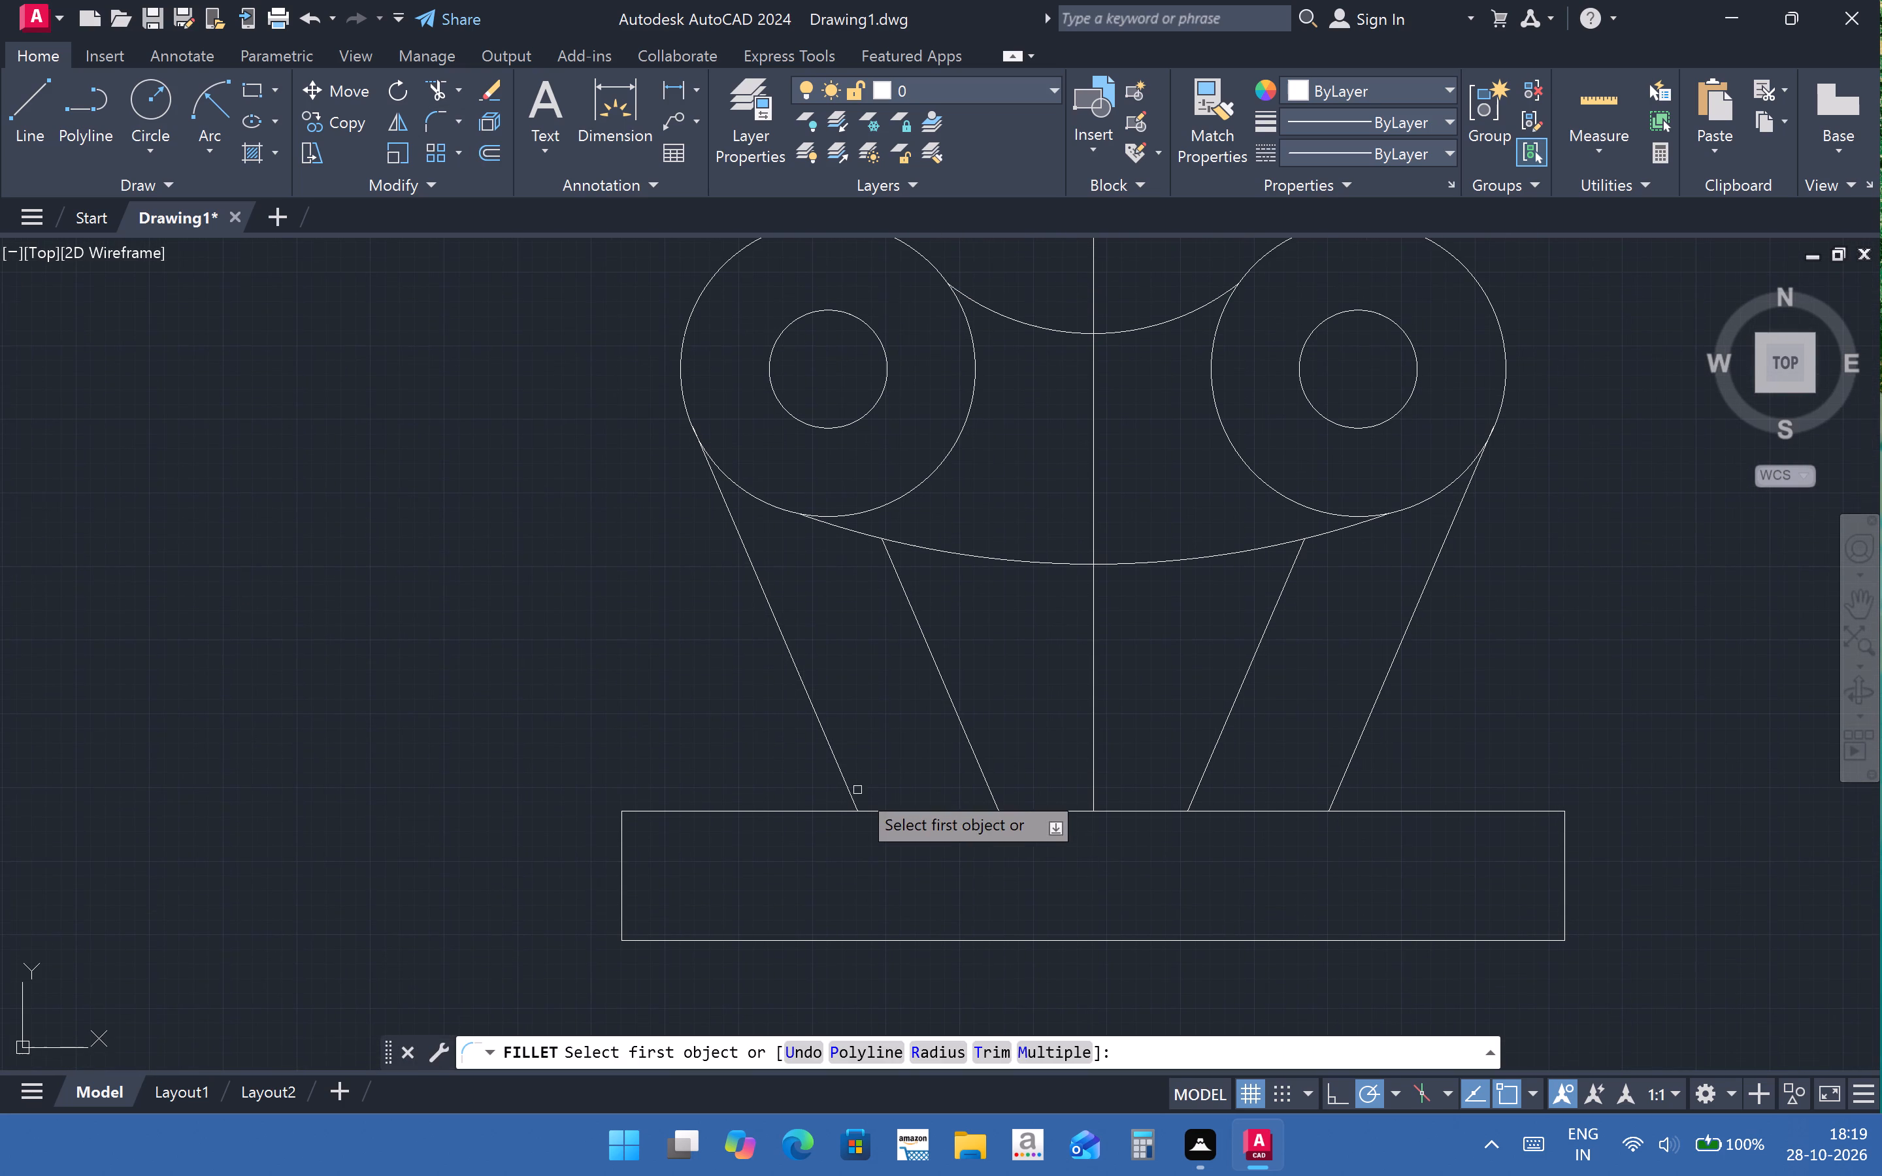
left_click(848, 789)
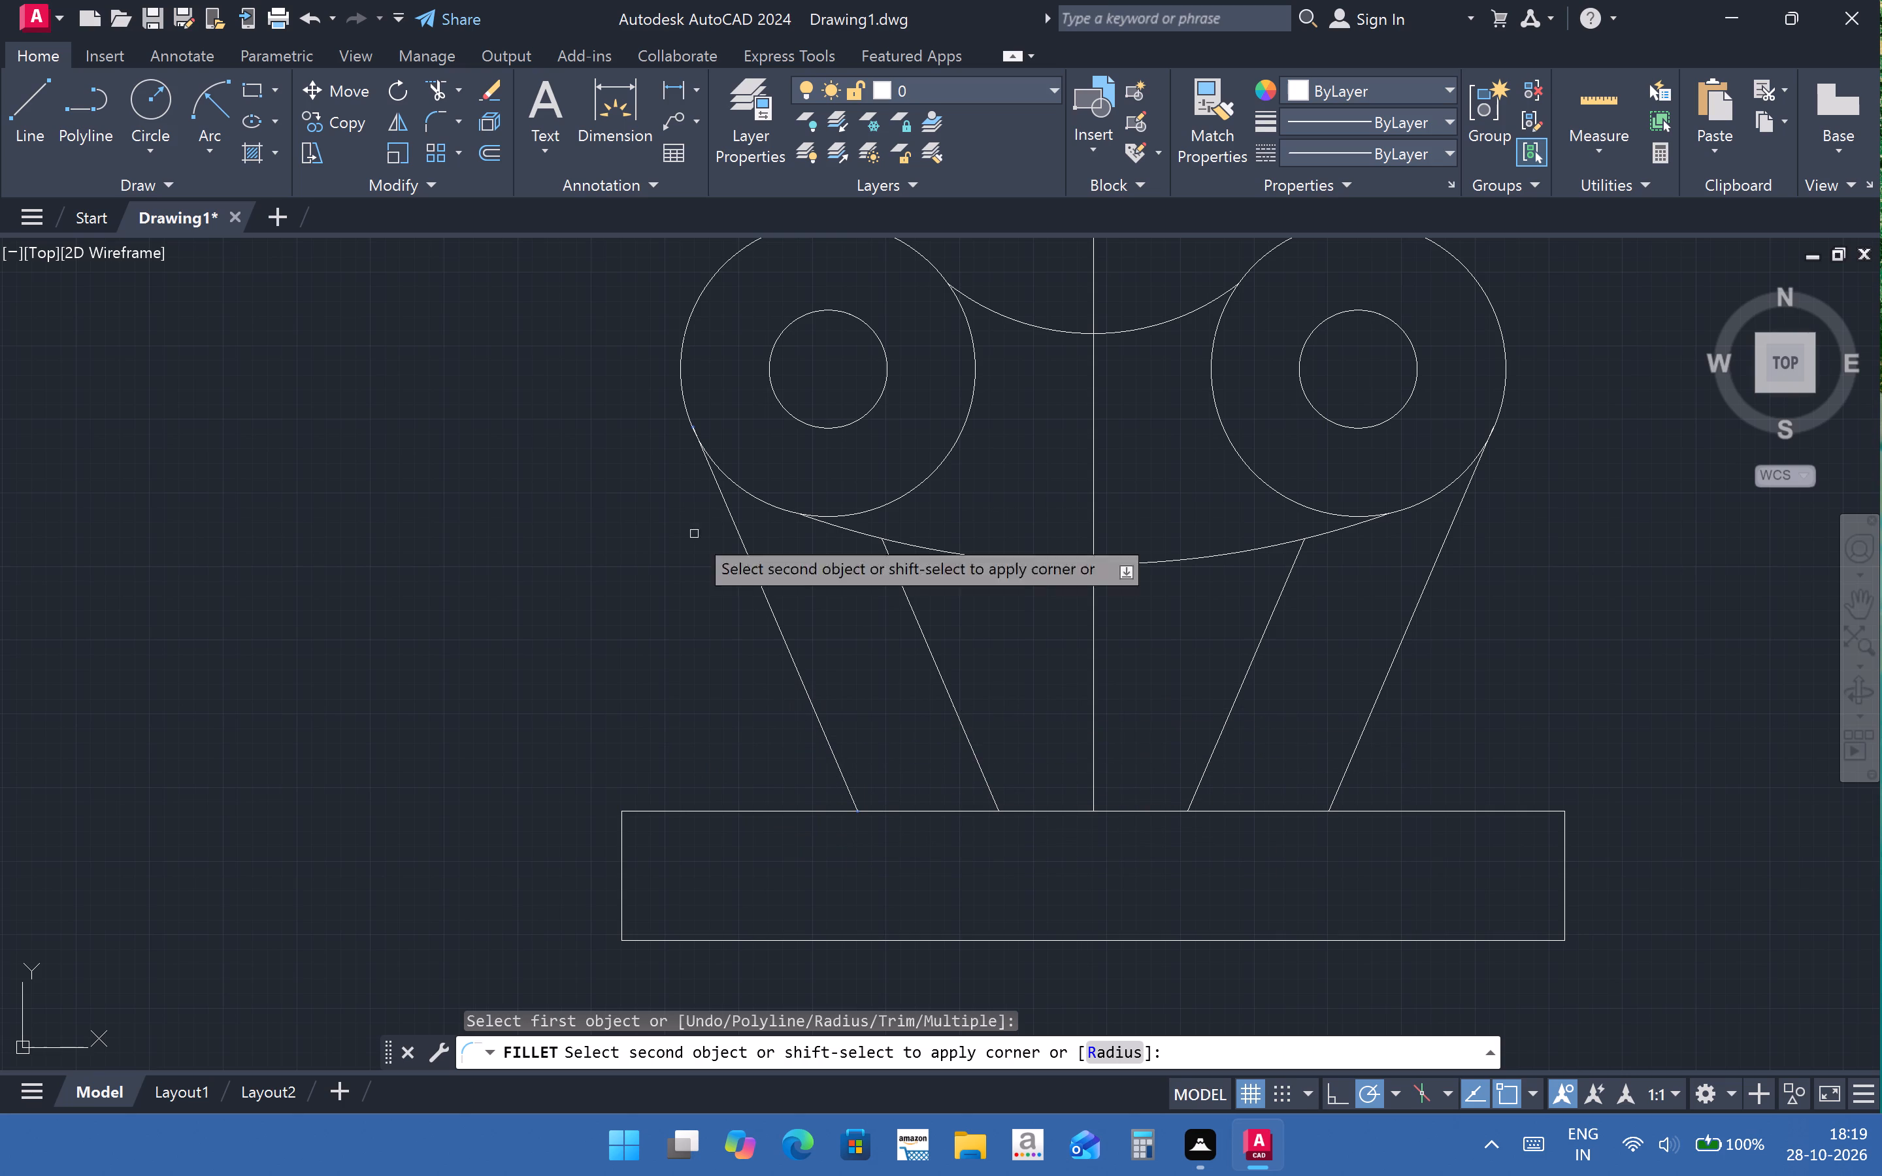
Fillet the left outer slanted line and the base's top edge with a 14 mm radius, on the outer left side.
left_click(460, 115)
left_click(463, 176)
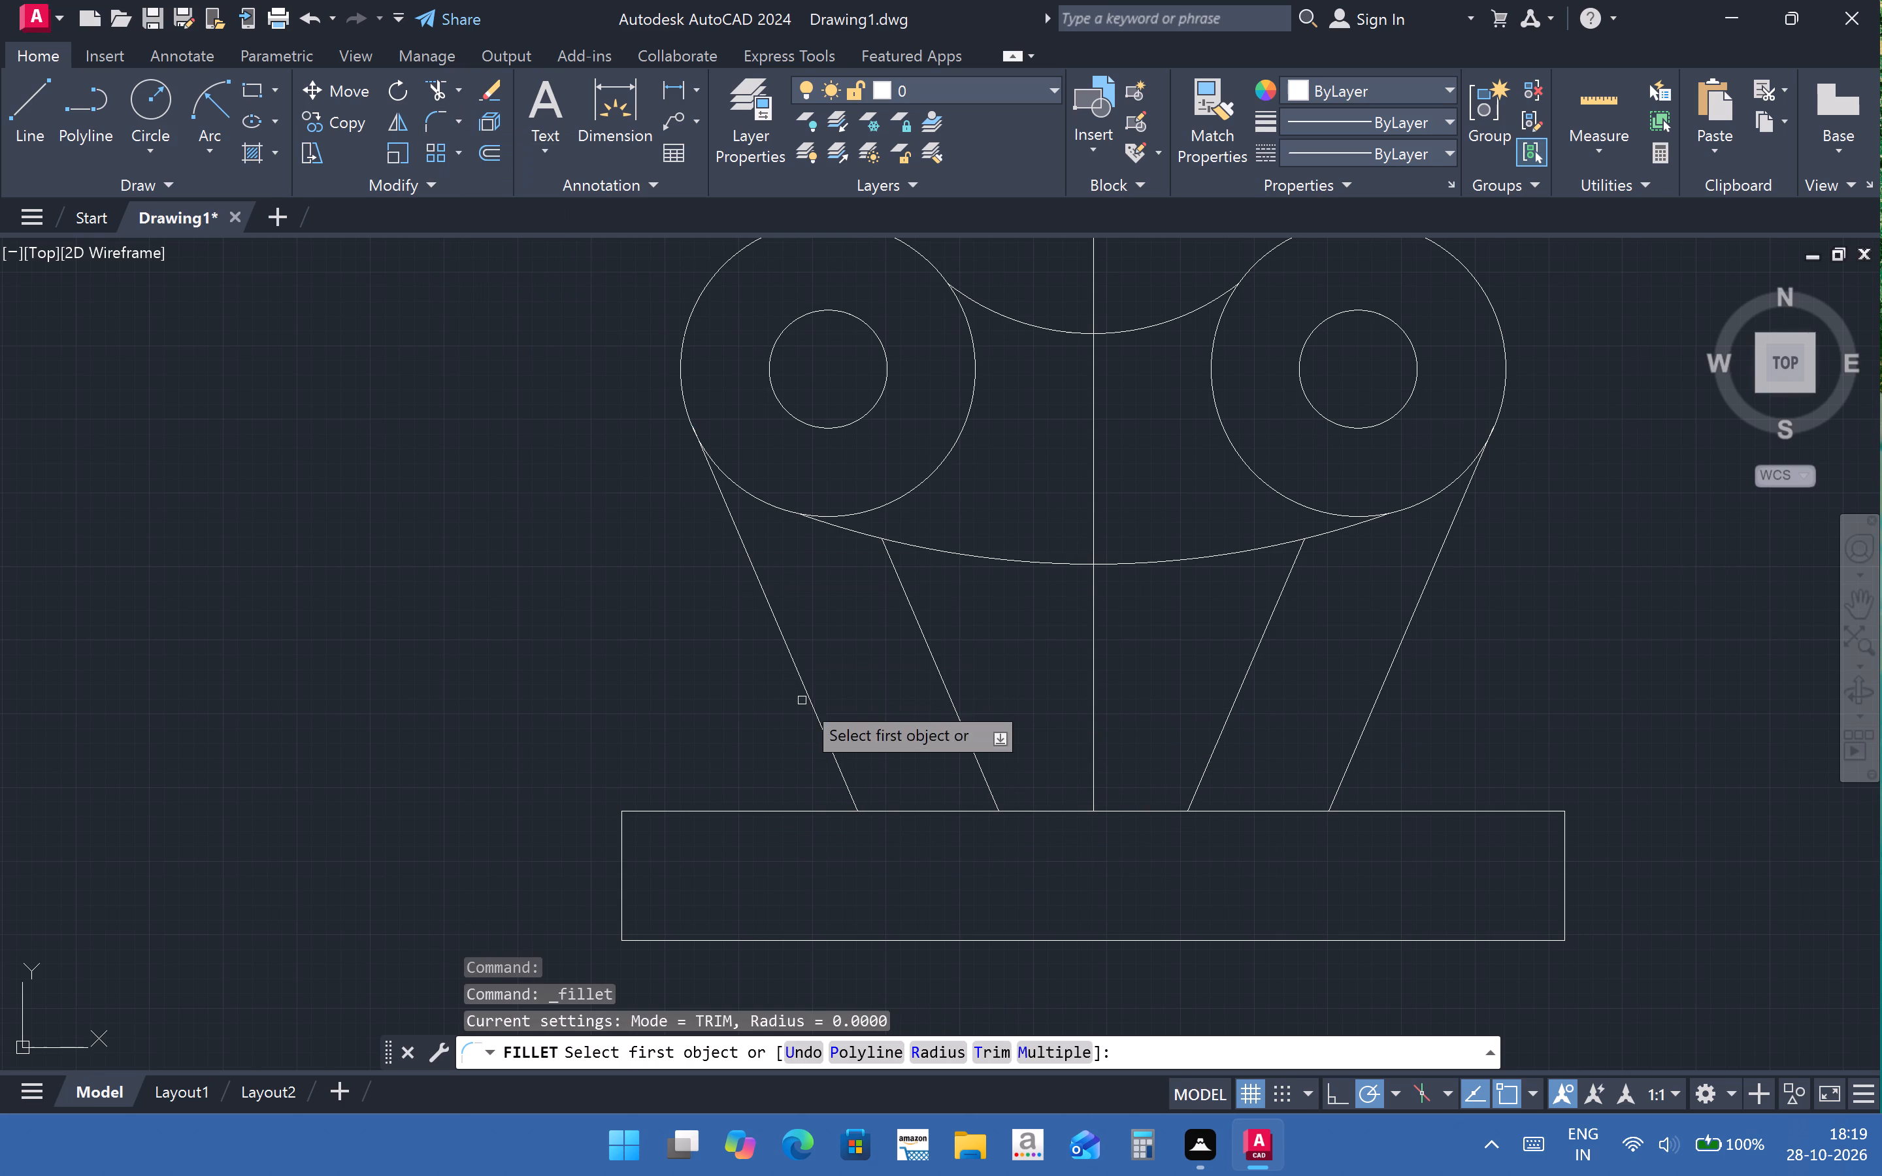
left_click(814, 717)
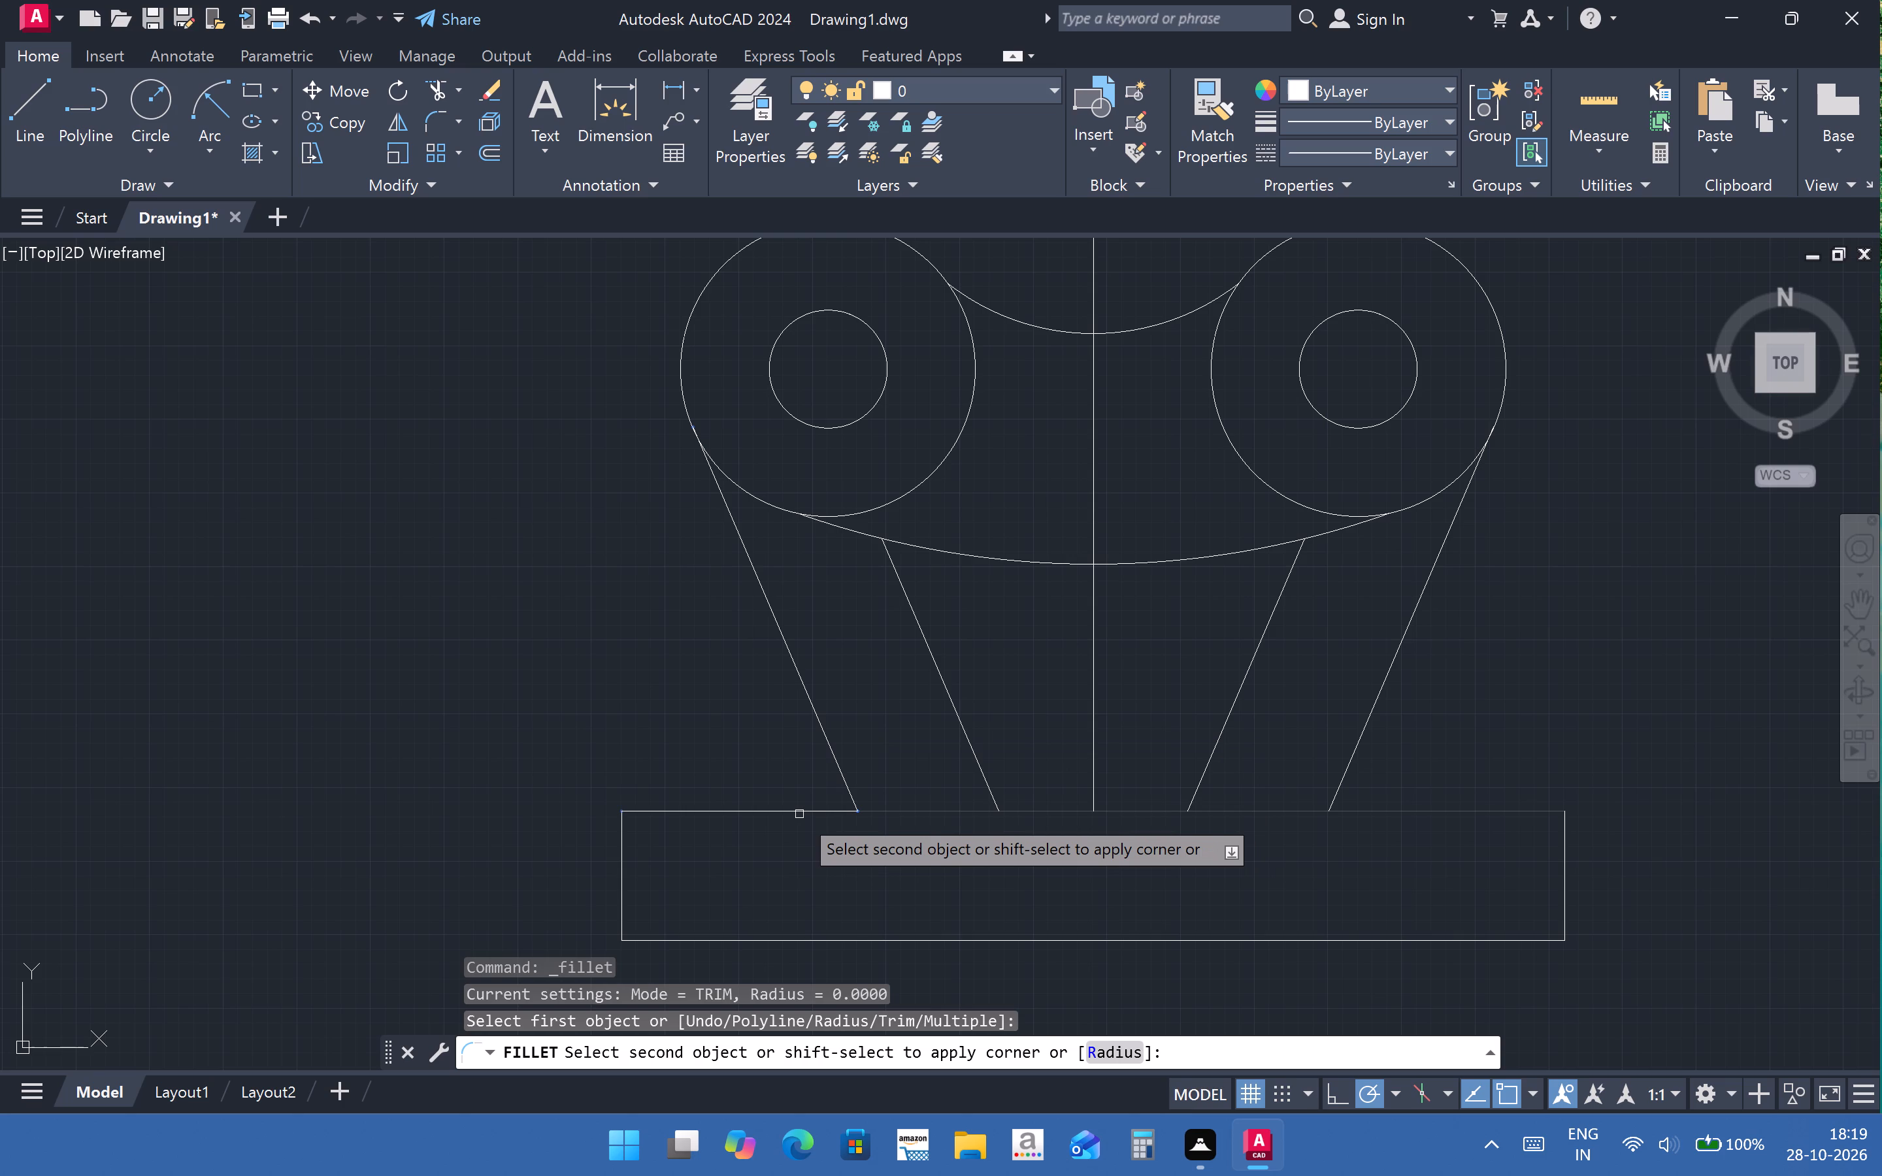
left_click(1124, 1066)
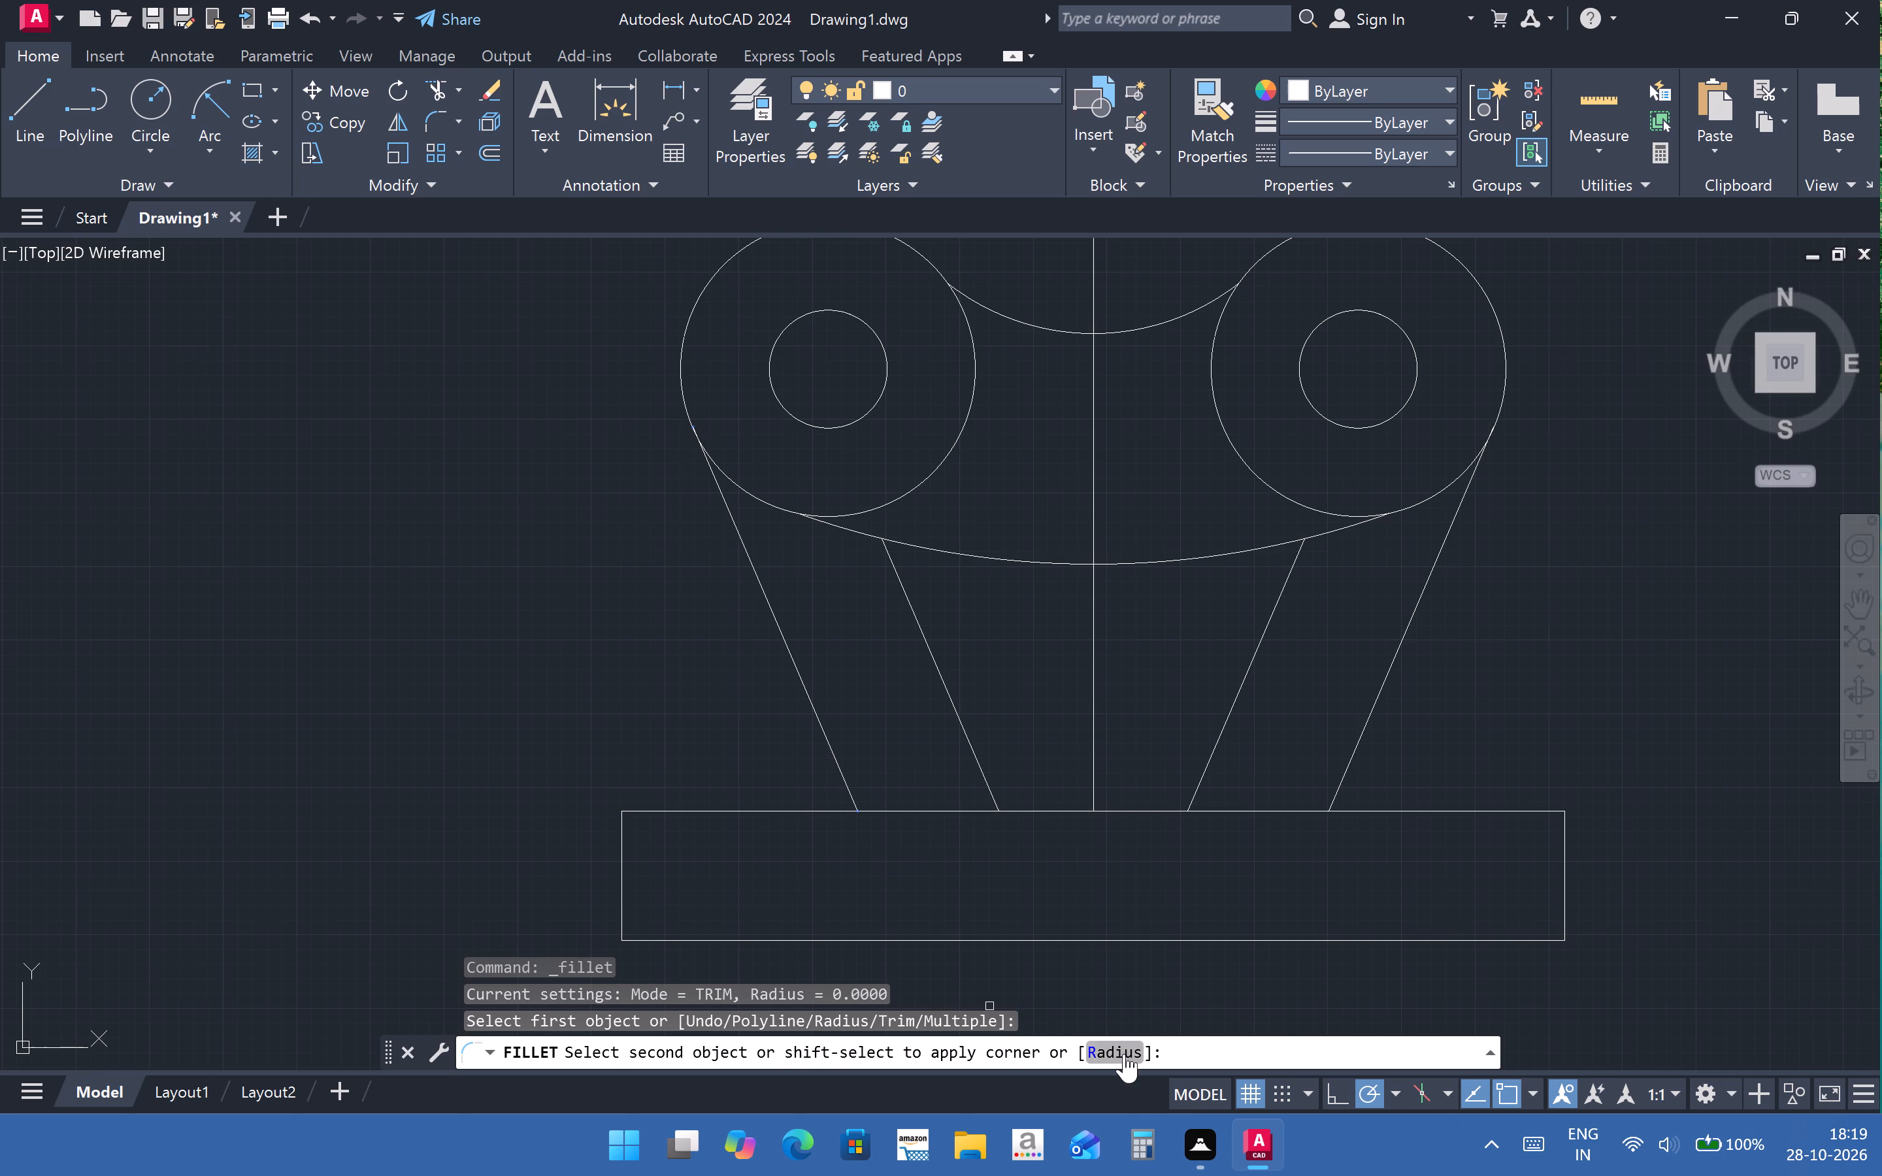
left_click(1124, 1054)
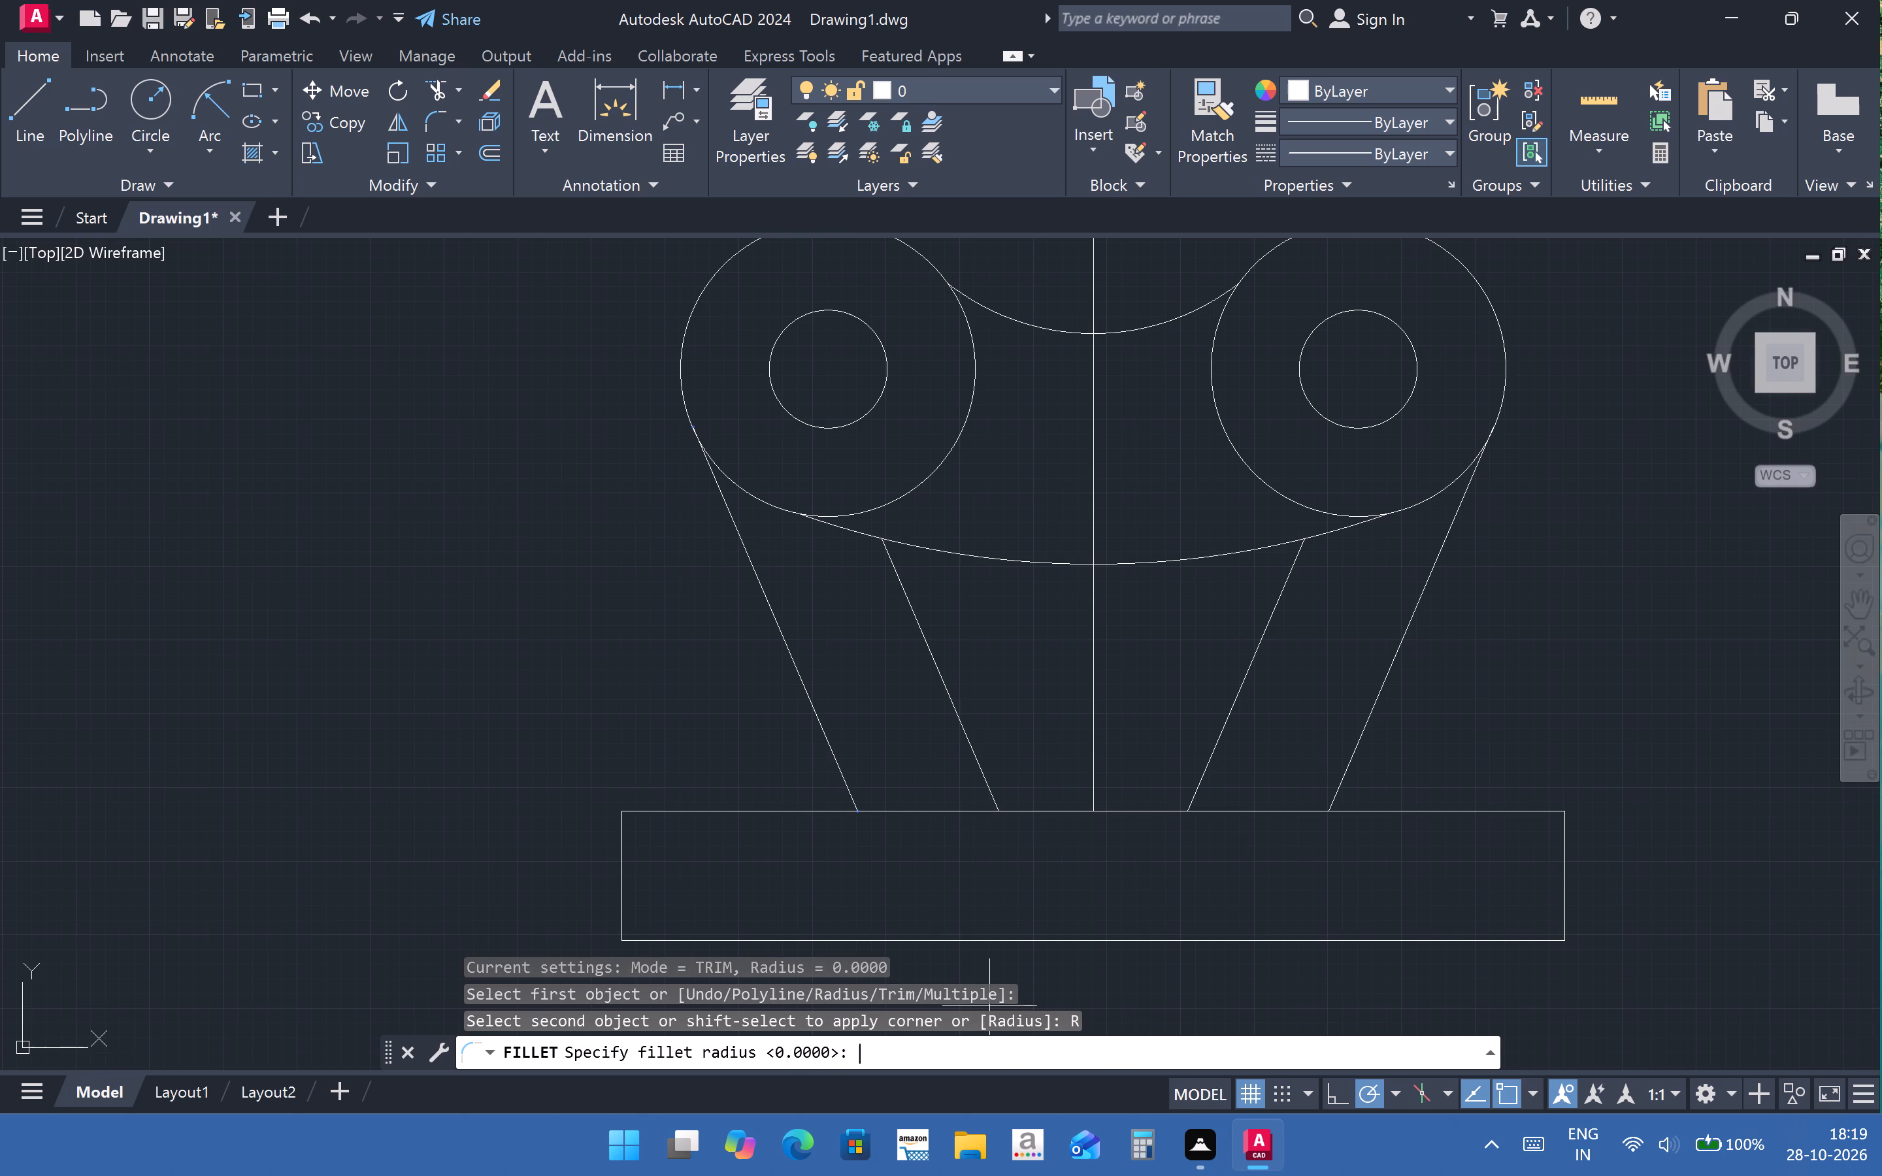
type("14")
key("Return")
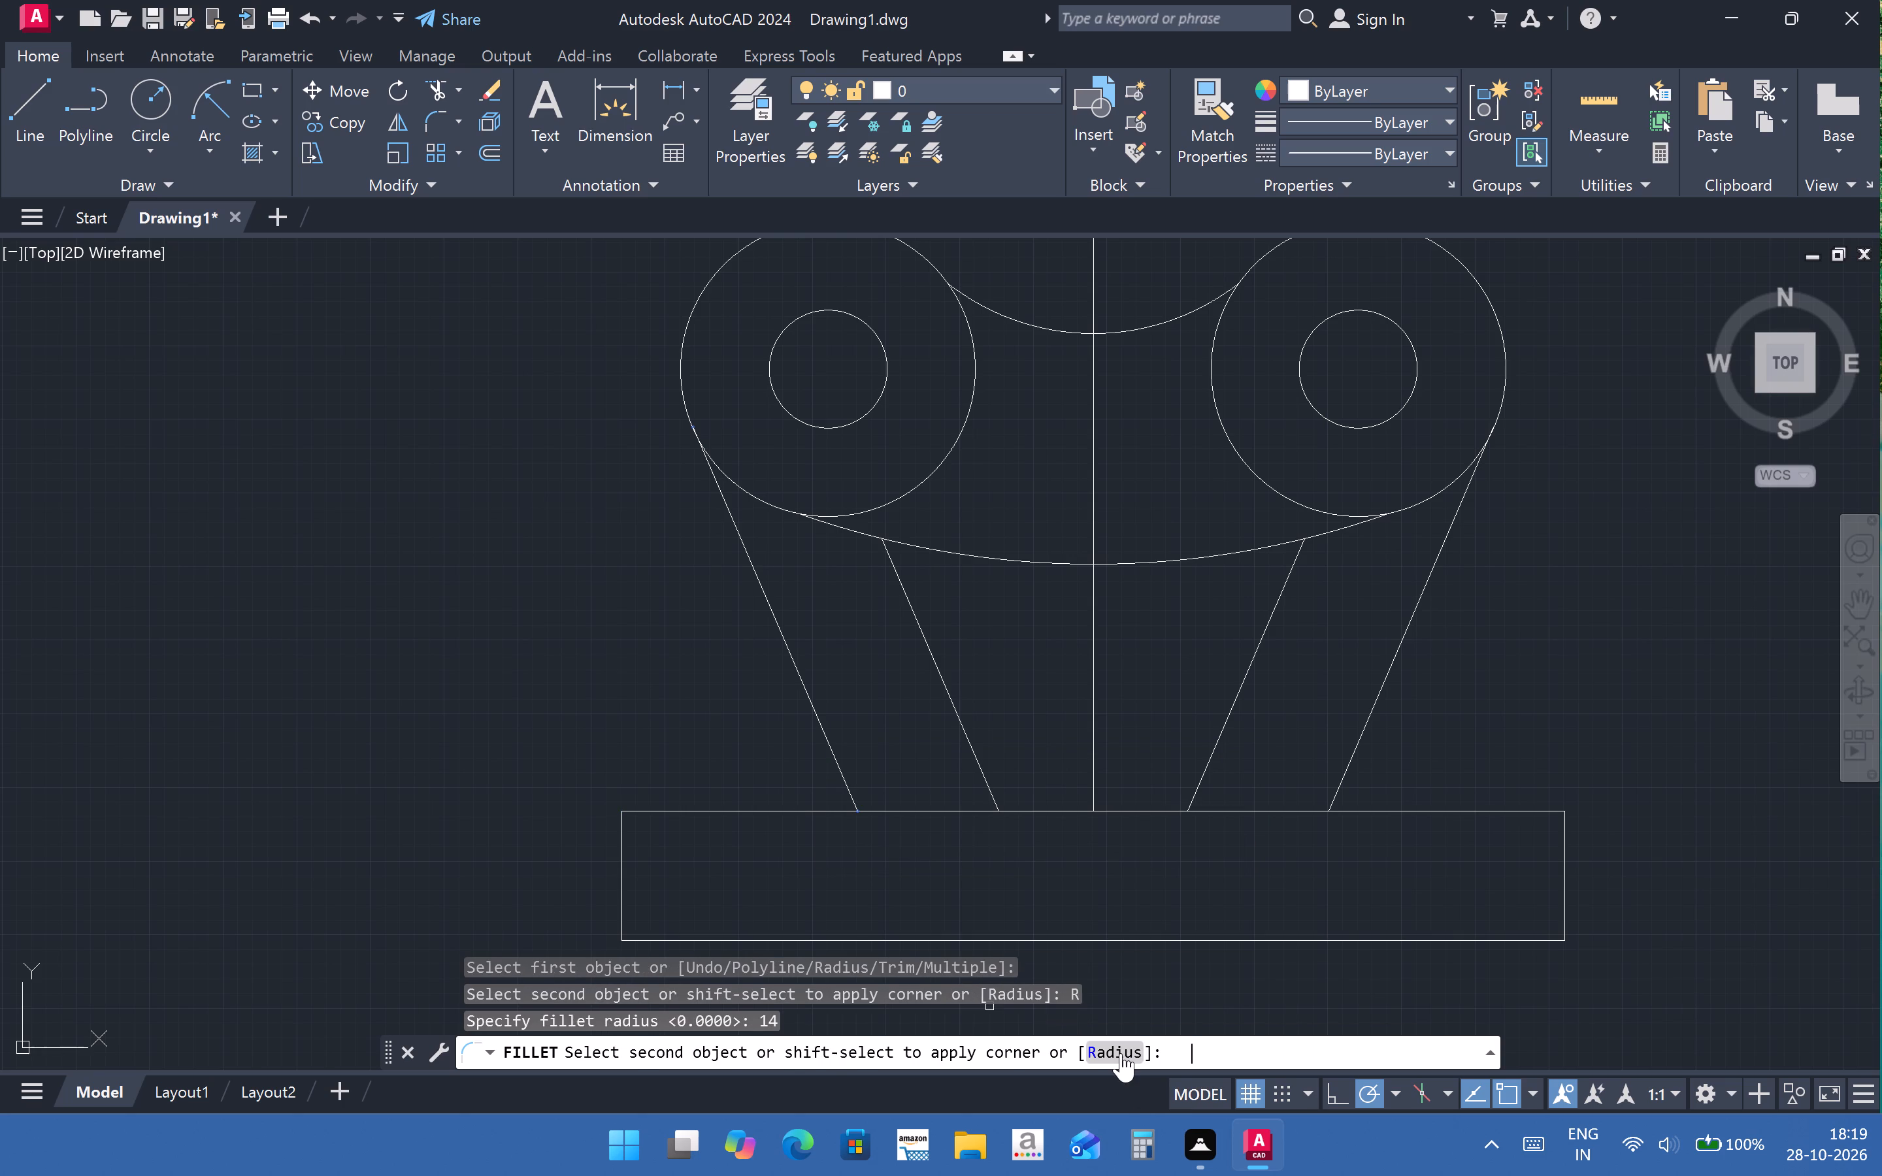
left_click(844, 779)
left_click(814, 813)
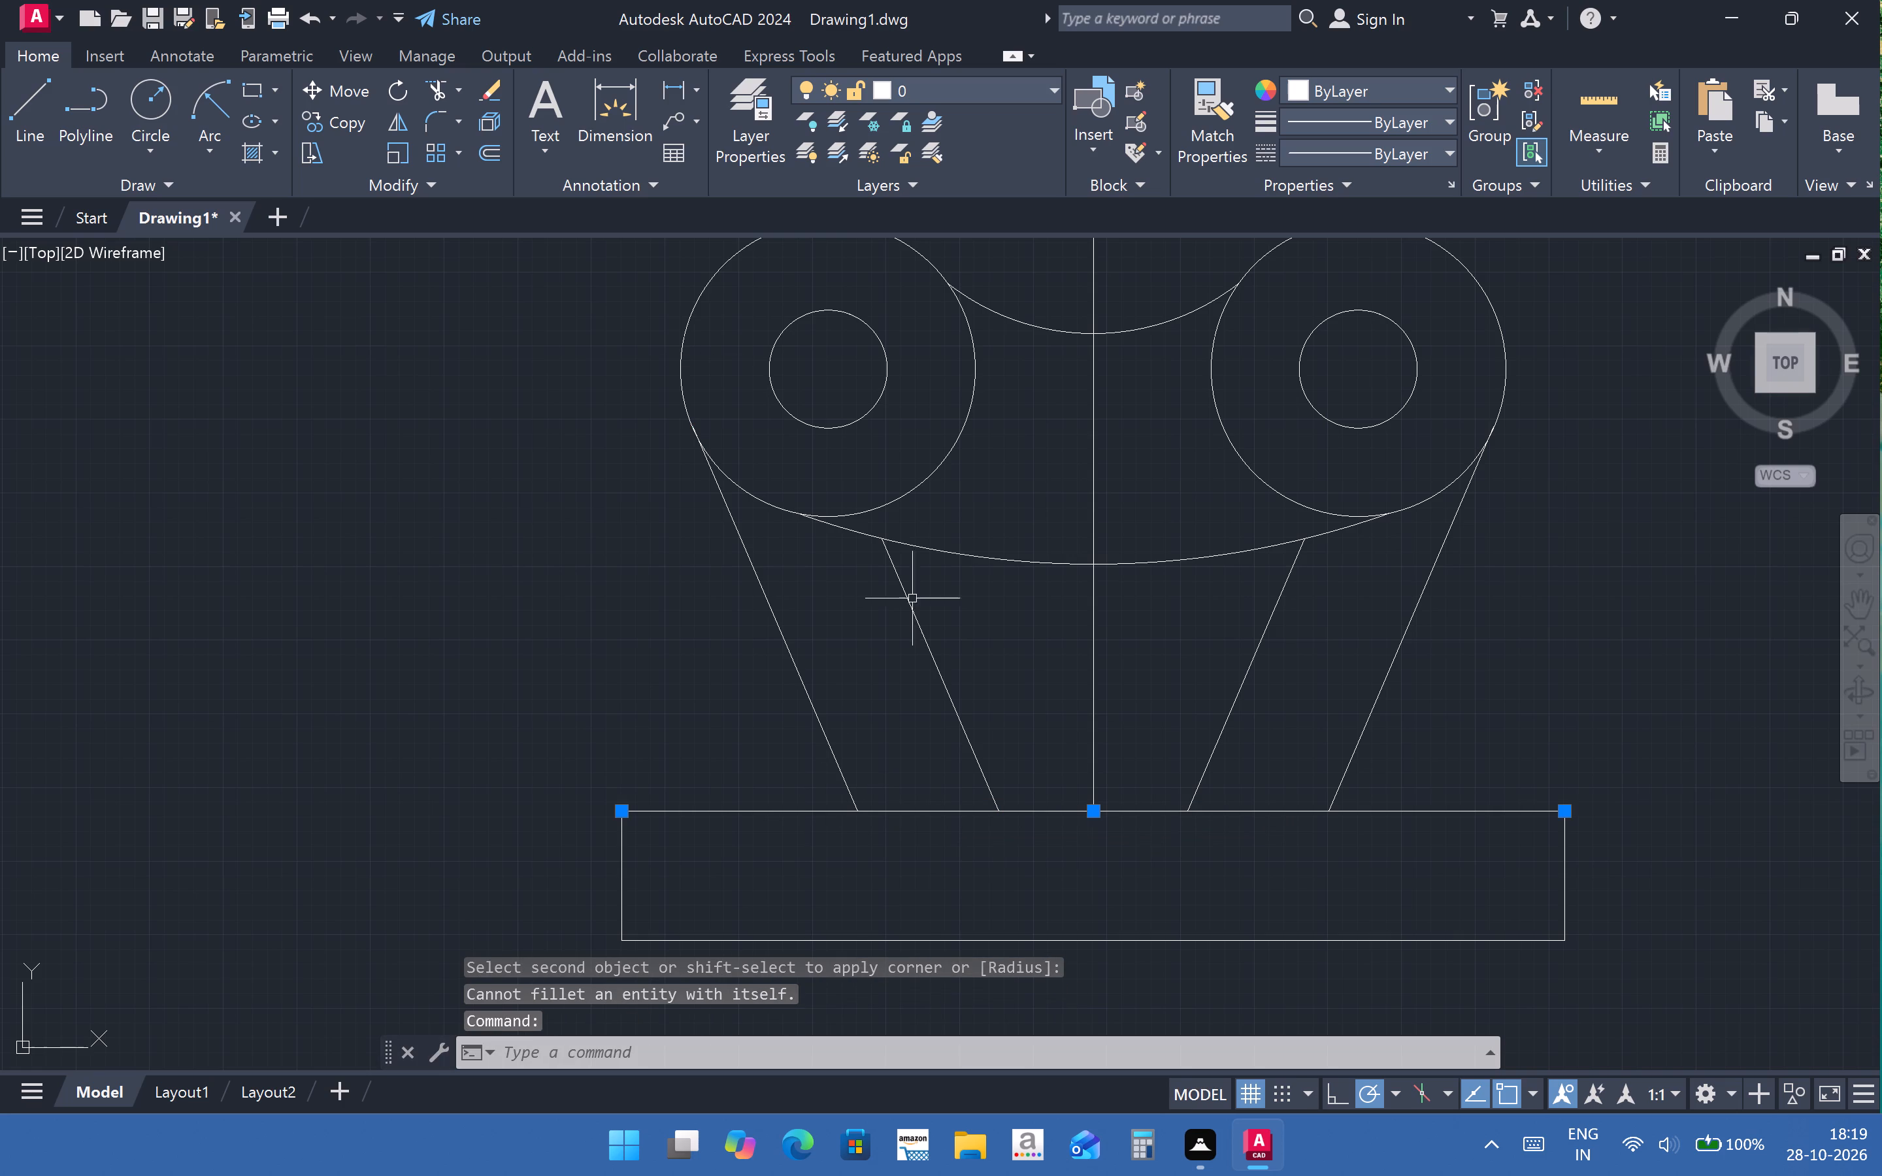
left_click(438, 135)
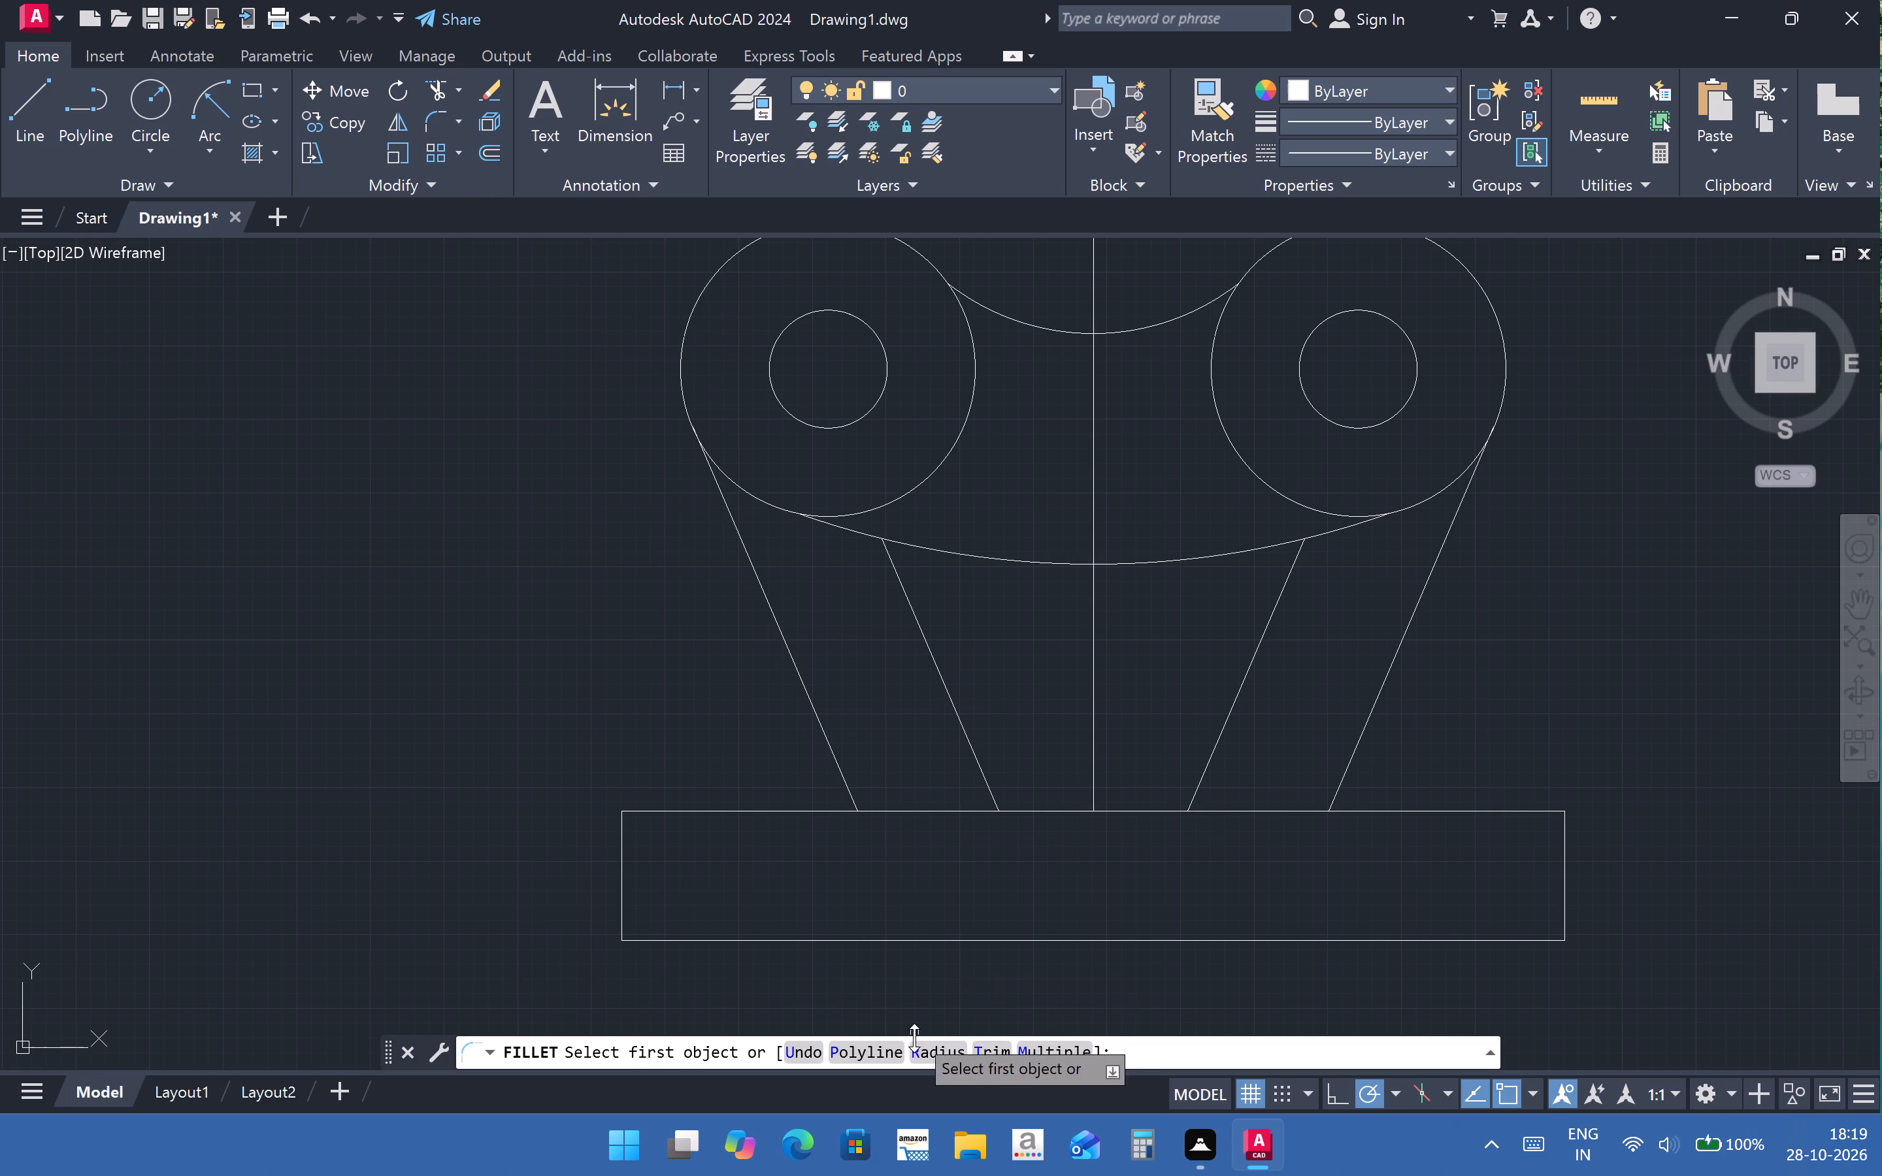
left_click(929, 1054)
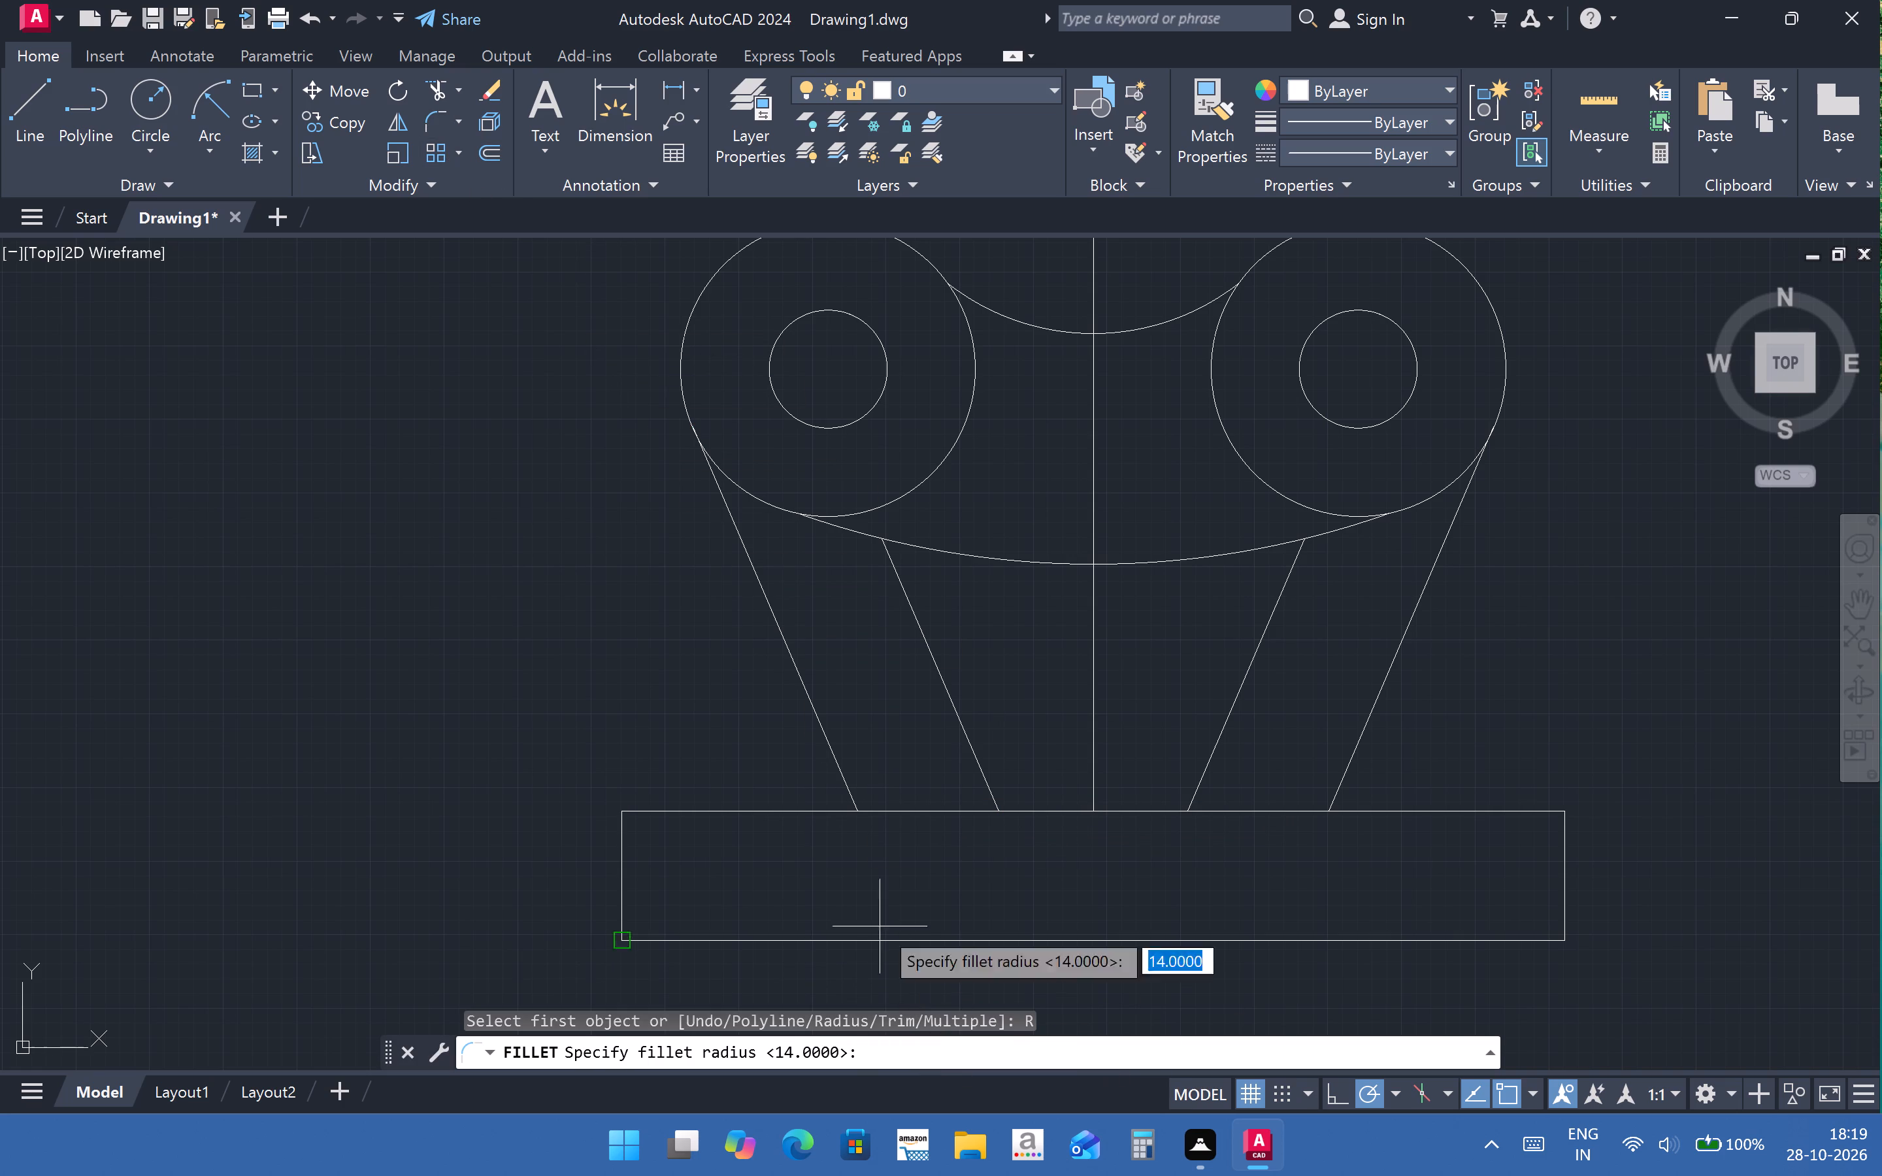
left_click(433, 119)
left_click(843, 787)
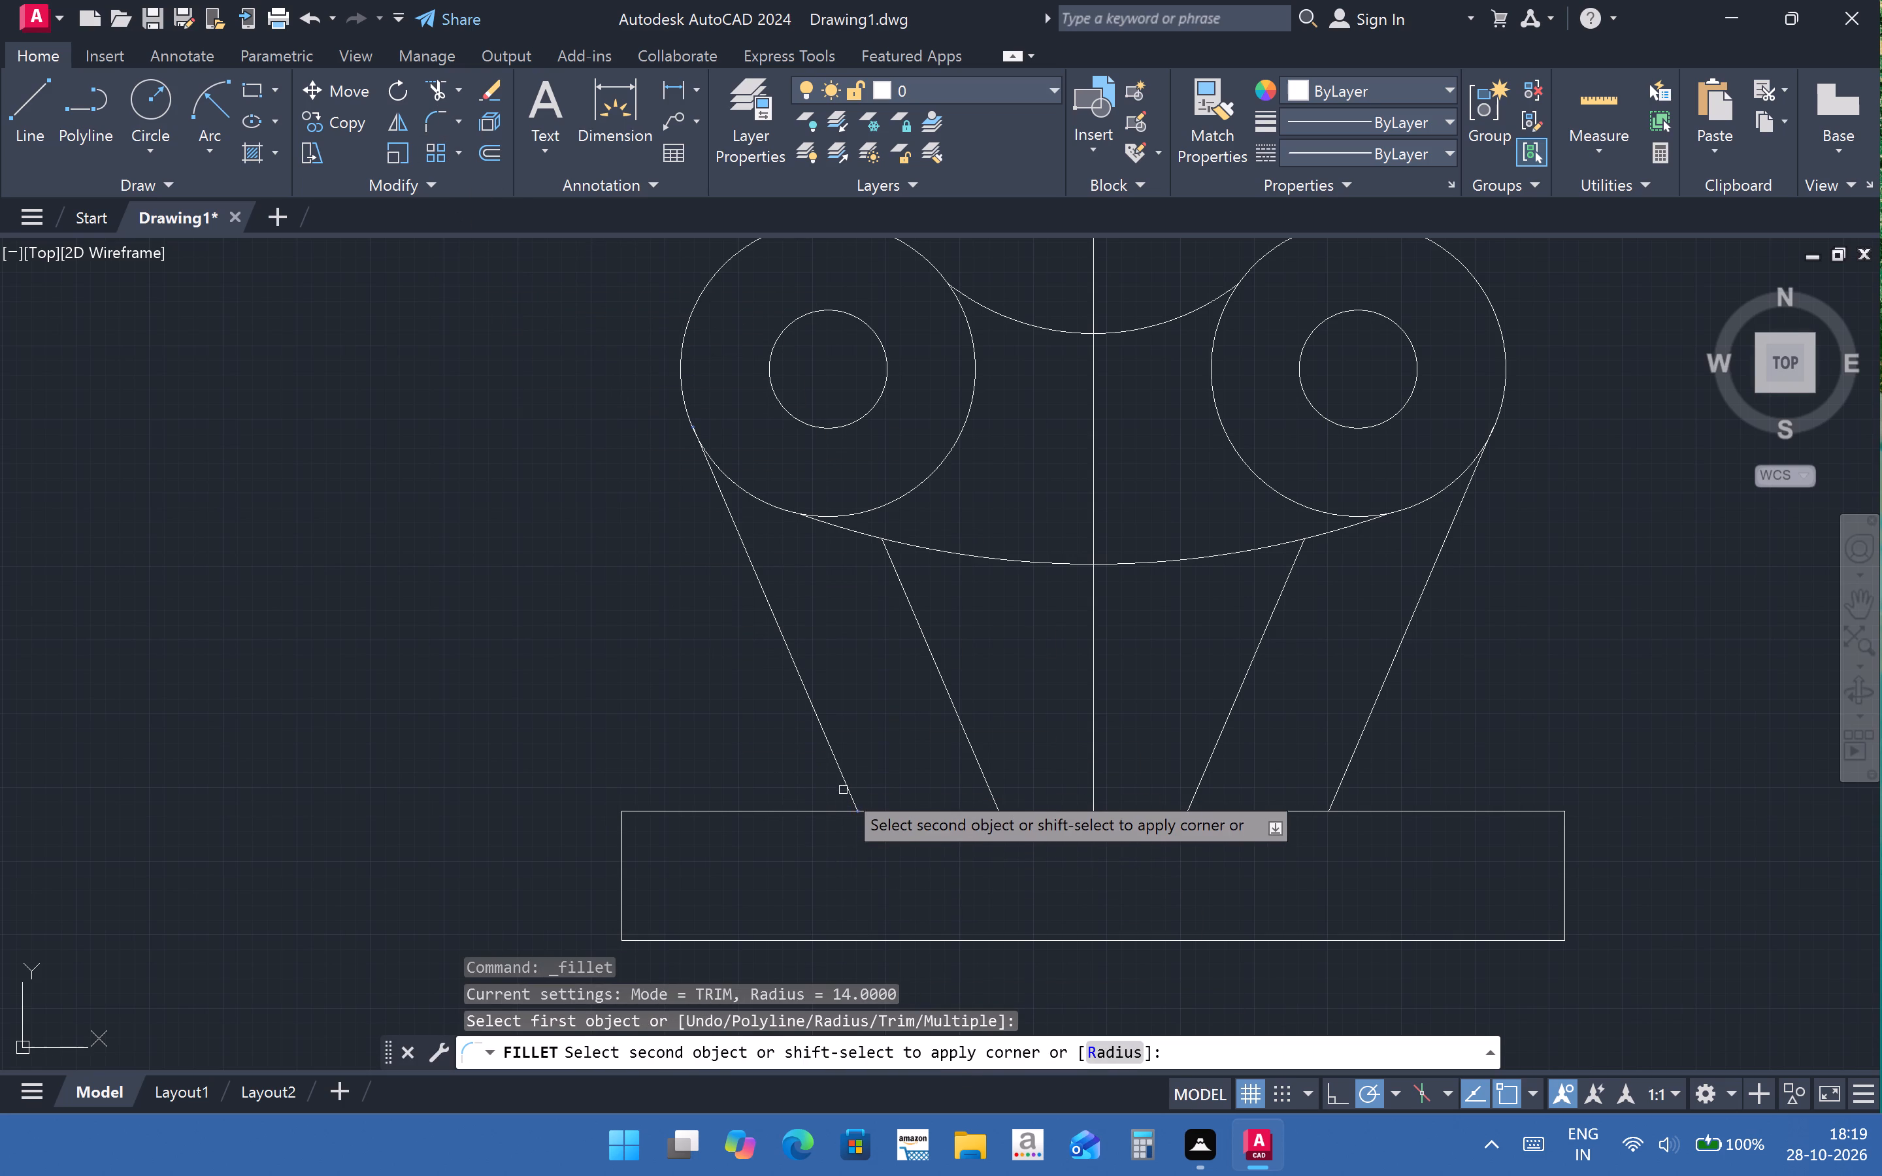
left_click(826, 811)
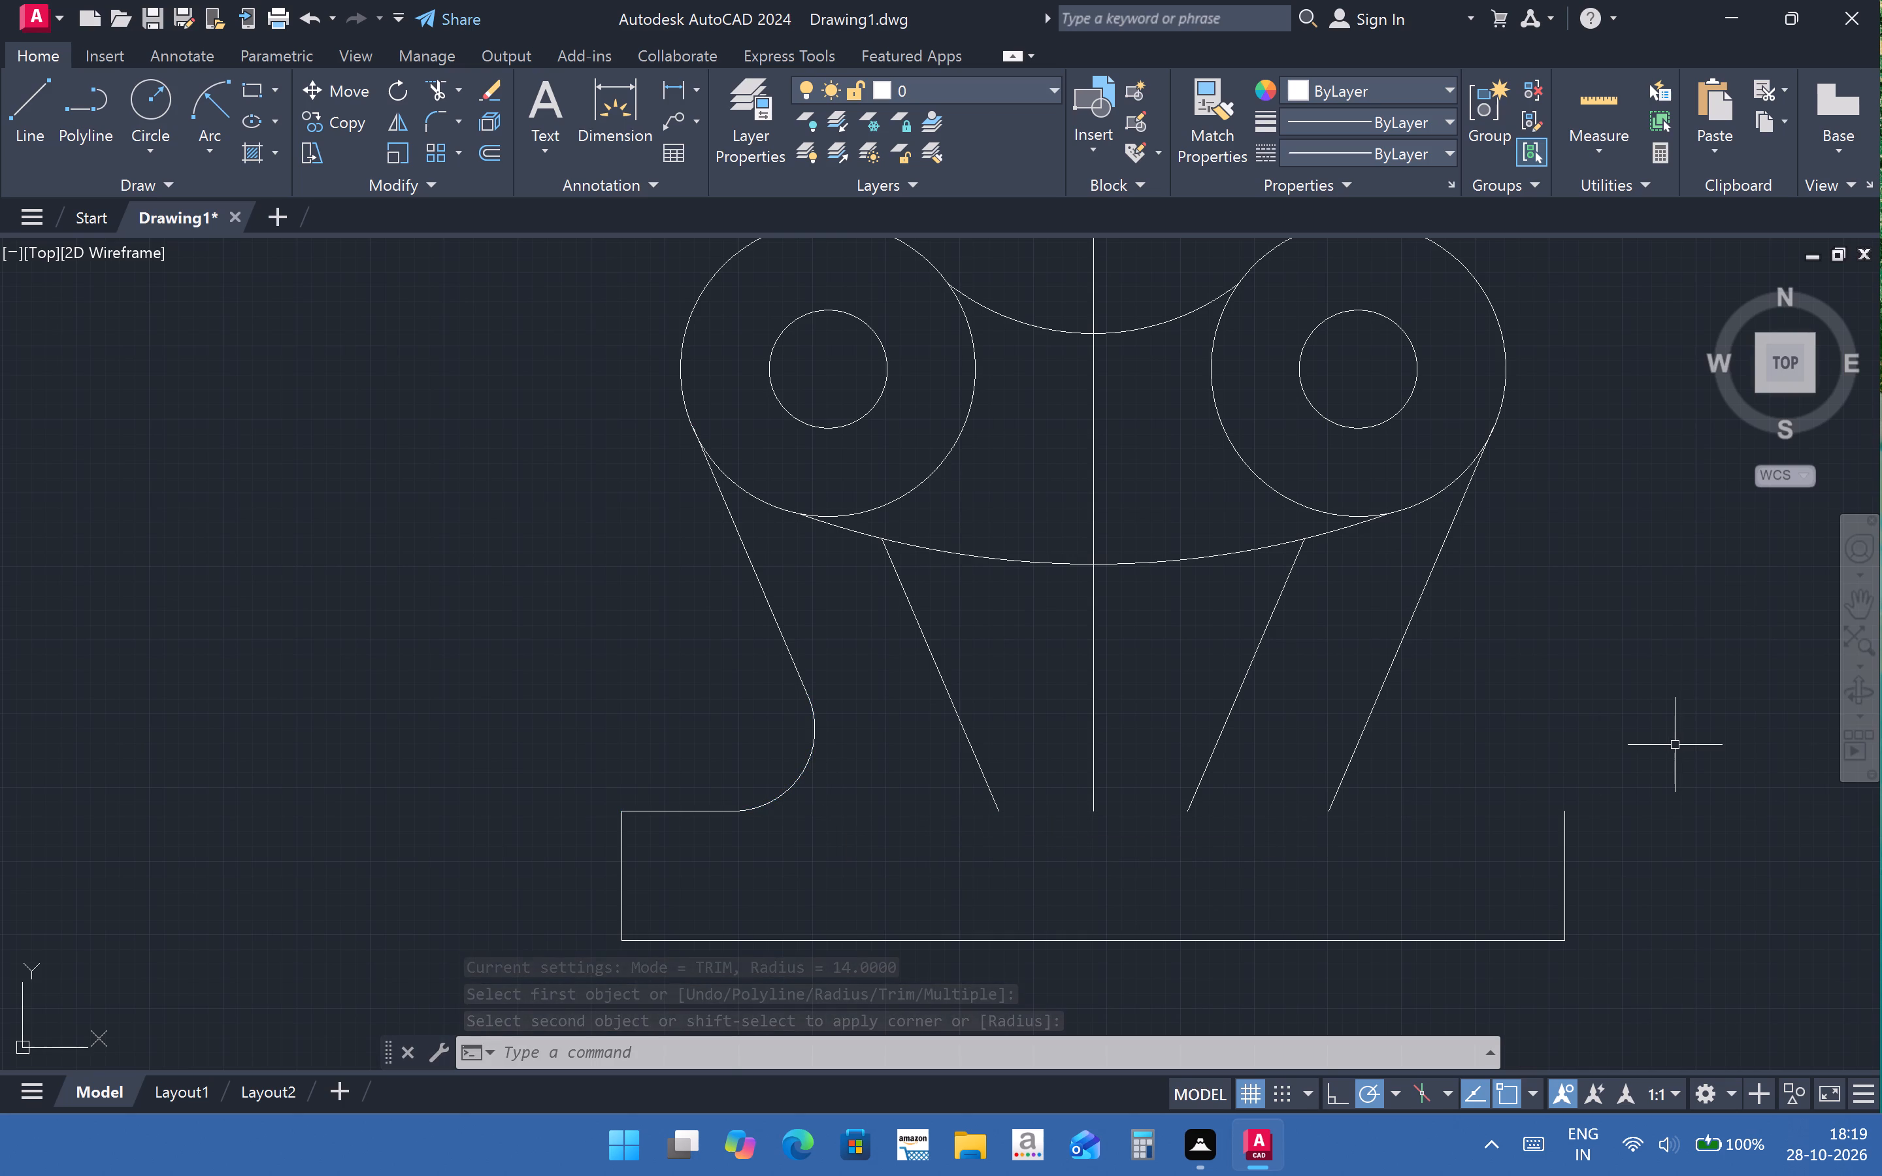
Delete the right outer slanted line.
left_click(1406, 639)
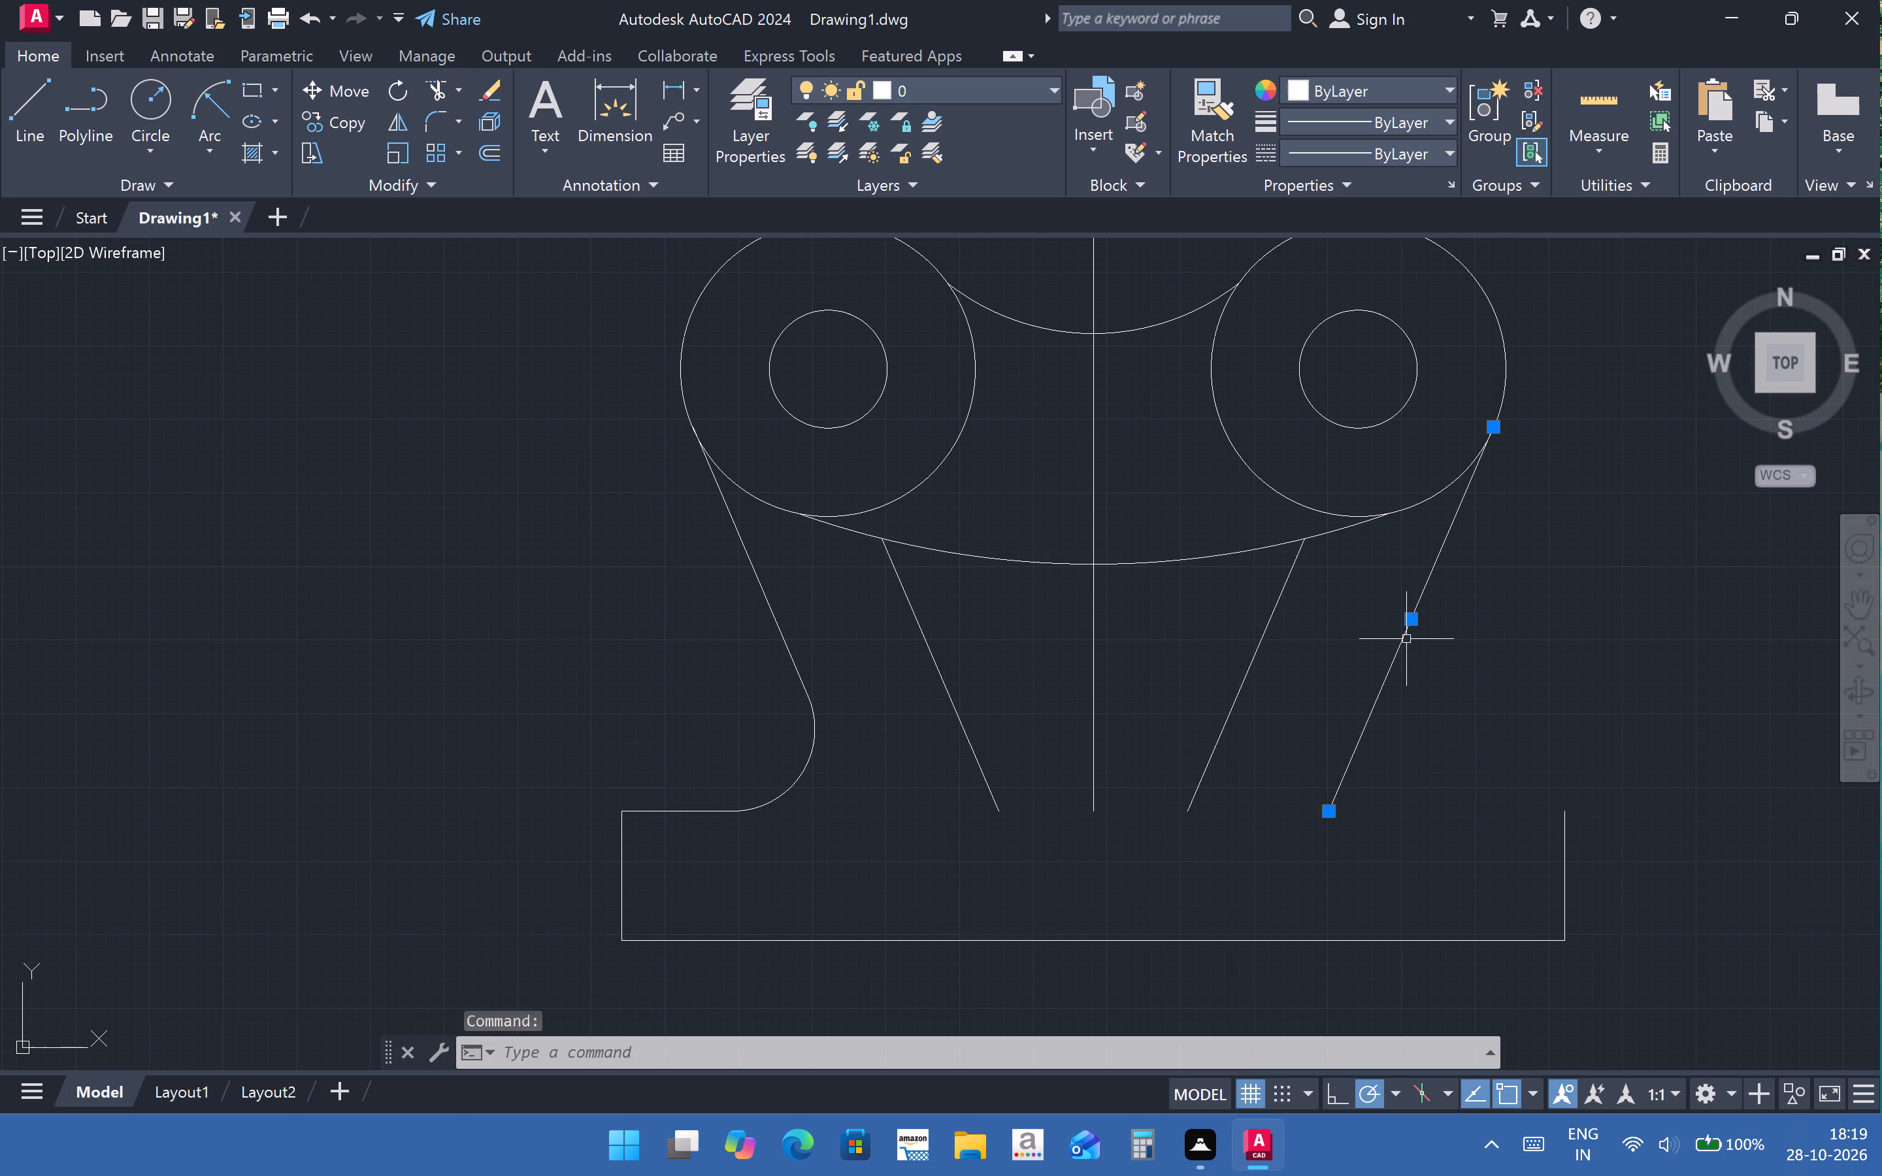
key("Delete")
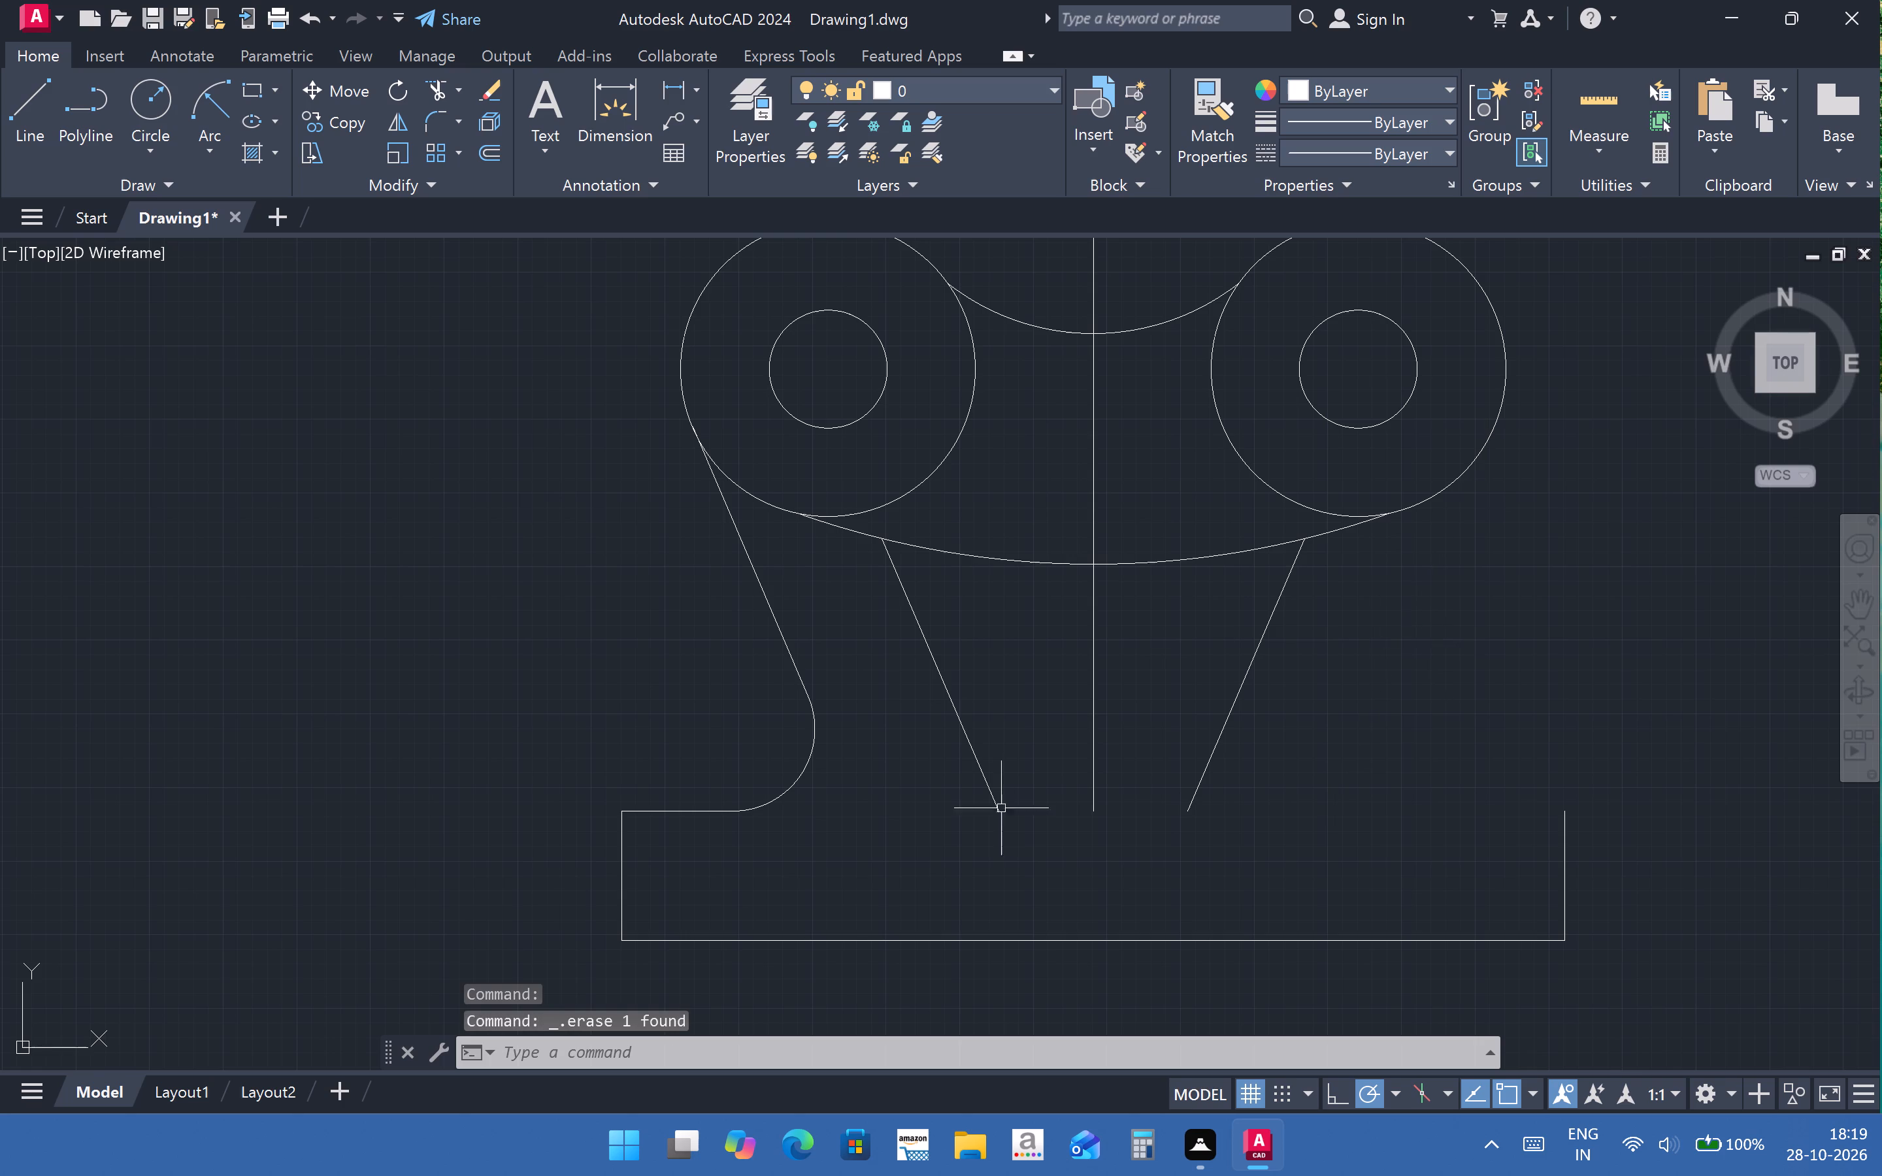
Mirror the left outer slanted line, its fillet arc and the base's short top edge about the vertical centre line, keeping the source objects.
scroll(1001, 813, "up", 2)
scroll(1081, 823, "down", 2)
middle_click_drag(1223, 894, 983, 910)
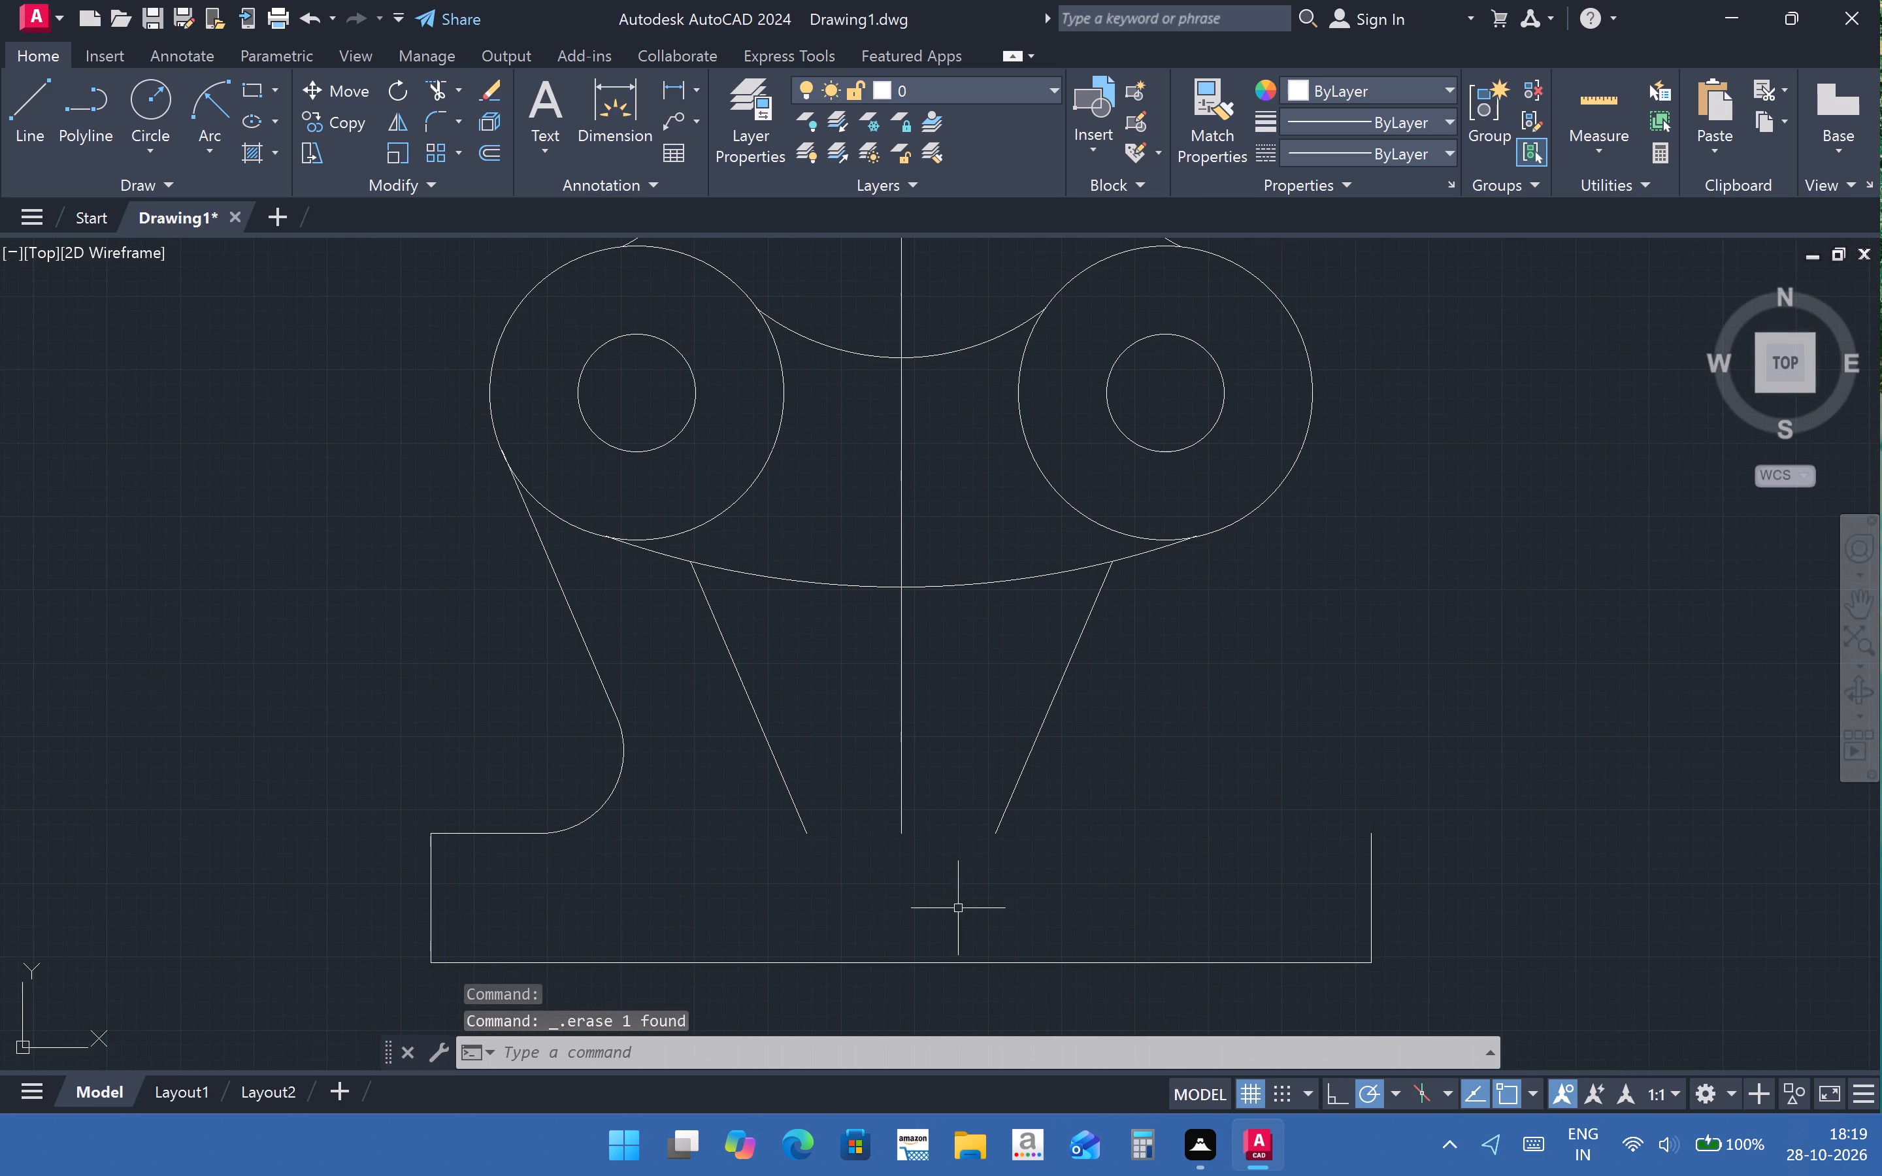
scroll(972, 881, "down", 1)
scroll(993, 897, "up", 1)
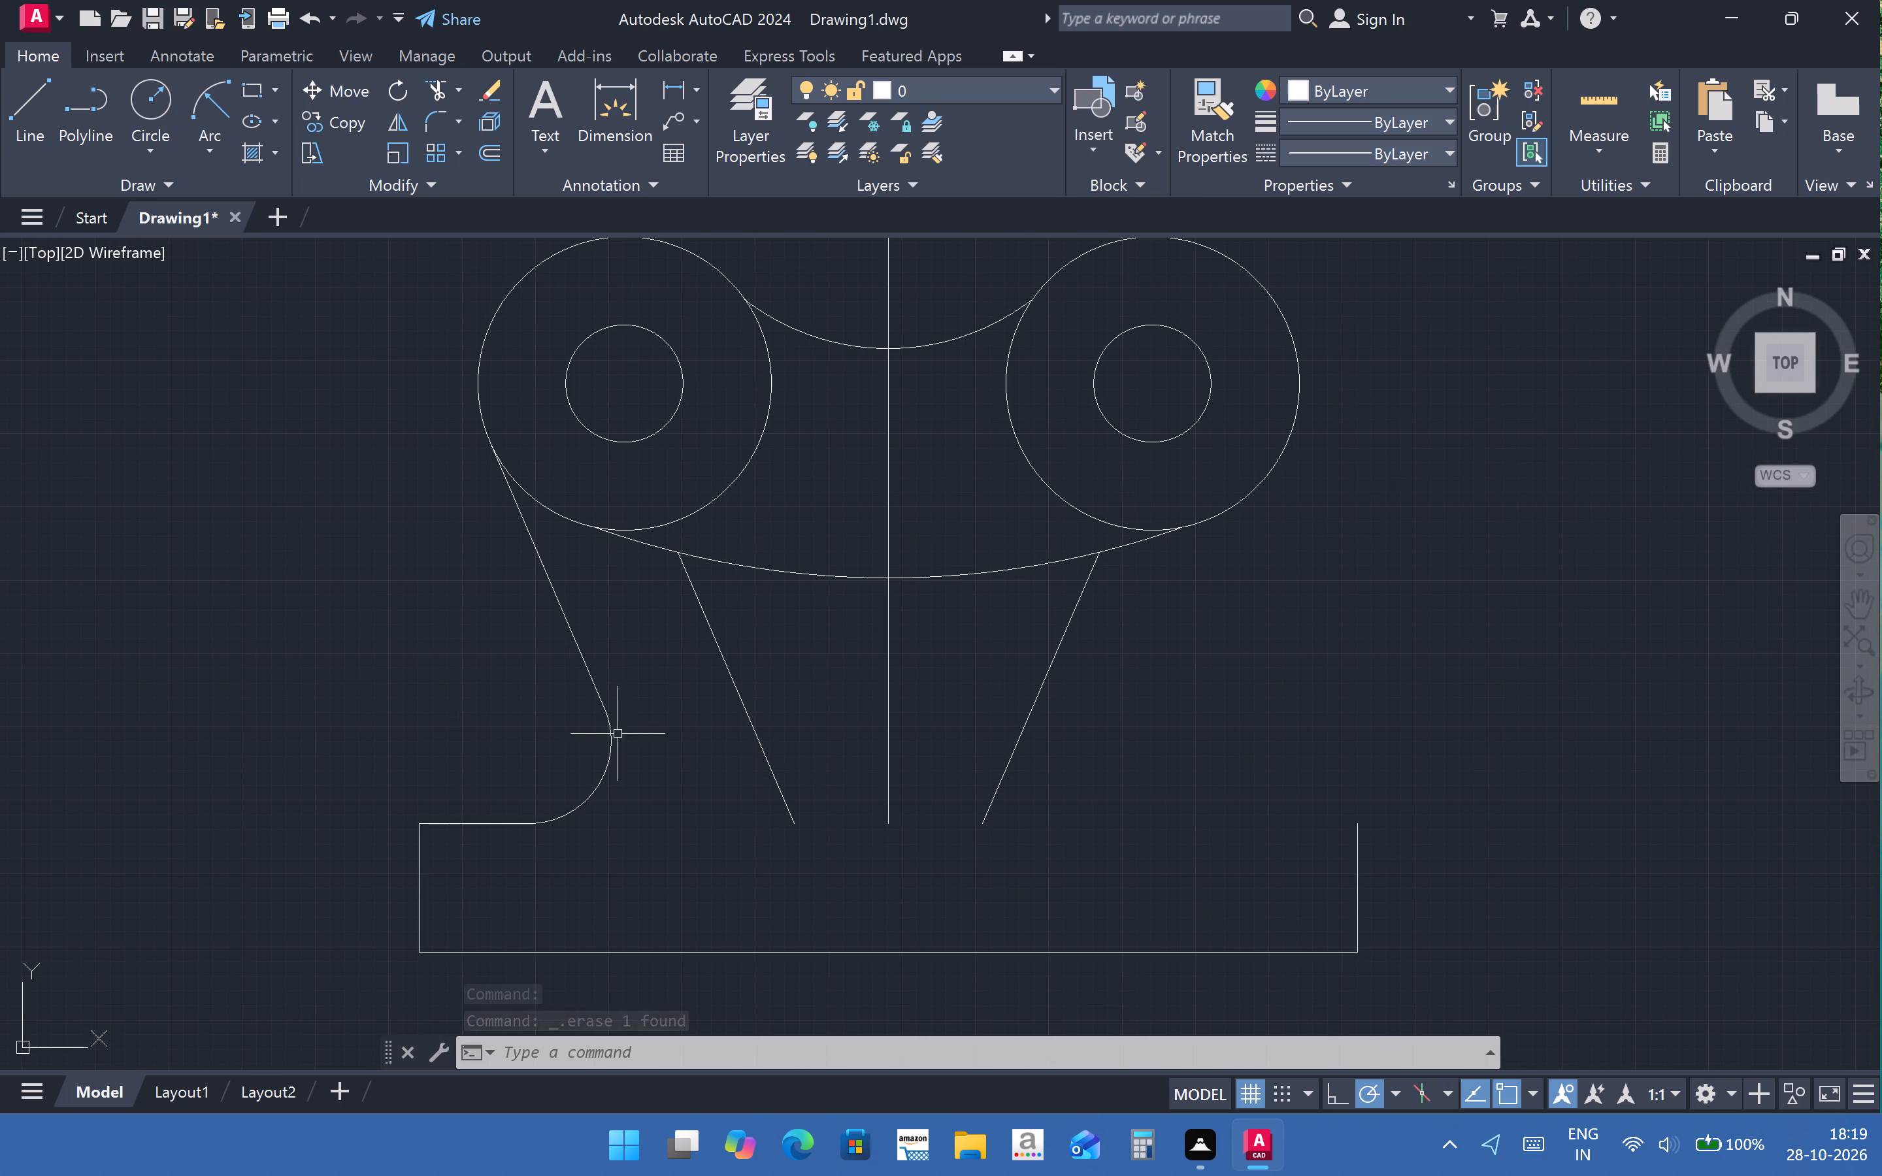
left_click(604, 711)
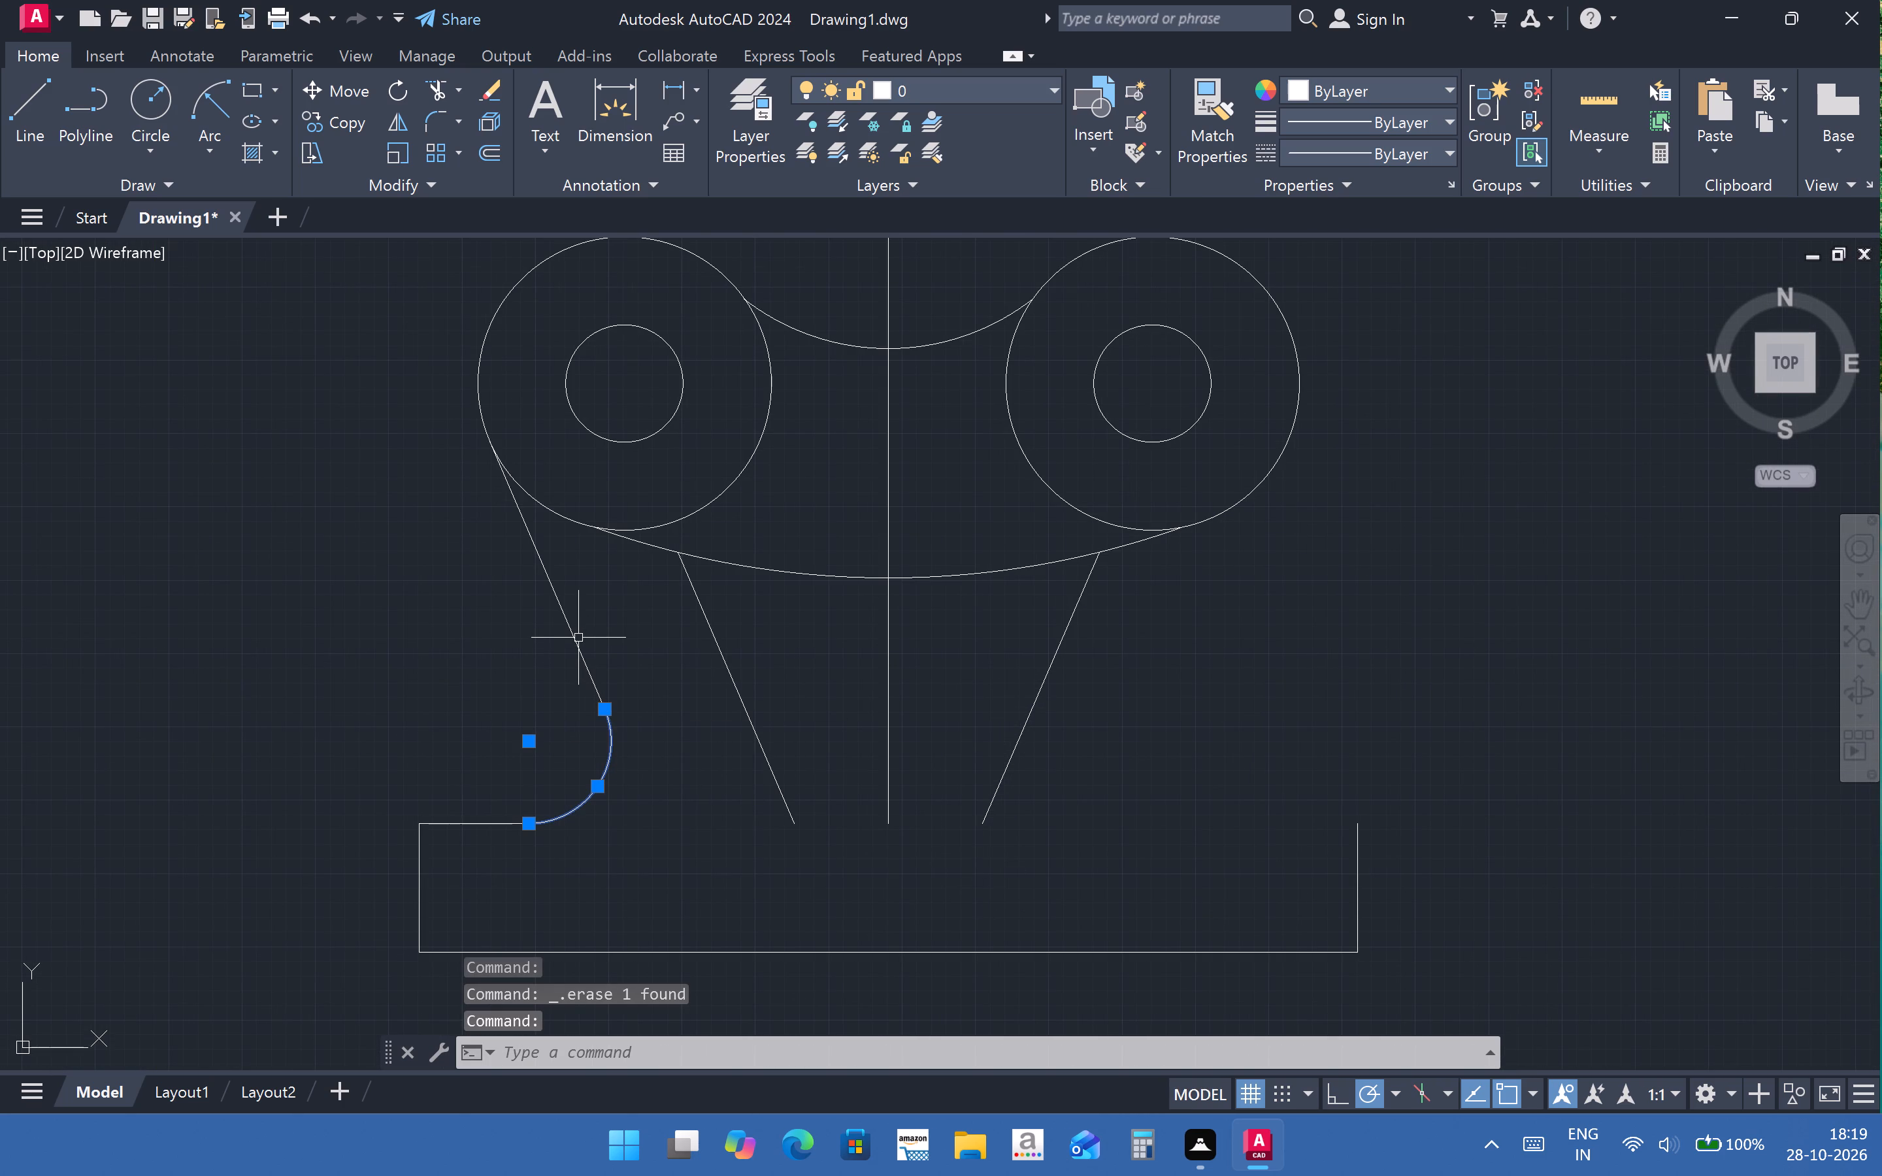
left_click(578, 637, "ctrl")
left_click(576, 640, "ctrl")
left_click(572, 629)
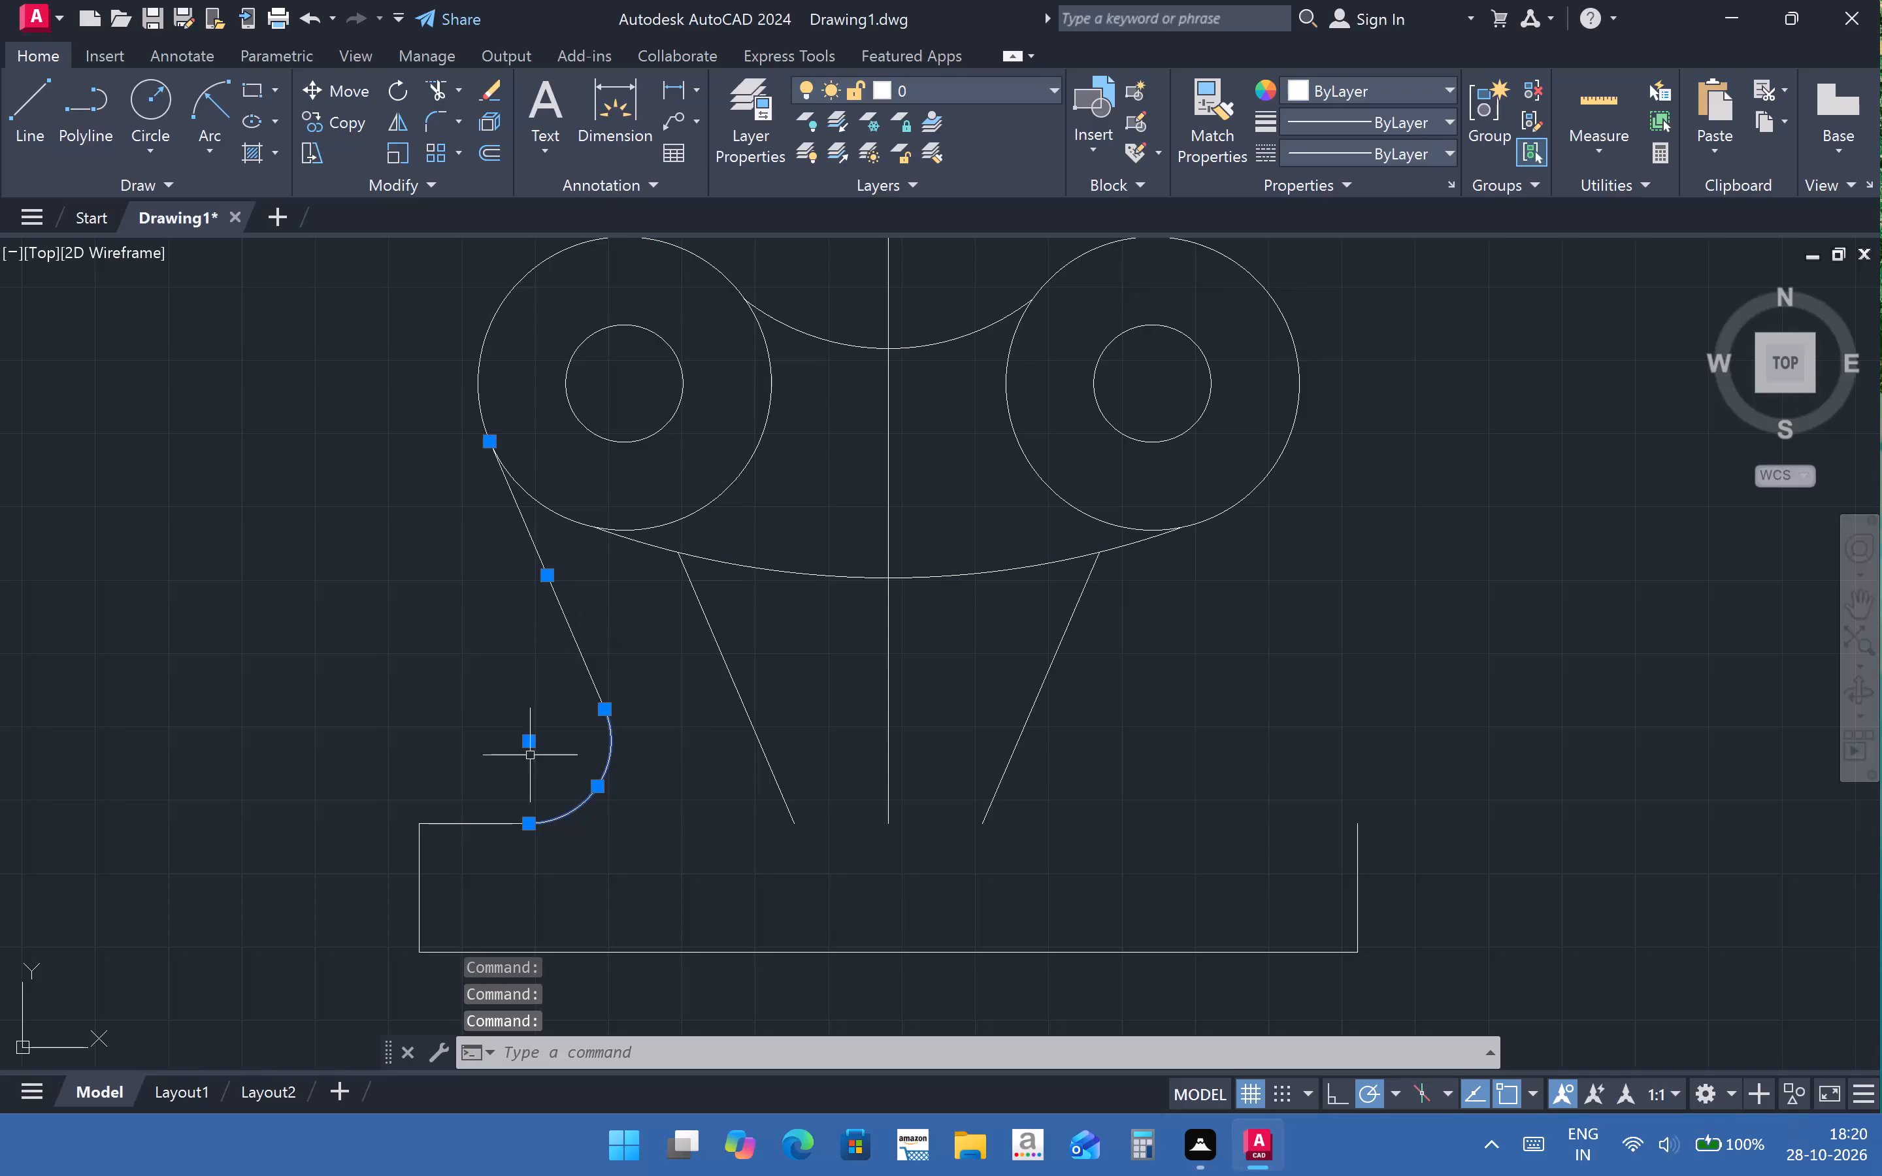
left_click(480, 822)
left_click(402, 129)
left_click(888, 829)
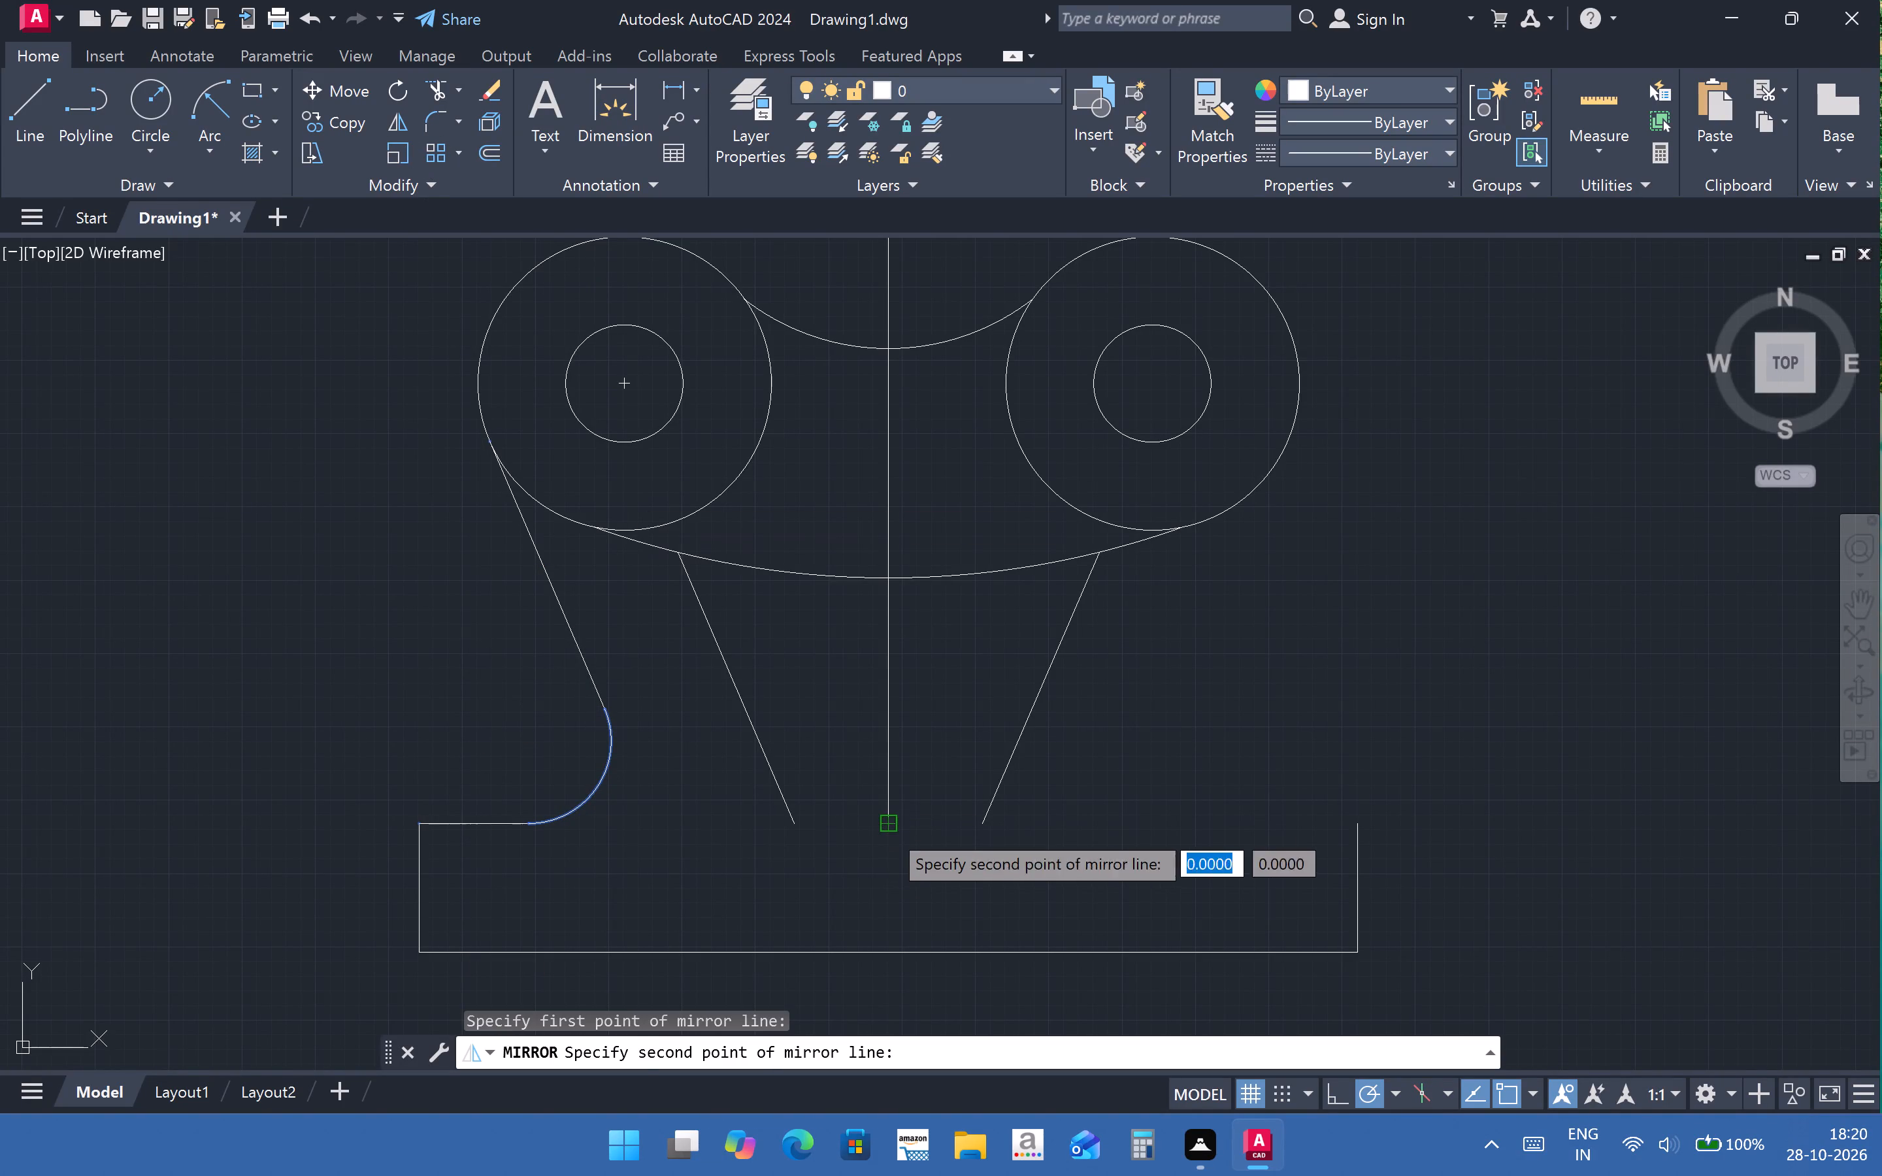
left_click(885, 672)
left_click_drag(969, 772, 885, 672)
scroll(1390, 839, "down", 1)
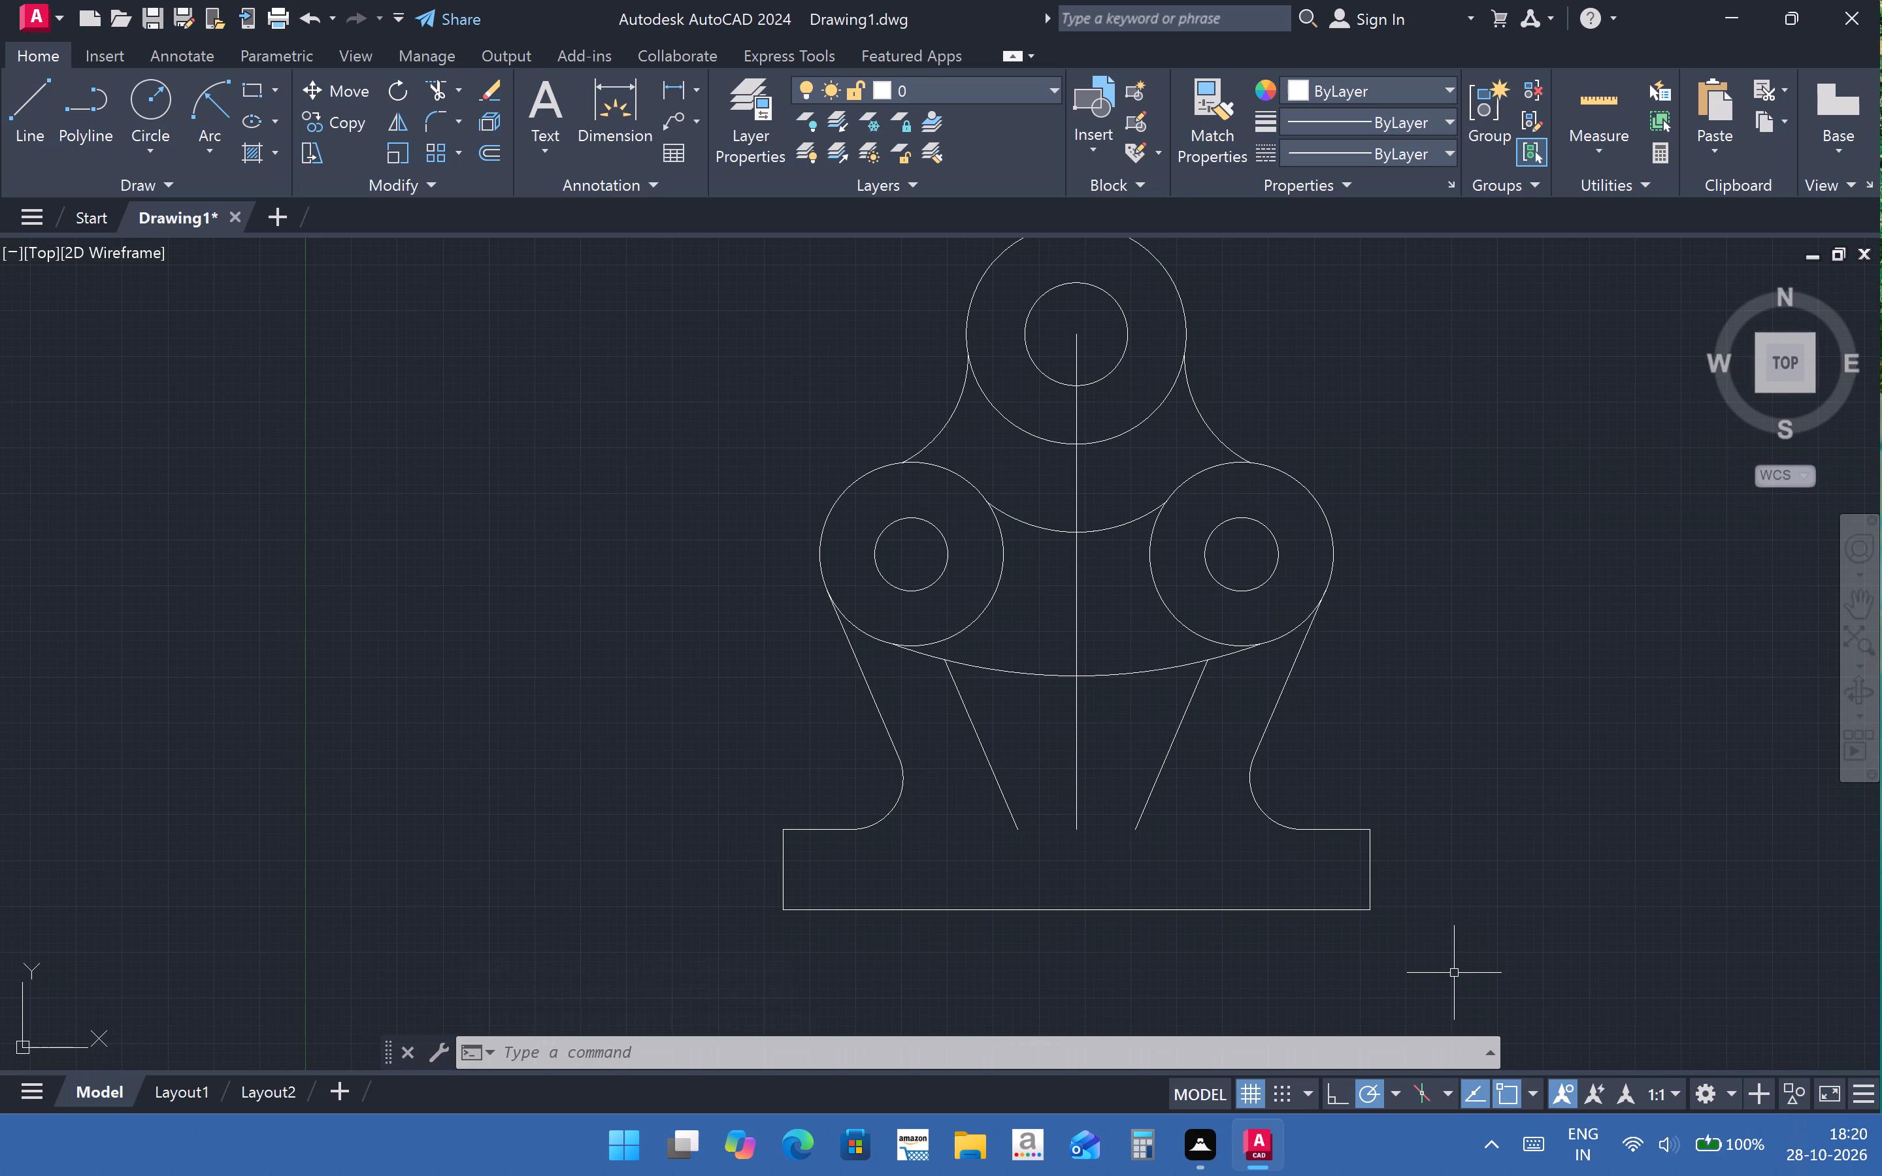
Draw a horizontal line closing the base's top edge between the lower ends of the two 14 mm fillet arcs.
left_click(46, 118)
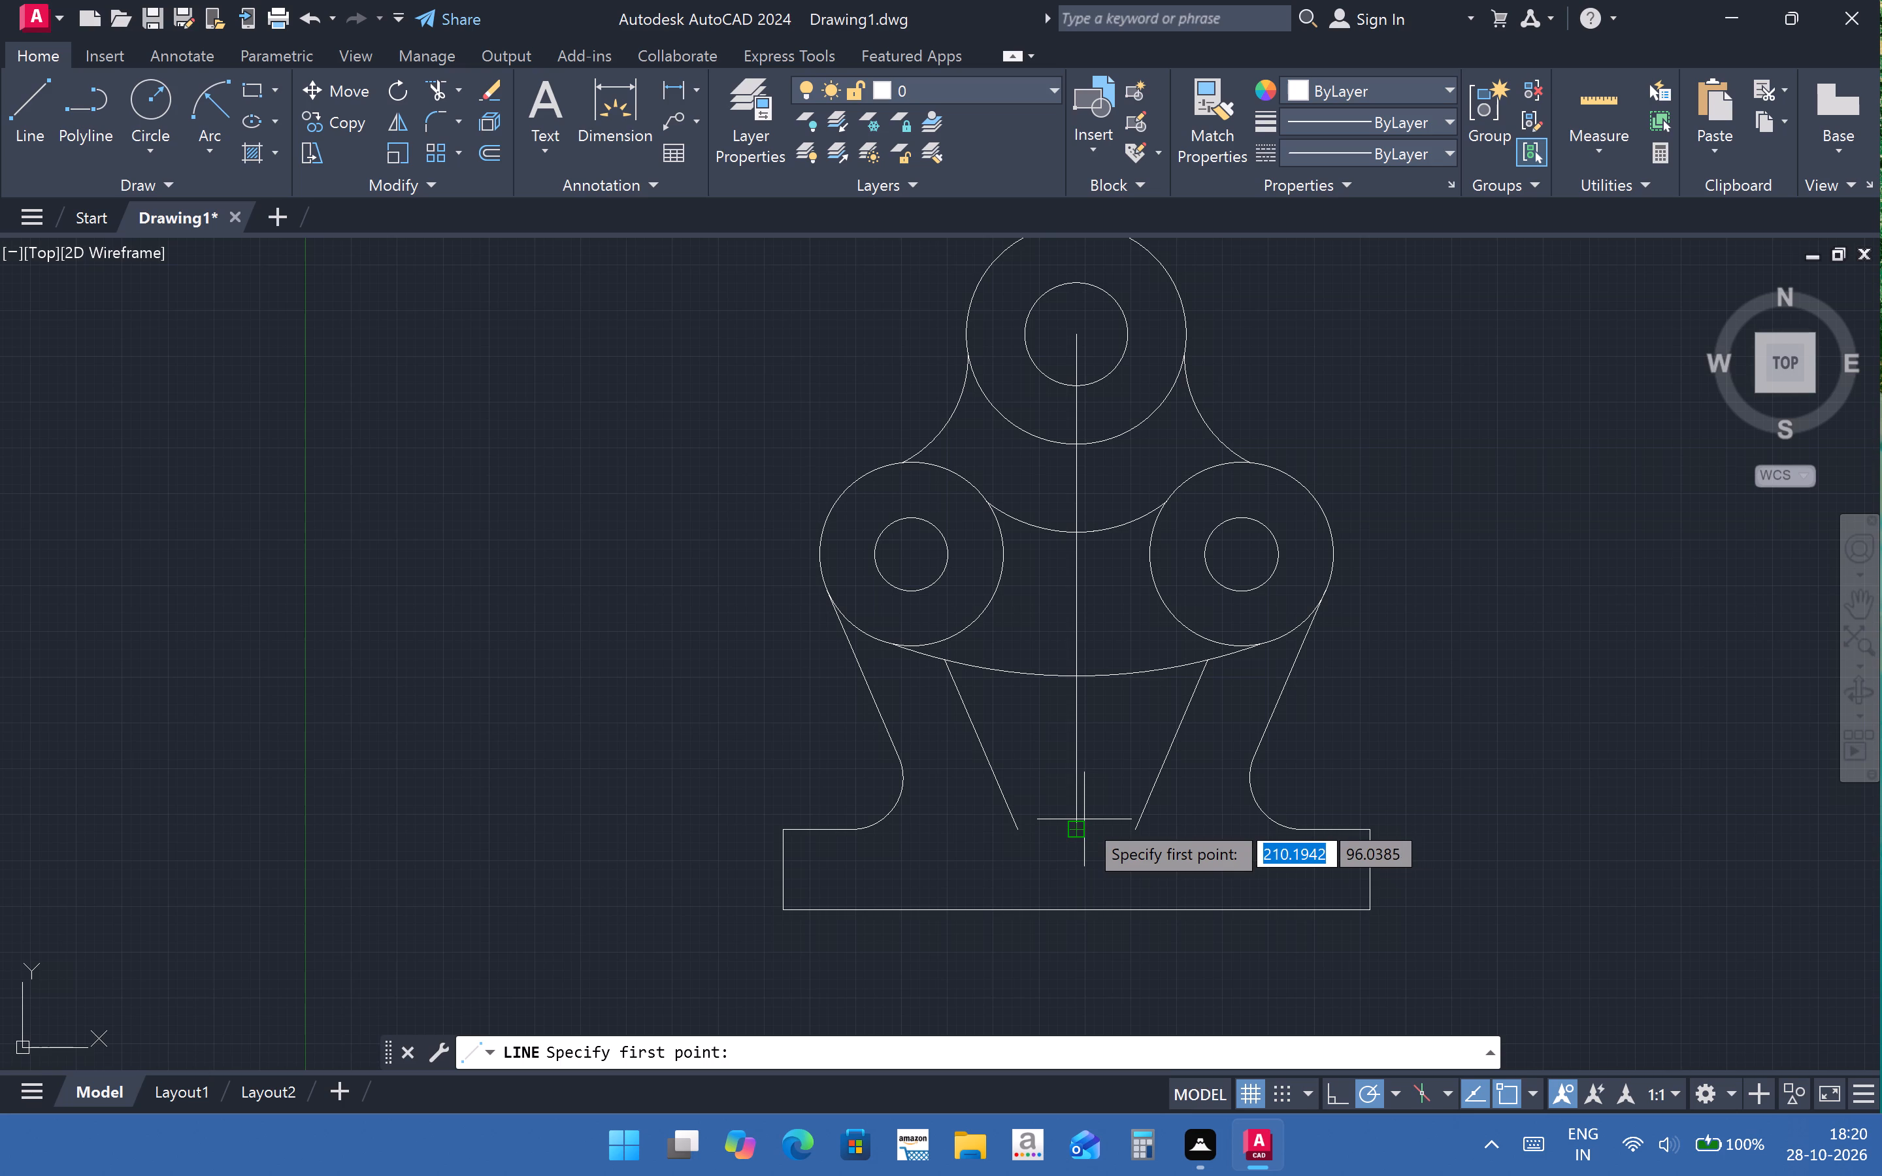
left_click(848, 836)
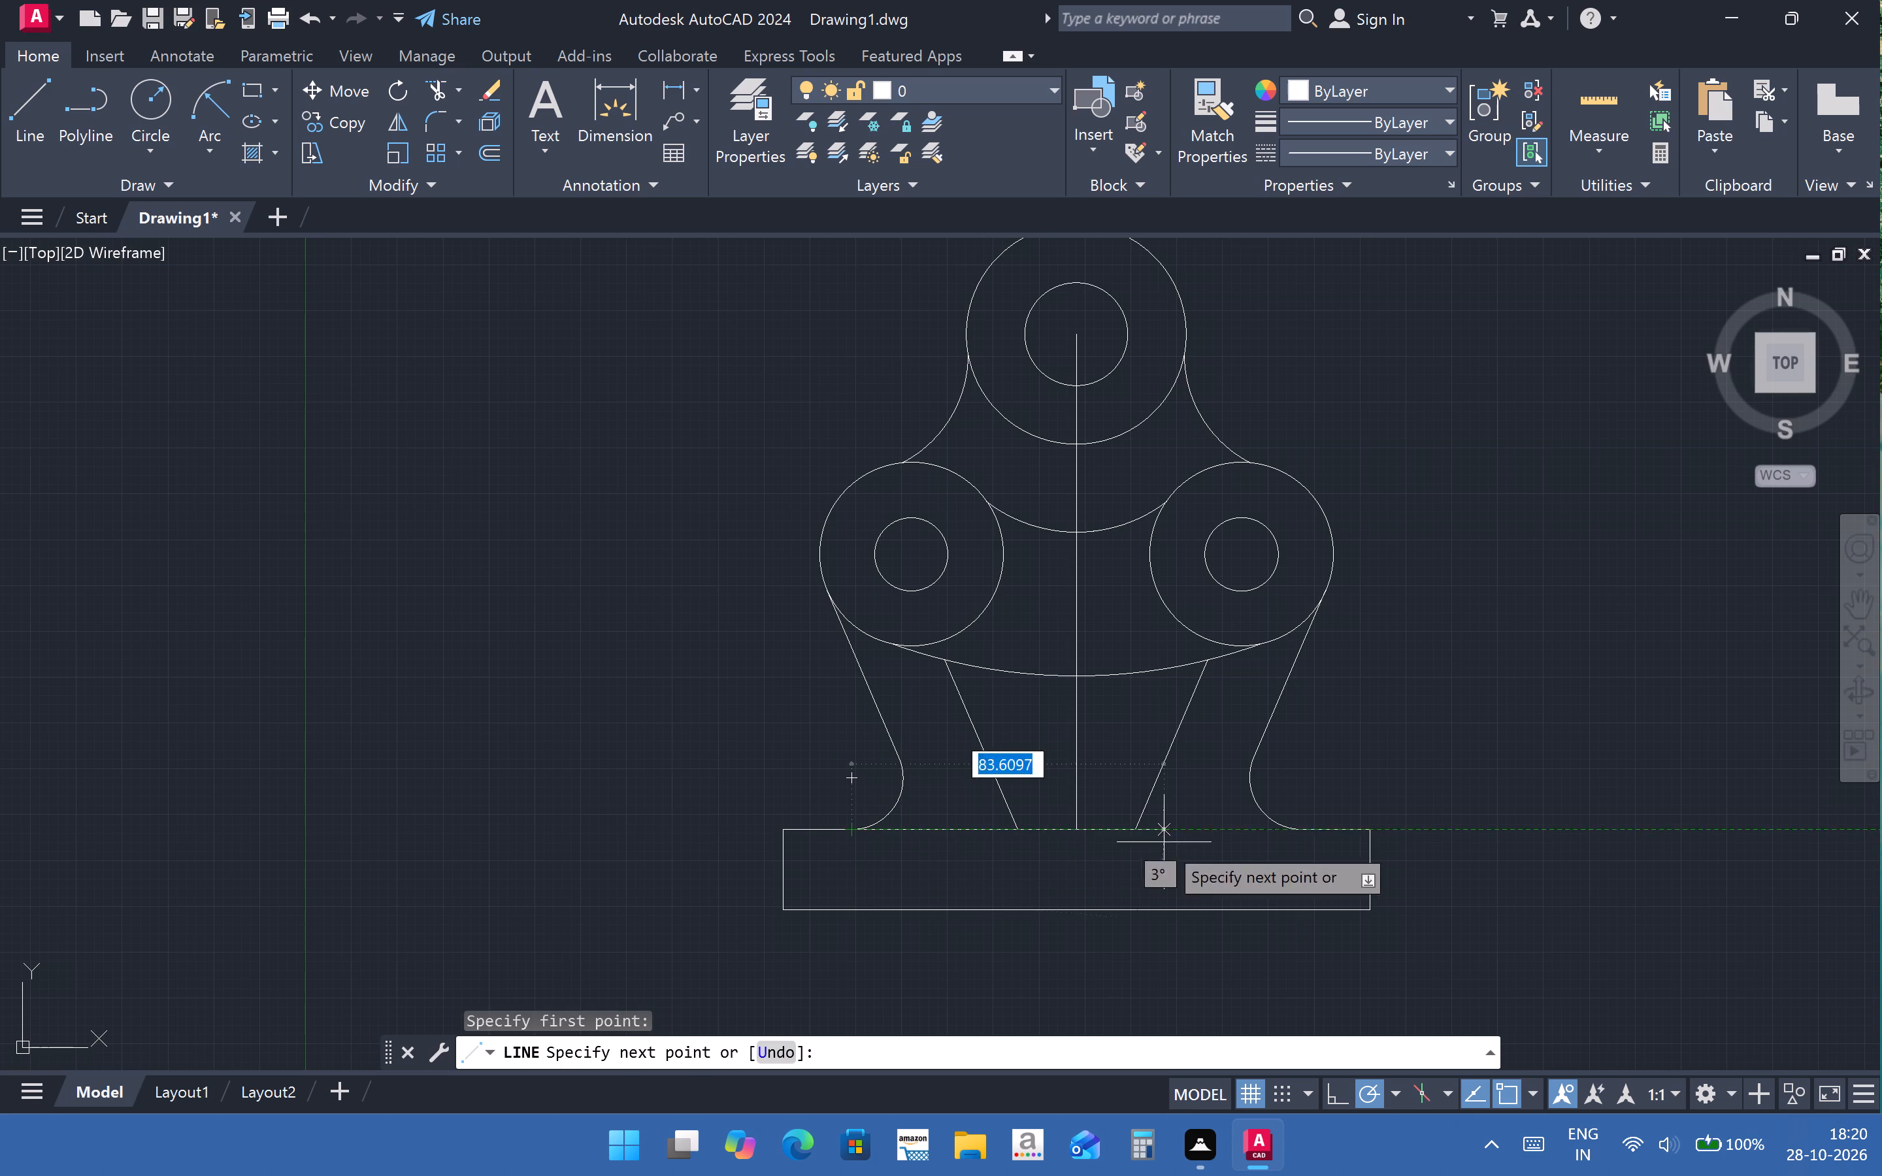
left_click(1302, 827)
key("Escape")
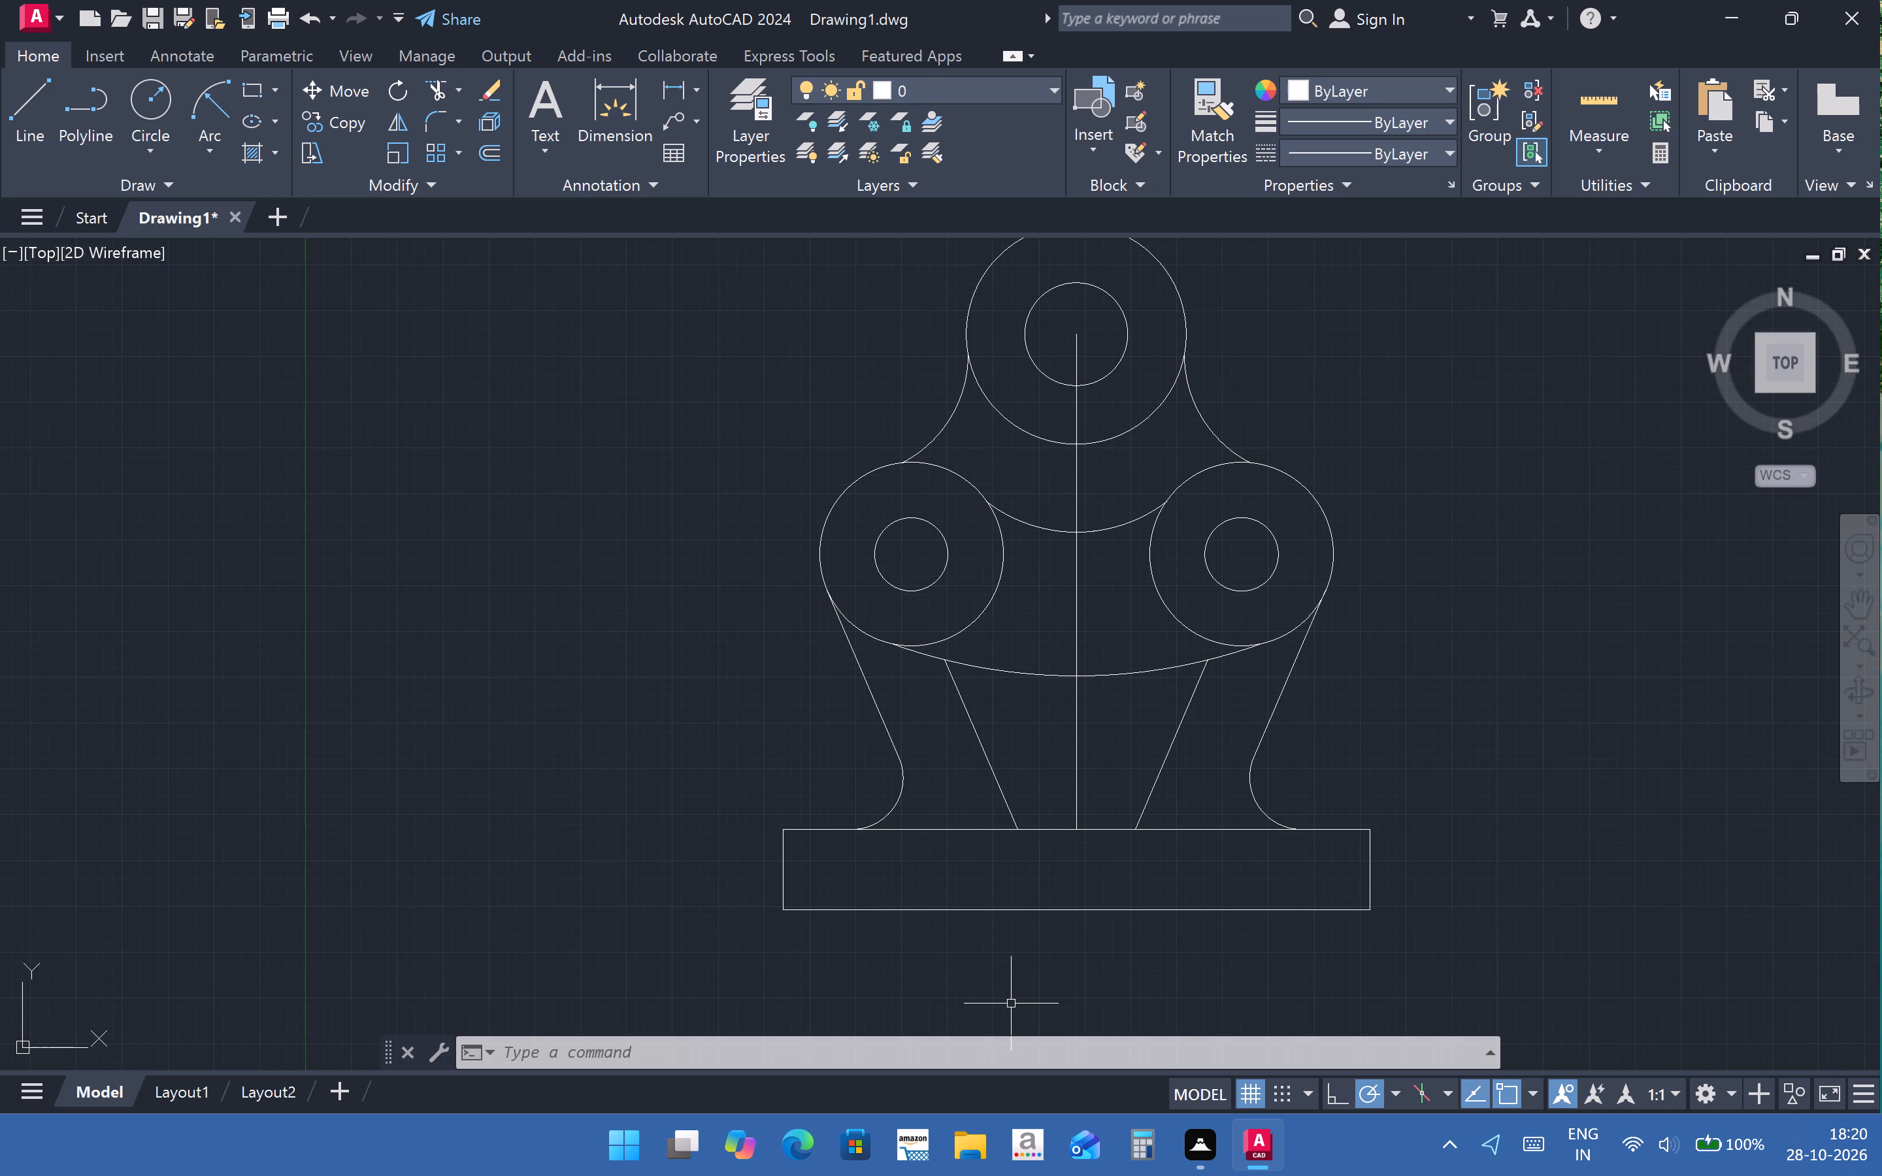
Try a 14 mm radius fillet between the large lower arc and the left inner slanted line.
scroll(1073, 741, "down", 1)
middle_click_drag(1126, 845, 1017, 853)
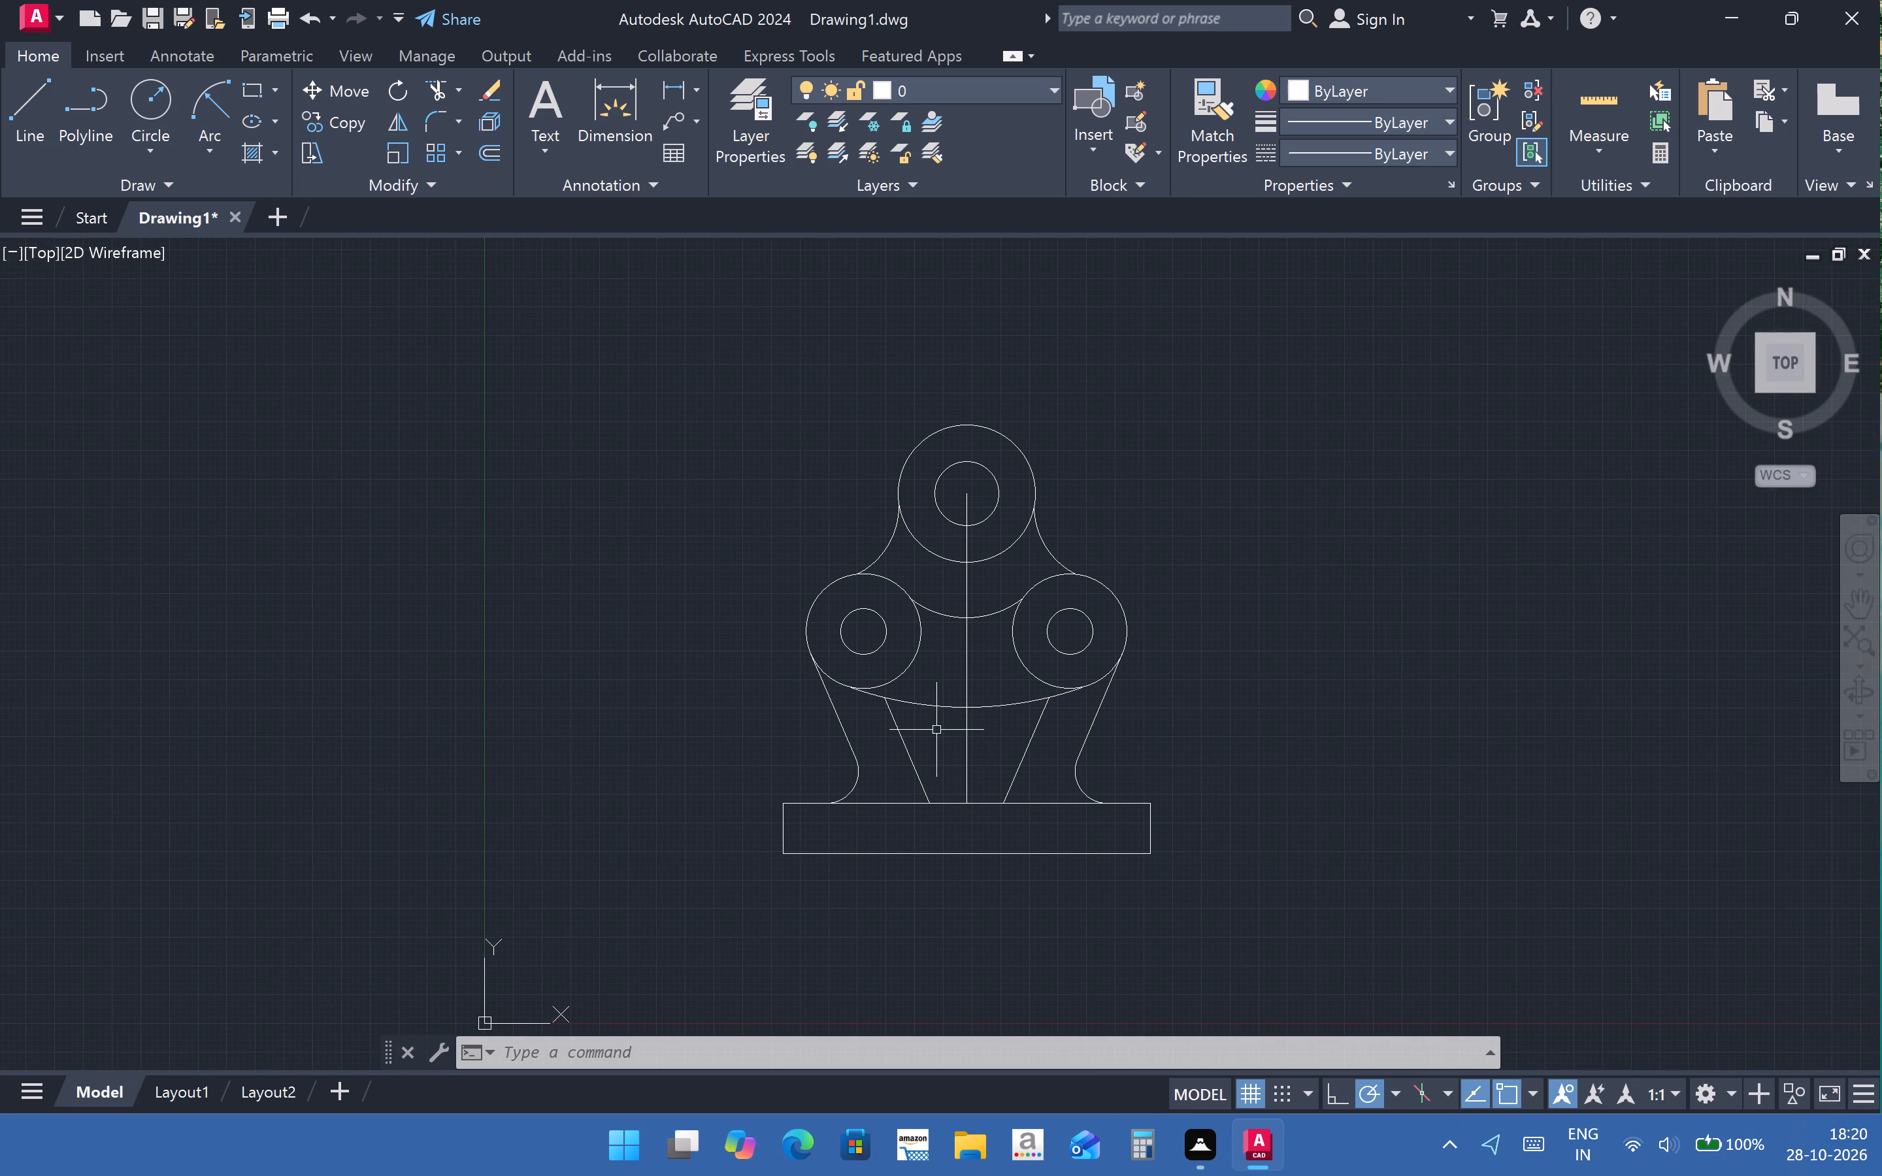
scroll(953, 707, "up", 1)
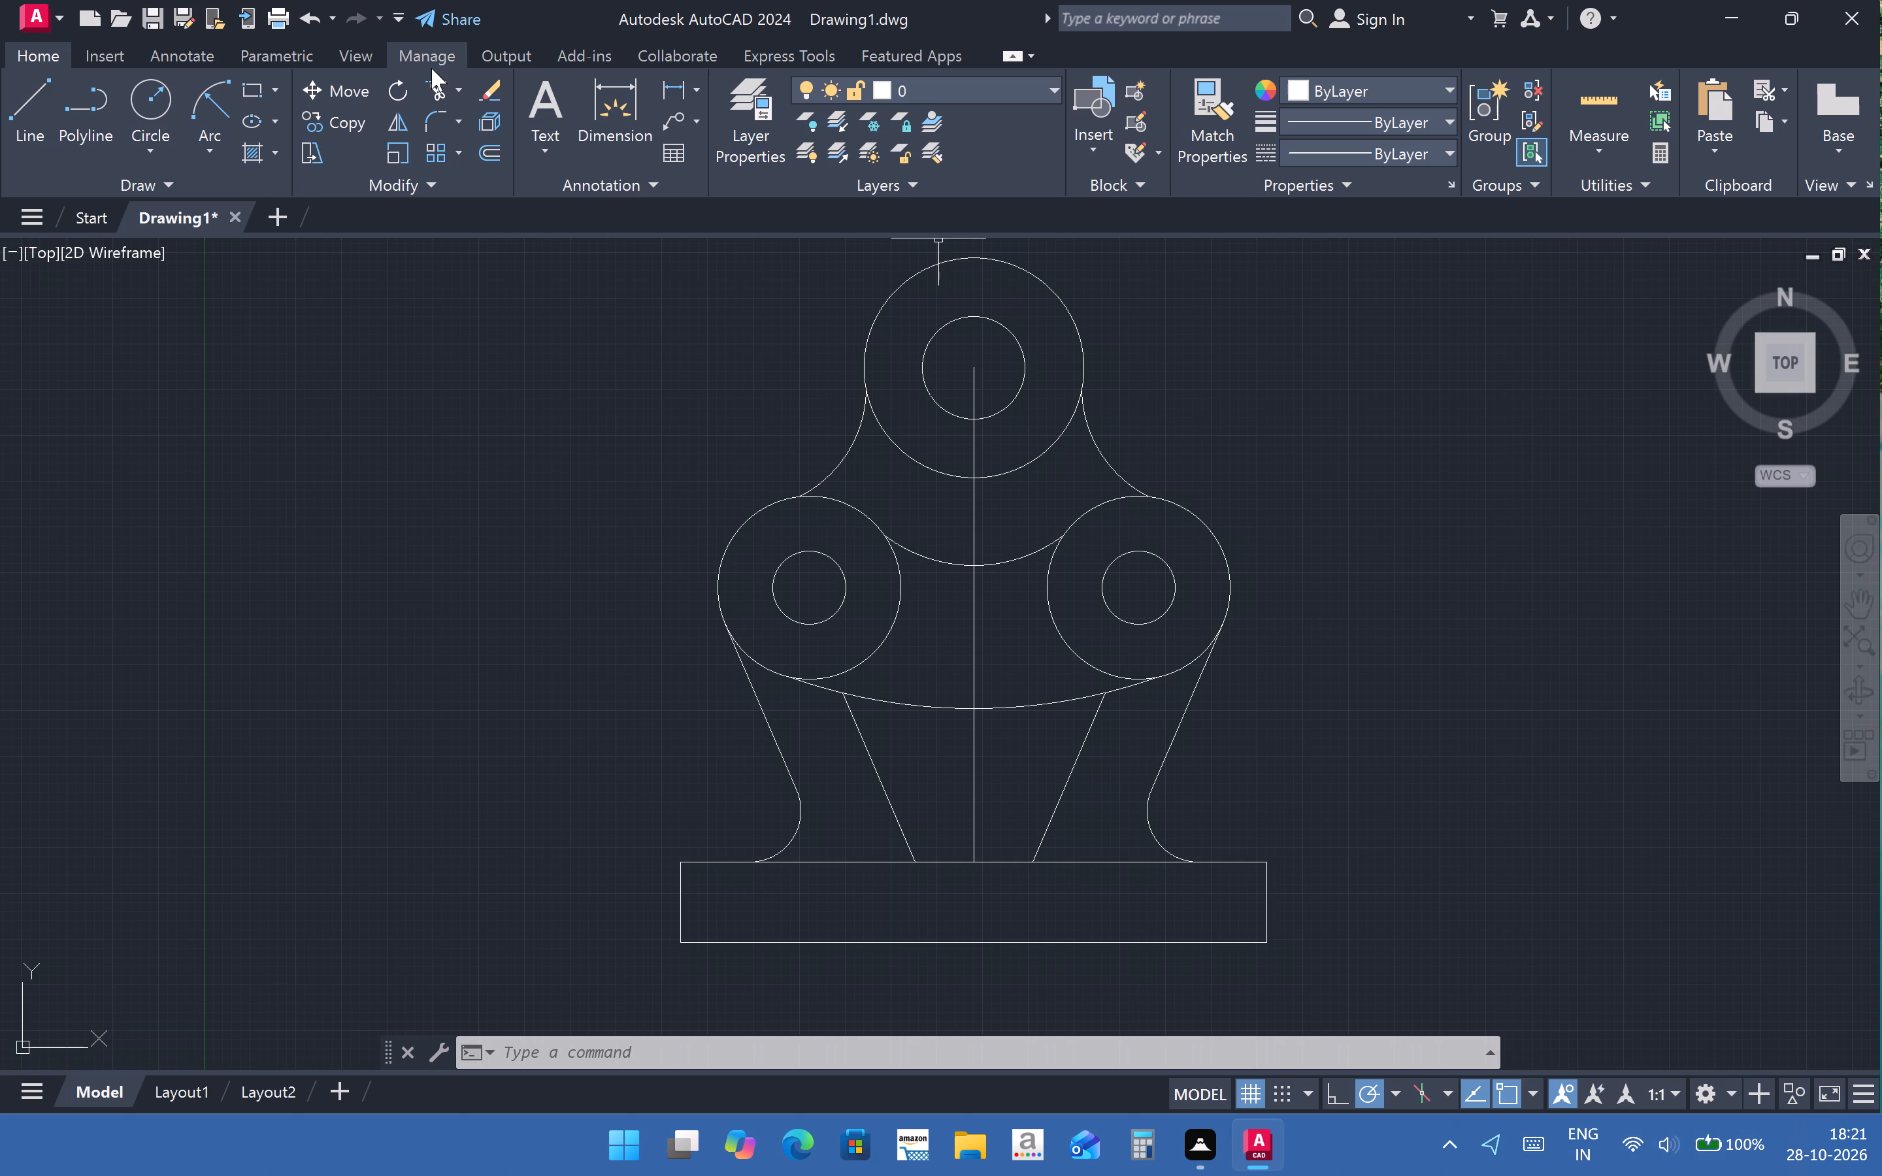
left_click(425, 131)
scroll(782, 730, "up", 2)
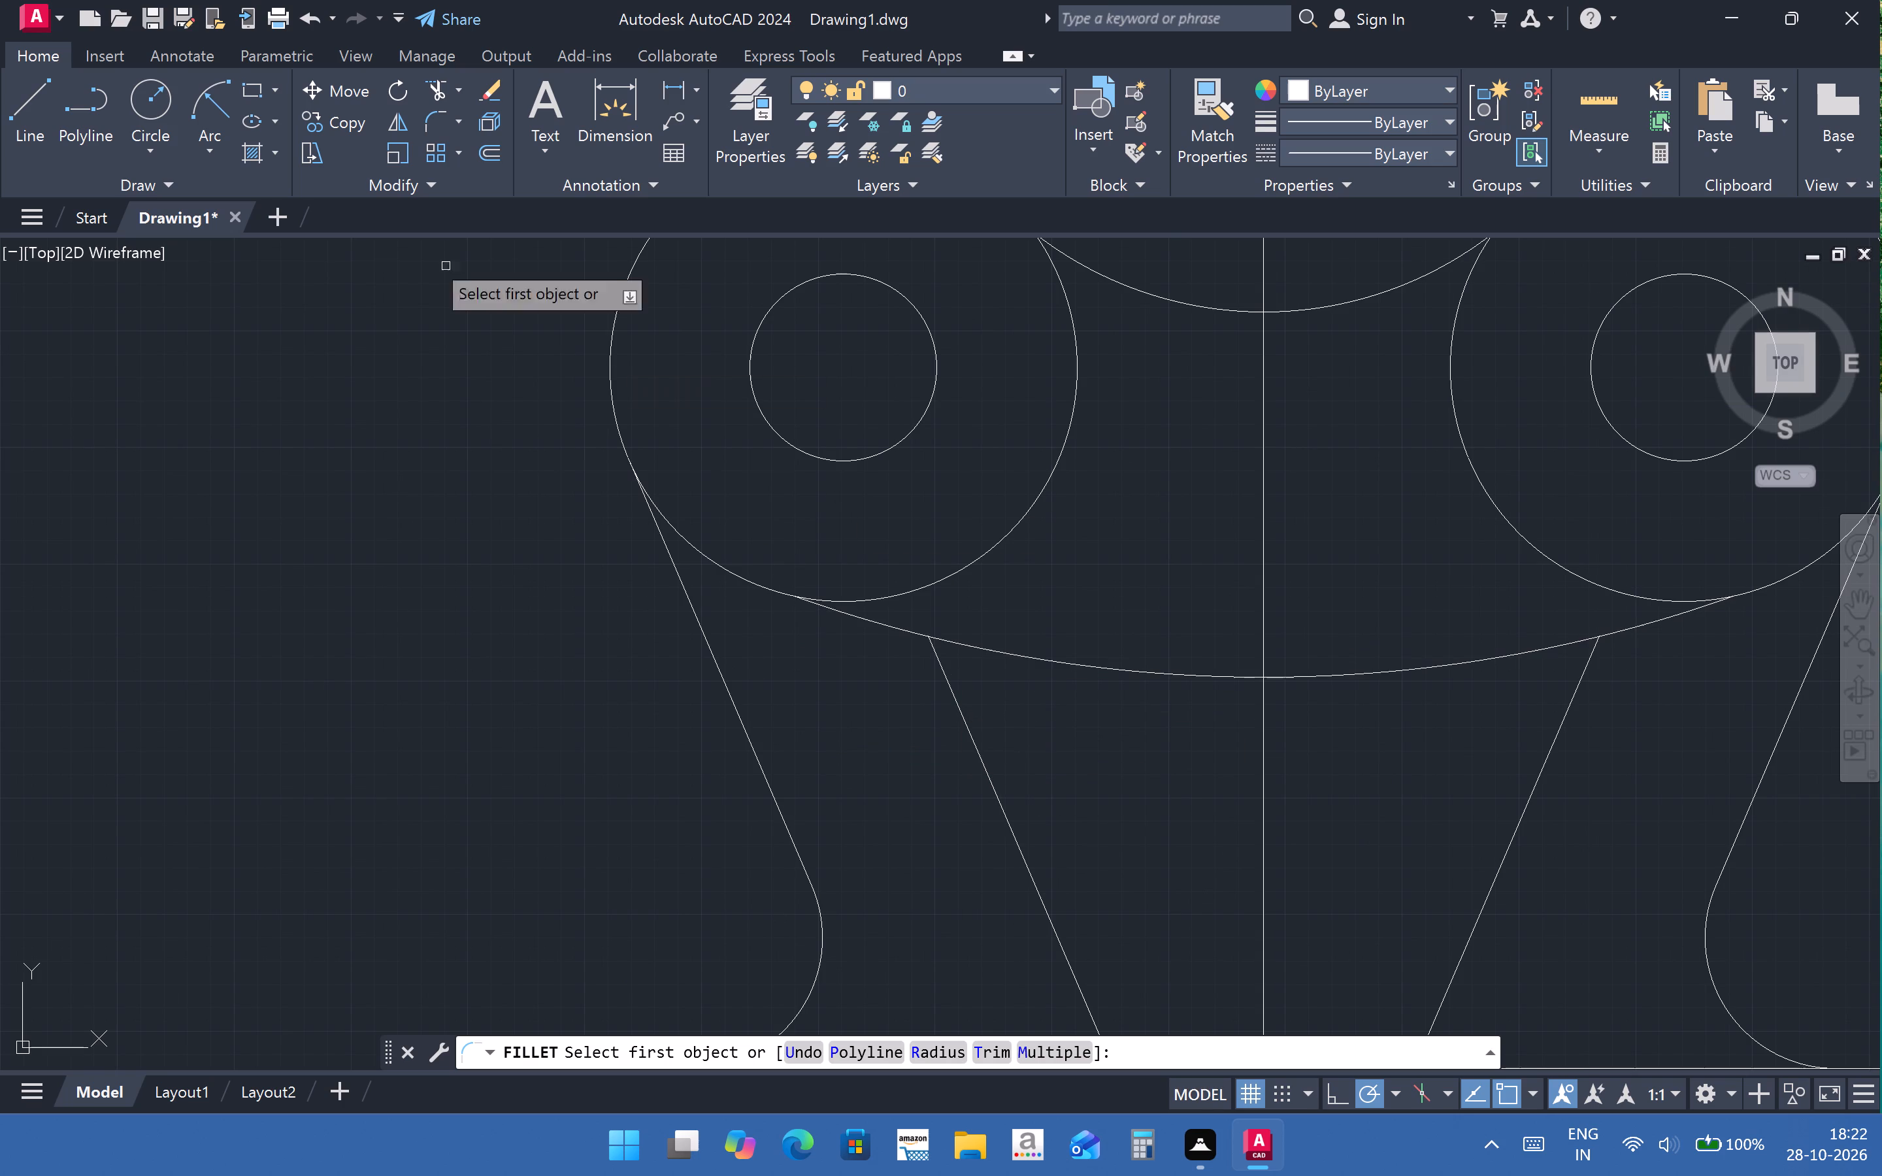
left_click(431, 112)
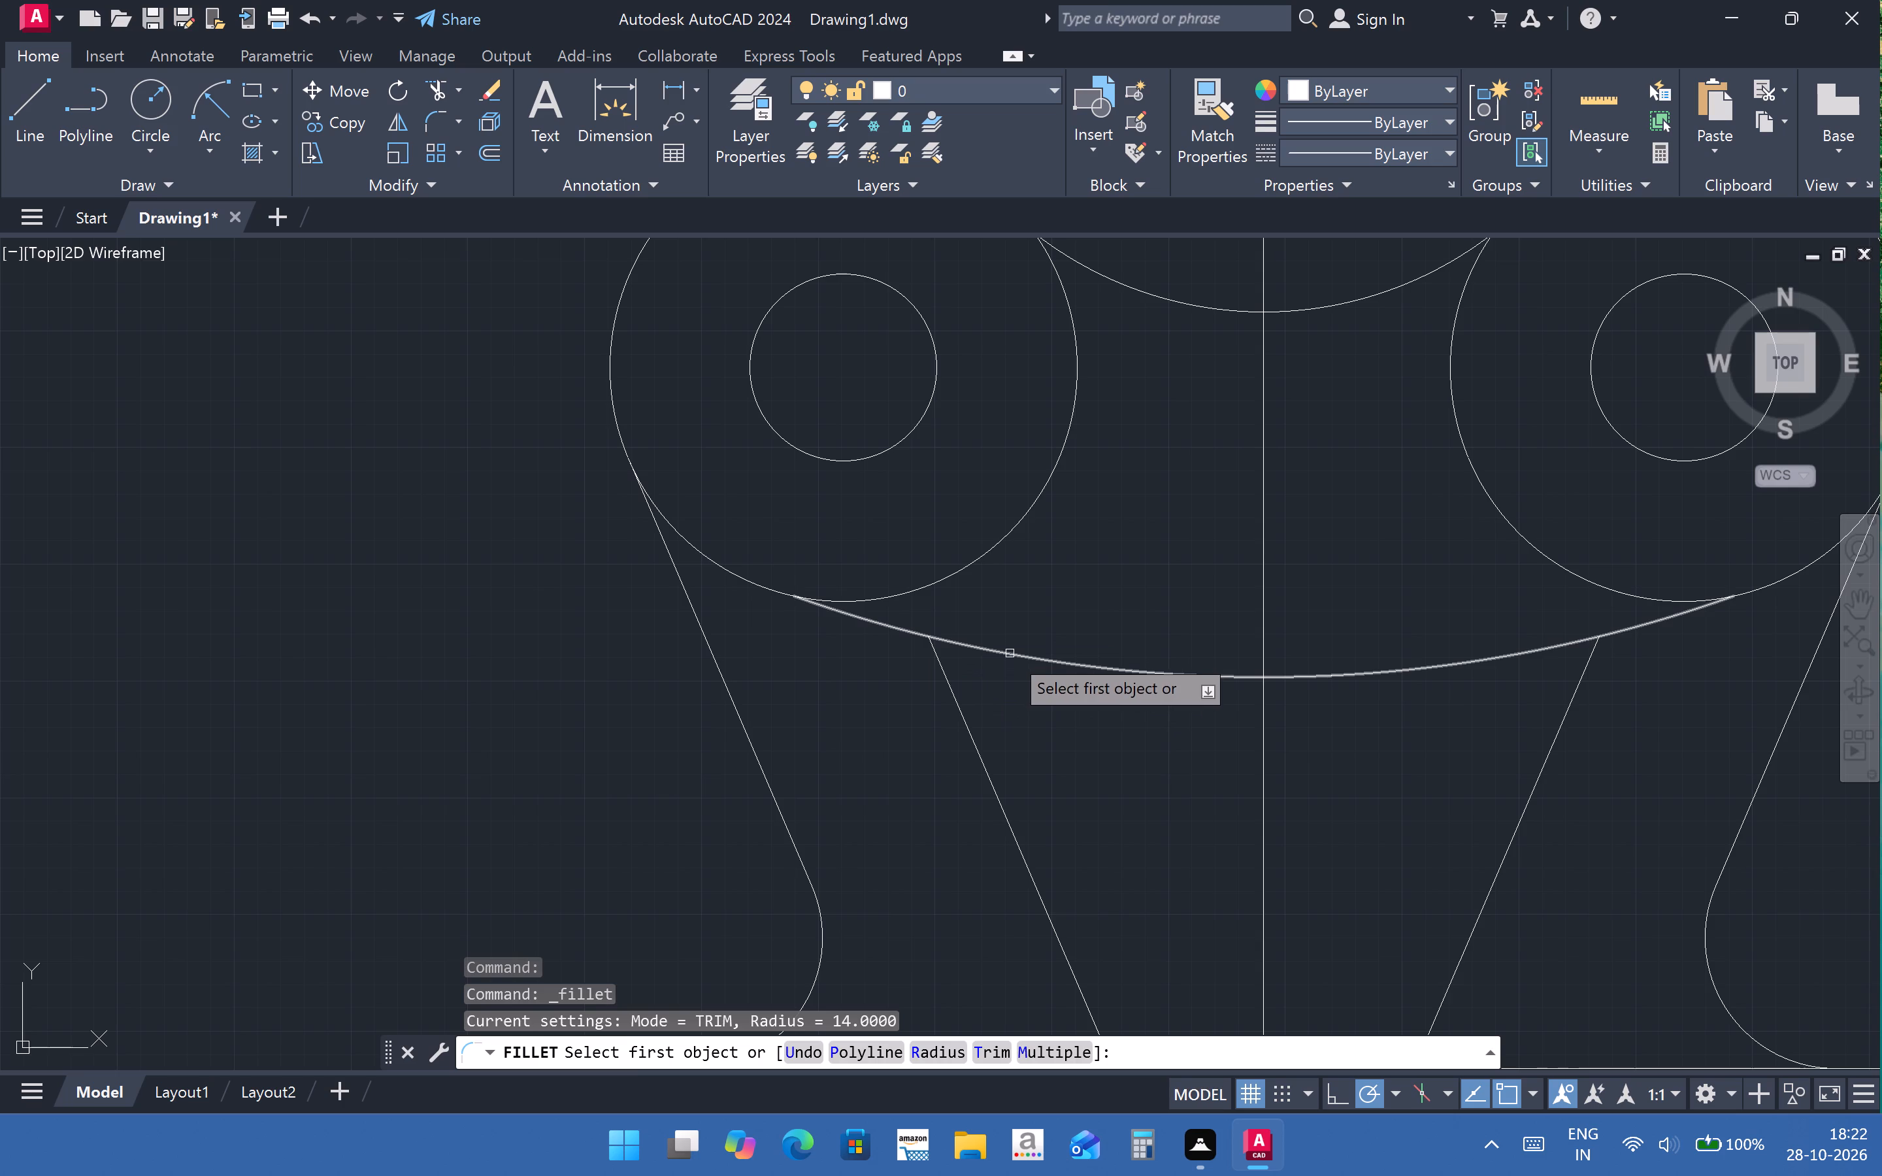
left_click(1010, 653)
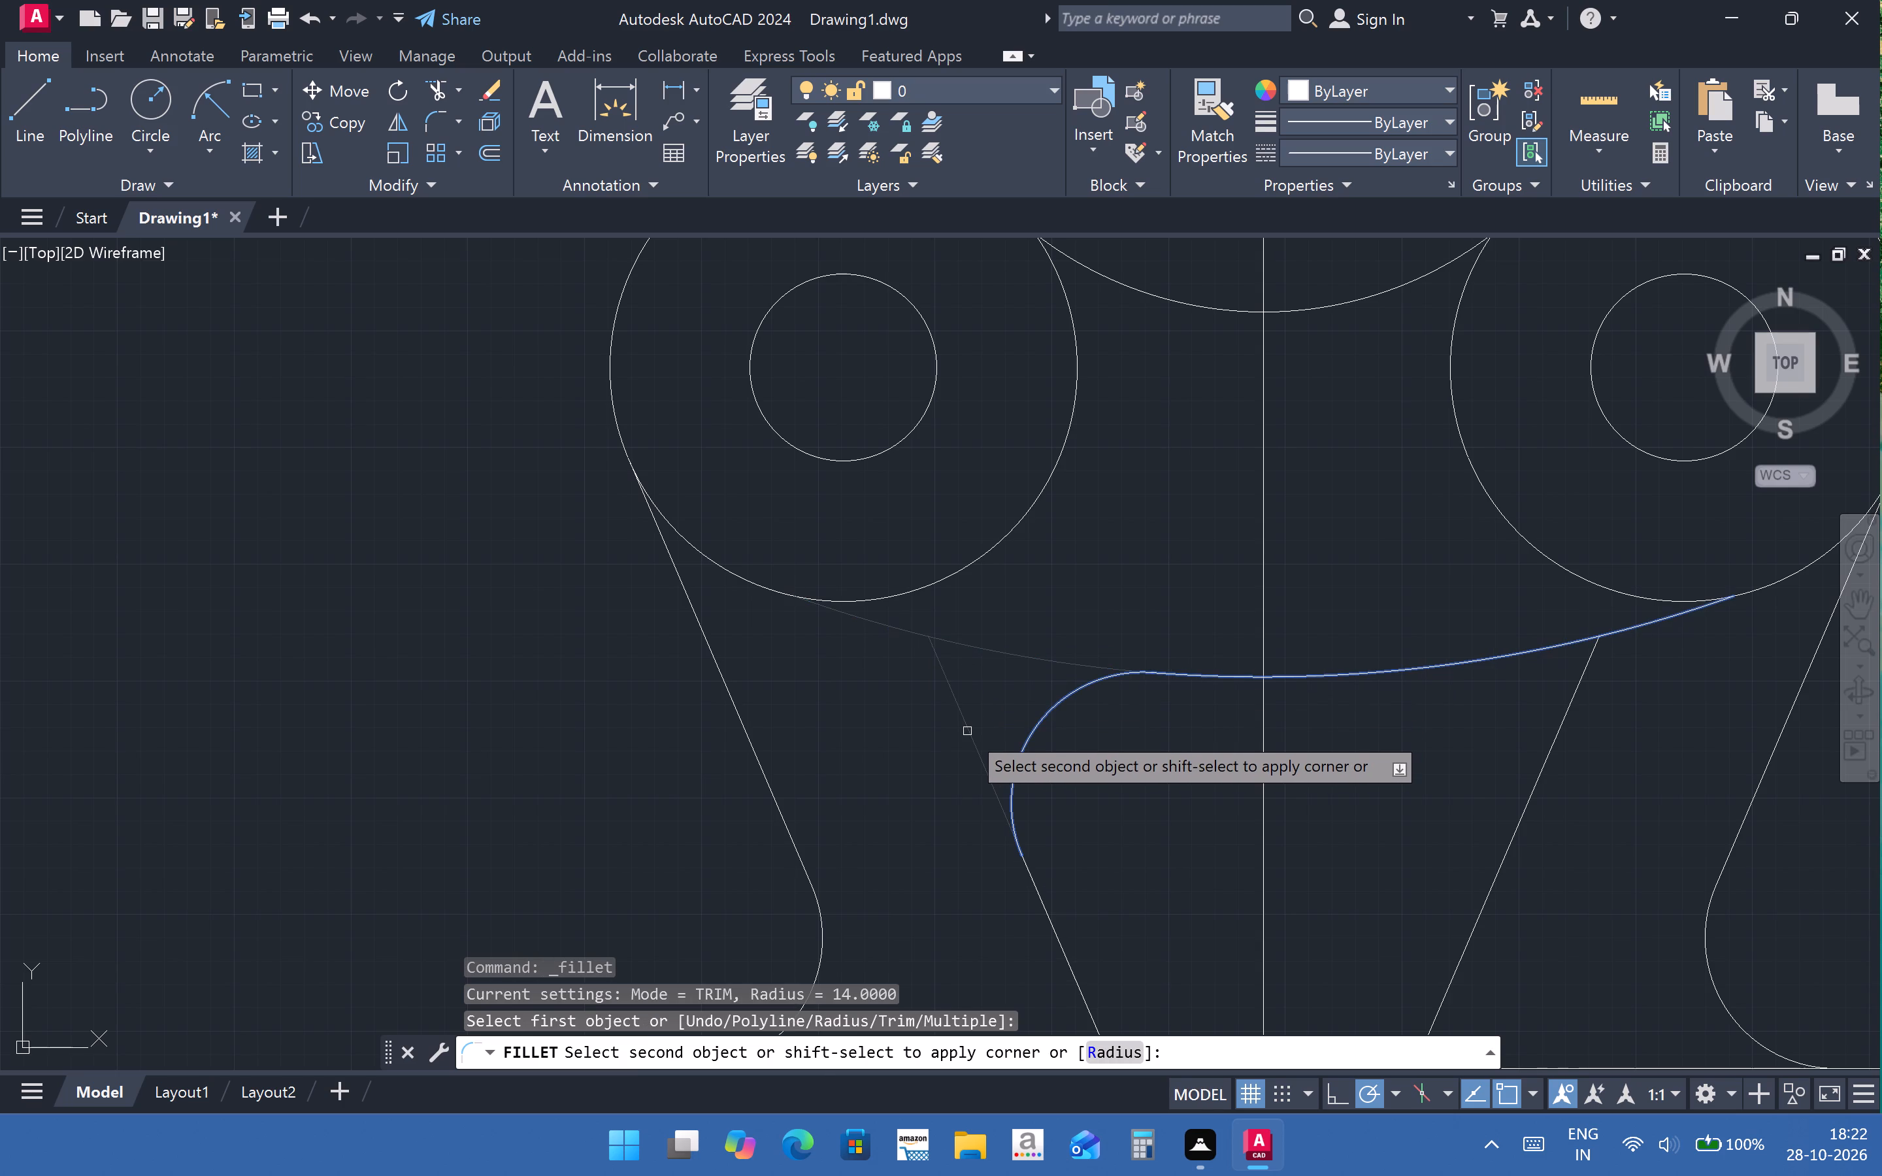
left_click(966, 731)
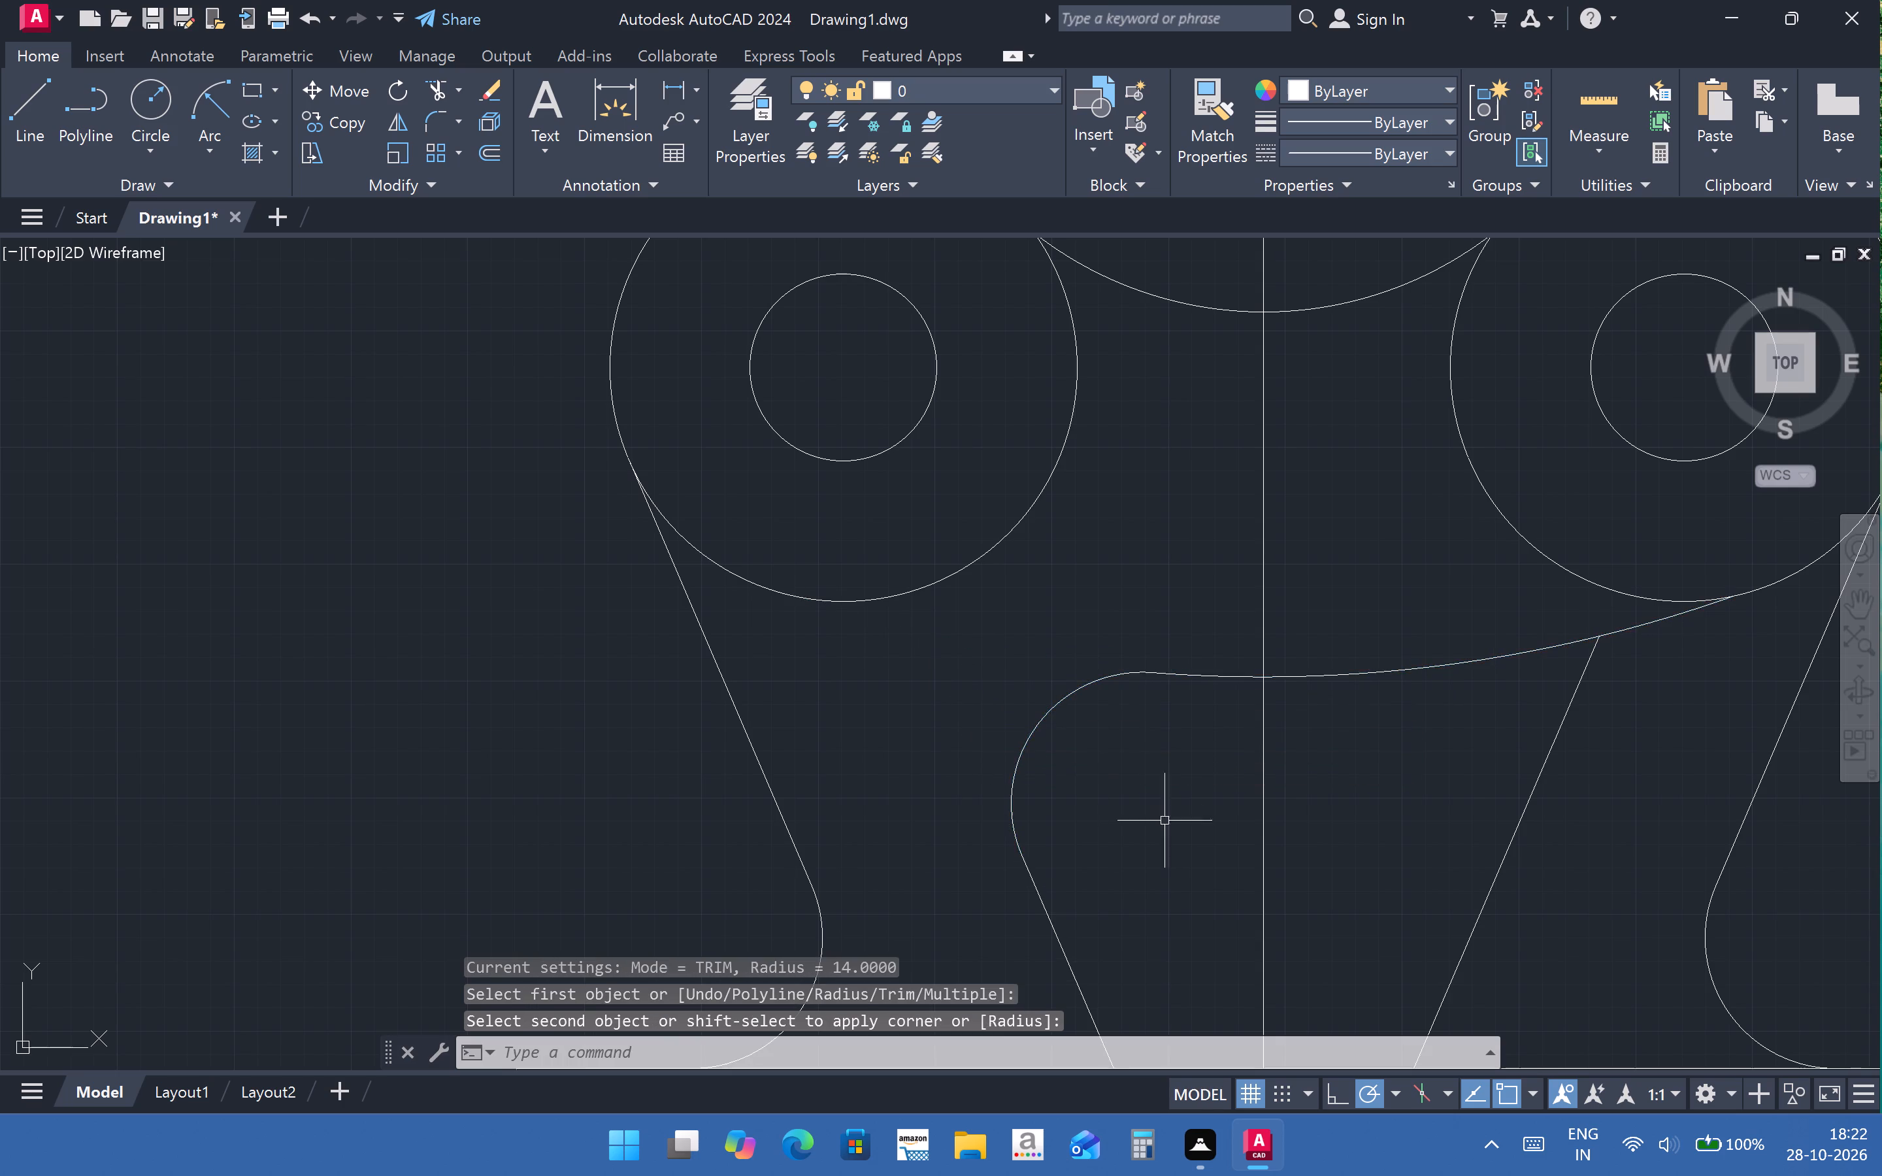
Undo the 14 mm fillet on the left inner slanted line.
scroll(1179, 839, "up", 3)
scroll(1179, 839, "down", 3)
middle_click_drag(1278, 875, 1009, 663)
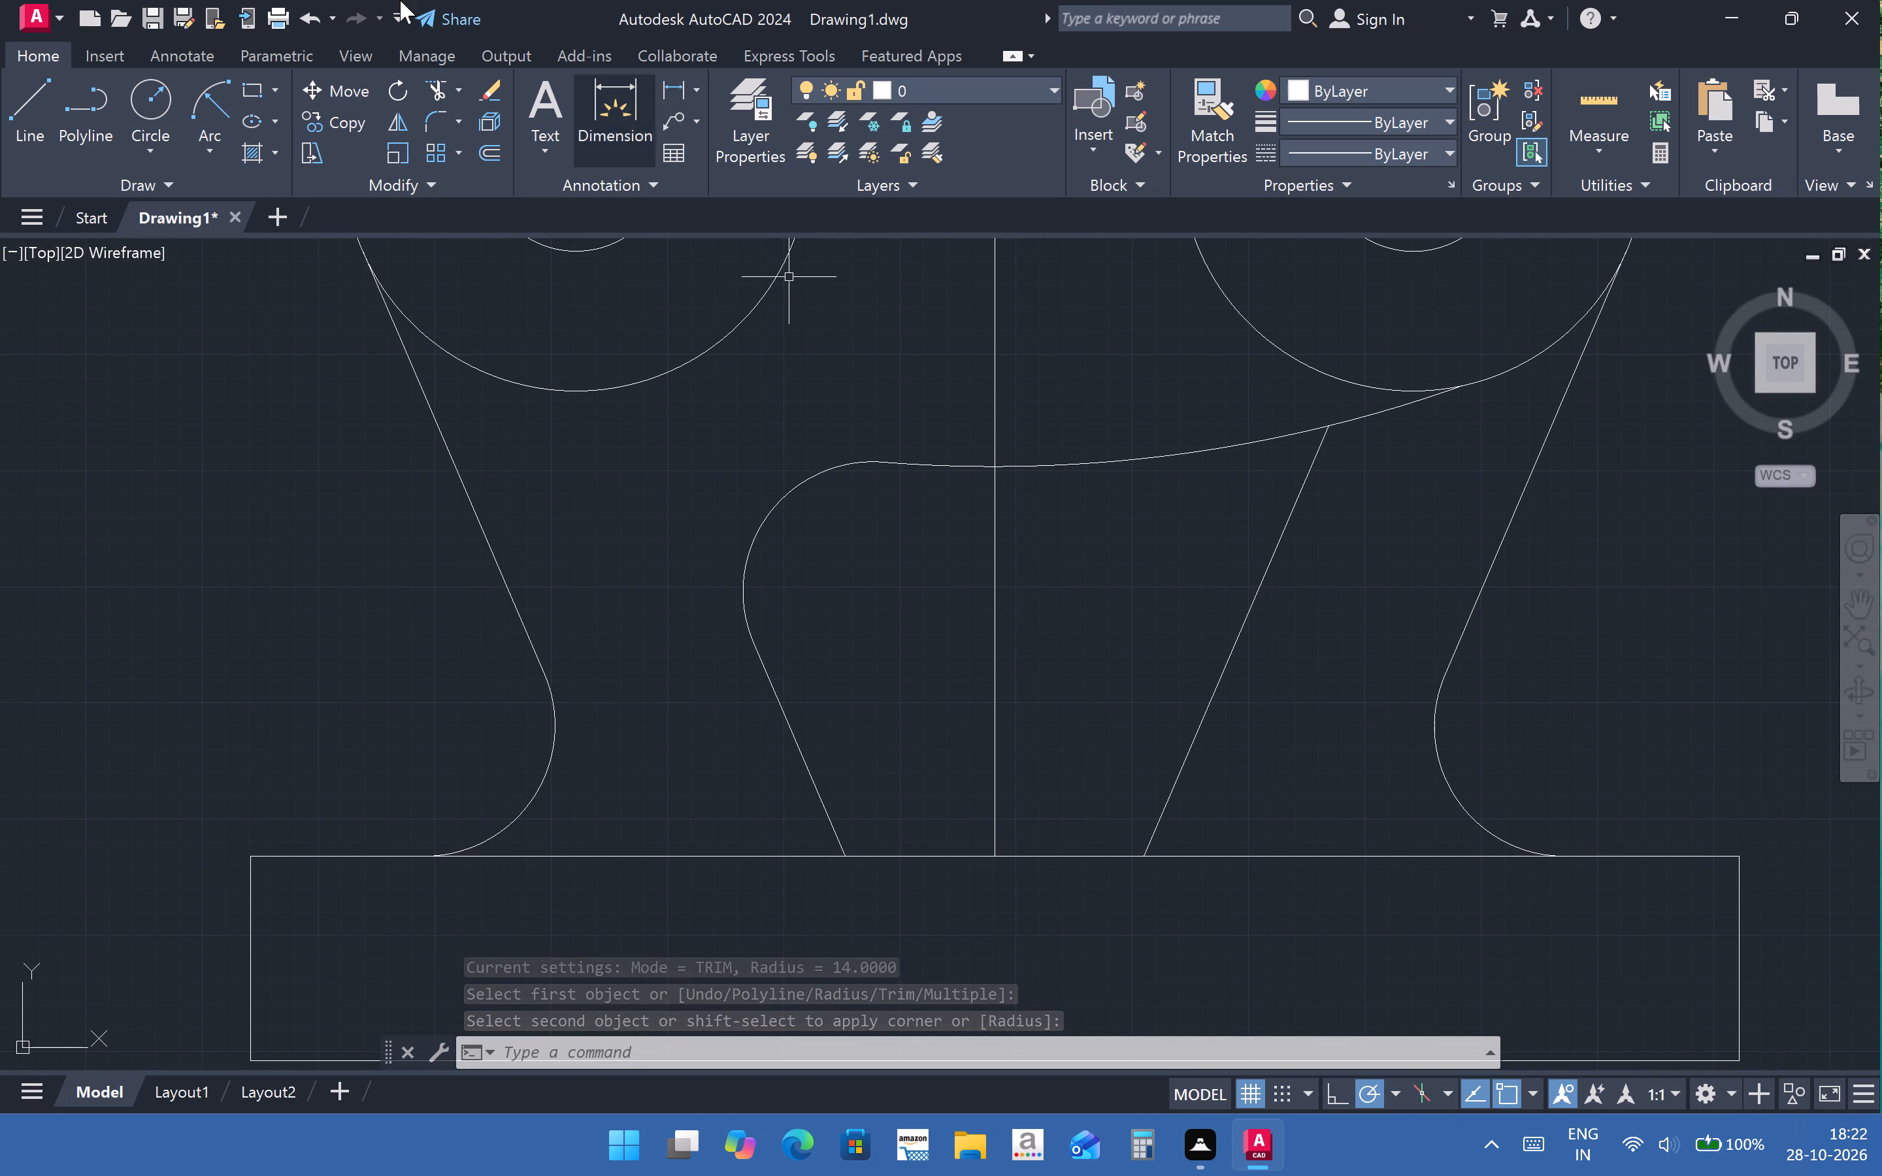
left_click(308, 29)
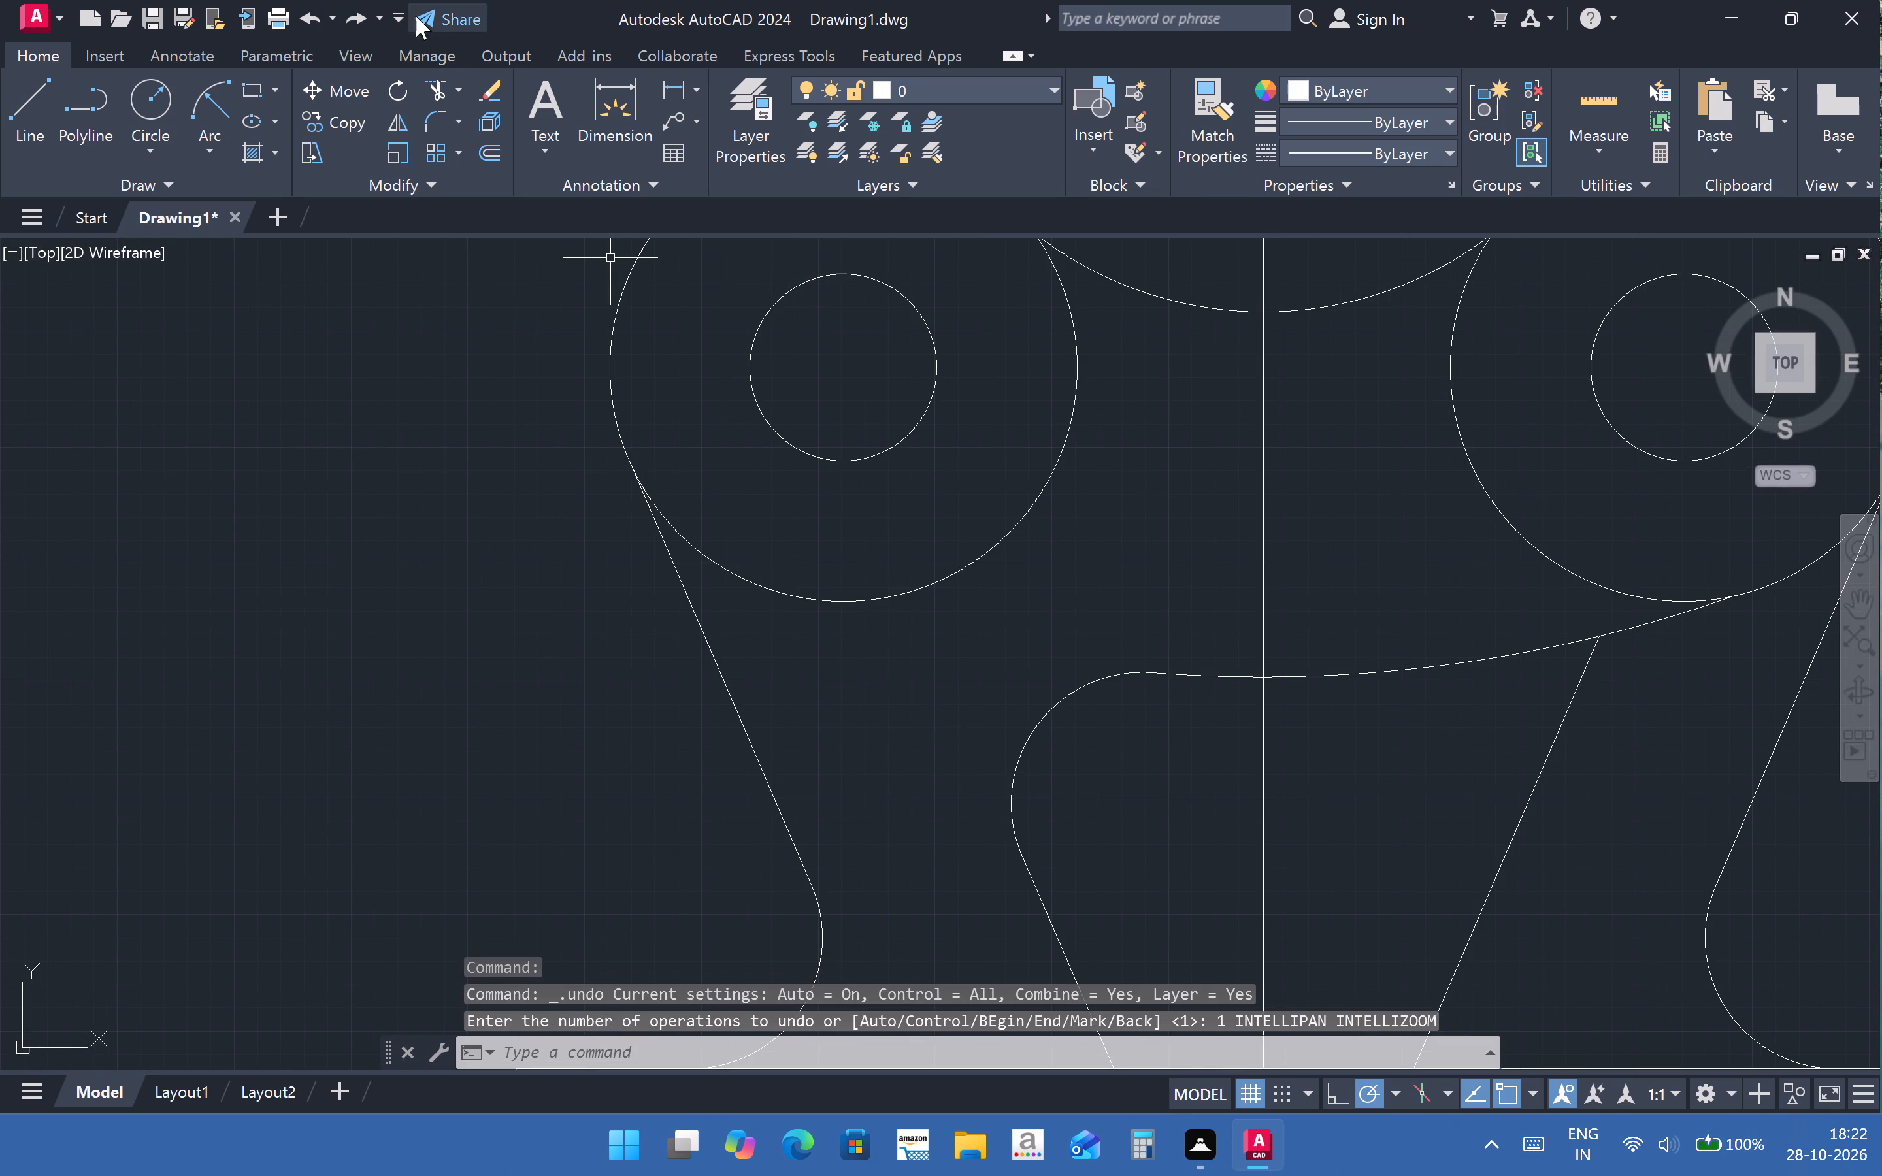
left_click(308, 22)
Fillet the large lower arc with the left and right inner slanted lines, using a 5 mm radius at both upper corners.
scroll(1038, 673, "down", 1)
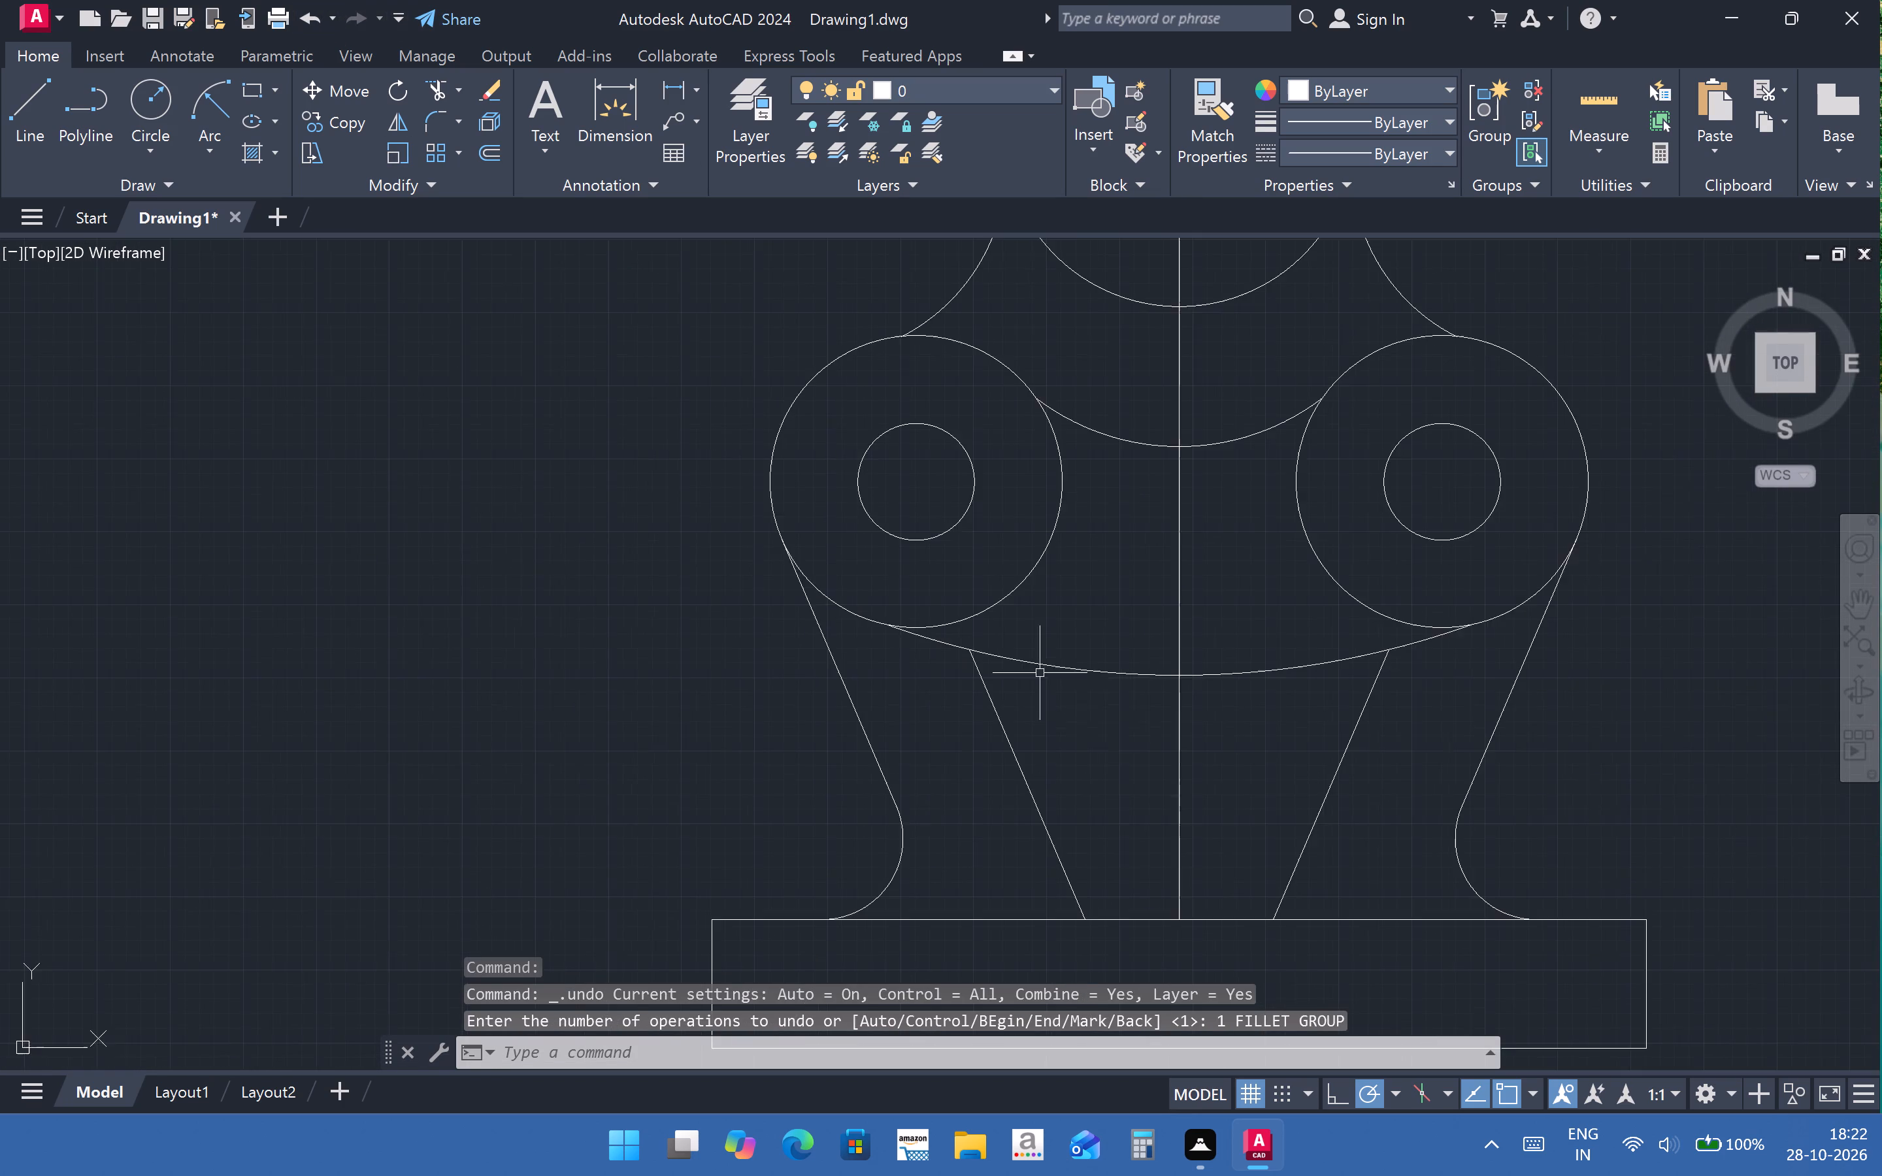
scroll(1127, 740, "down", 1)
middle_click_drag(1285, 847, 1143, 845)
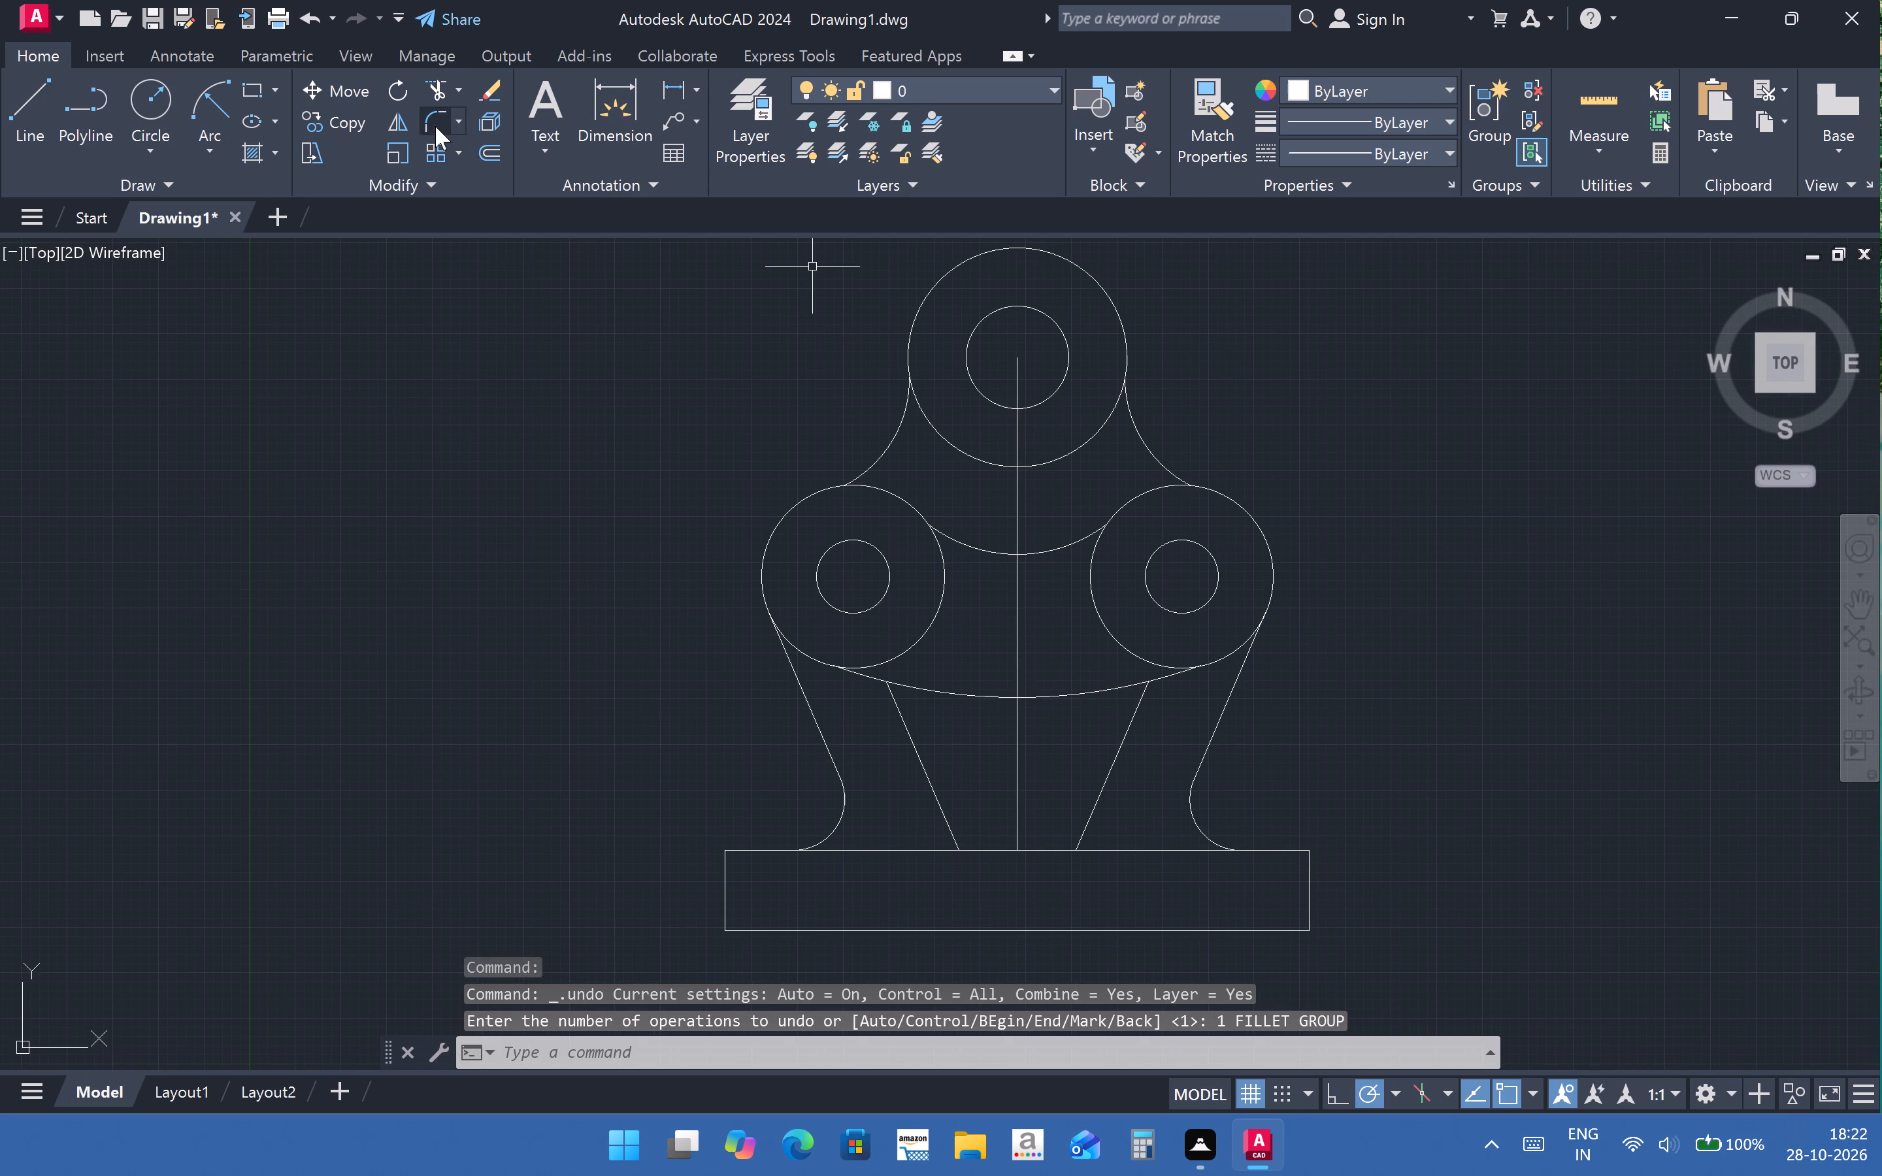
left_click(425, 126)
left_click(954, 1054)
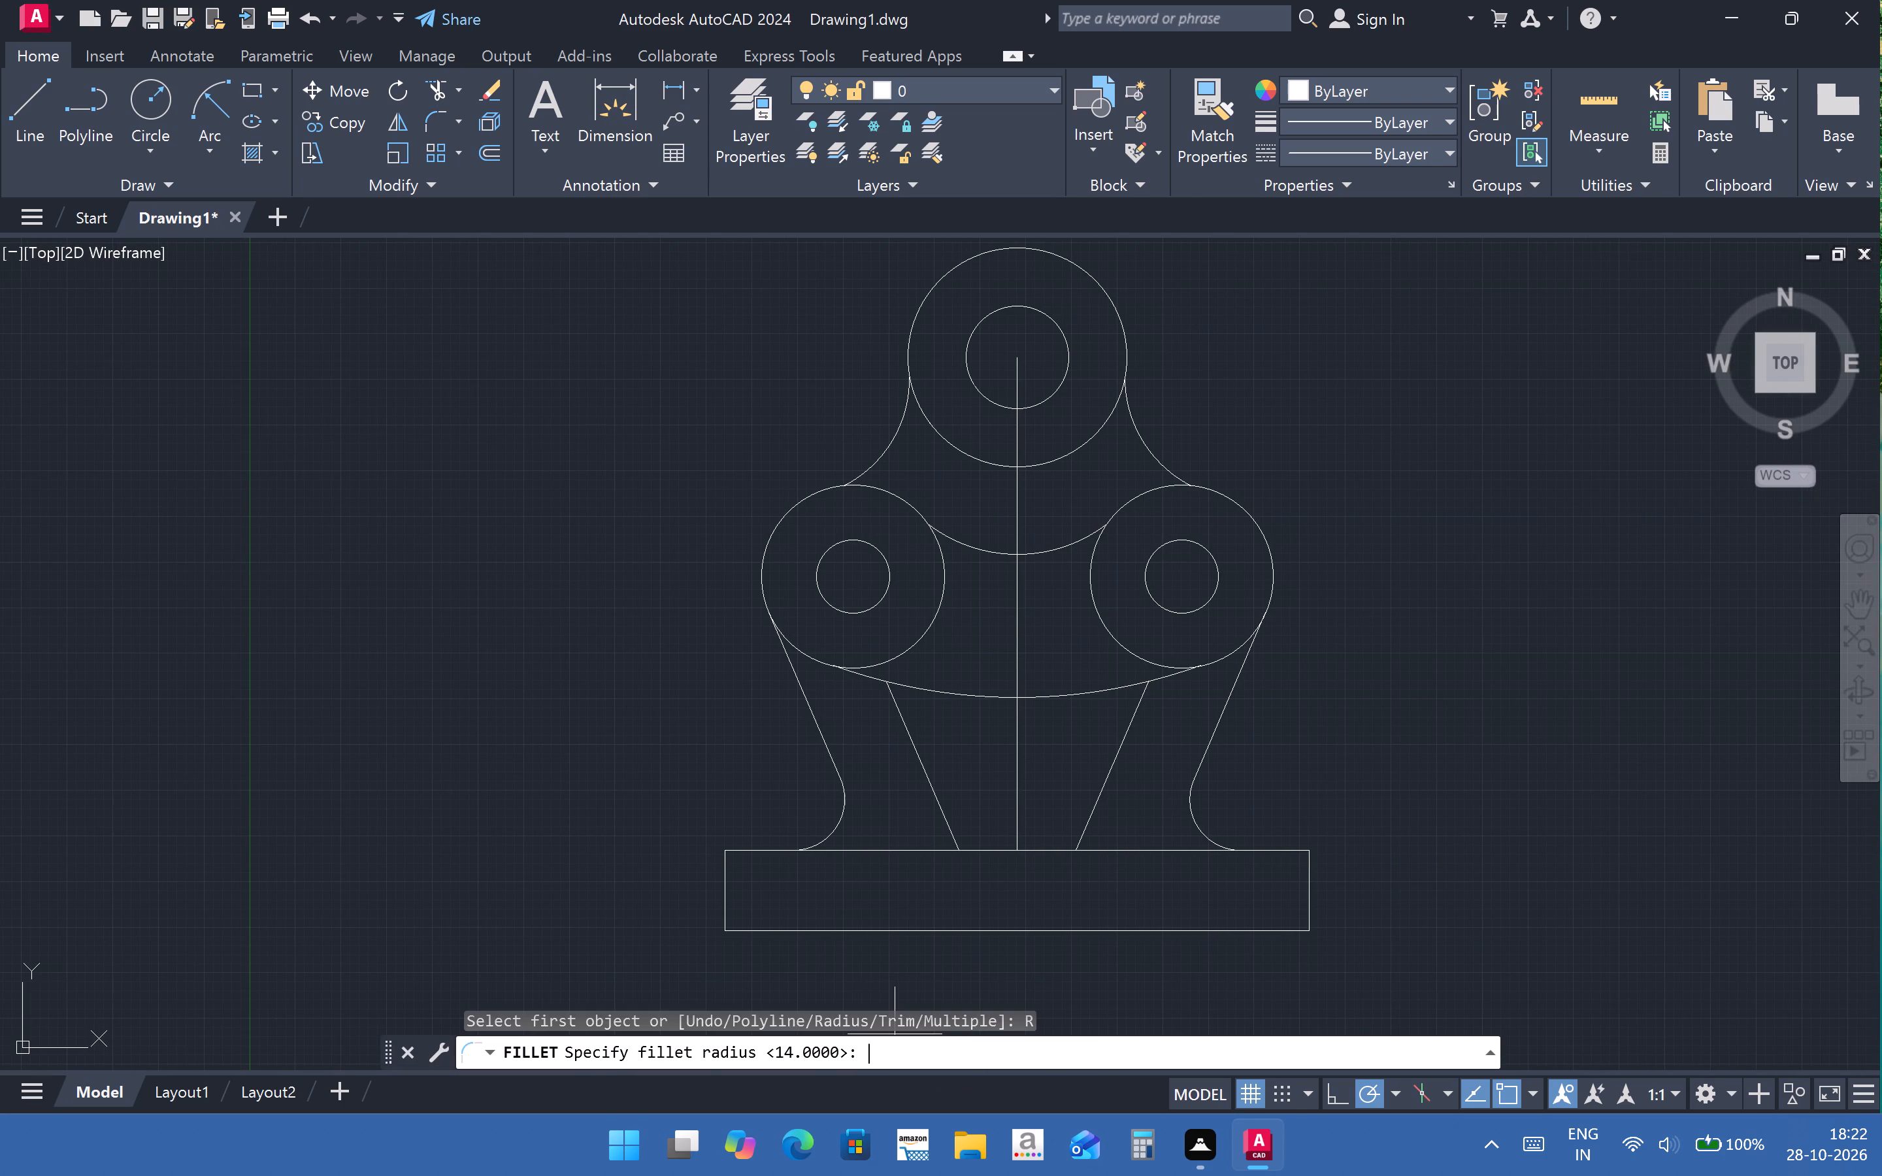
key("5")
key("Return")
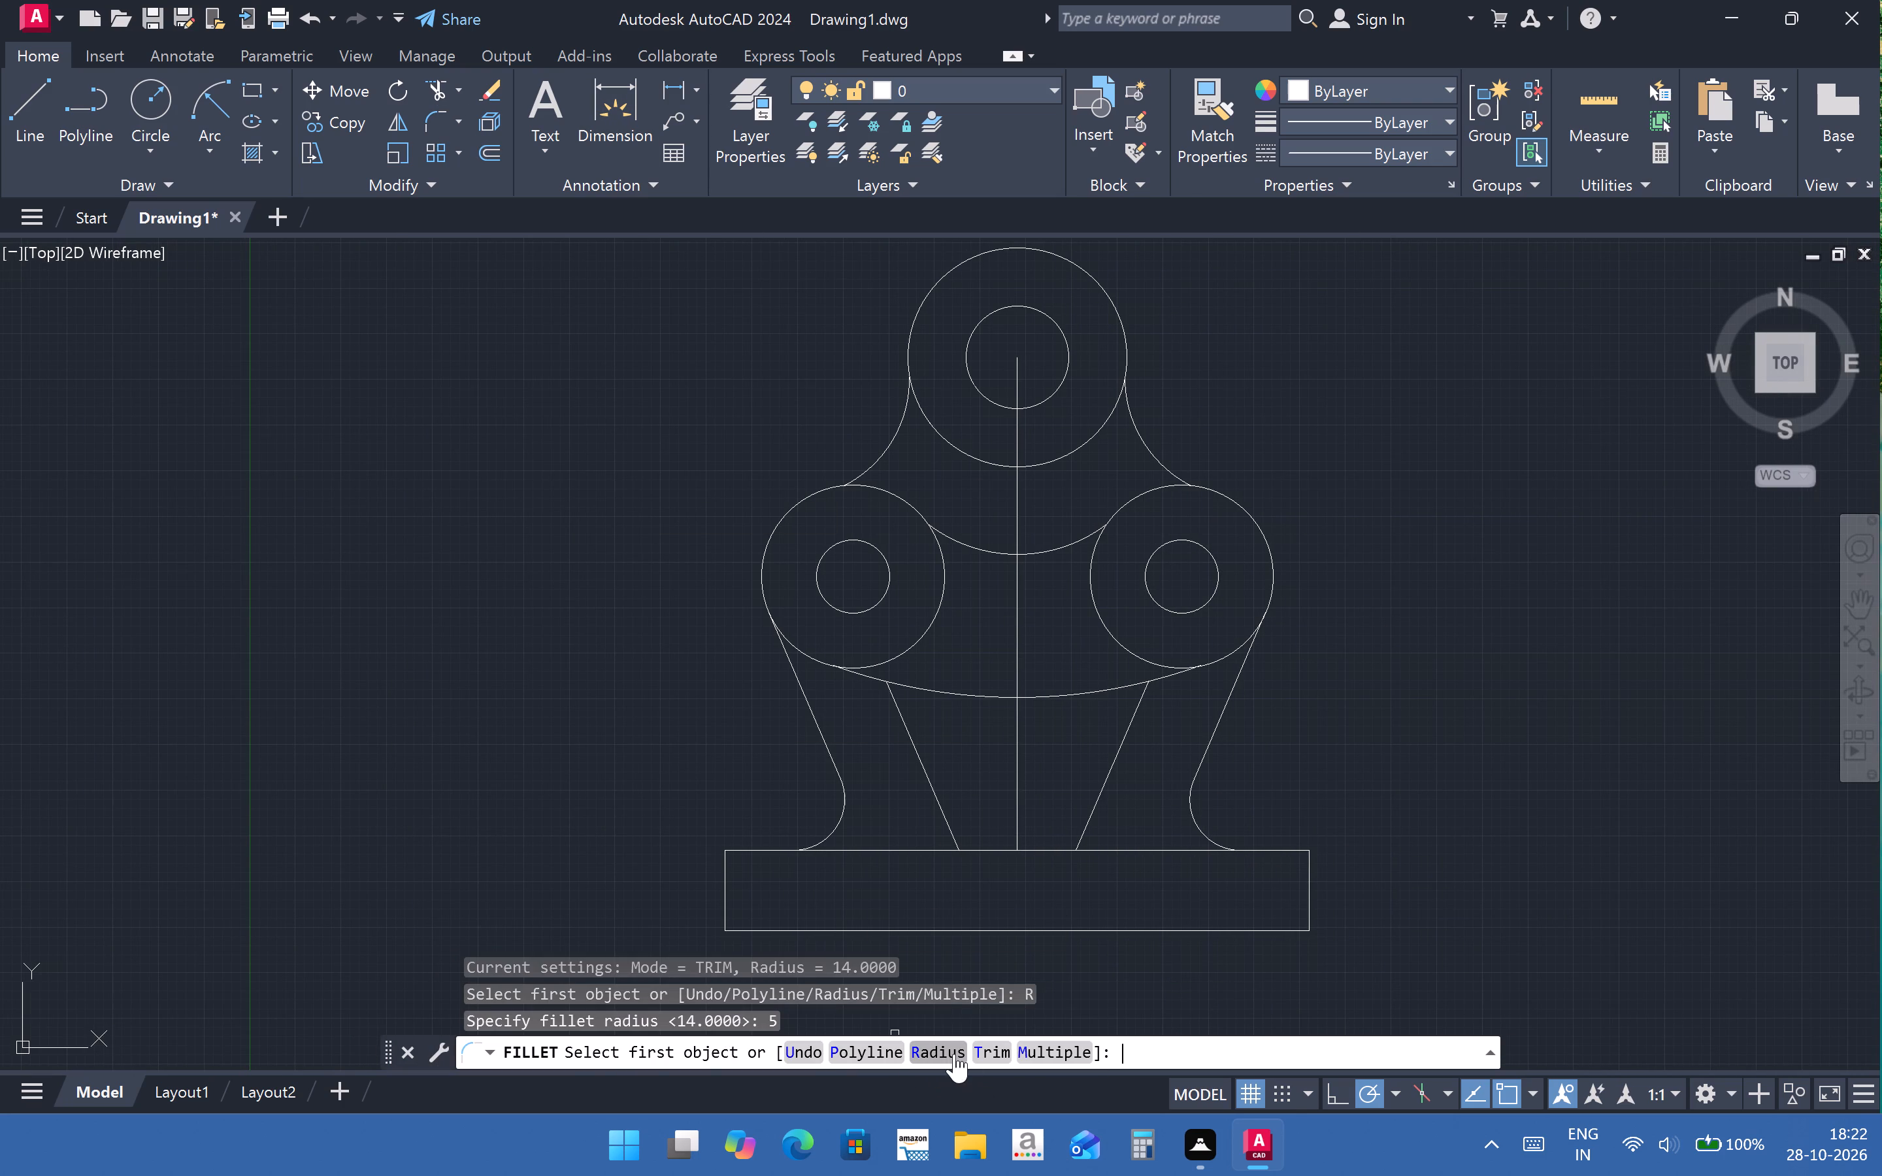
scroll(885, 681, "up", 1)
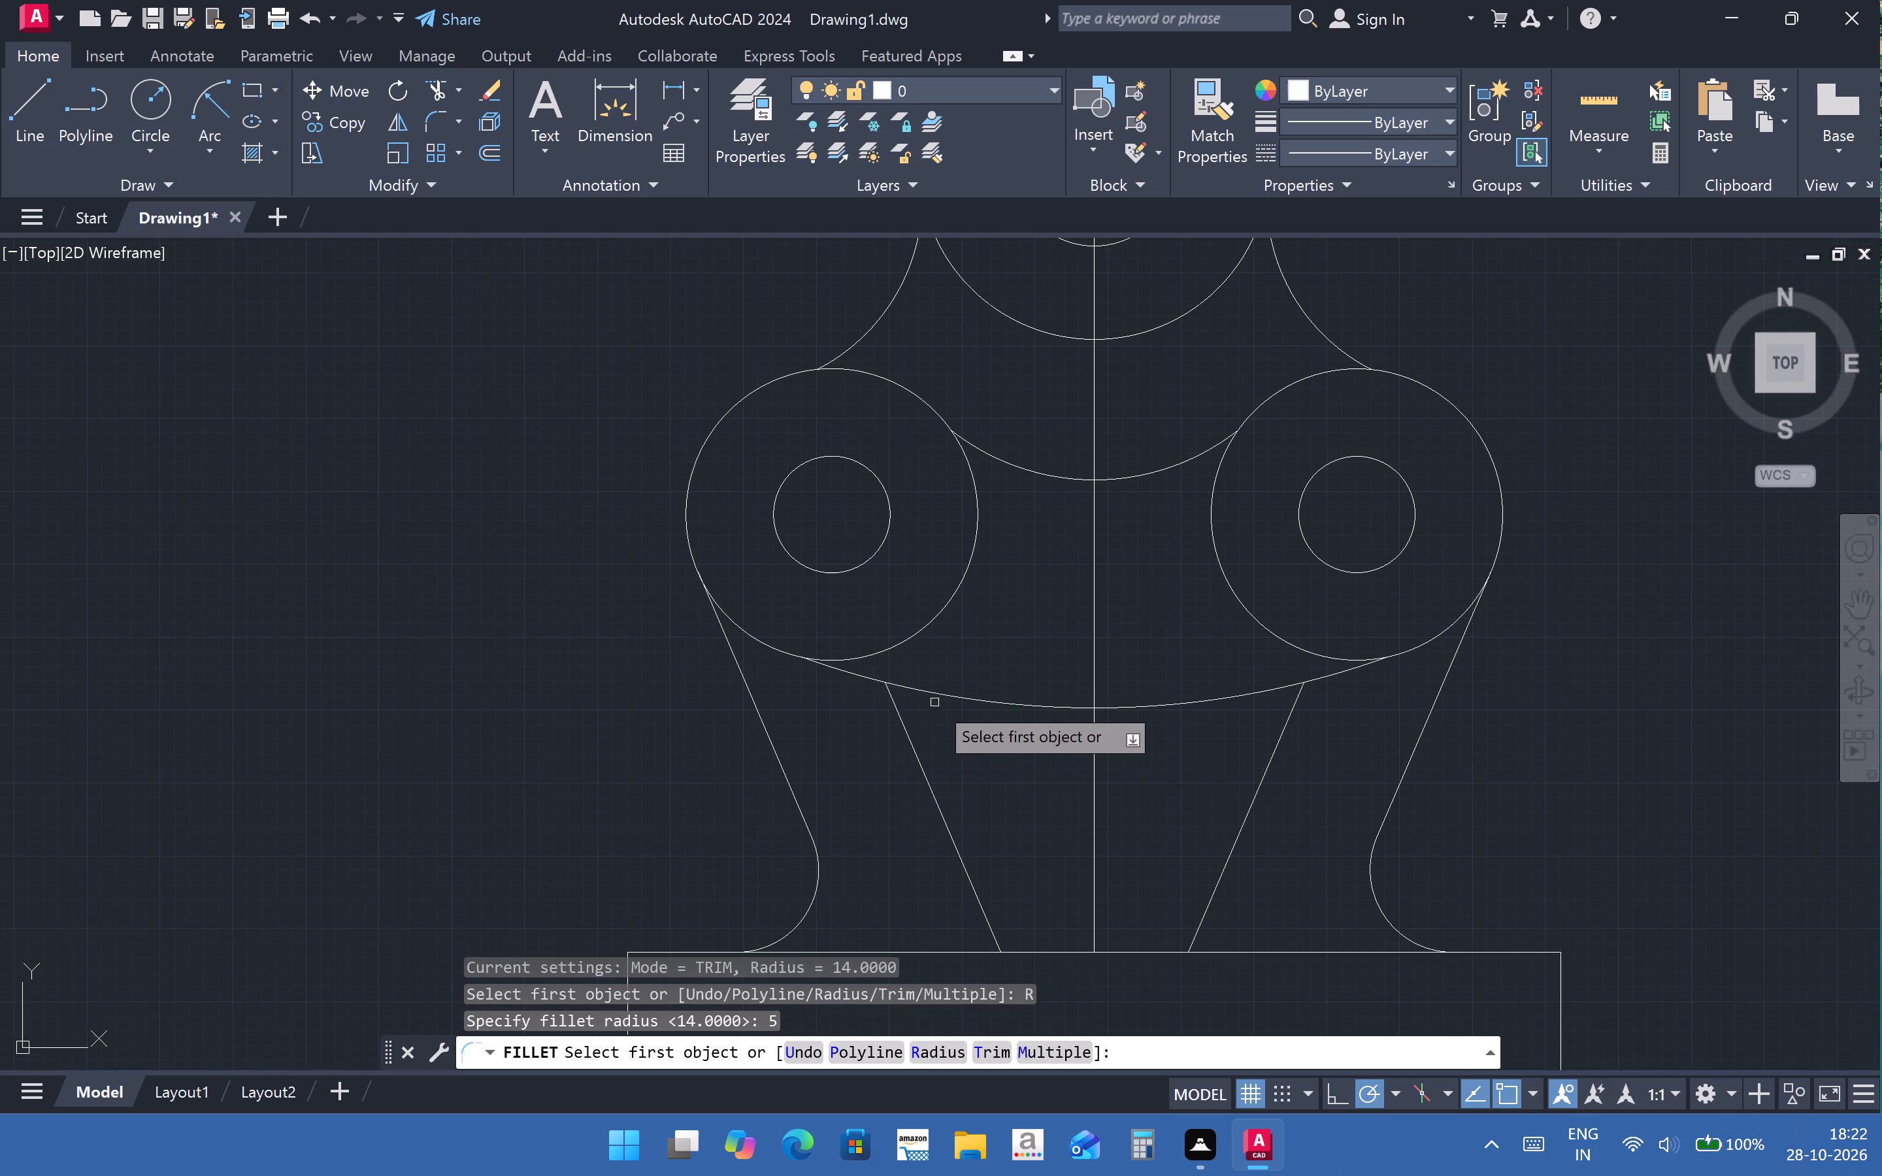
left_click(938, 696)
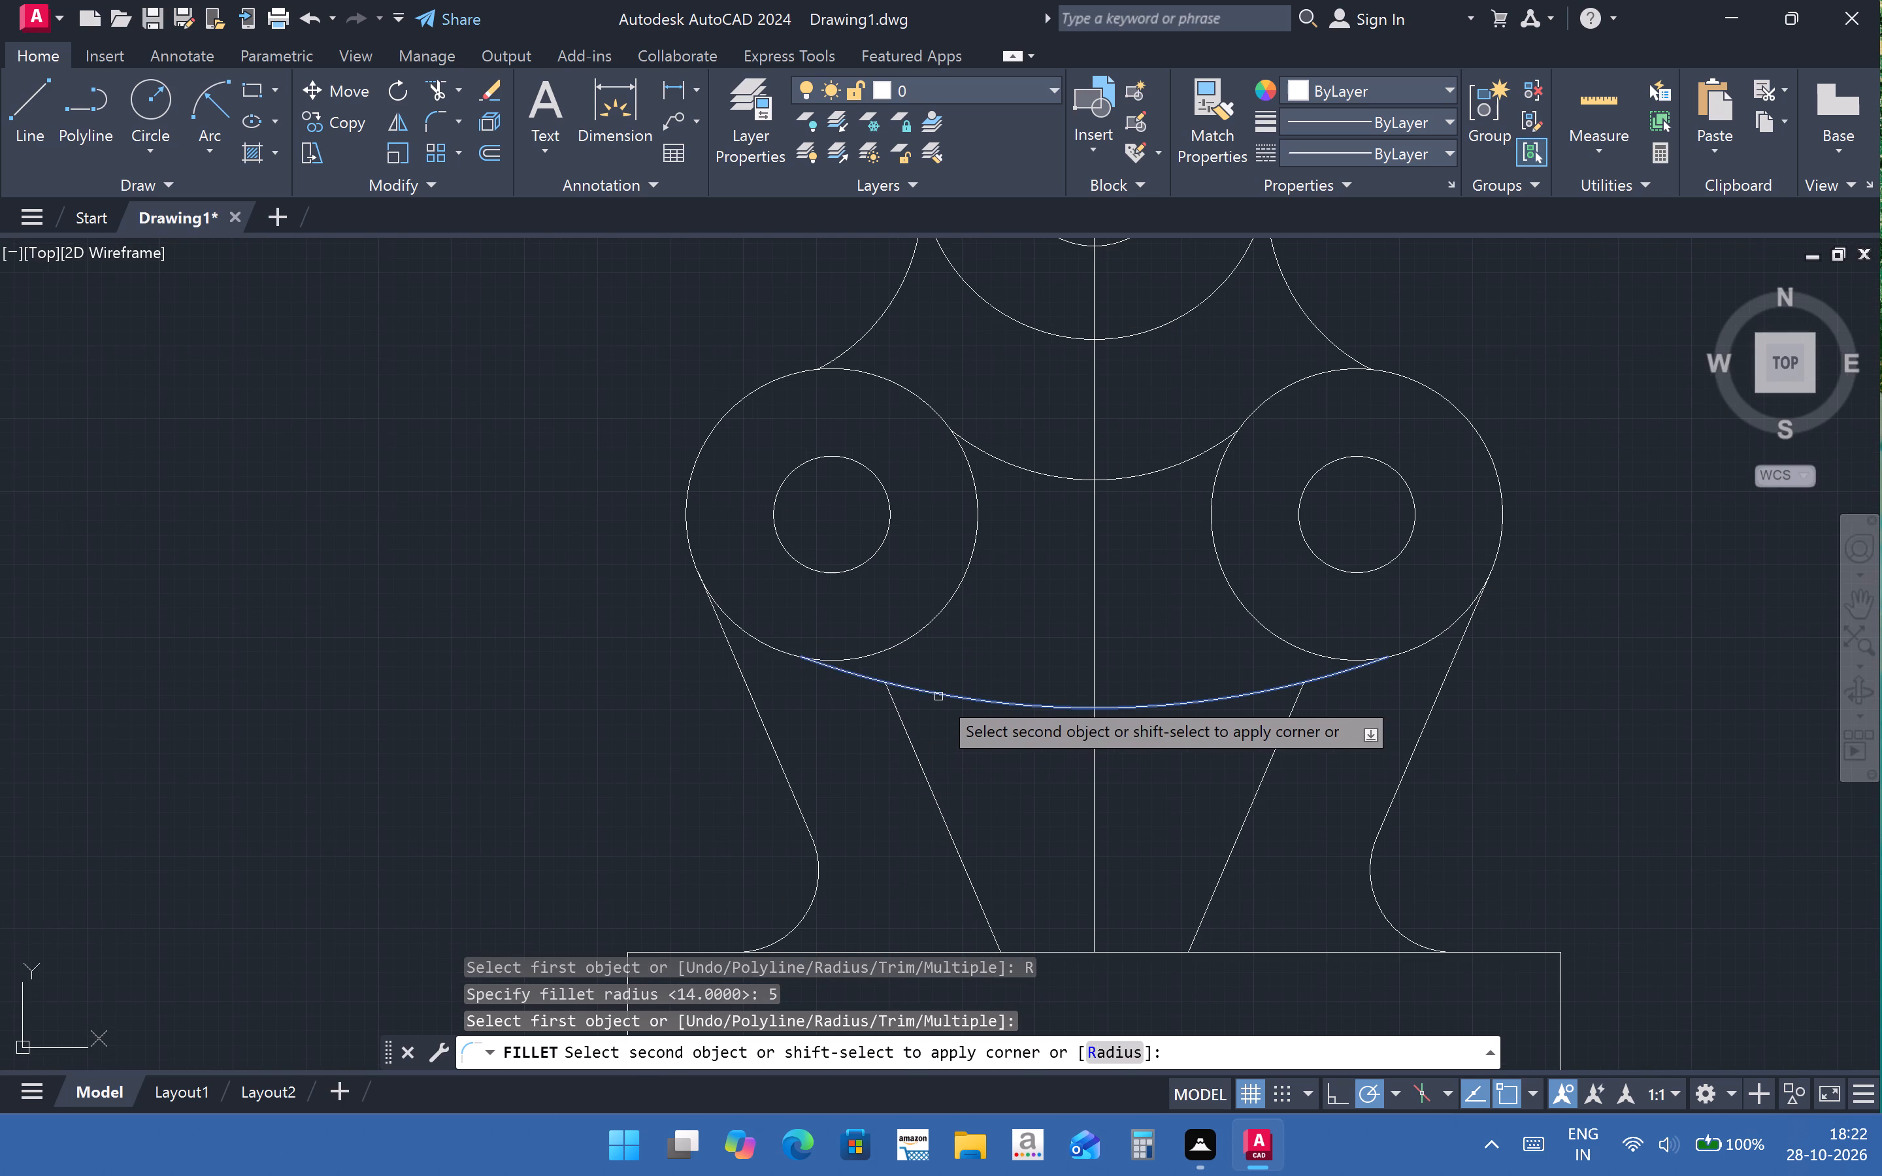
left_click(901, 721)
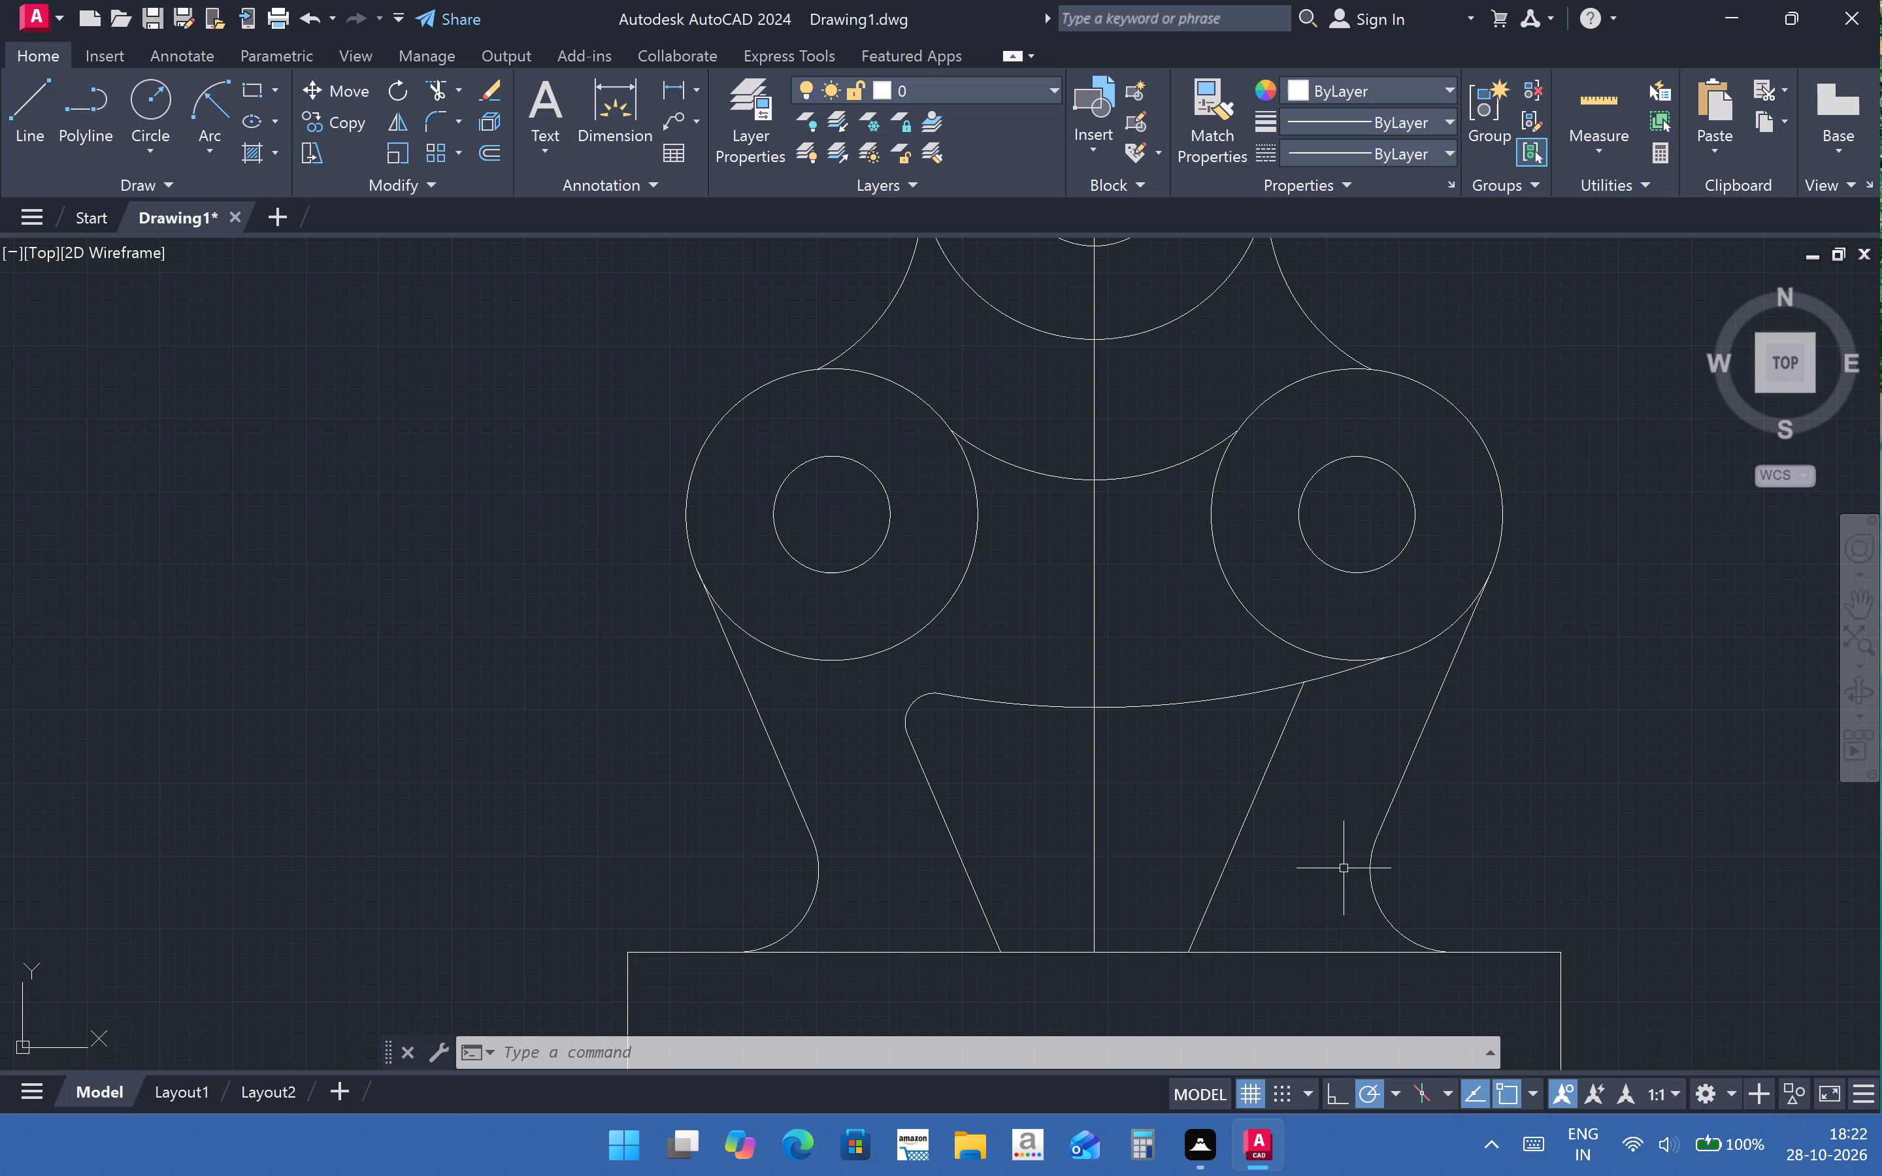
key("Return")
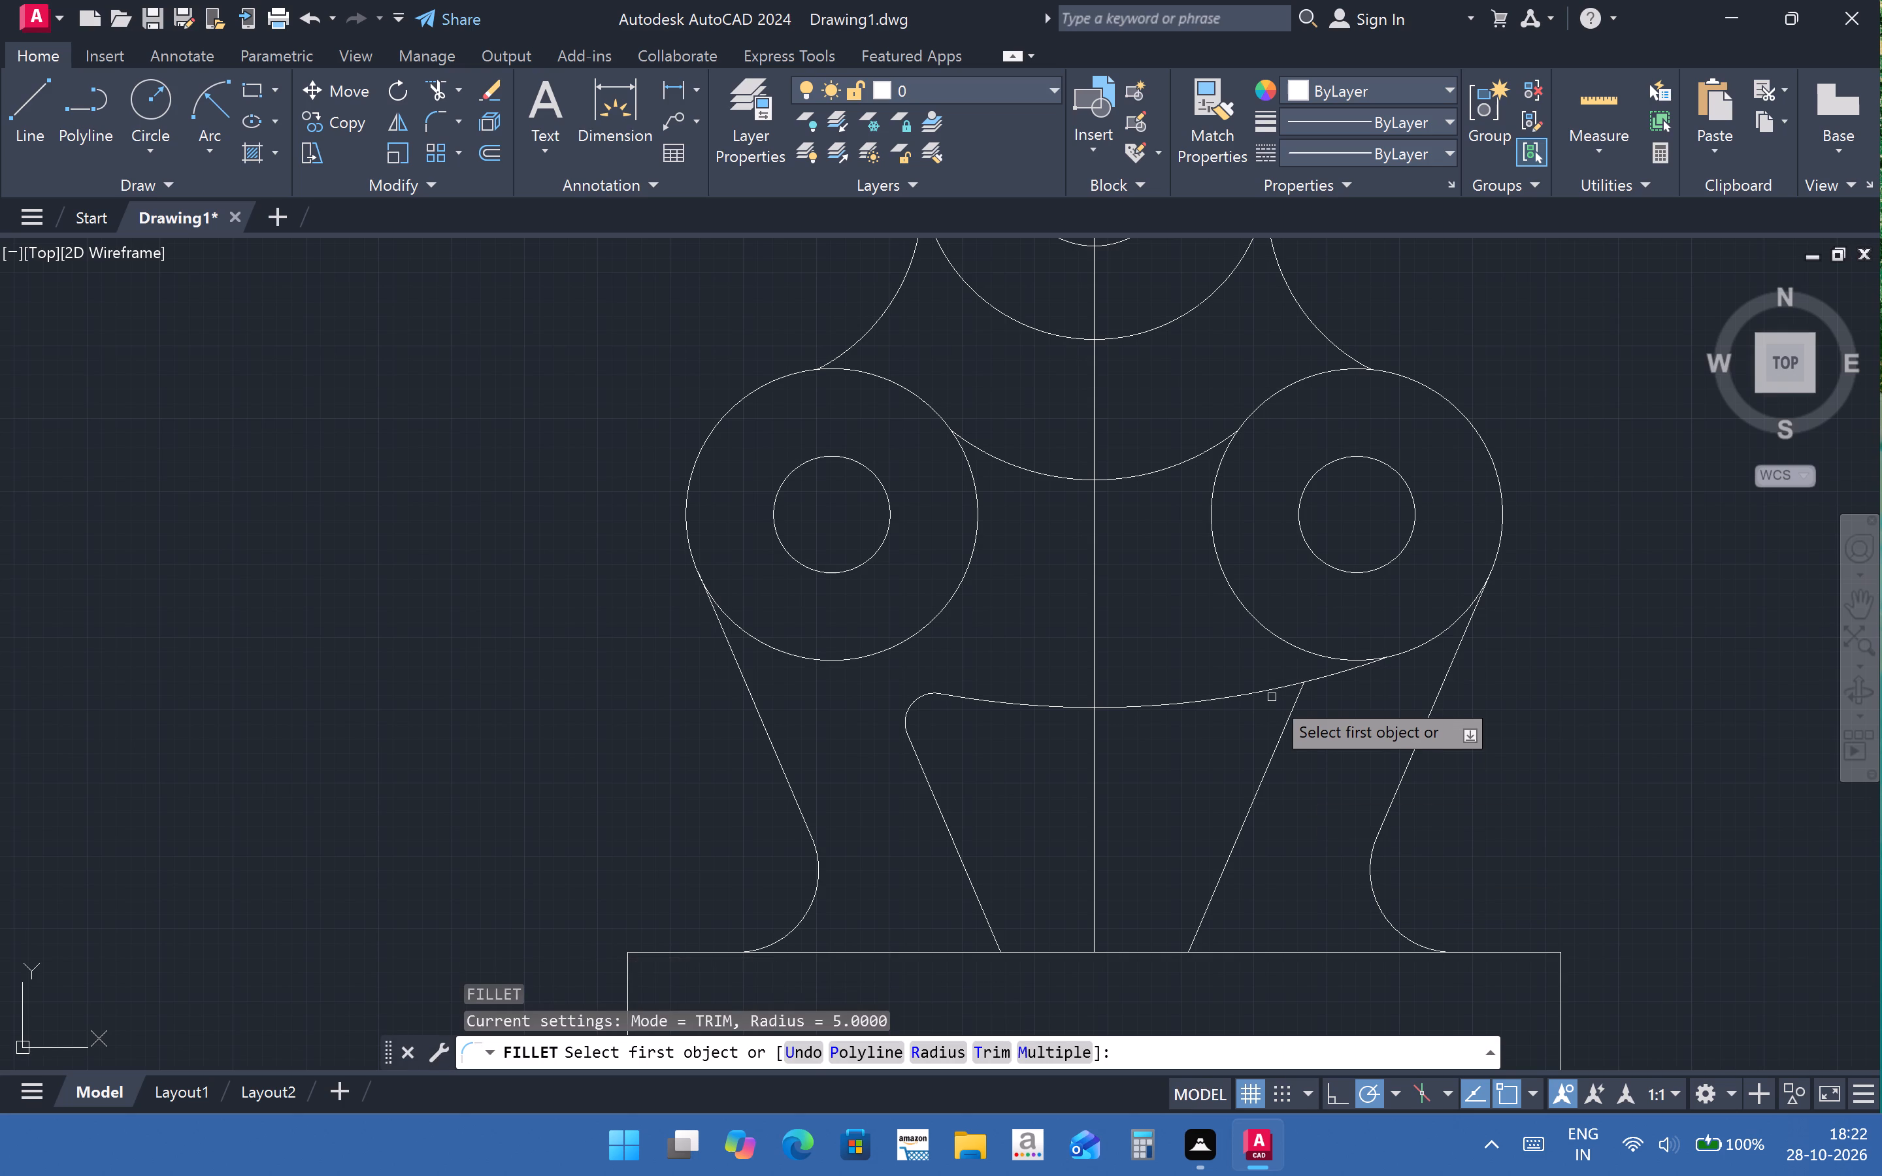
left_click(1271, 694)
left_click(1288, 711)
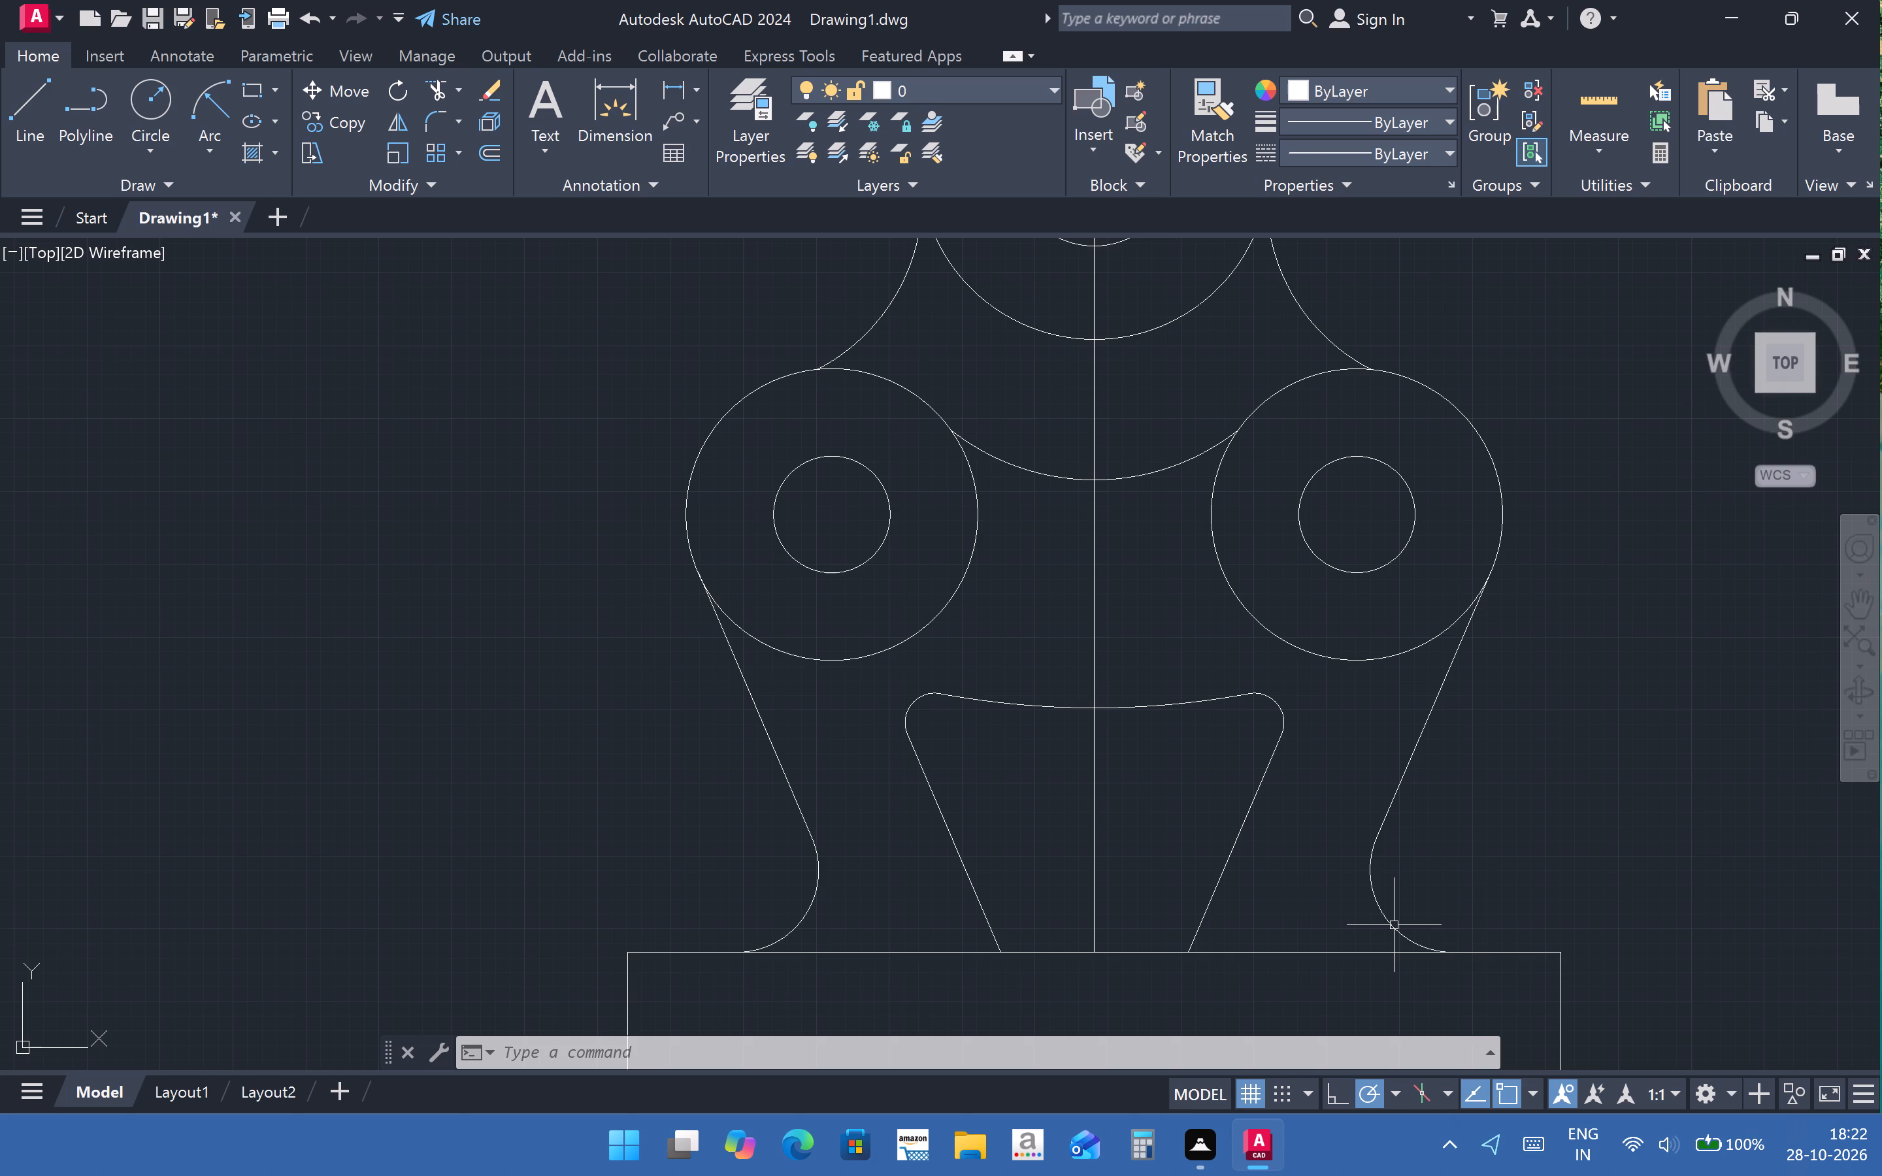
Fillet the right and left inner slanted lines with the base's top line at a 5 mm radius.
key("Return")
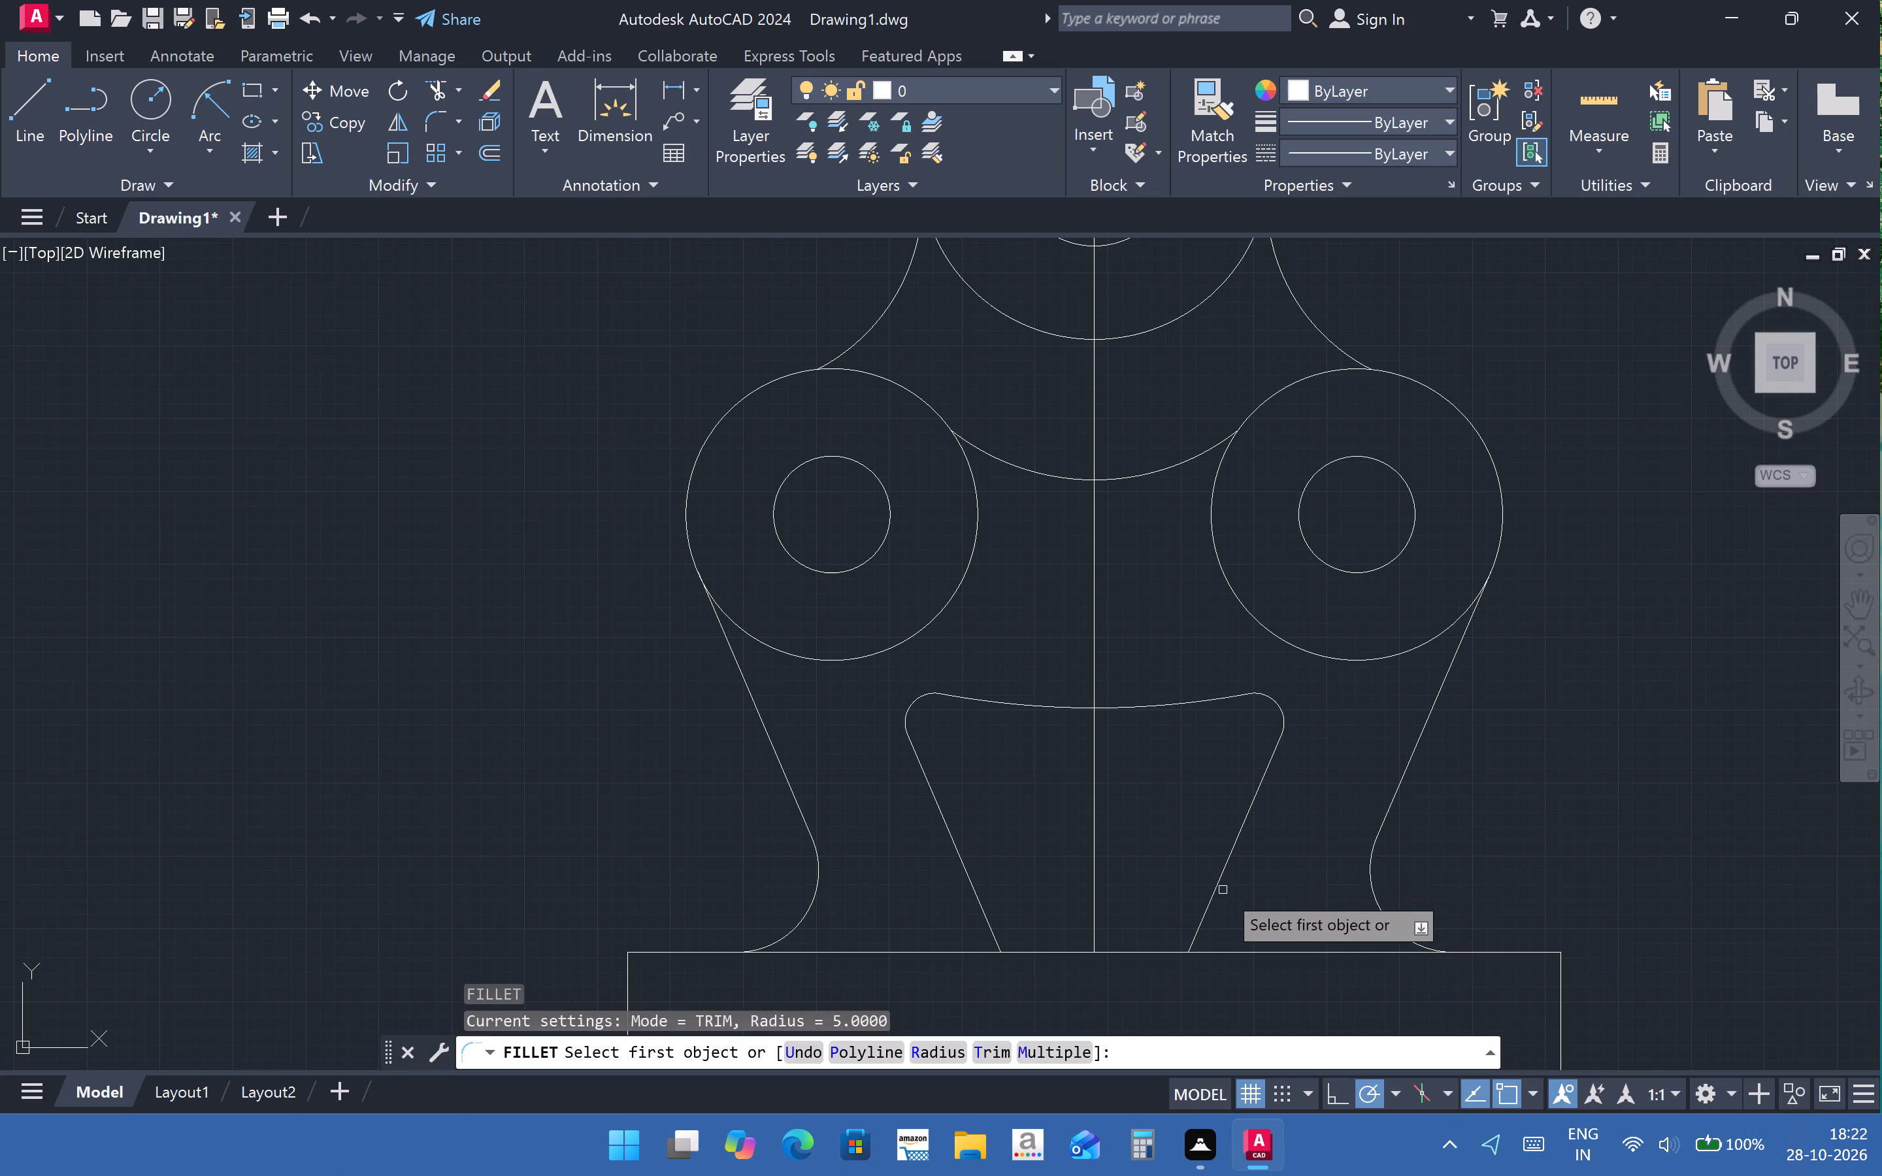
left_click(1197, 930)
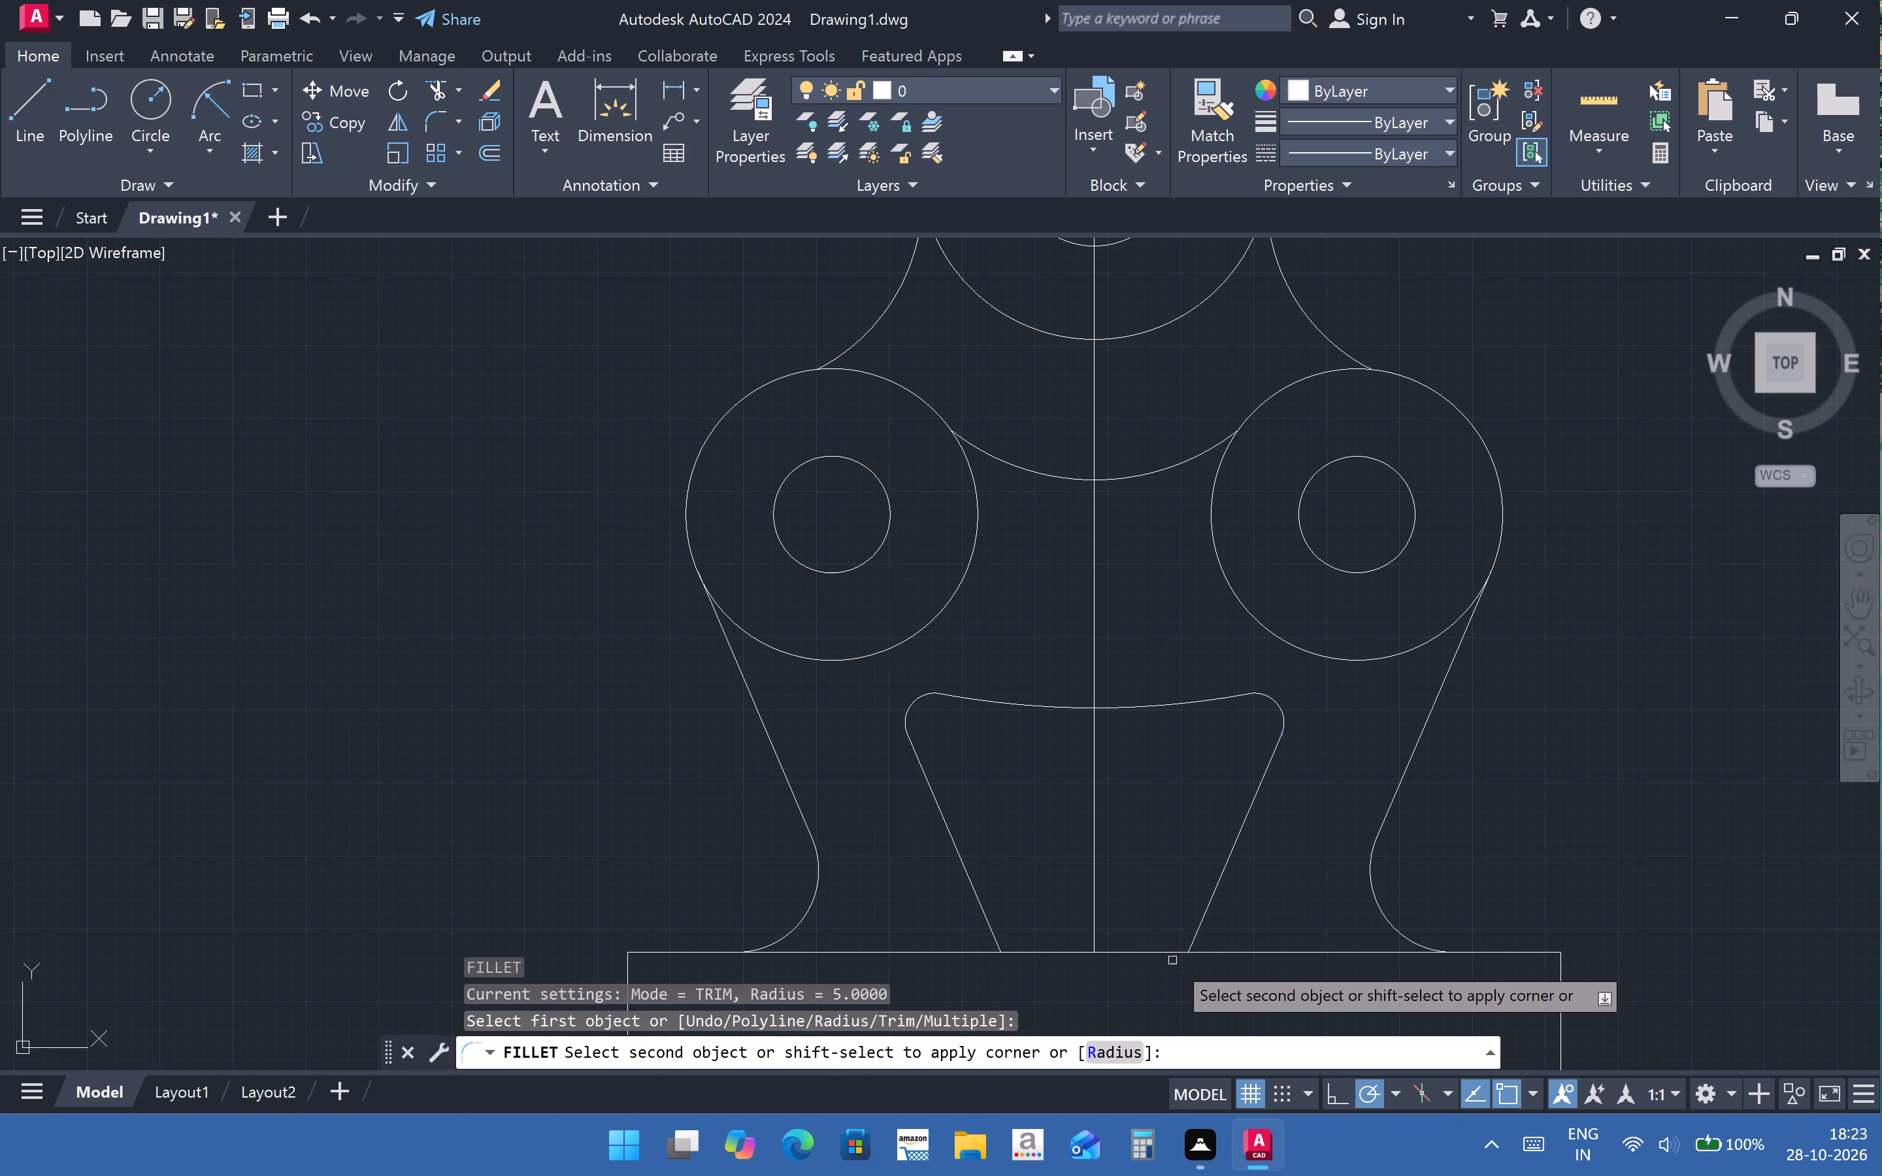
left_click(1173, 954)
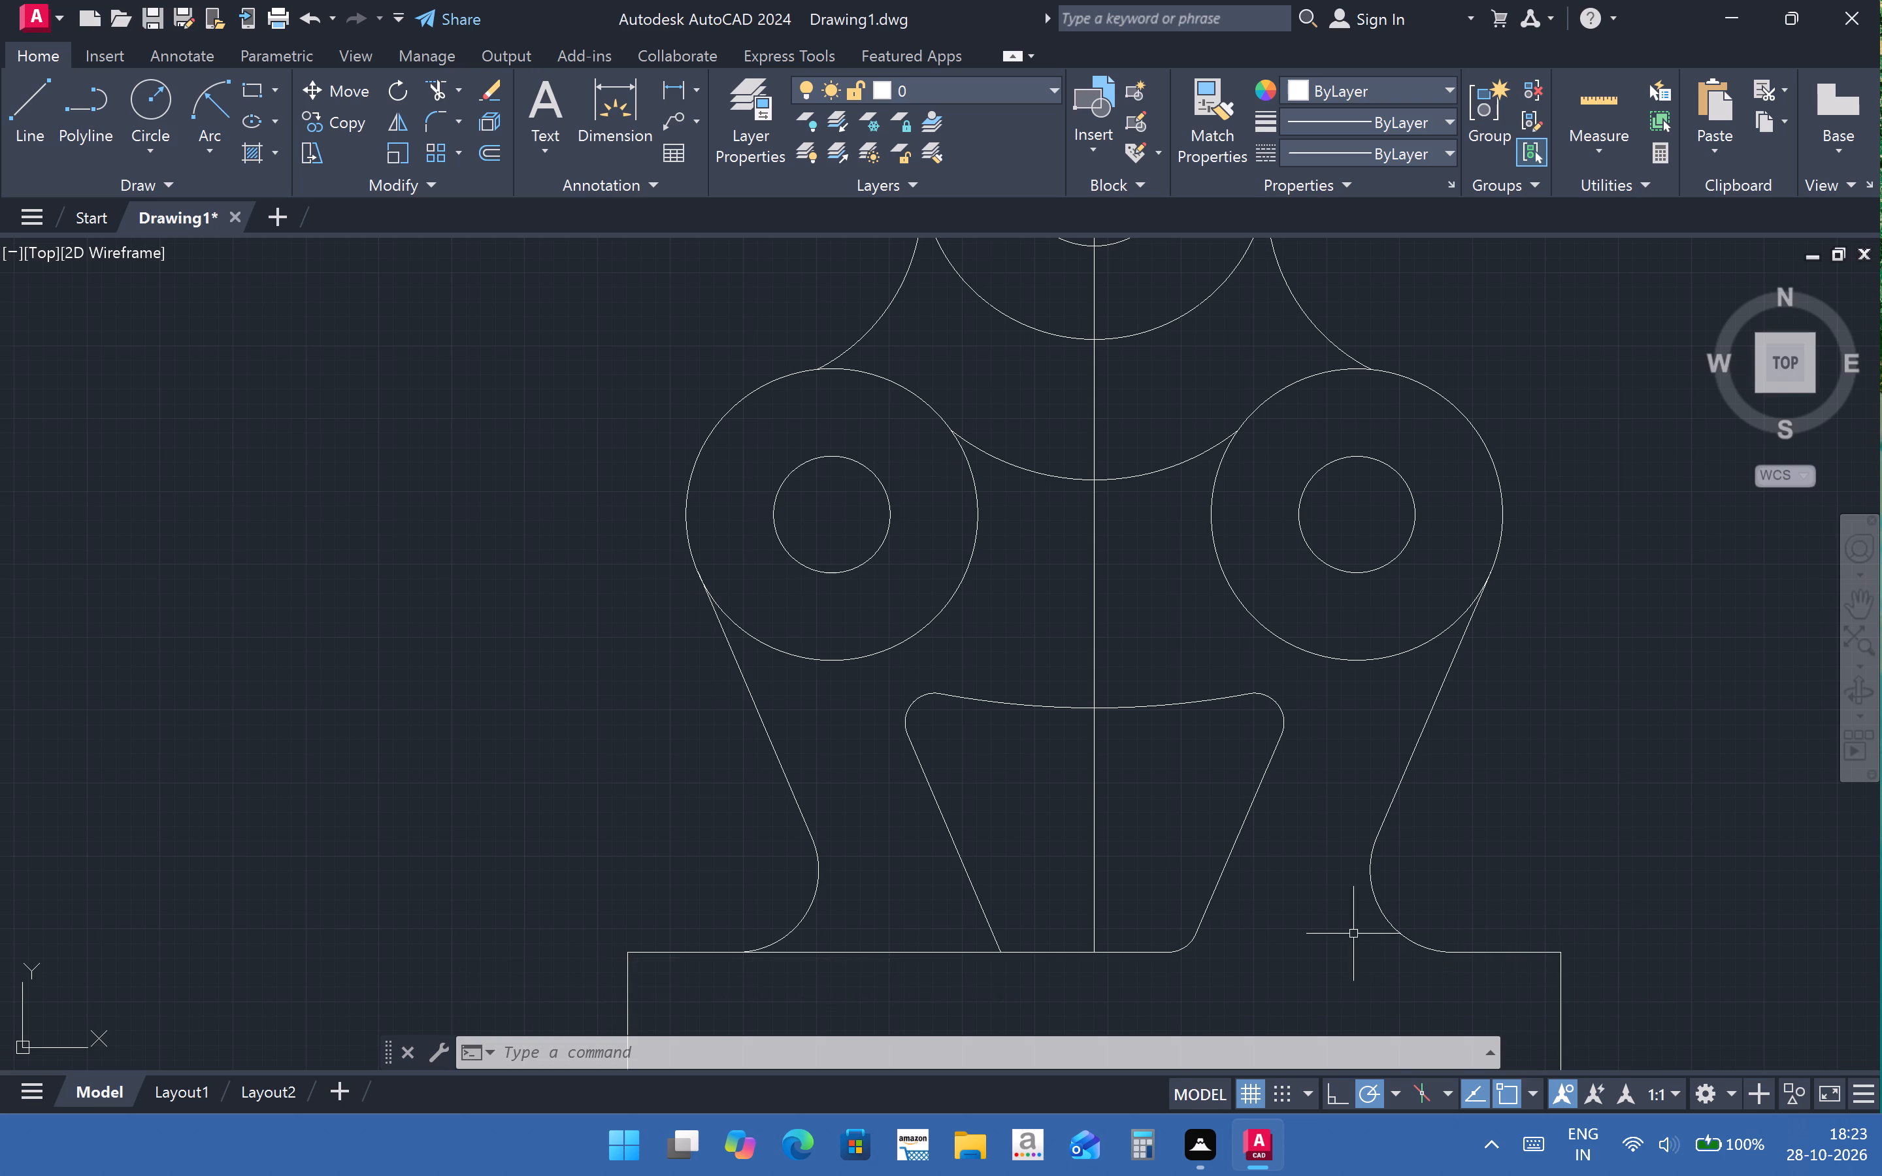
key("Return")
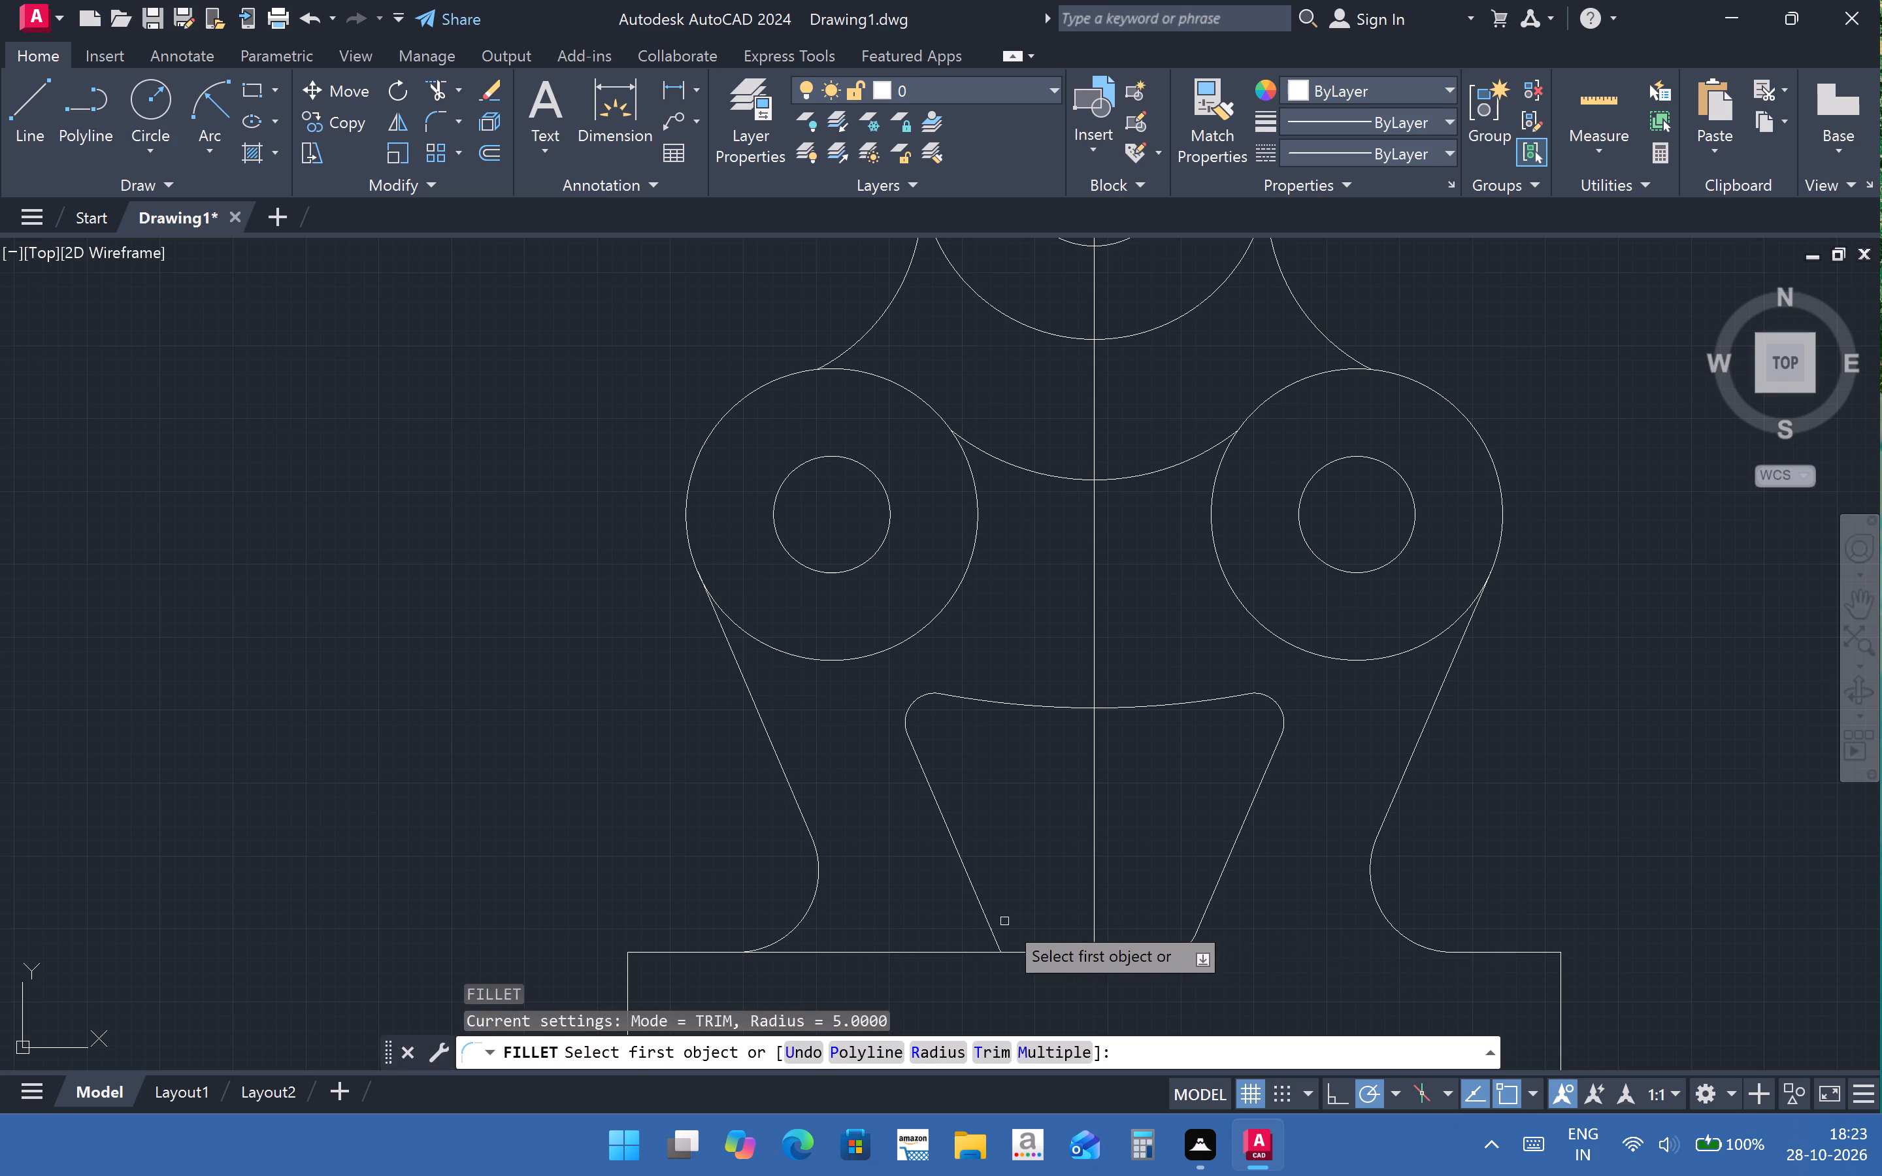
left_click(991, 926)
left_click(1017, 955)
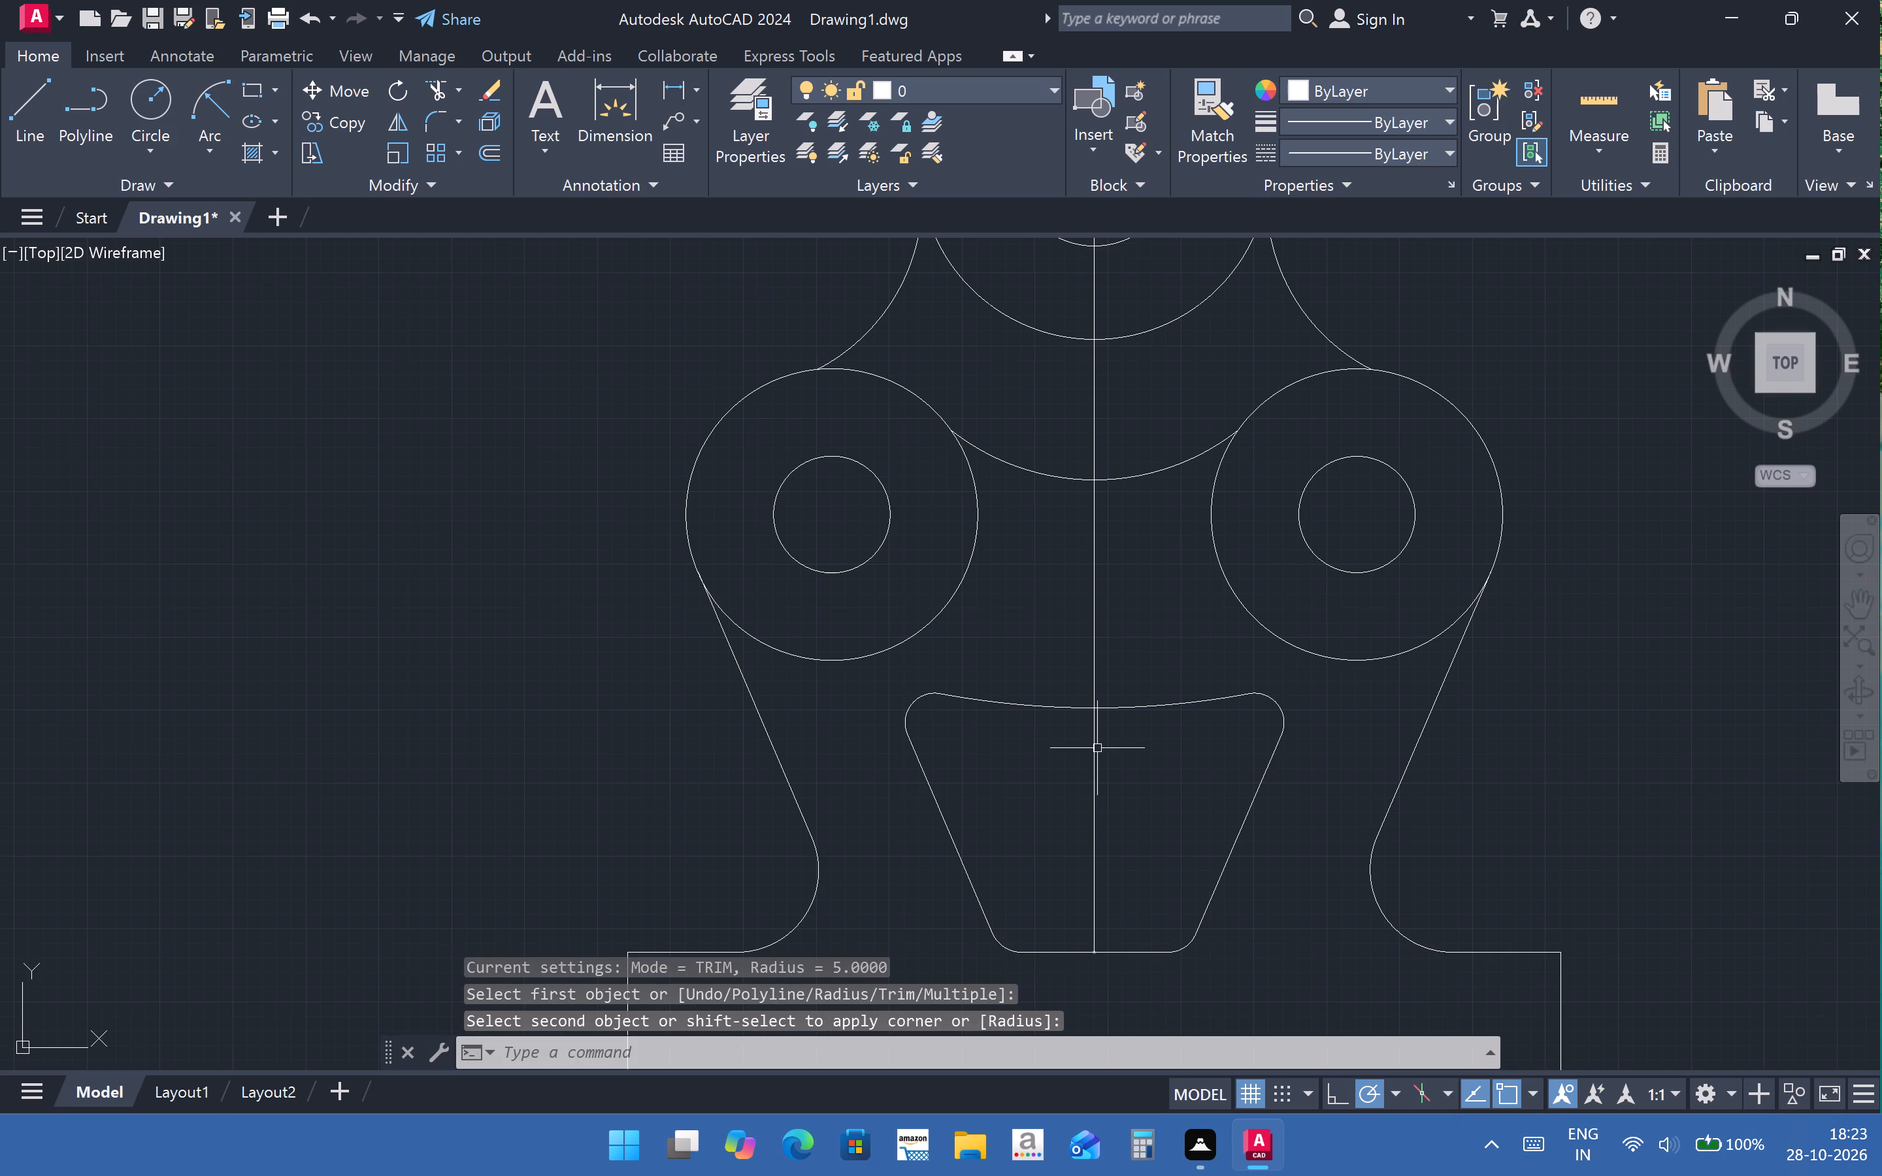
Draw a horizontal line about 122.5 mm long between the outer fillet arcs' lower ends, restoring the base's top edge.
scroll(1115, 771, "down", 2)
scroll(1225, 881, "up", 1)
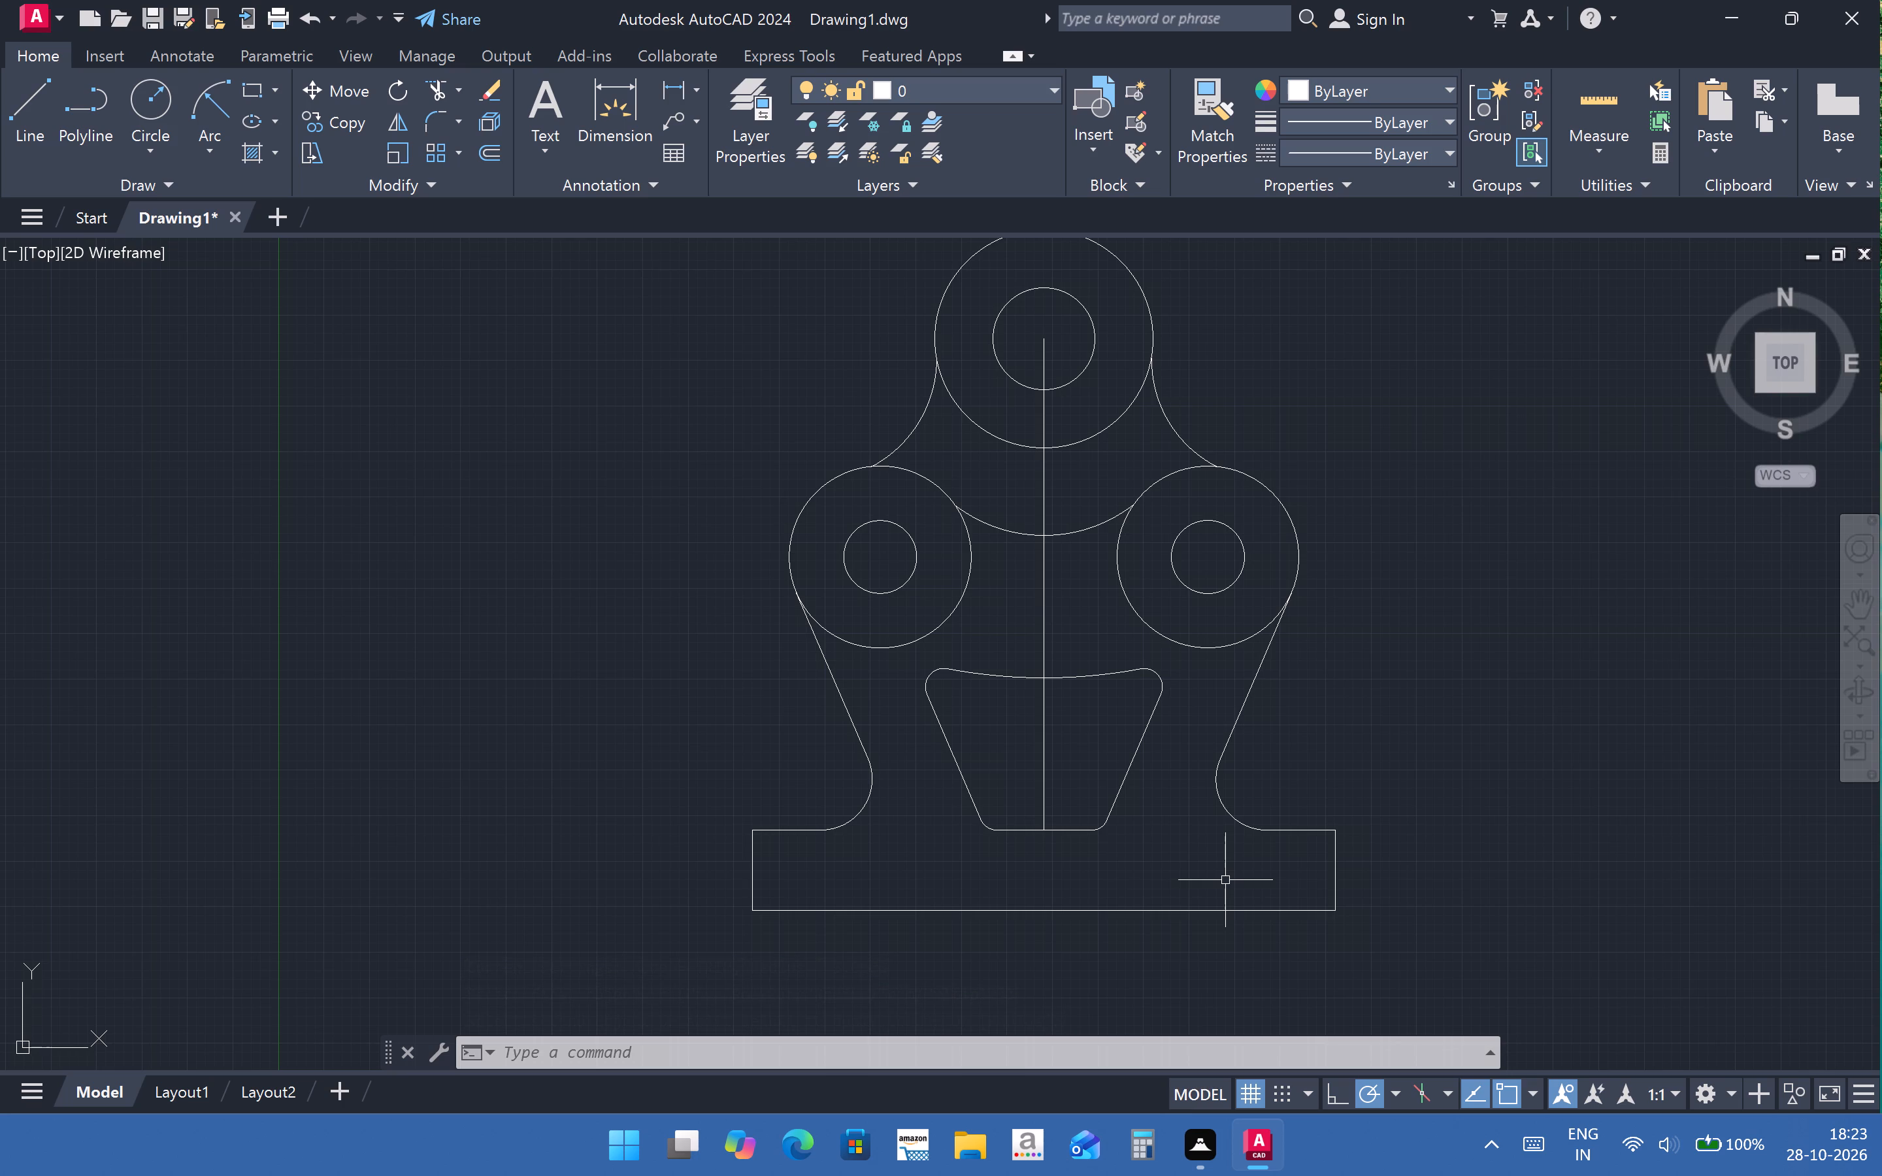
left_click(44, 97)
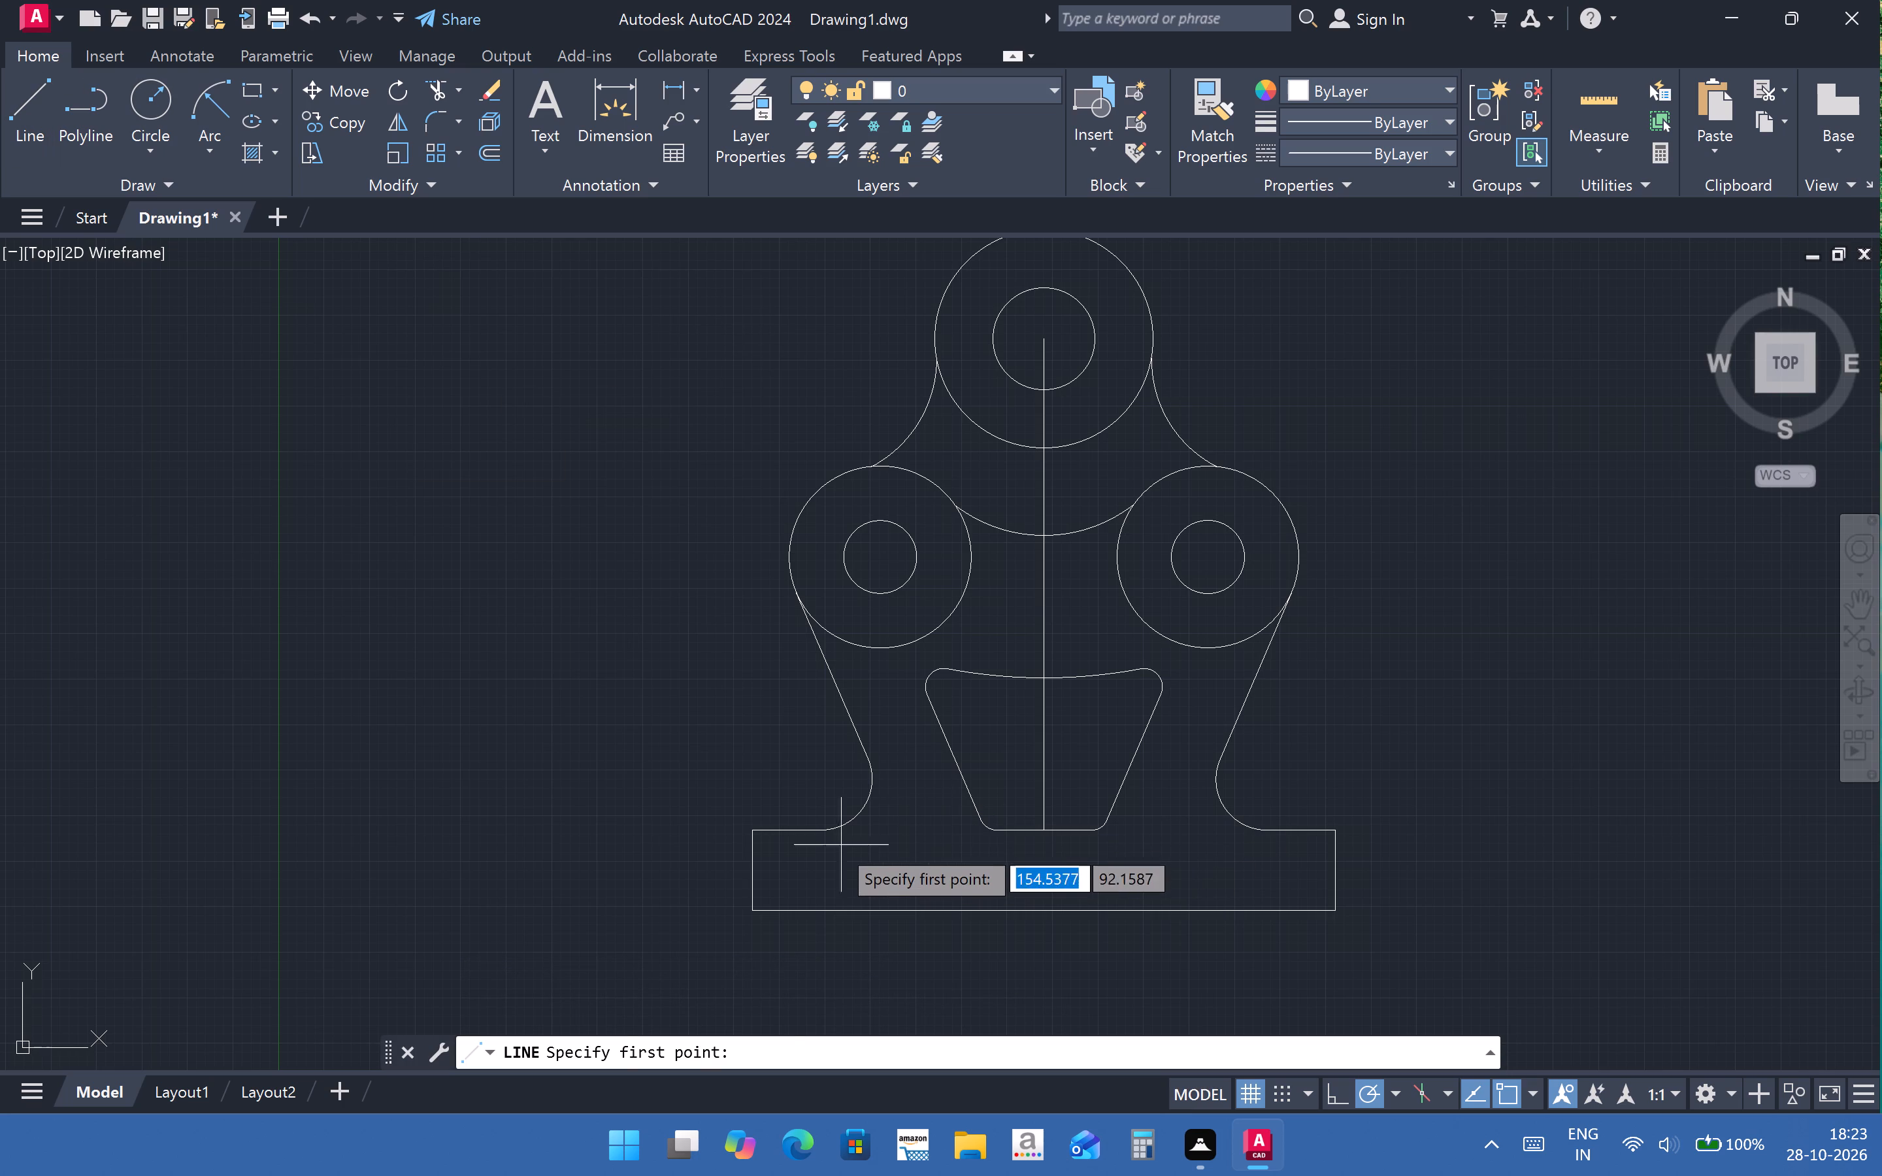
left_click(831, 840)
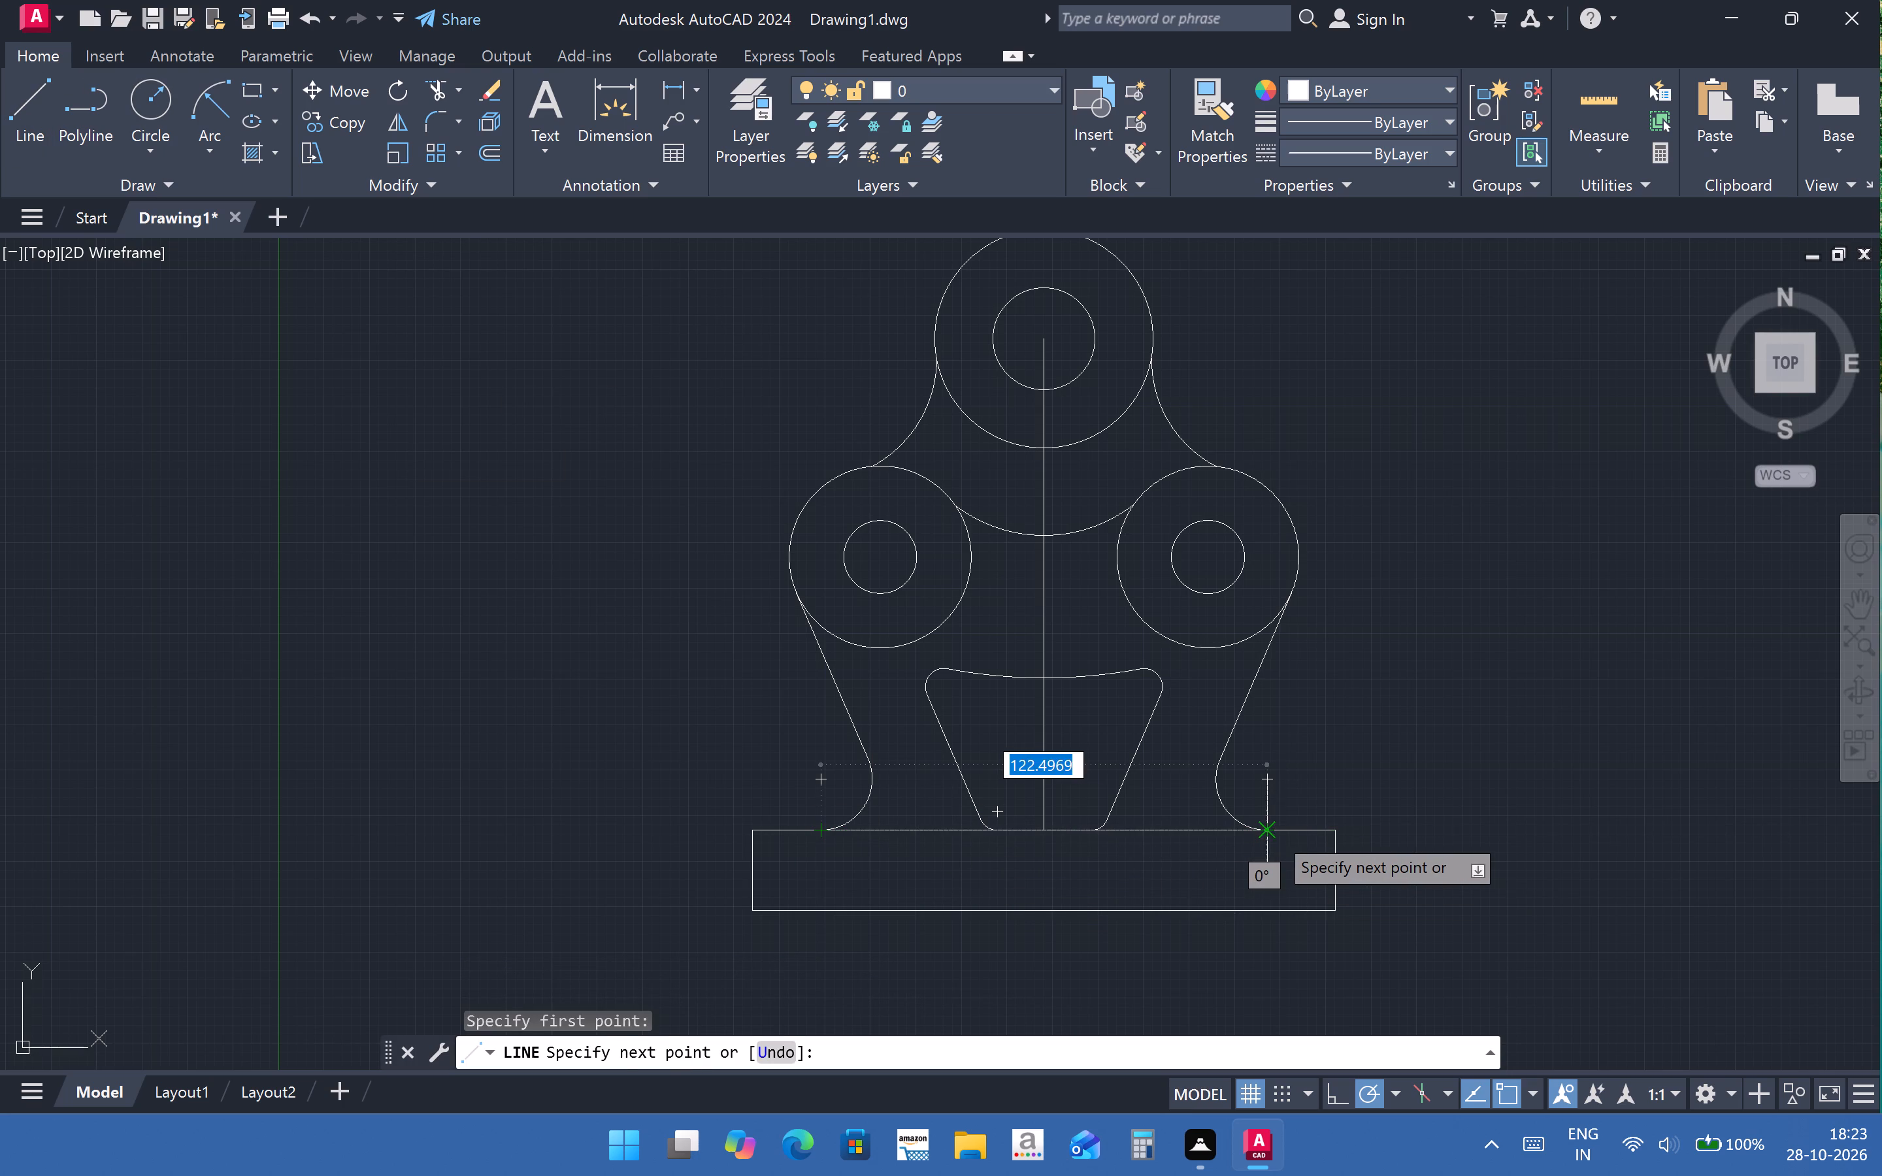
left_click(1274, 832)
key("Escape")
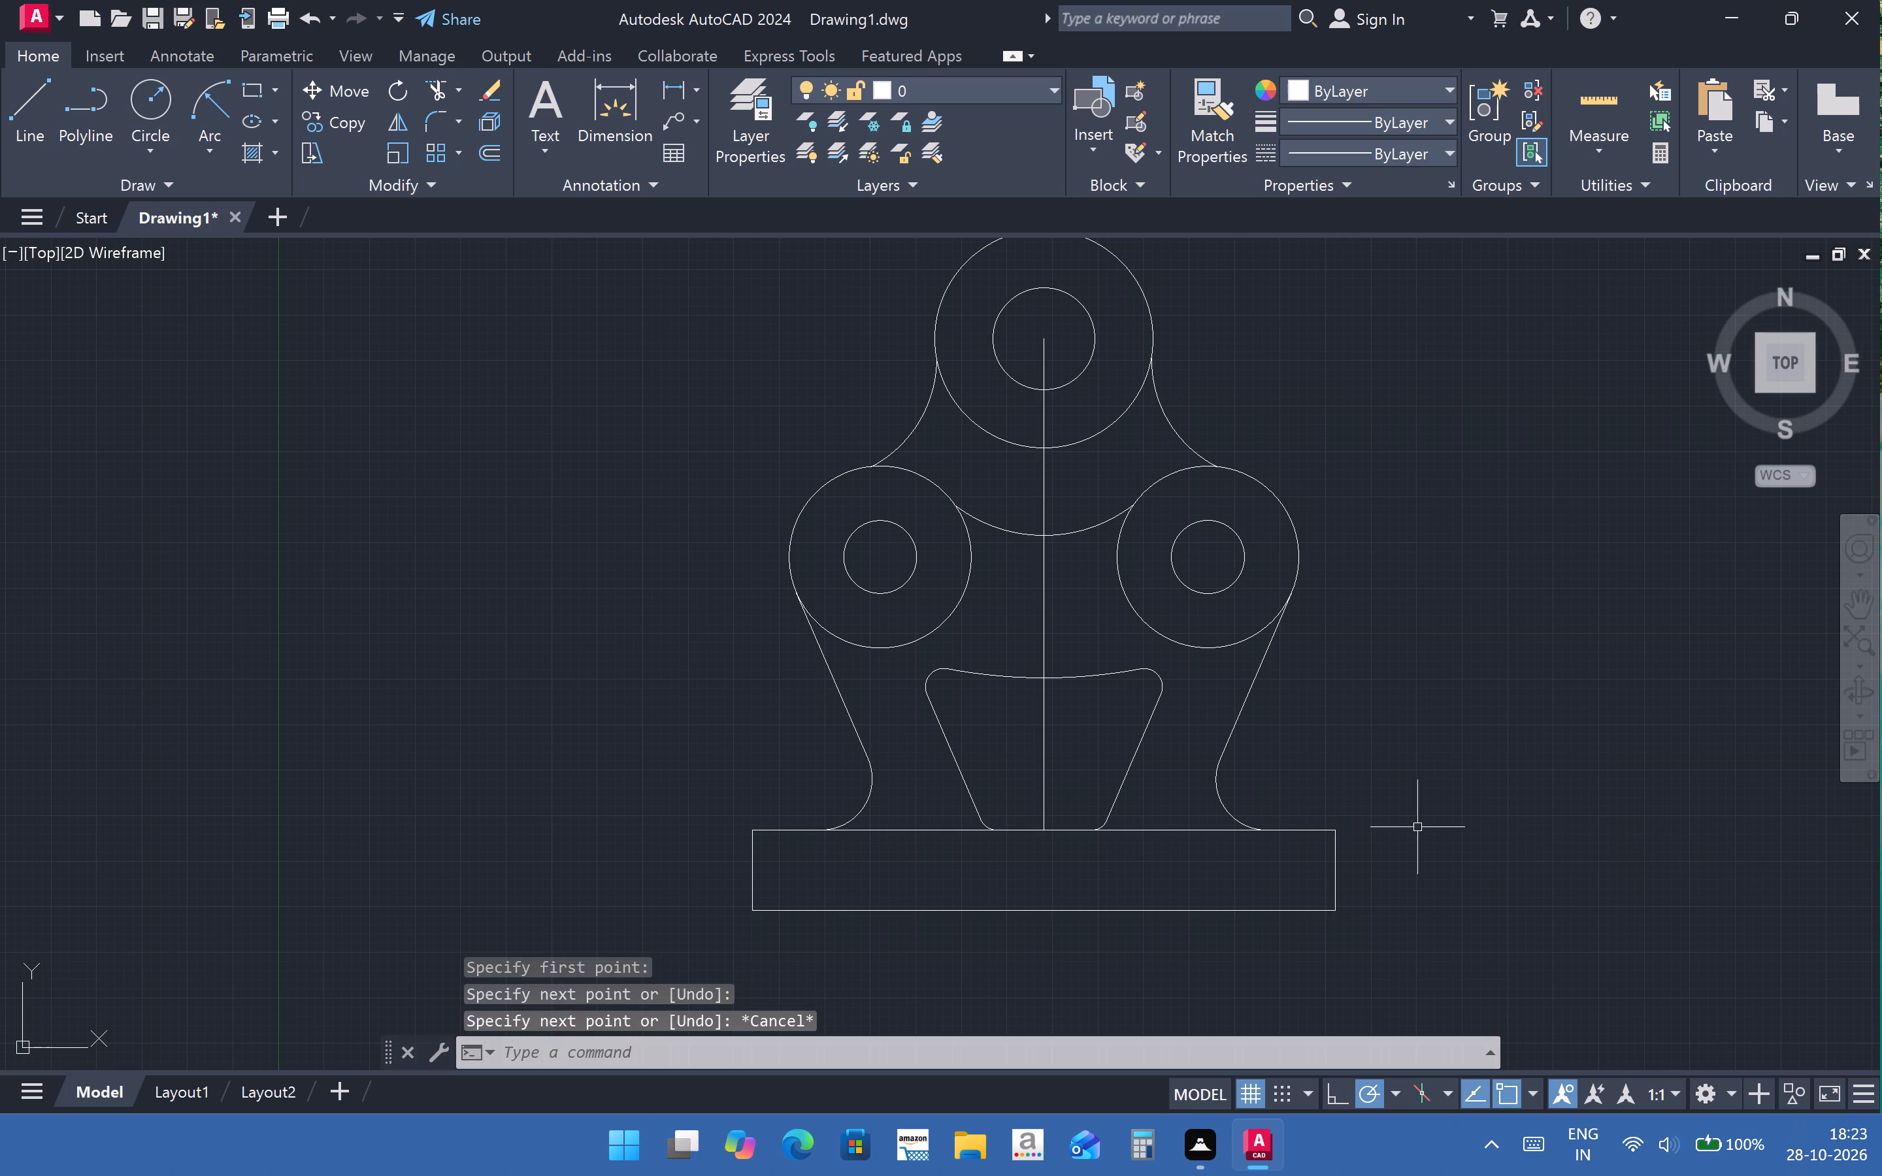
Trim the base's top edge between the inner opening's two bottom fillets, on both sides of the centre line.
scroll(1004, 798, "up", 2)
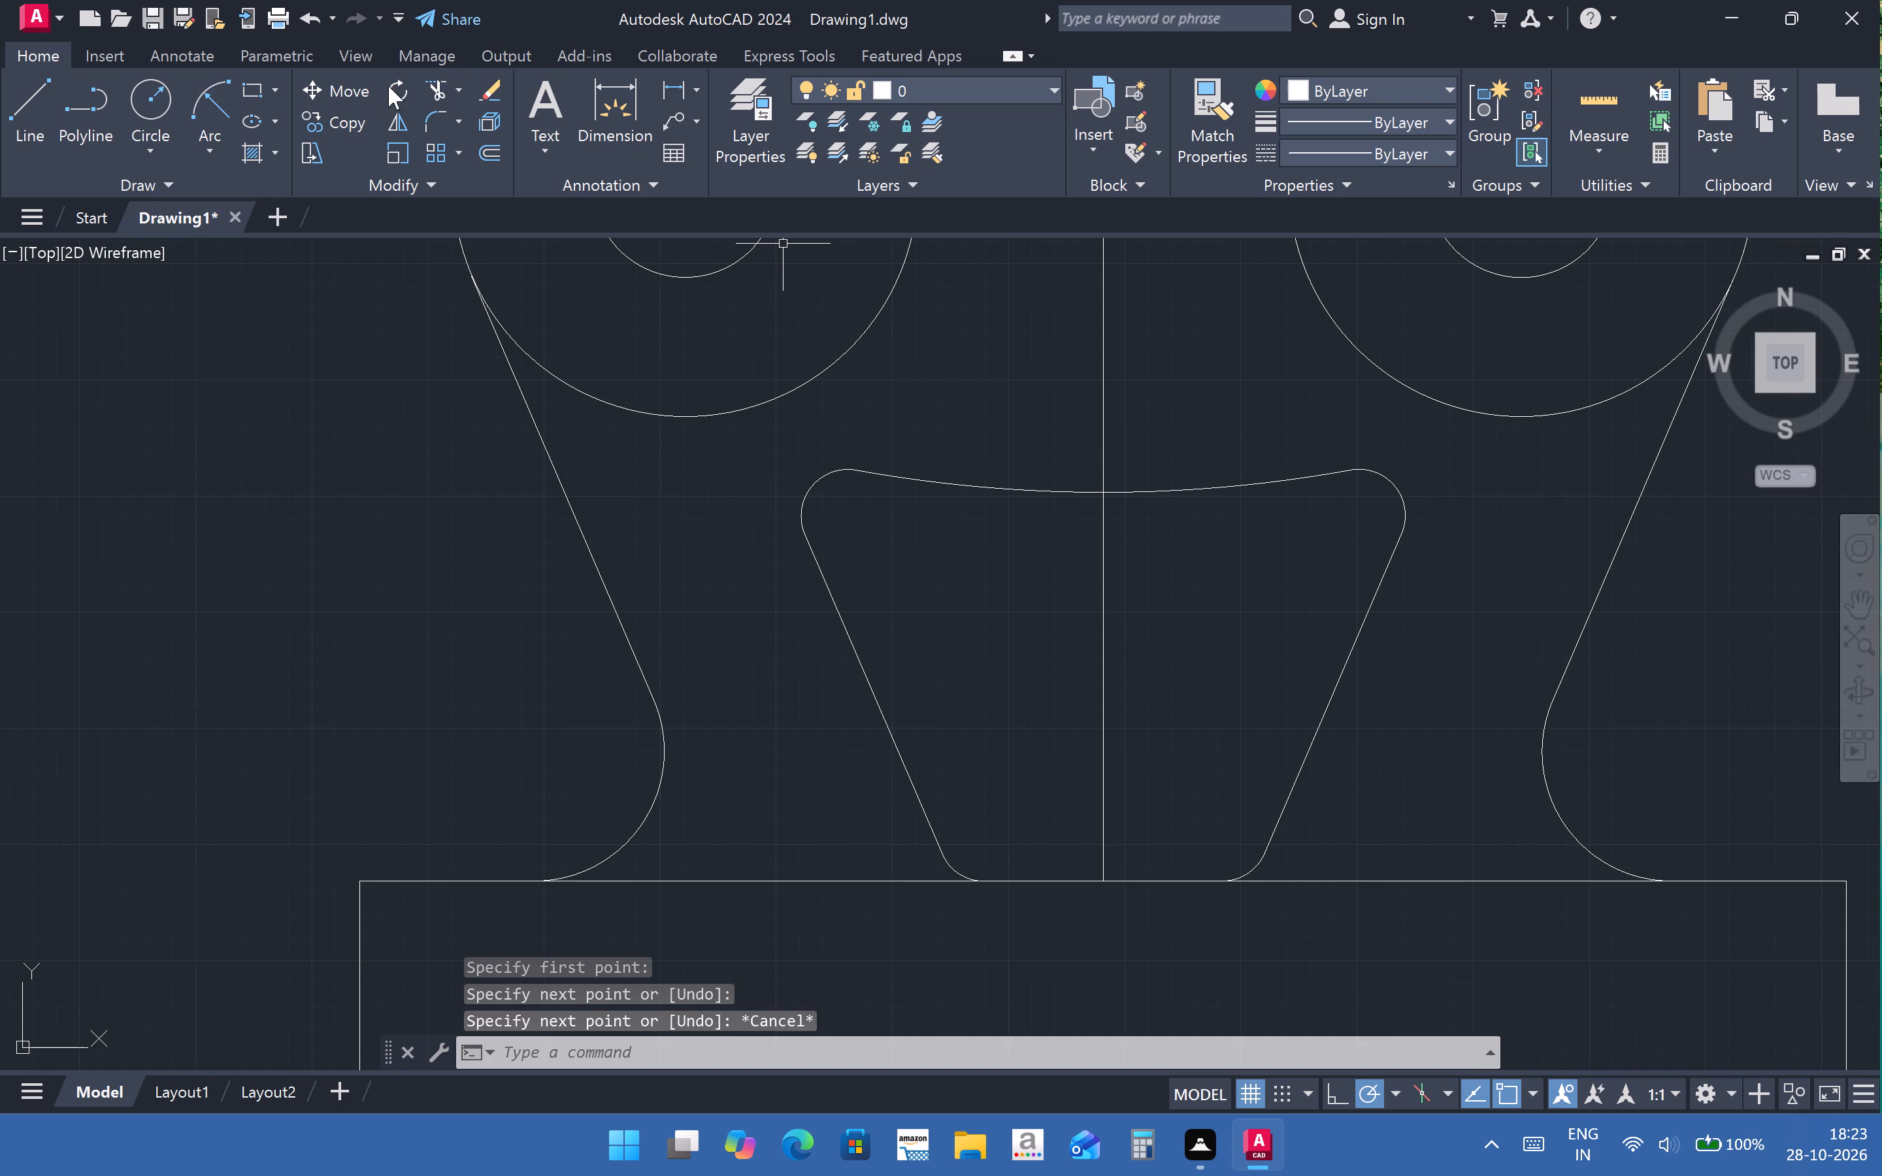
left_click(427, 82)
left_click_drag(1049, 923, 1050, 838)
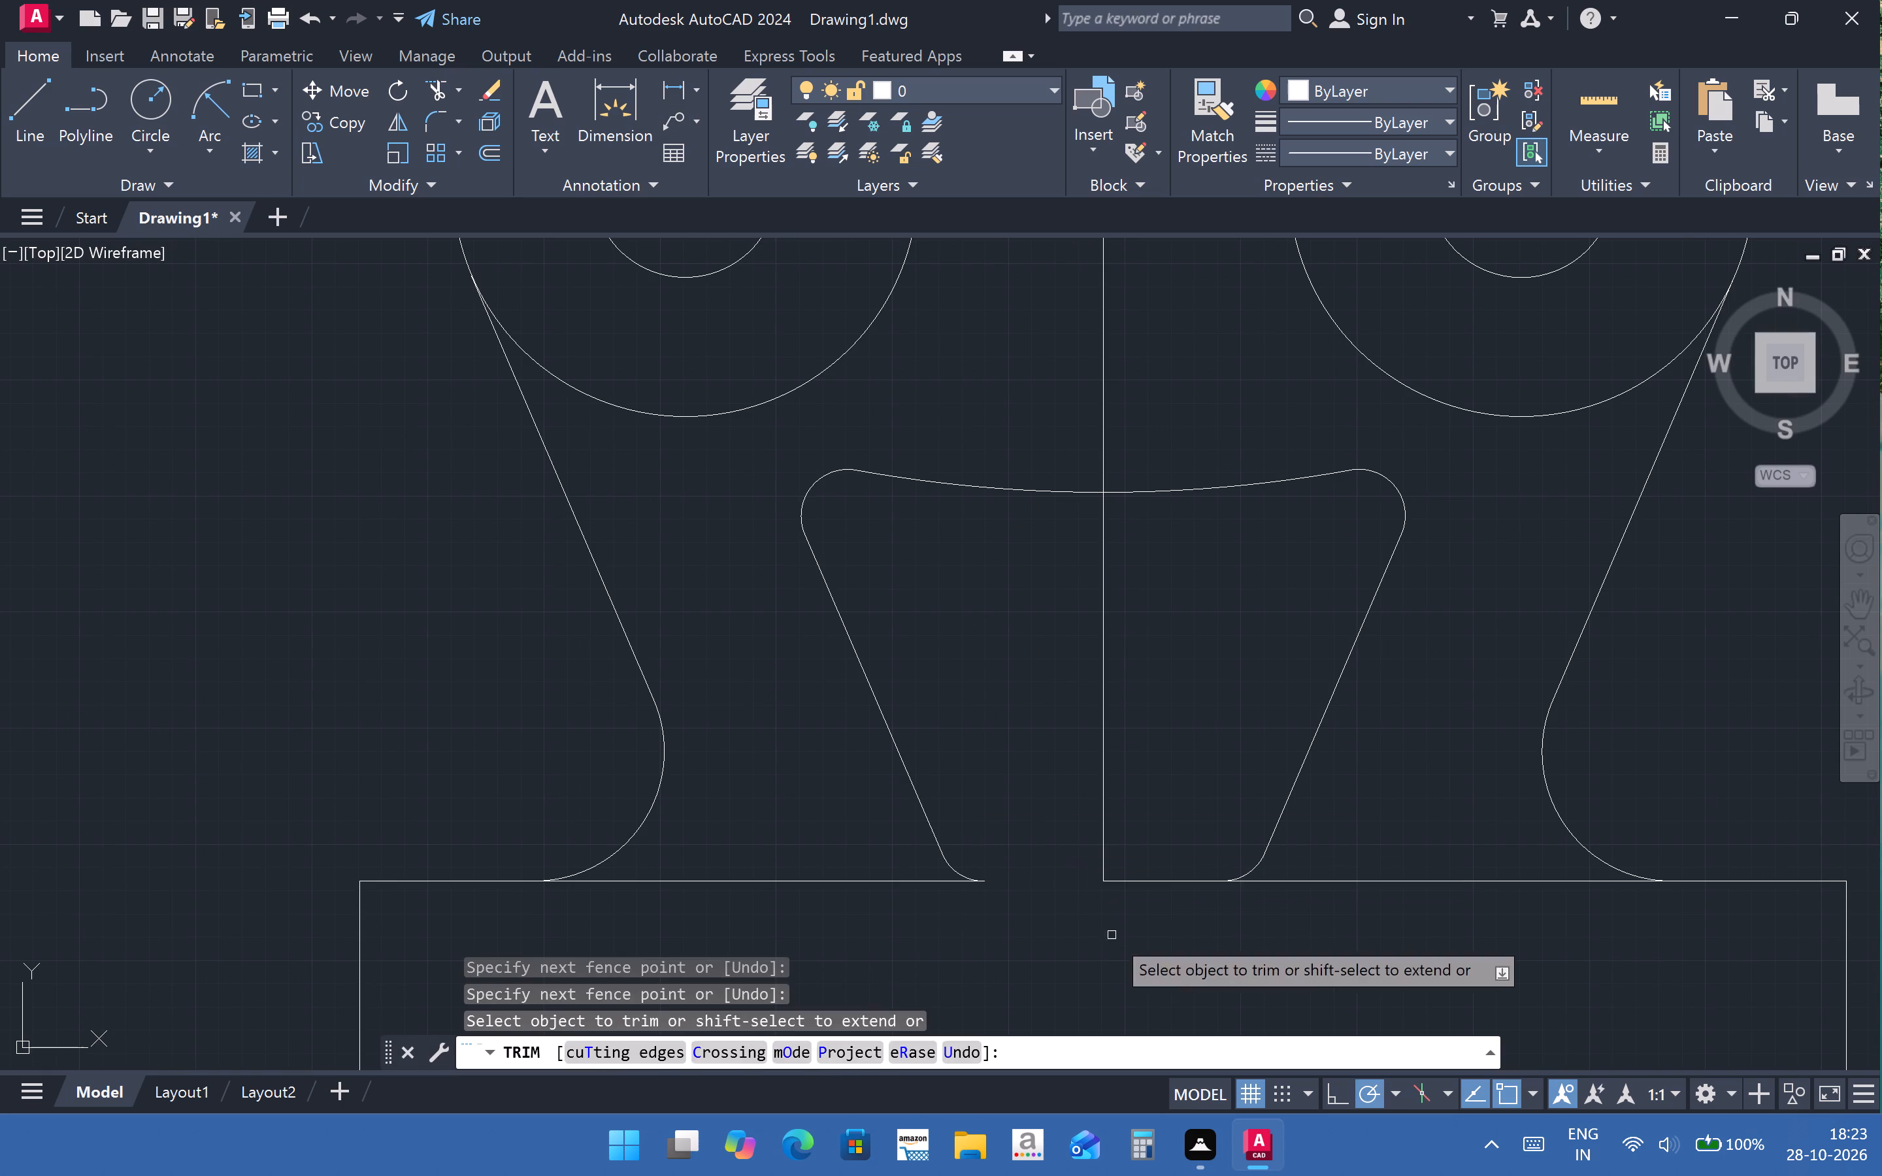
left_click_drag(1138, 967, 1171, 813)
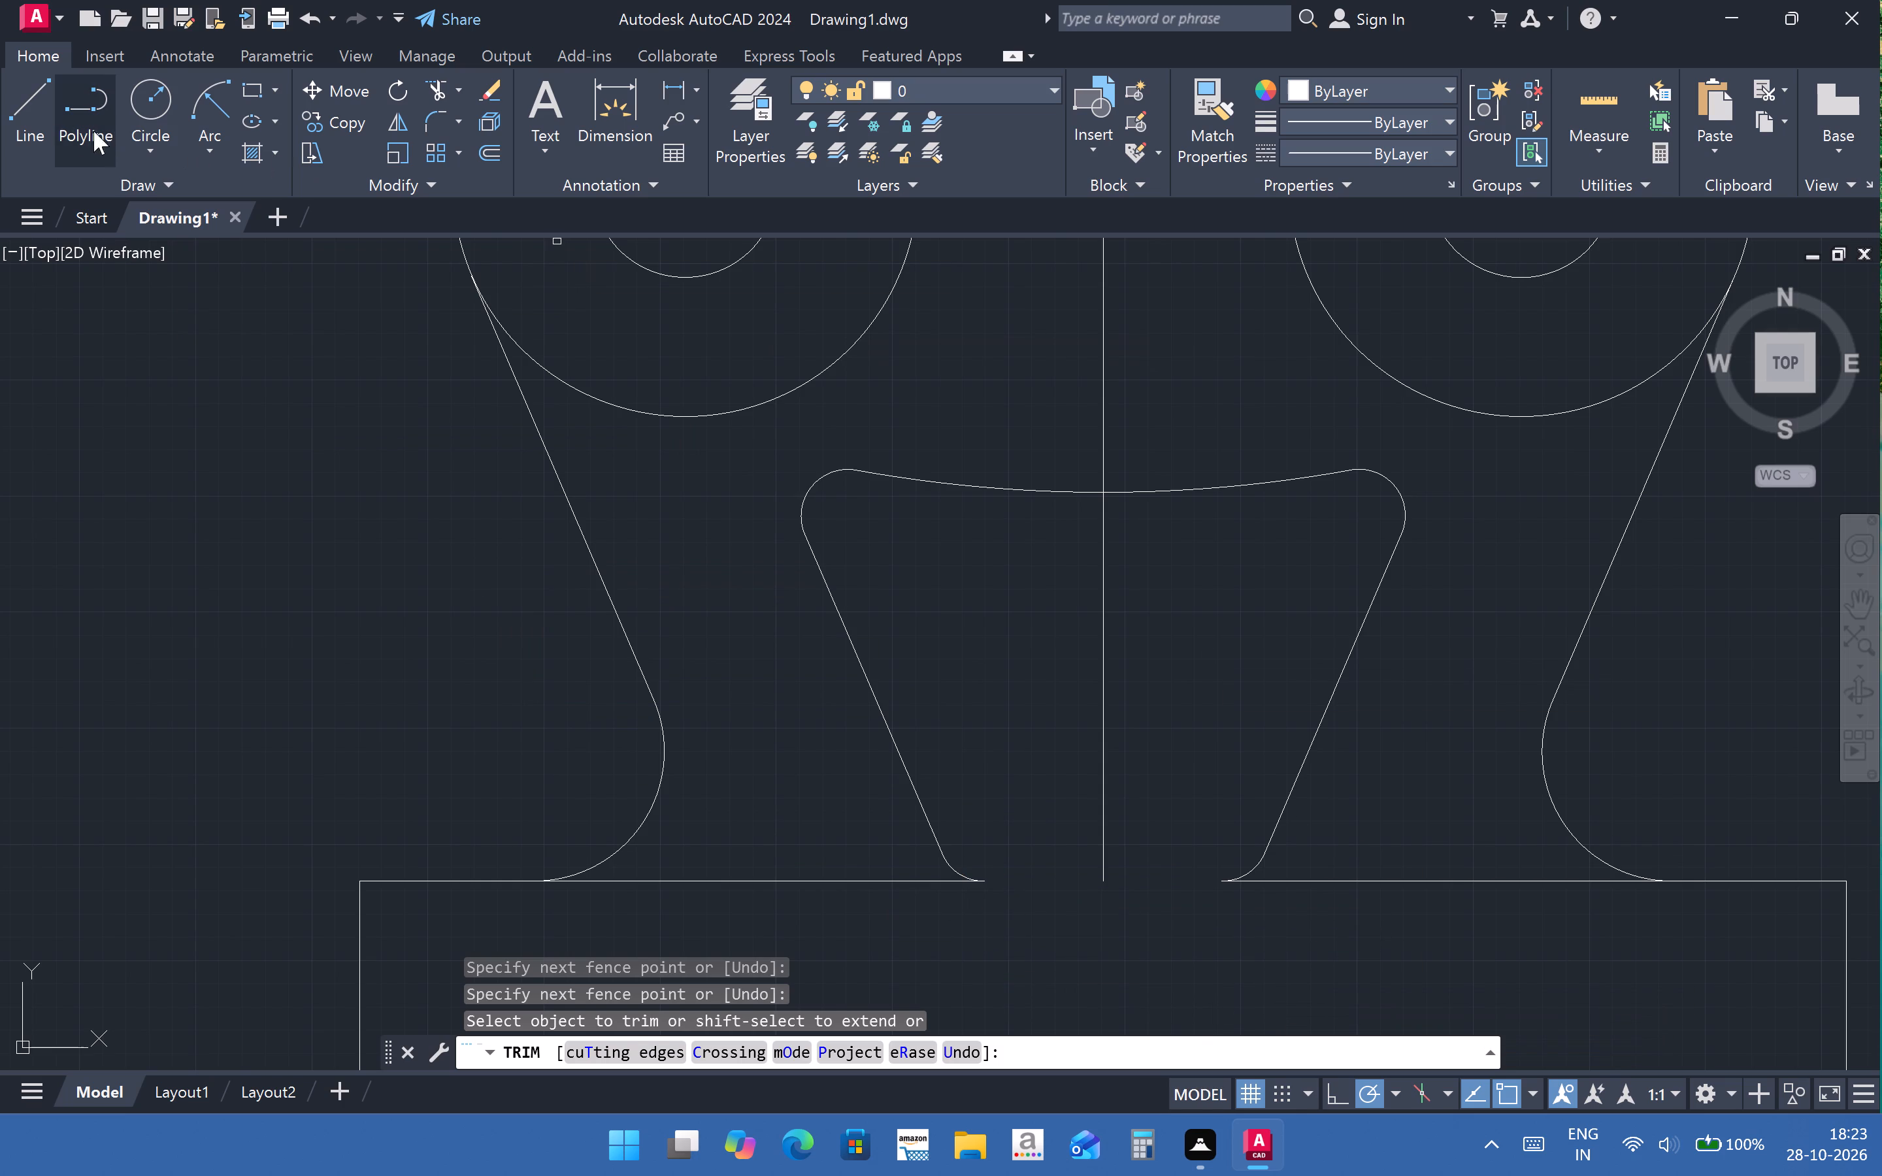
Draw a horizontal line across the gap in the base's top edge between the inner opening's bottom fillets.
left_click(46, 120)
left_click(983, 884)
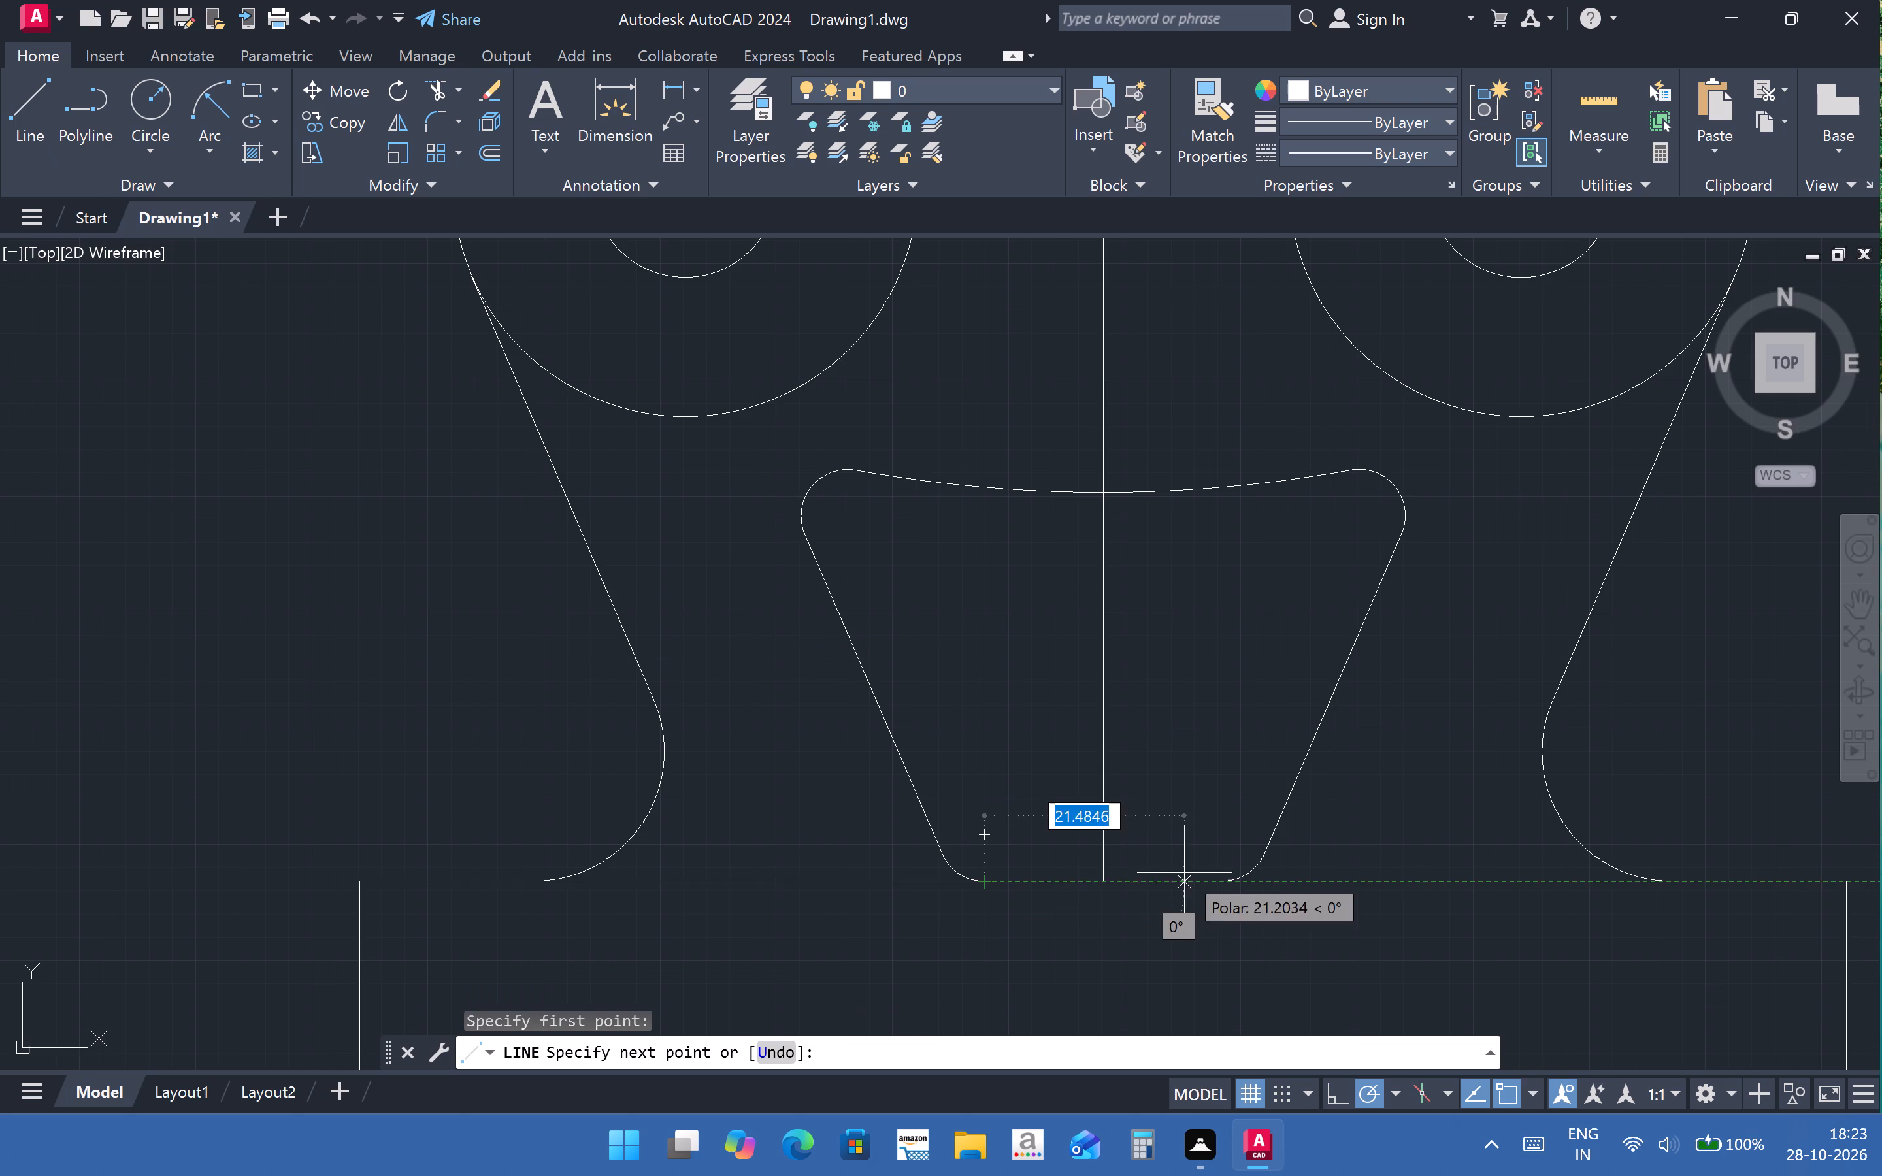
left_click(1221, 878)
key("Escape")
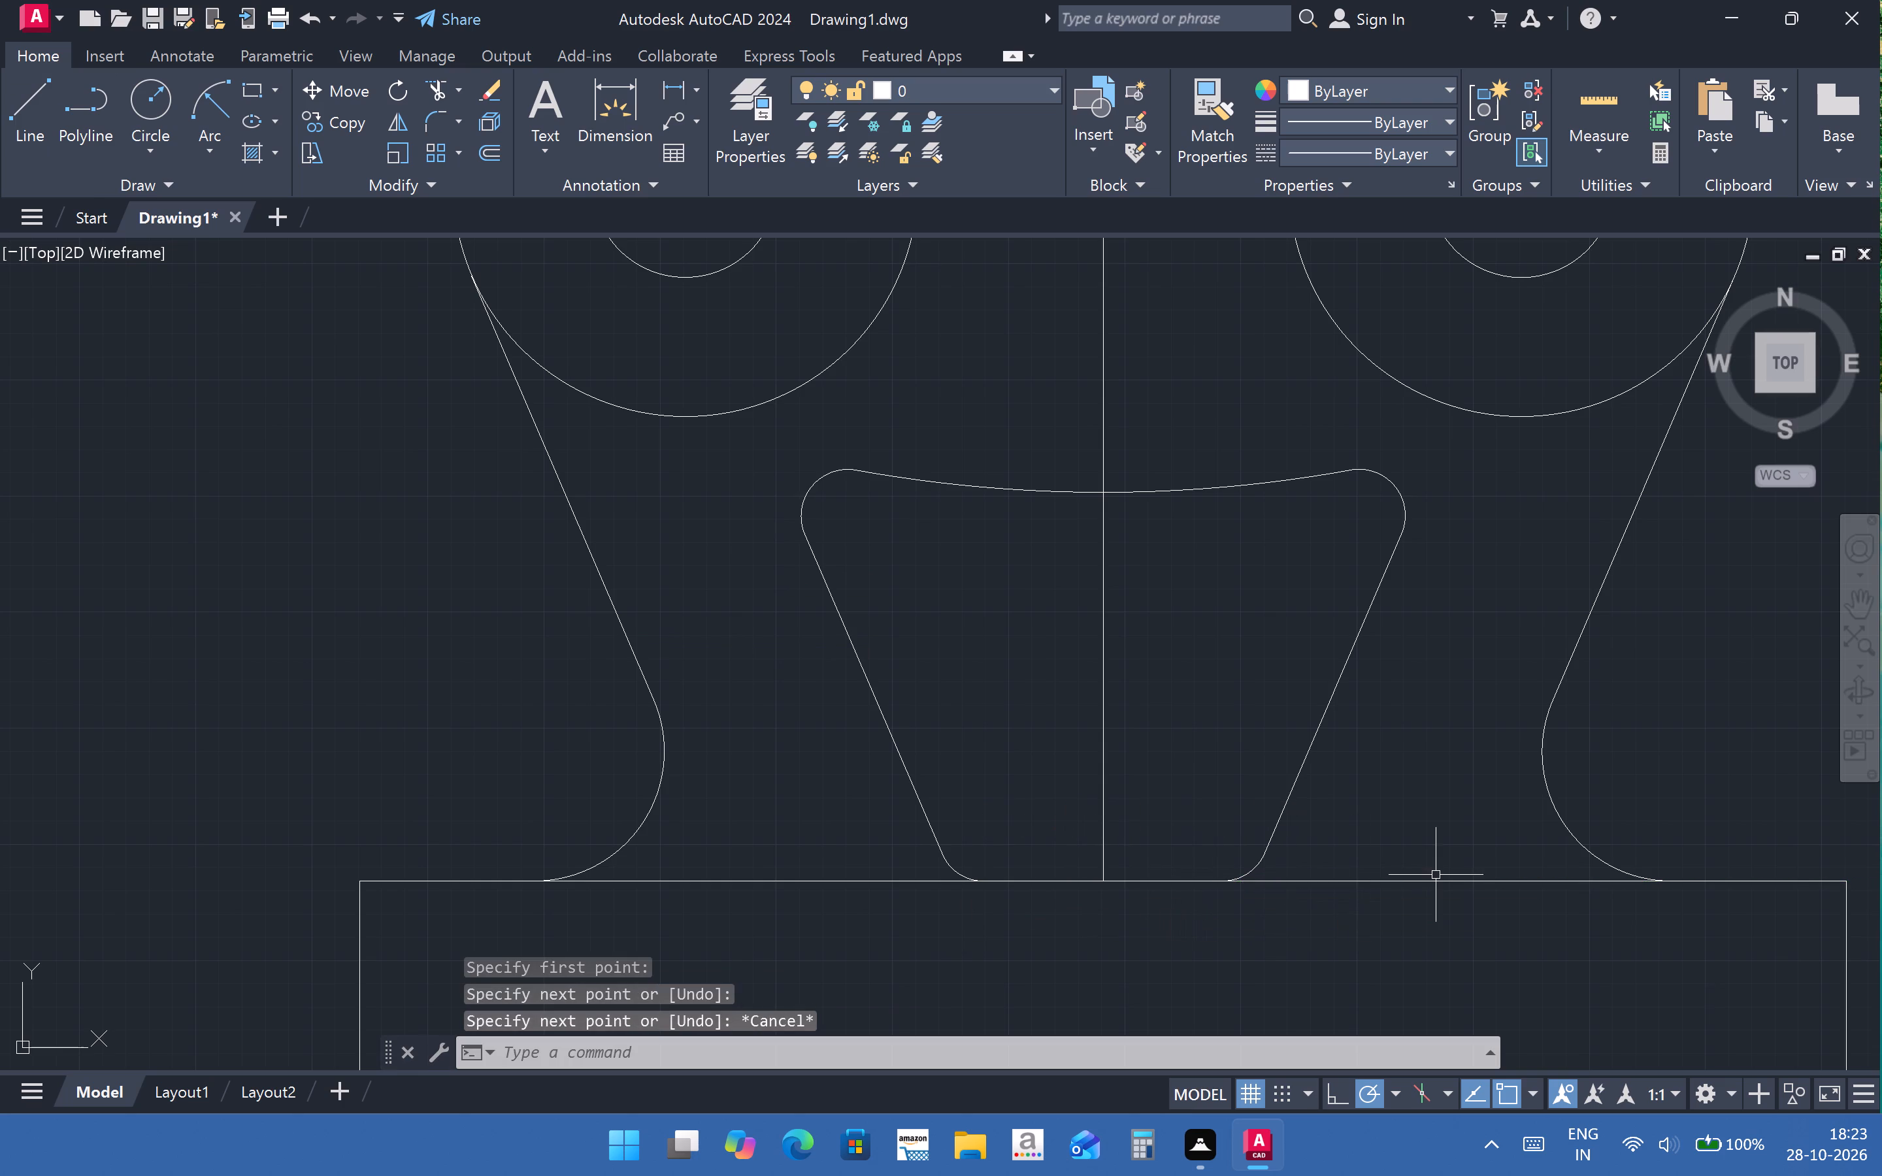
key("Escape")
key("Escape")
scroll(1191, 679, "down", 1)
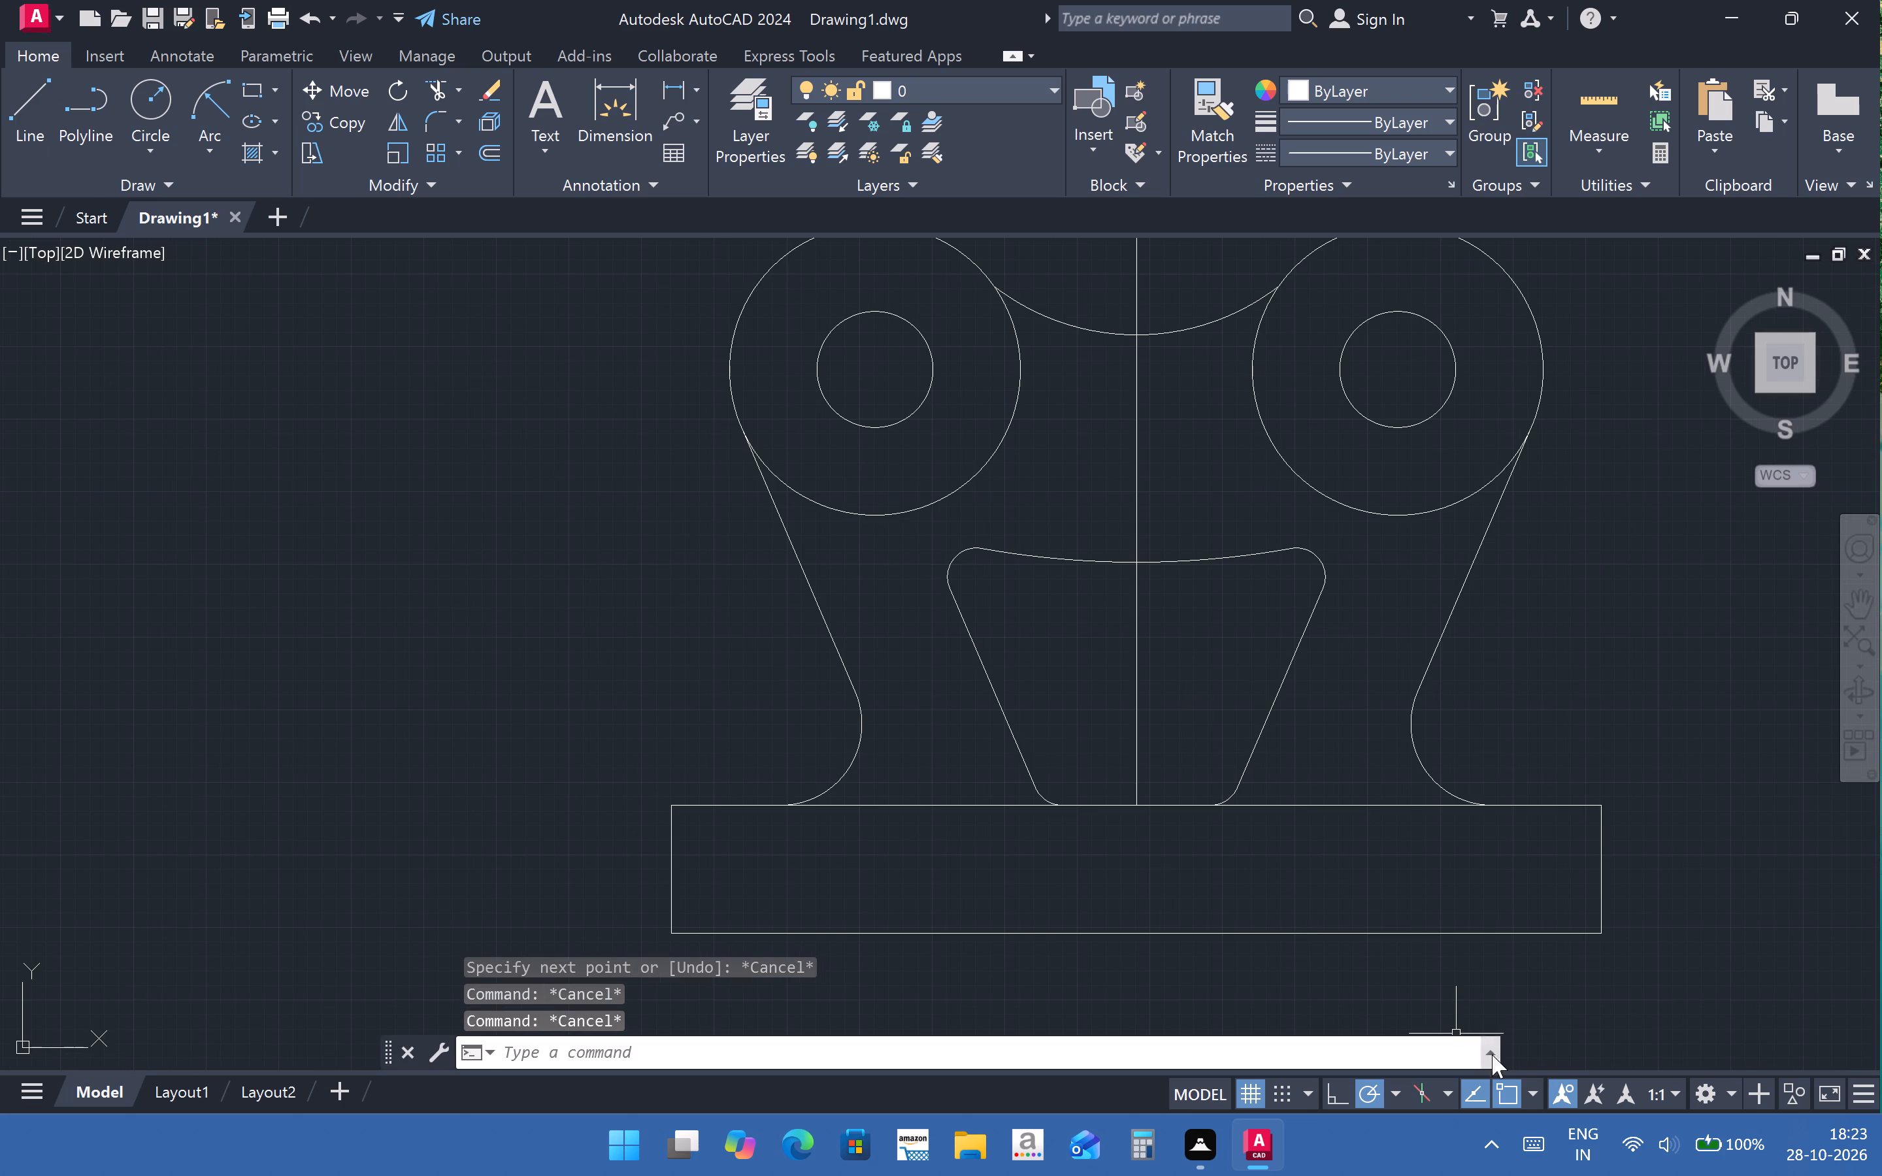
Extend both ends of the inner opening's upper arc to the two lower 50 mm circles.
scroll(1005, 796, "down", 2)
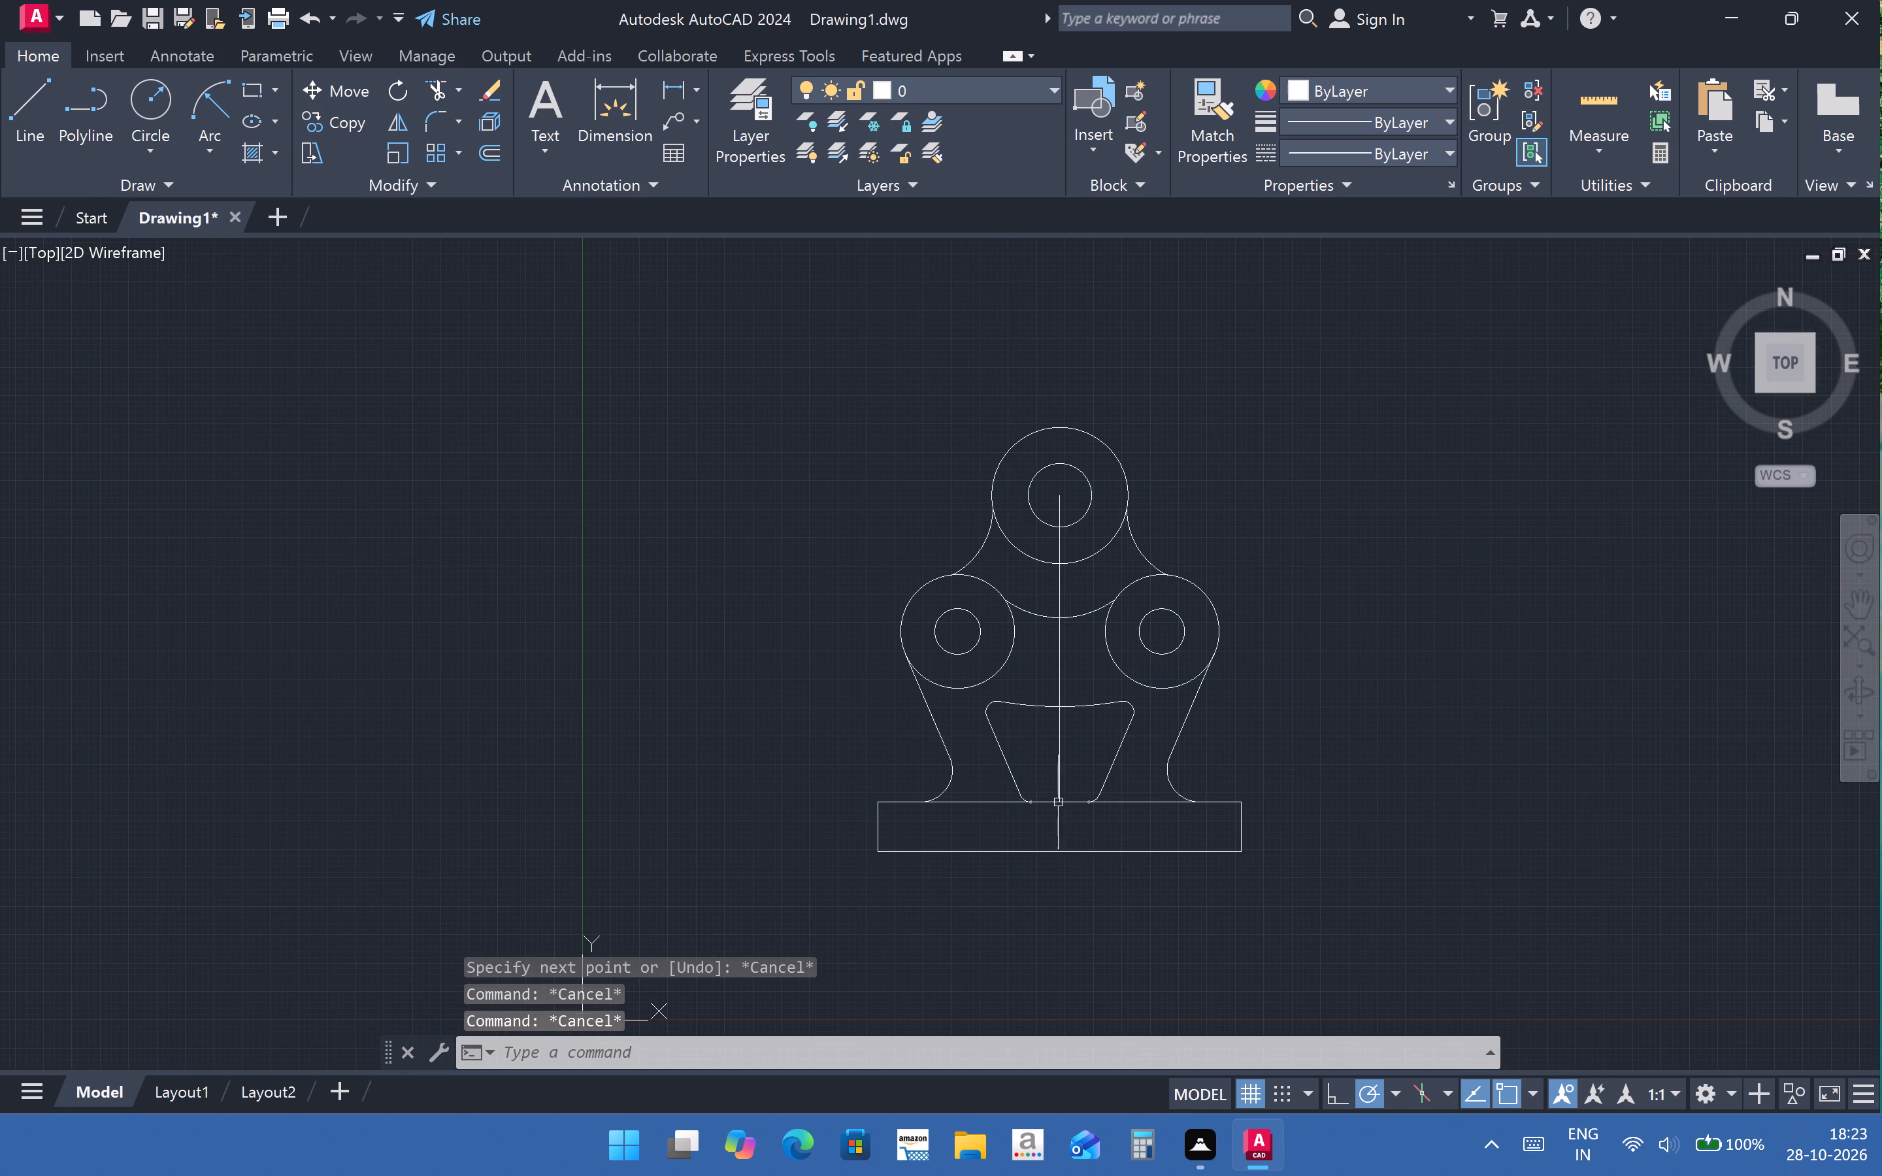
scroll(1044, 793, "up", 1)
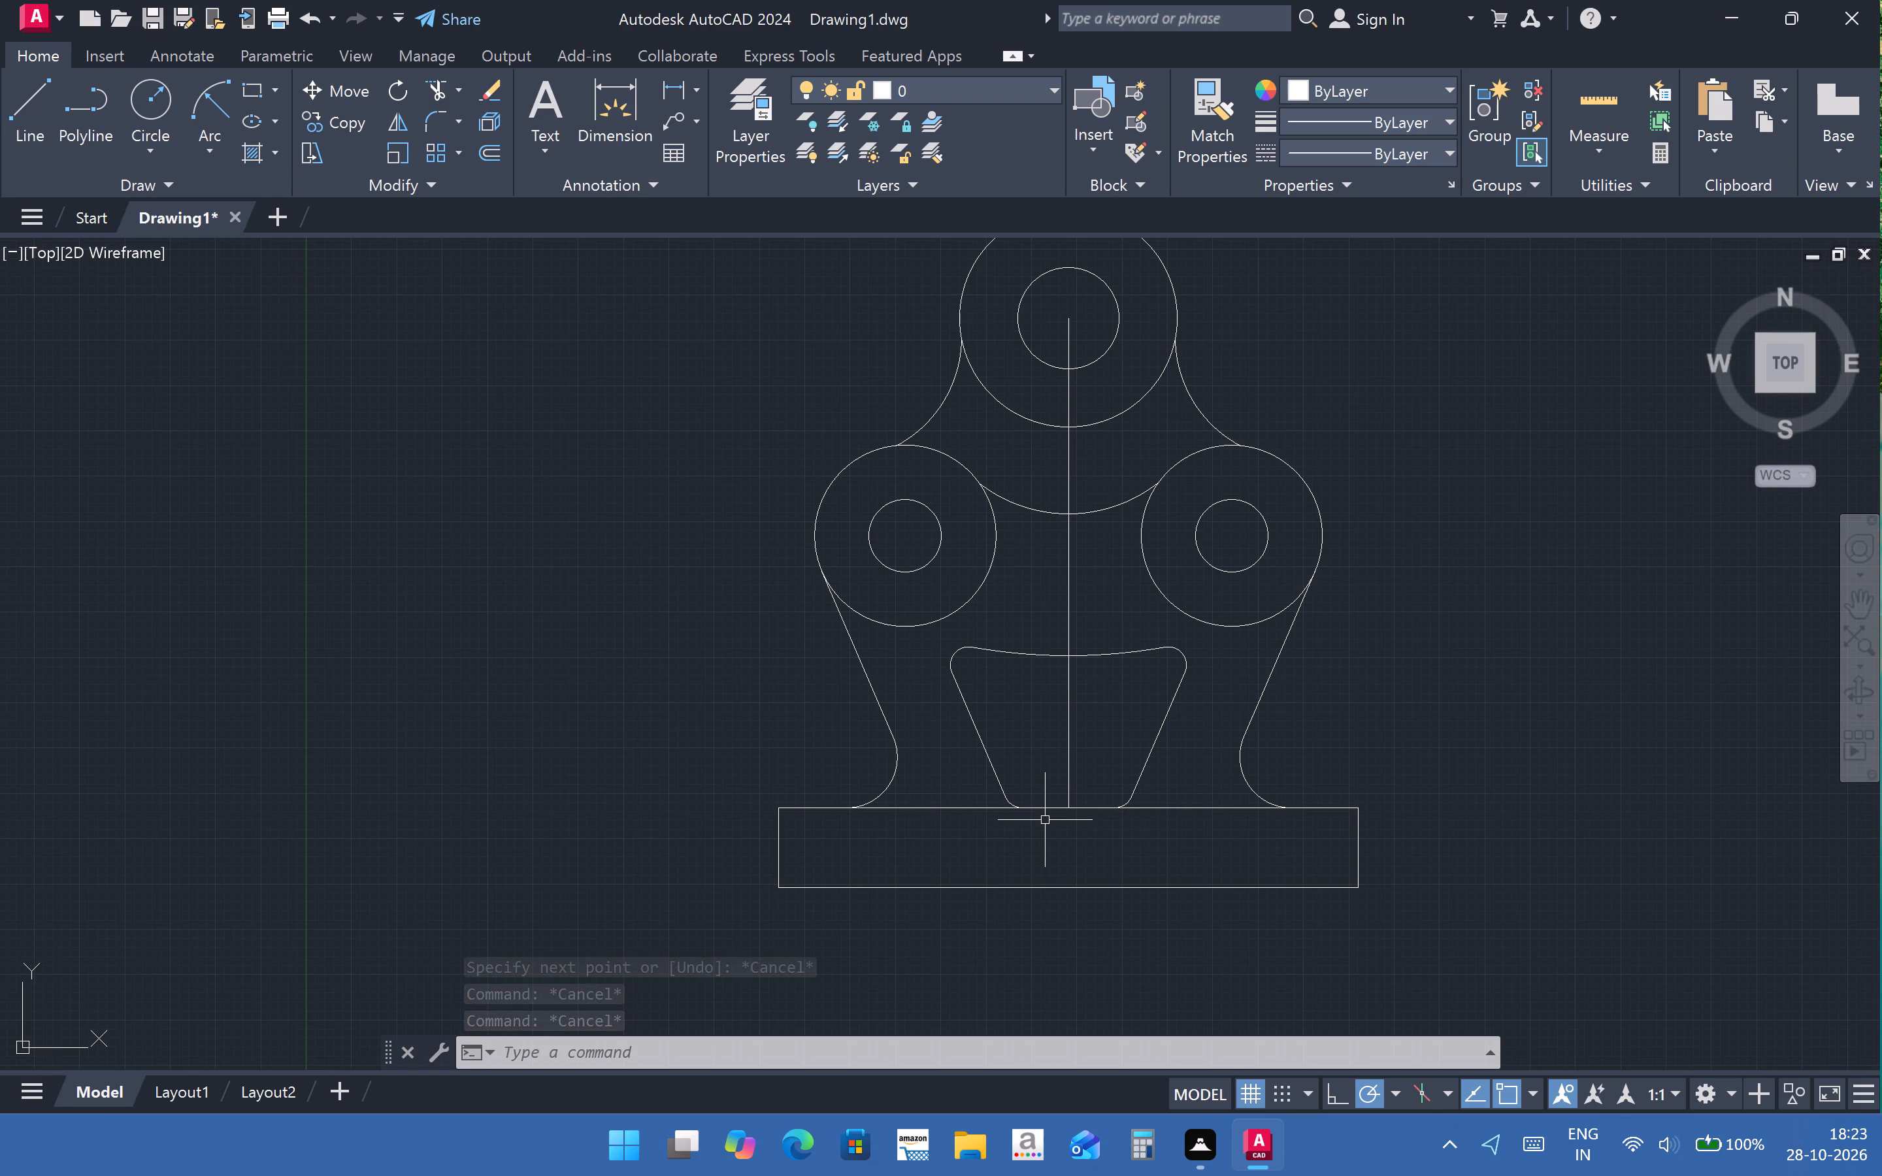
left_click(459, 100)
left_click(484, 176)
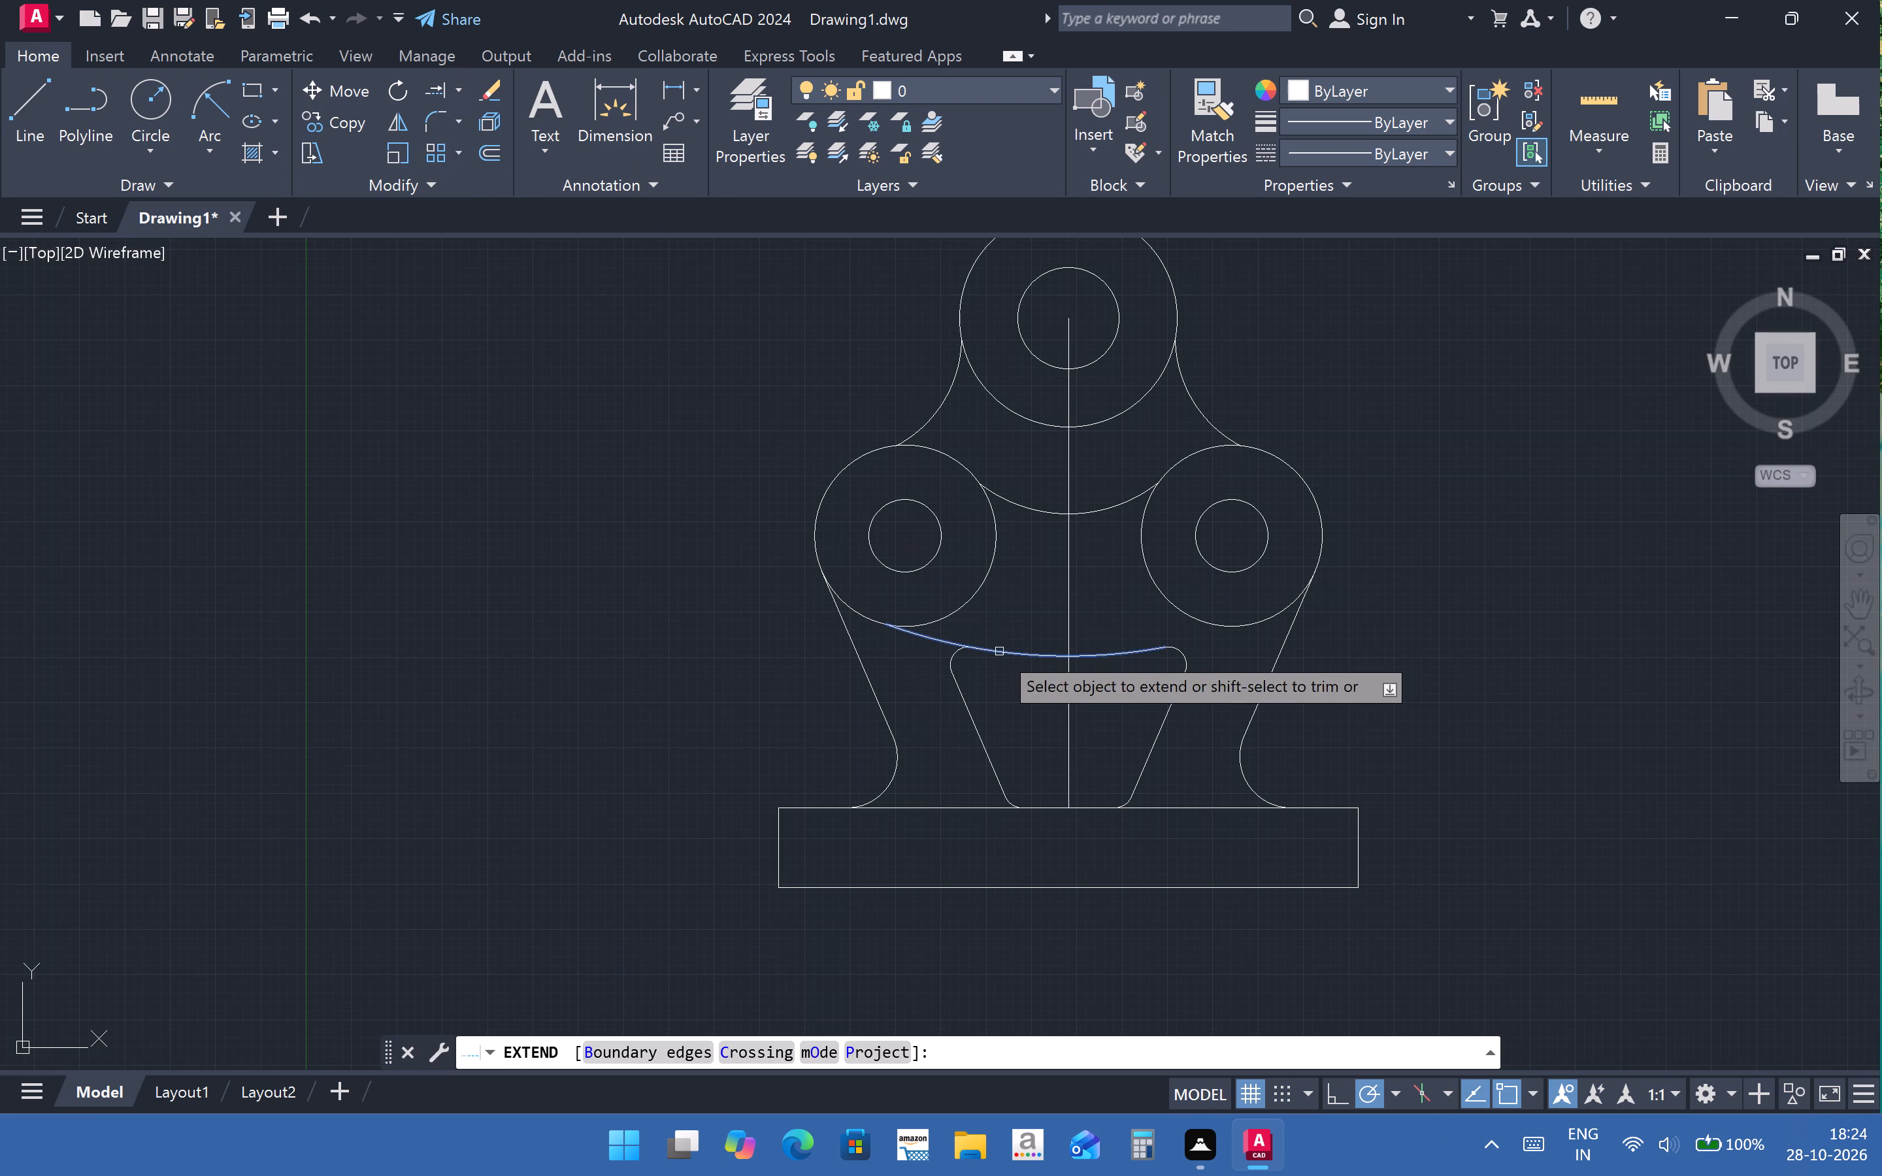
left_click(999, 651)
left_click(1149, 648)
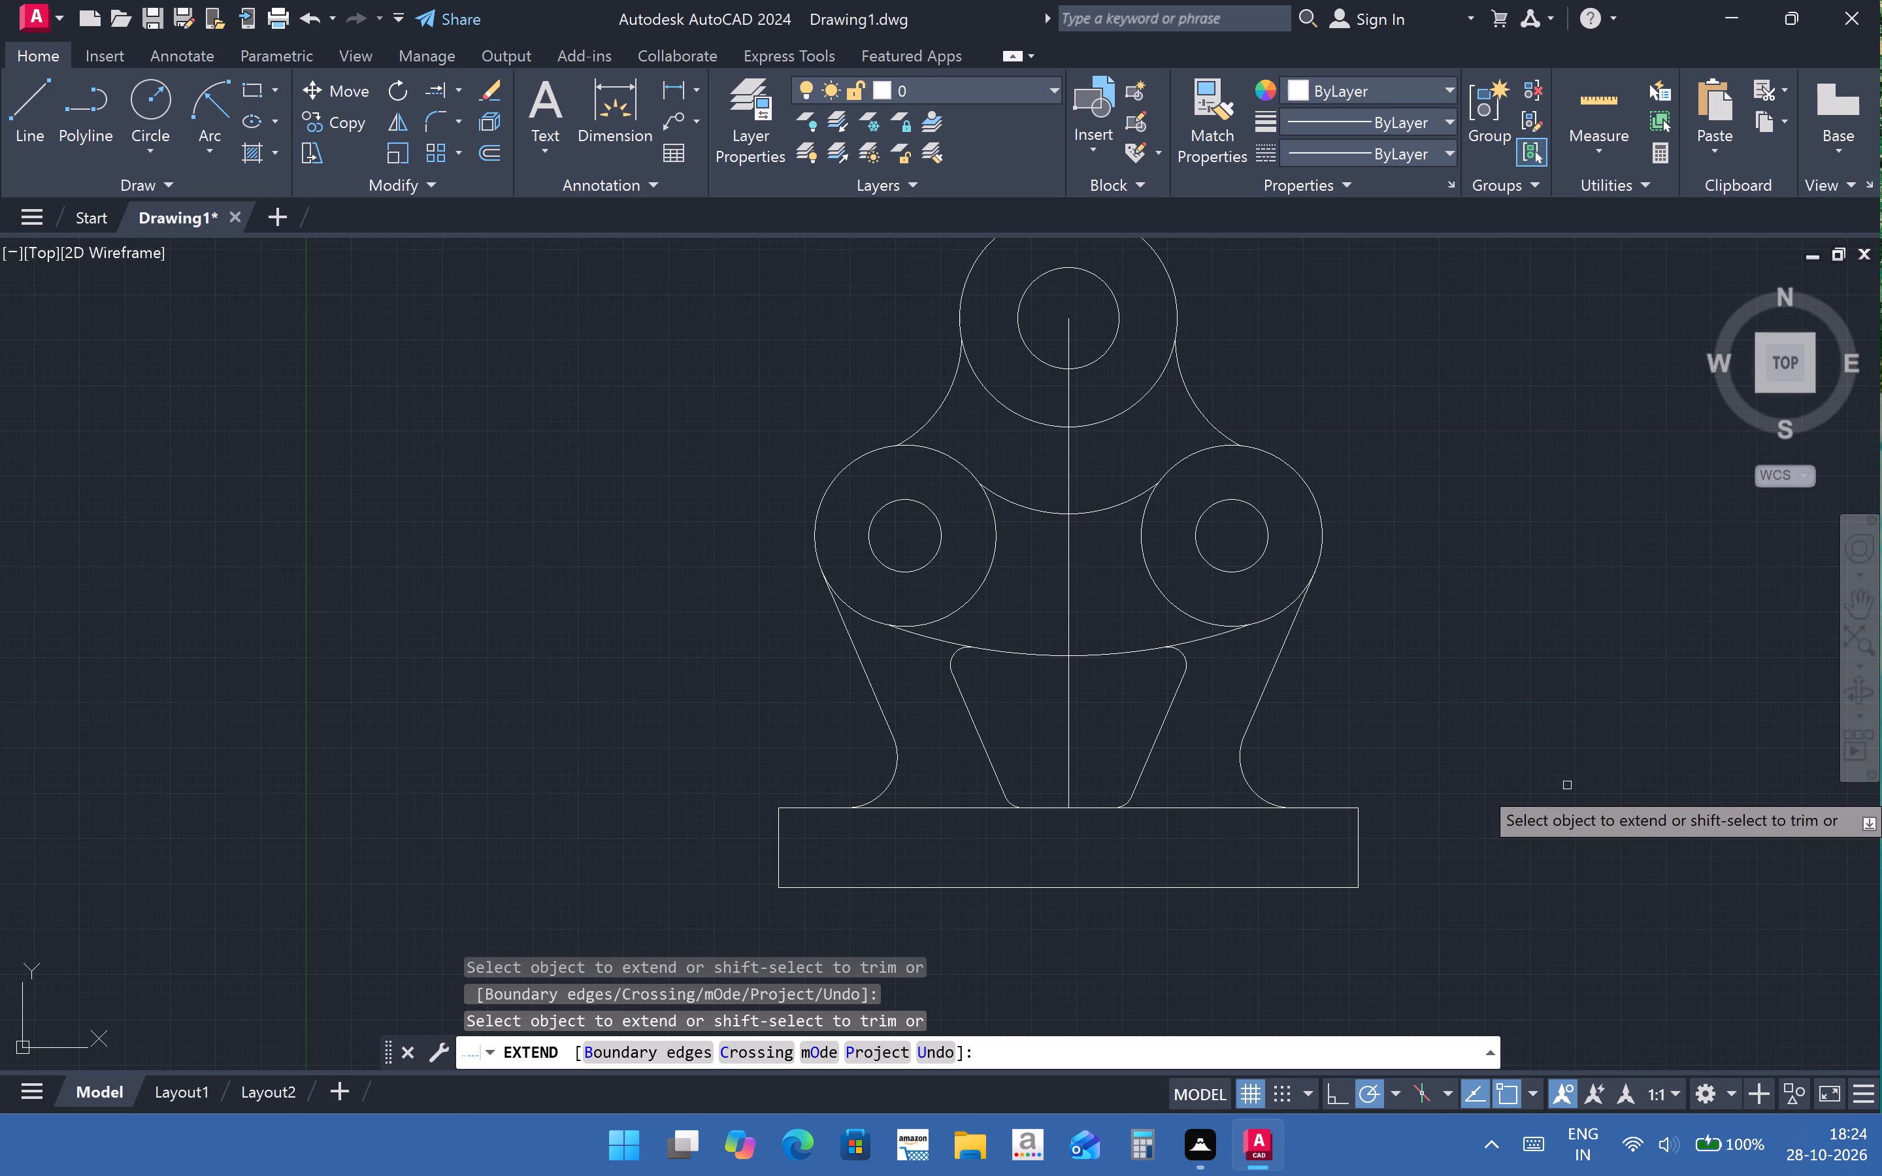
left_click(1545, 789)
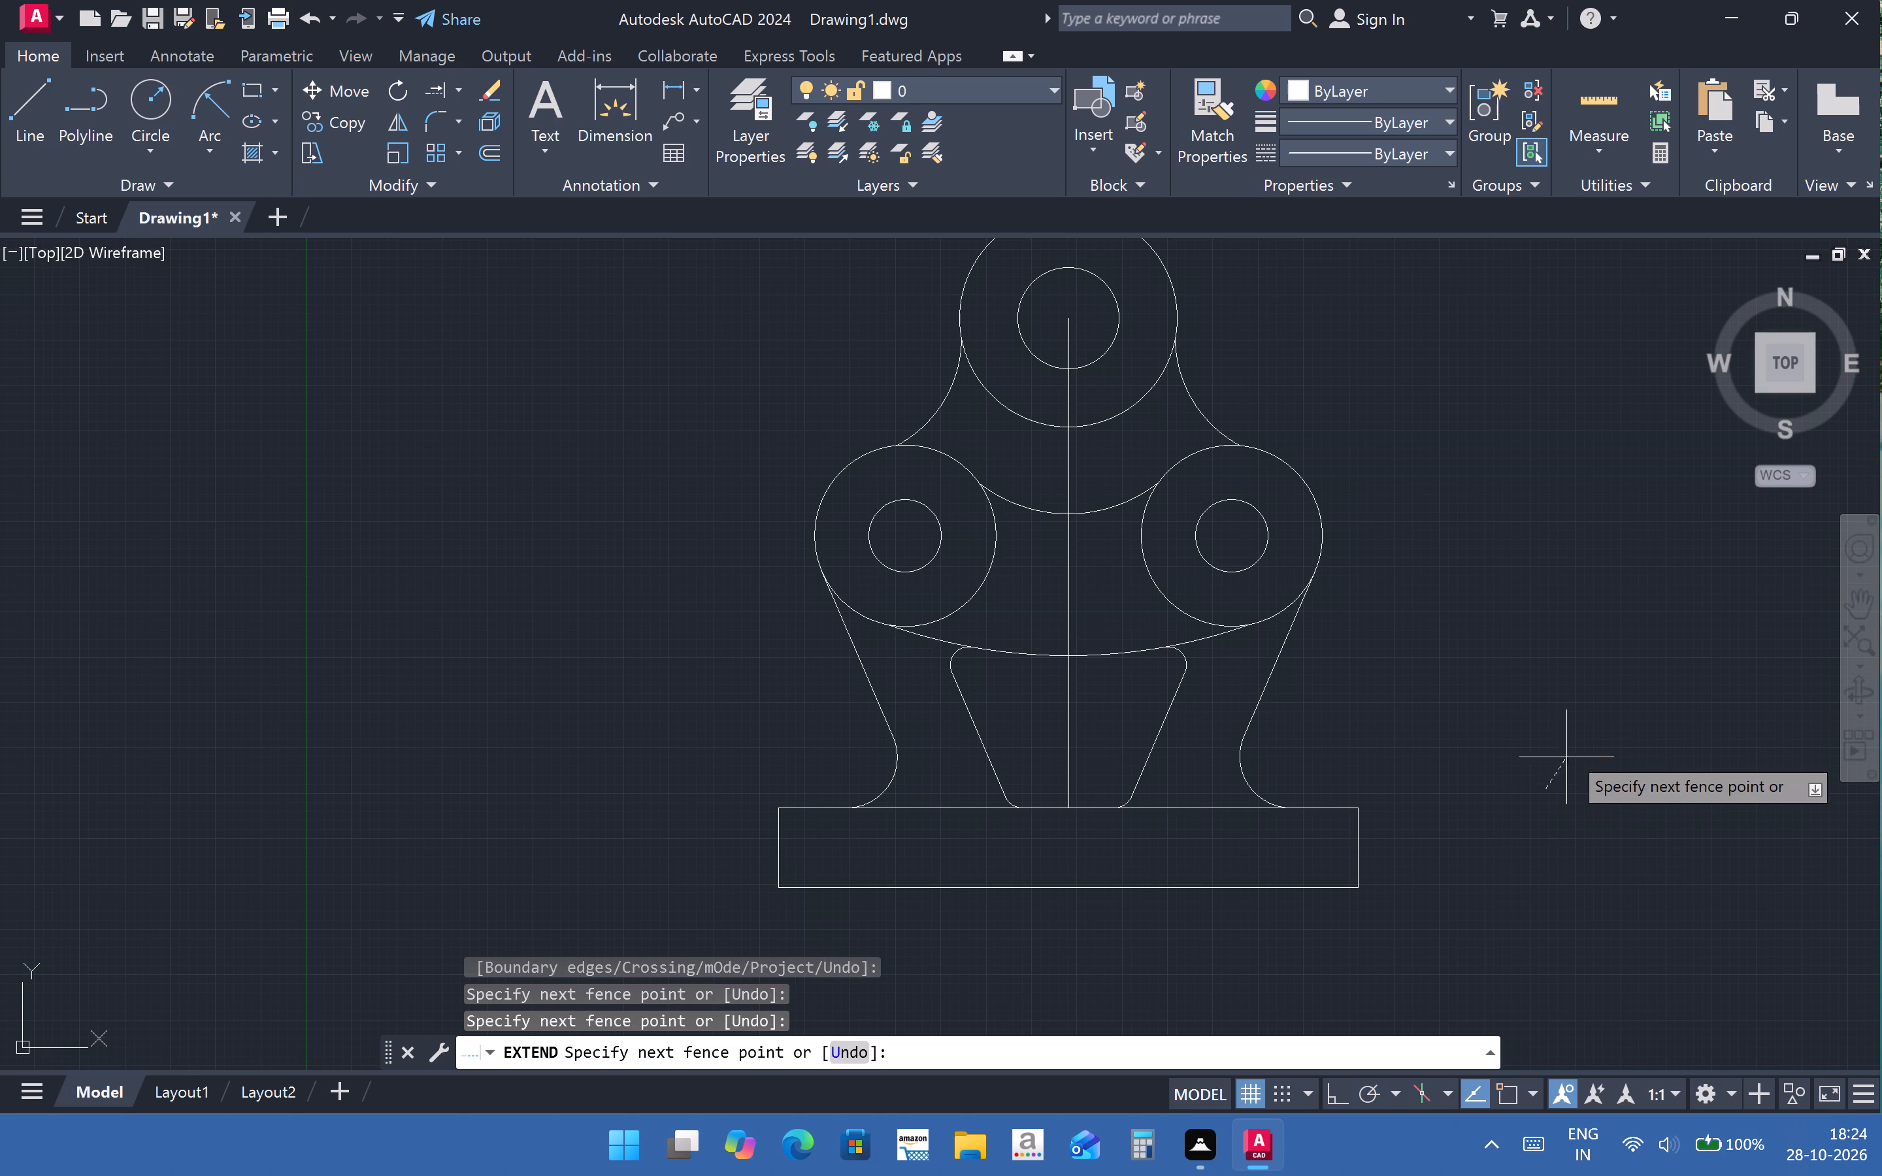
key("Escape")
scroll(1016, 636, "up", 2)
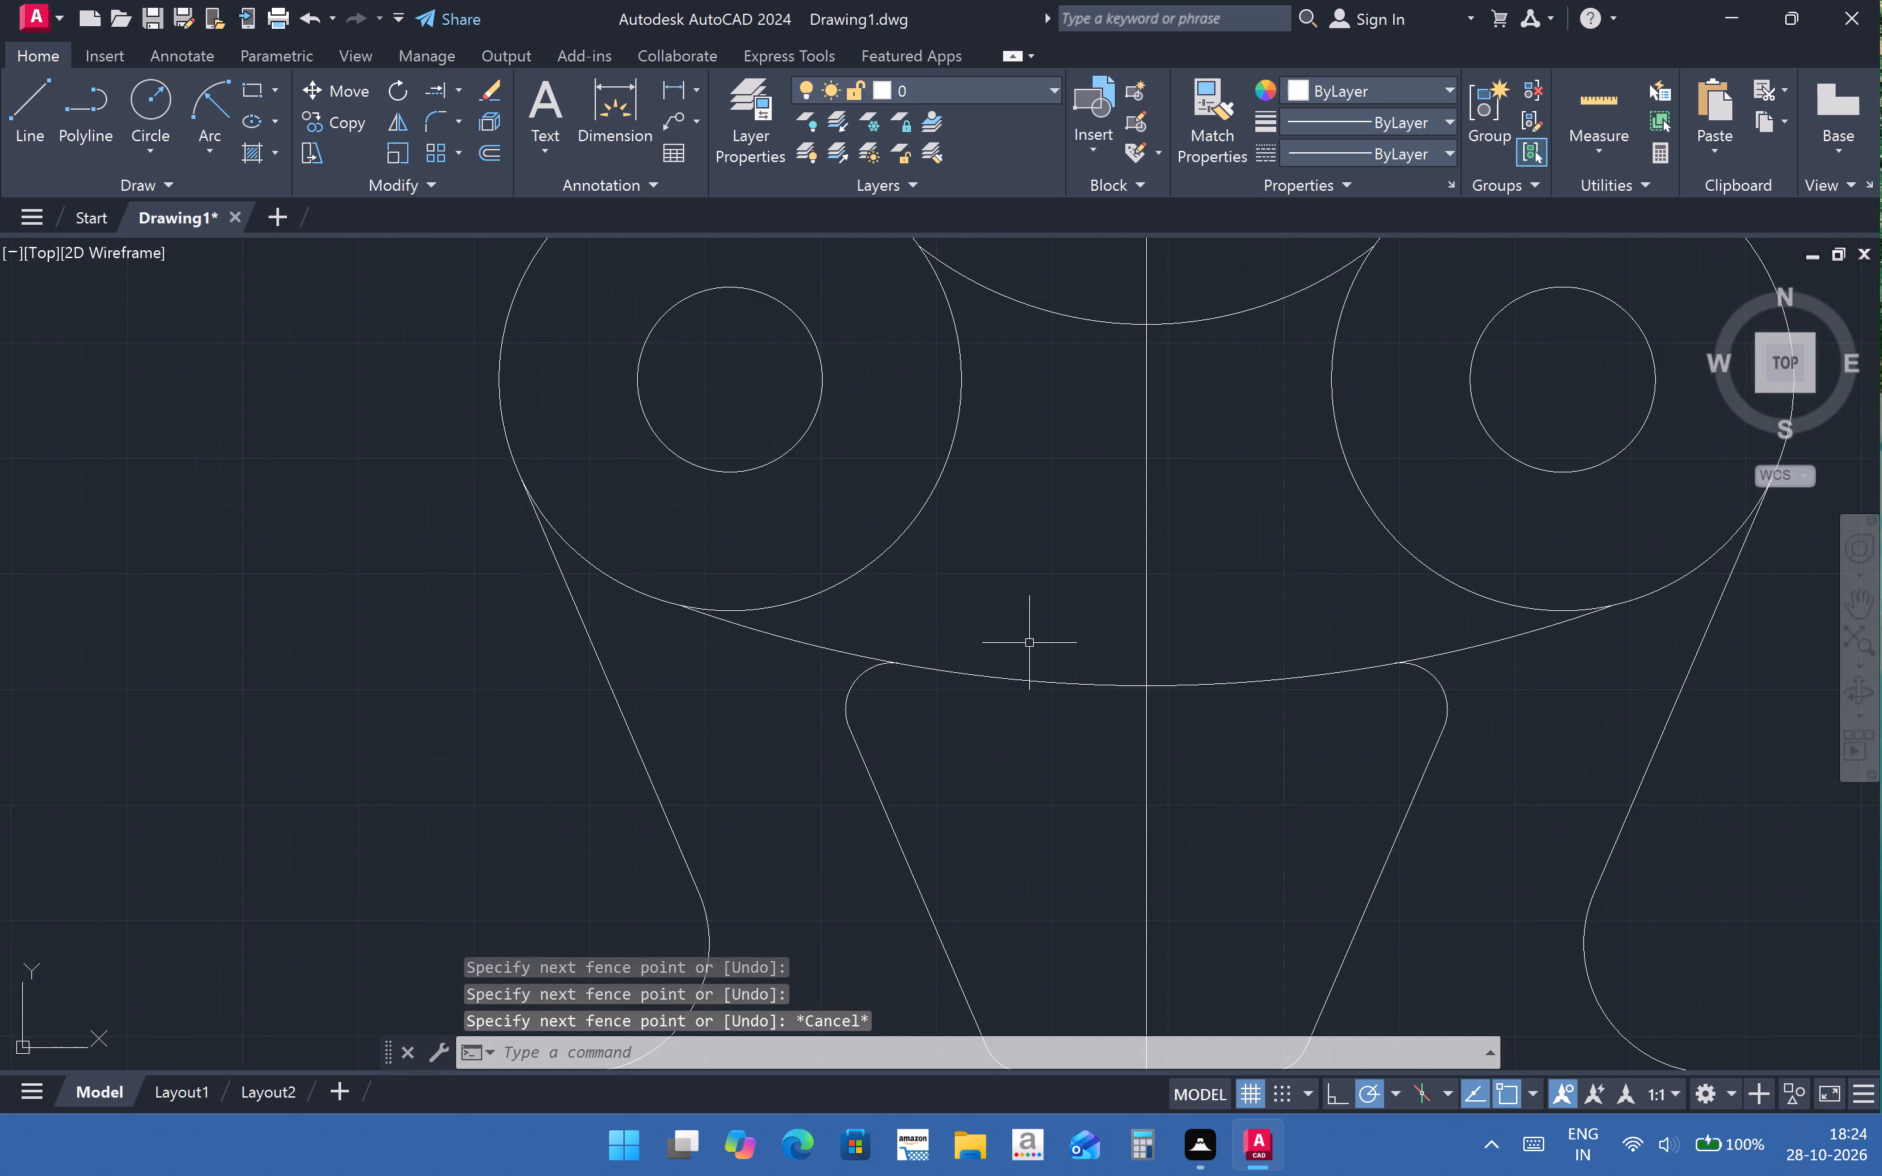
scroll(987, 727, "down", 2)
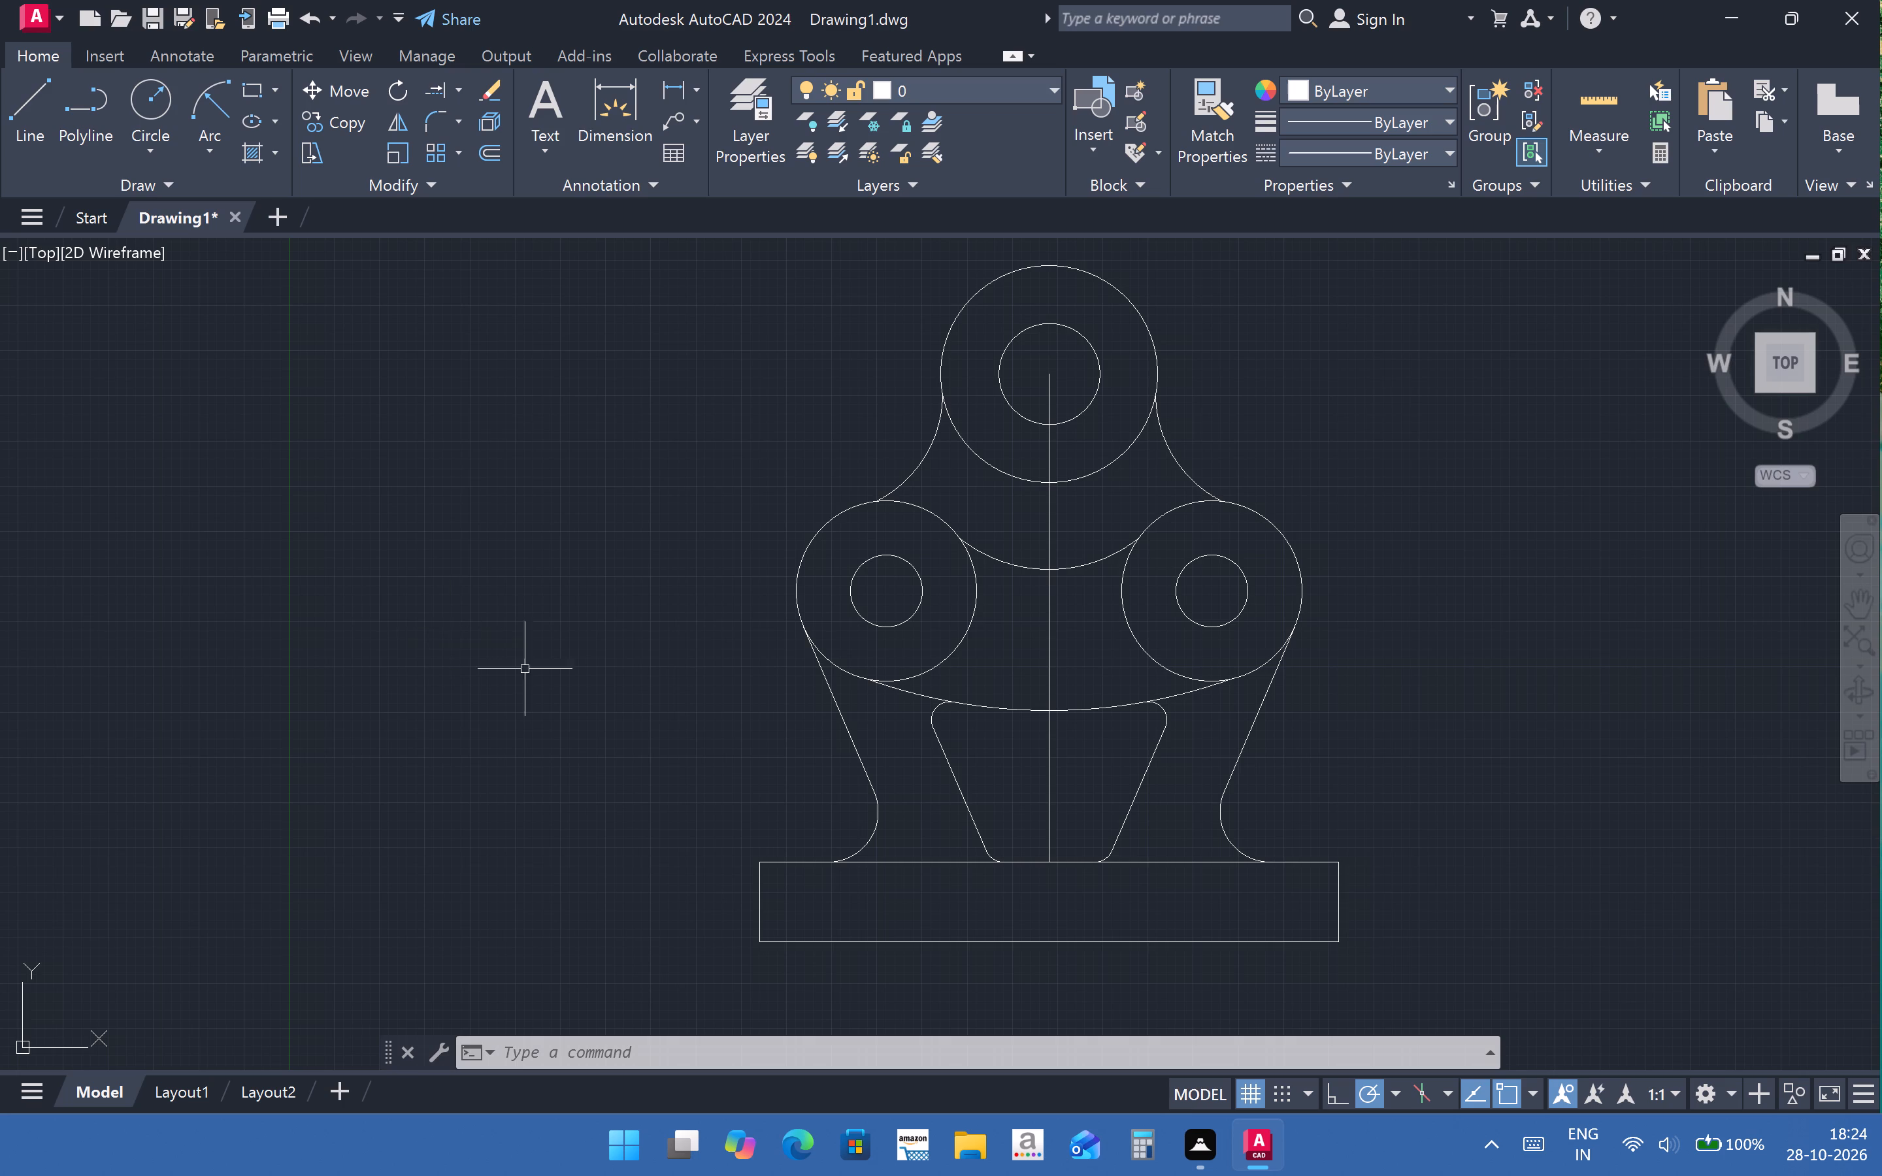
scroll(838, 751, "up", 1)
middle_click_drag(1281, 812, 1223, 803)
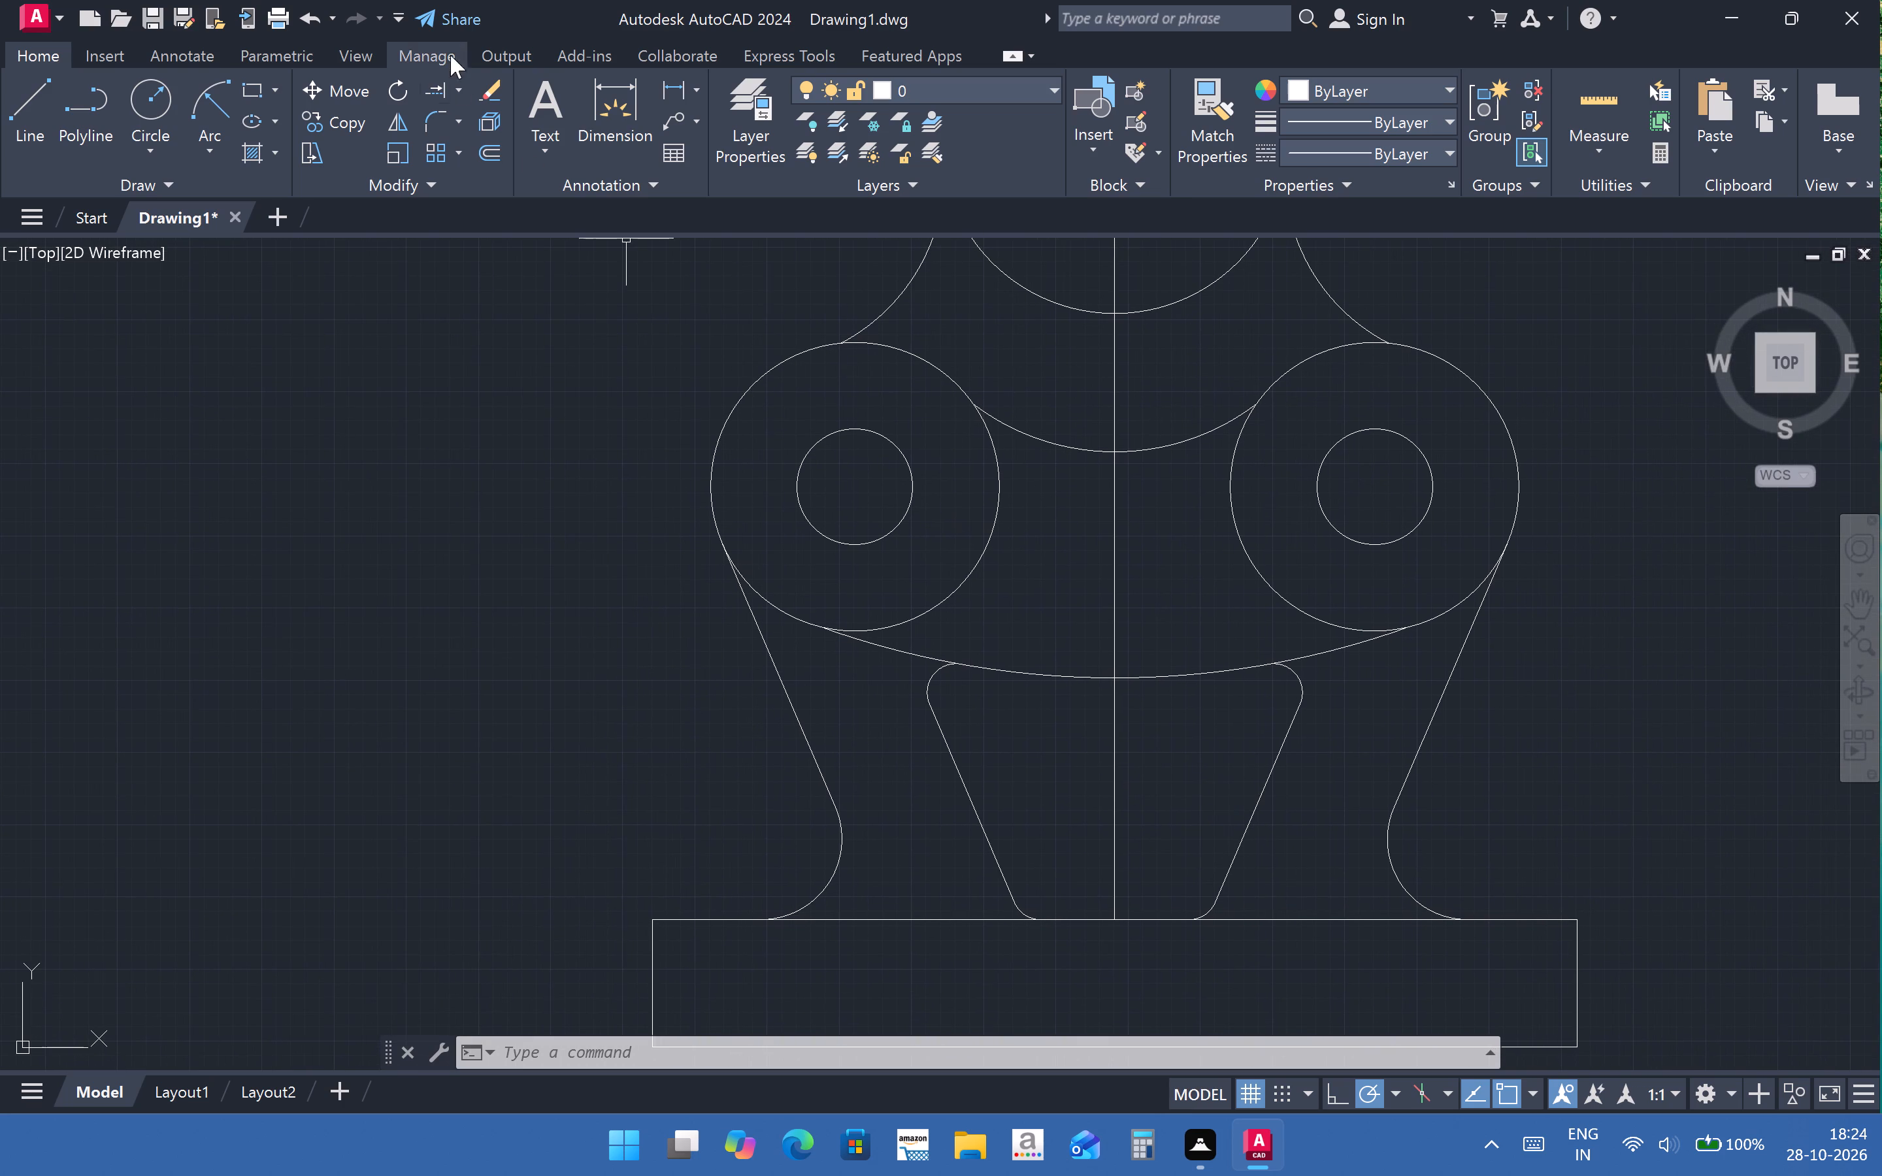
Undo the arc extension, the base top-edge trims and redrawn lines, and all of the inner opening's 5 mm fillets.
left_click(316, 12)
left_click(316, 12)
left_click(316, 12)
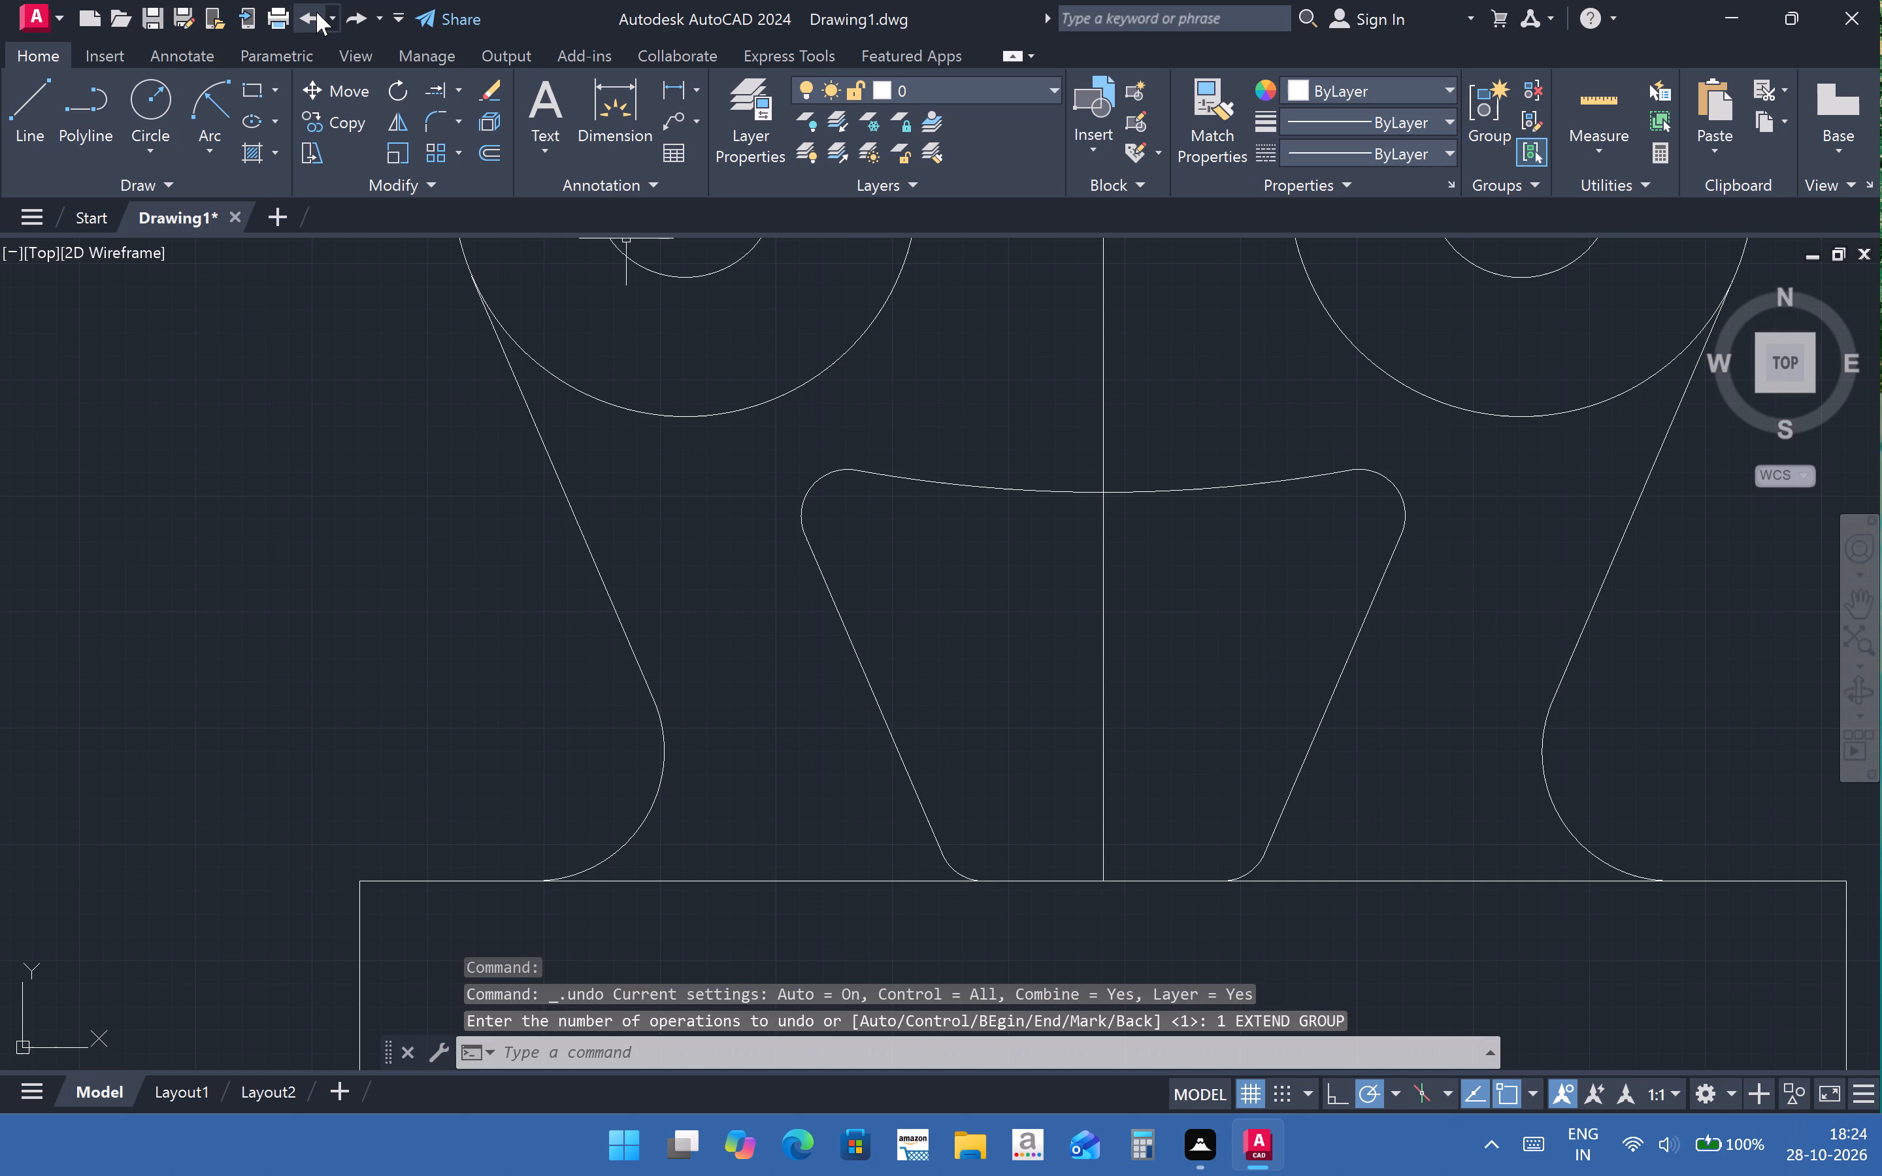
left_click(316, 12)
double_click(316, 12)
double_click(316, 12)
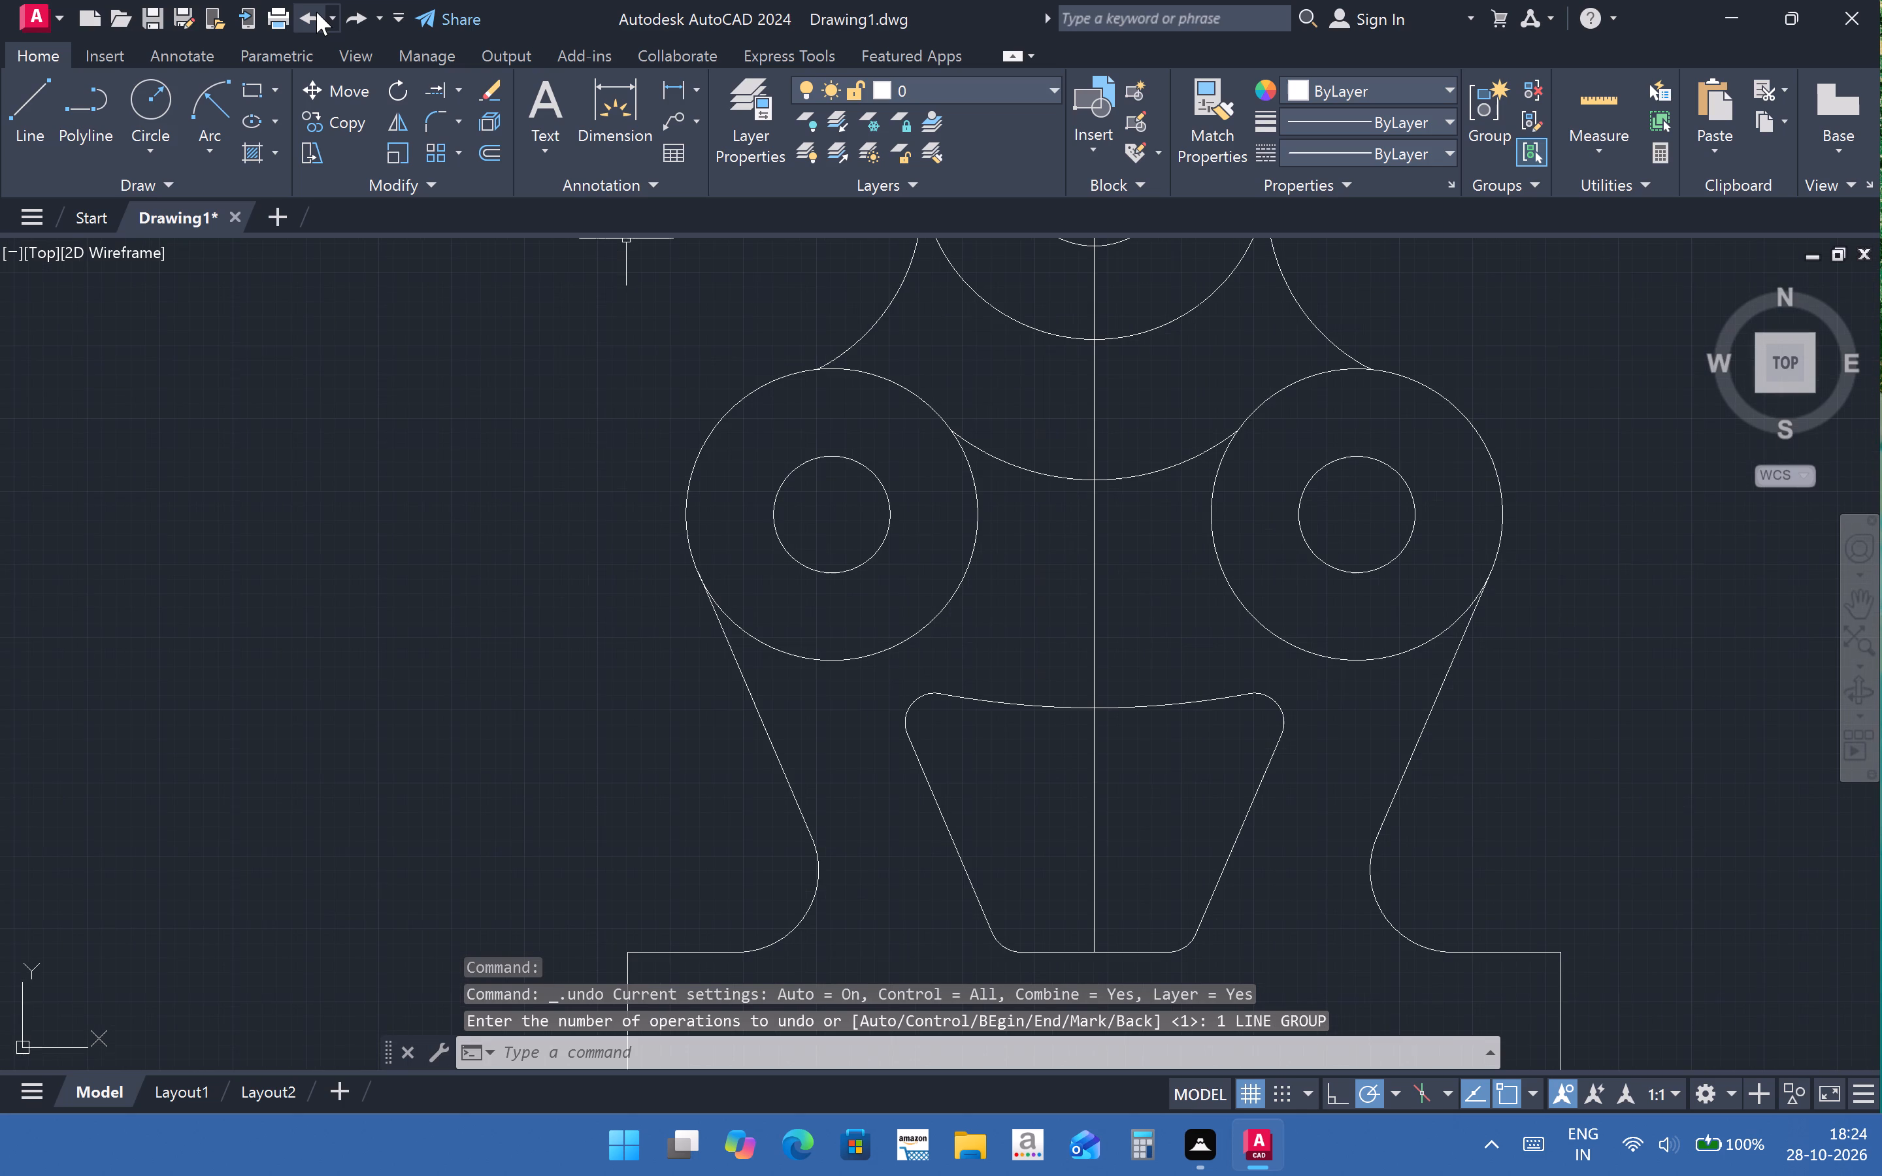
double_click(316, 12)
left_click(316, 12)
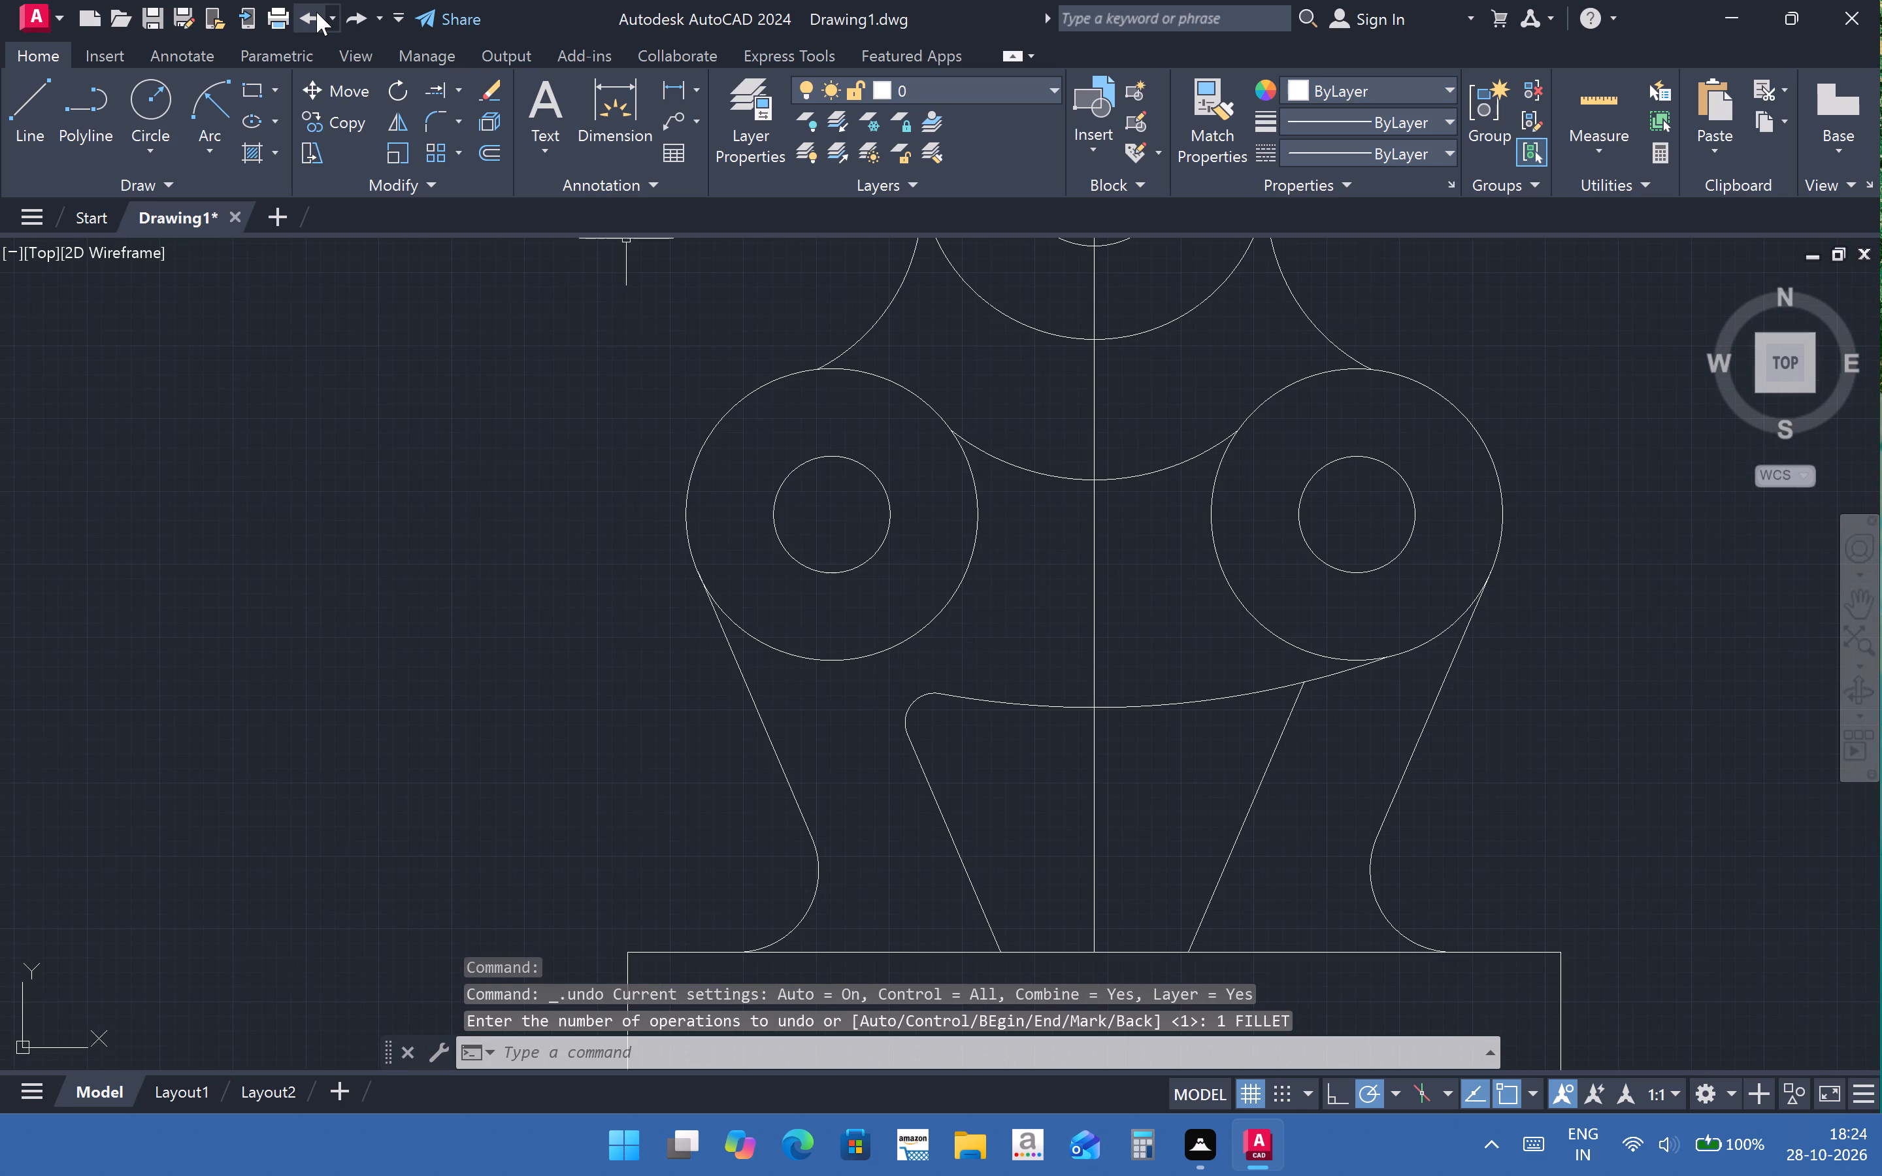
left_click(316, 12)
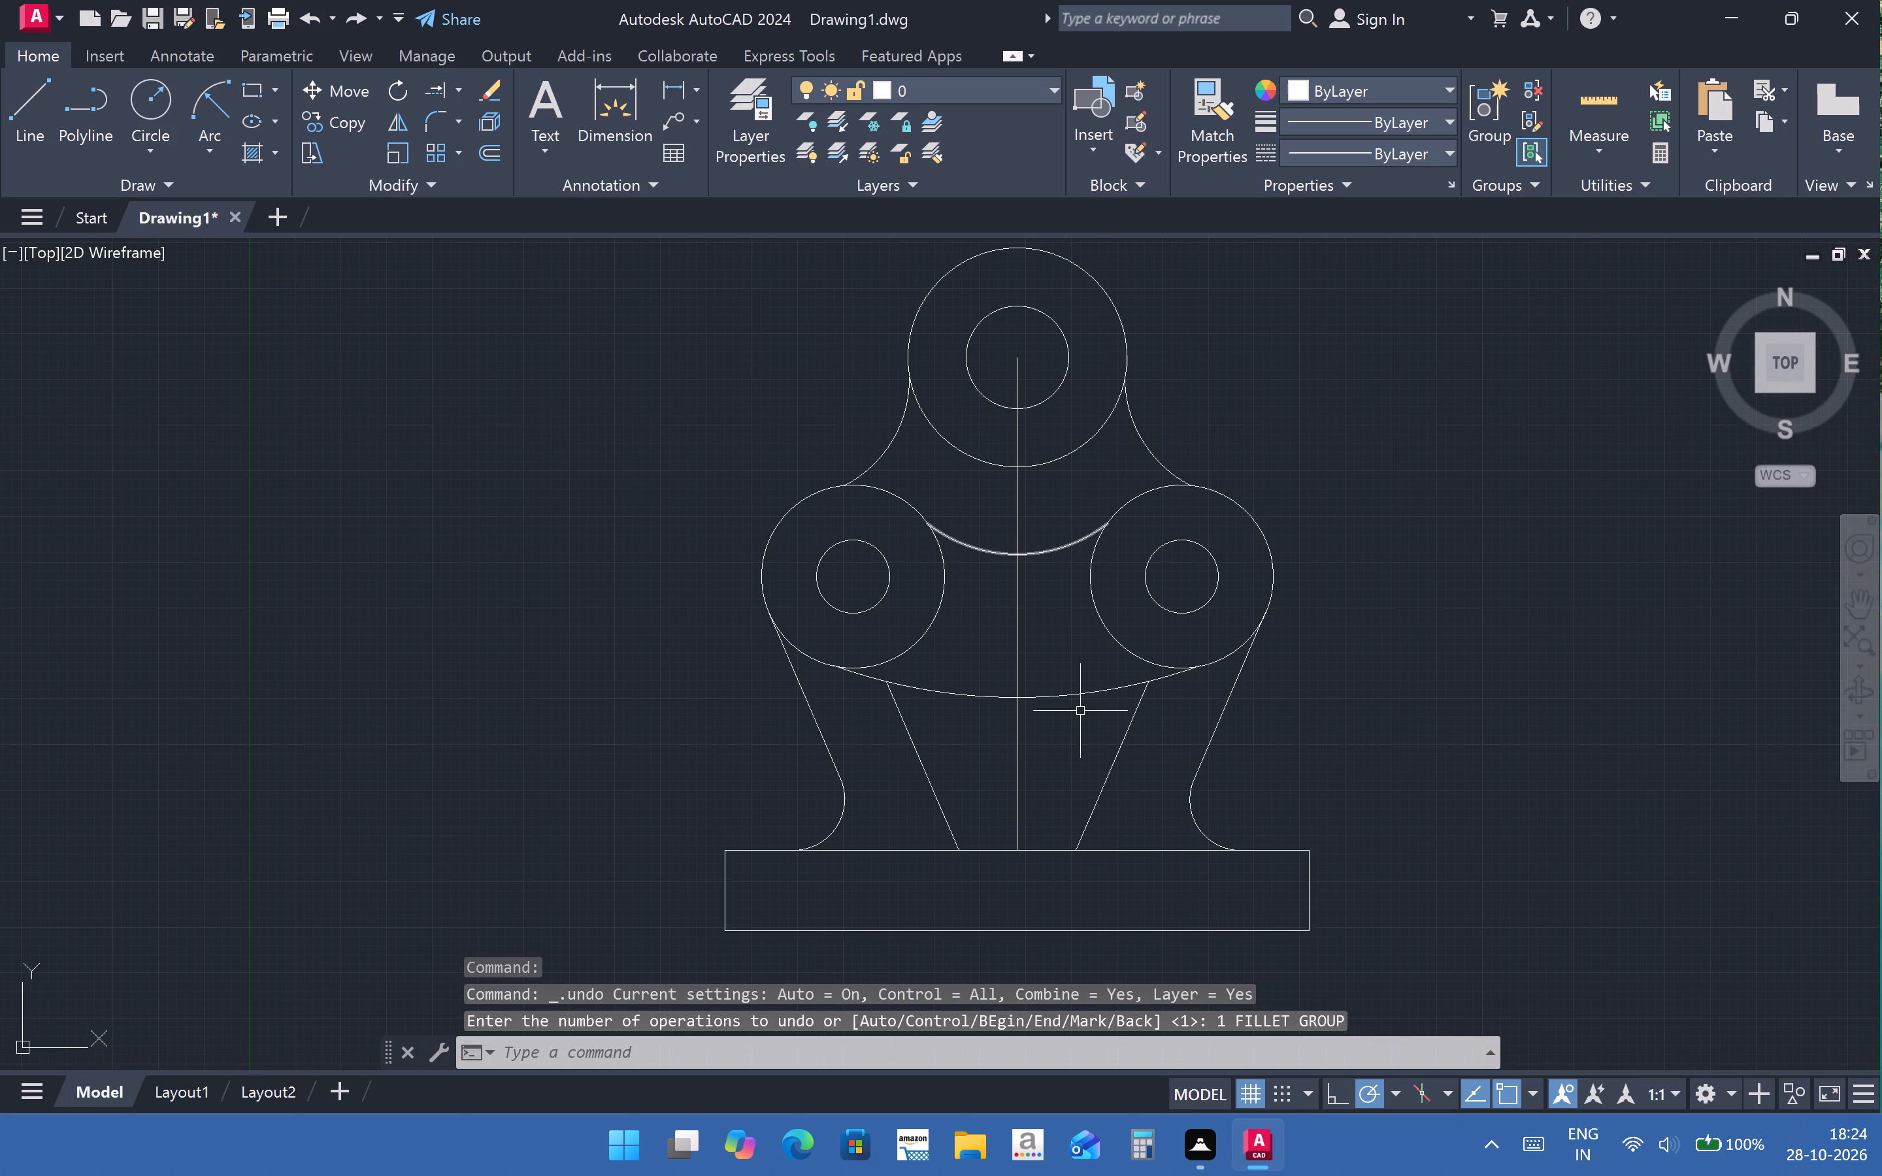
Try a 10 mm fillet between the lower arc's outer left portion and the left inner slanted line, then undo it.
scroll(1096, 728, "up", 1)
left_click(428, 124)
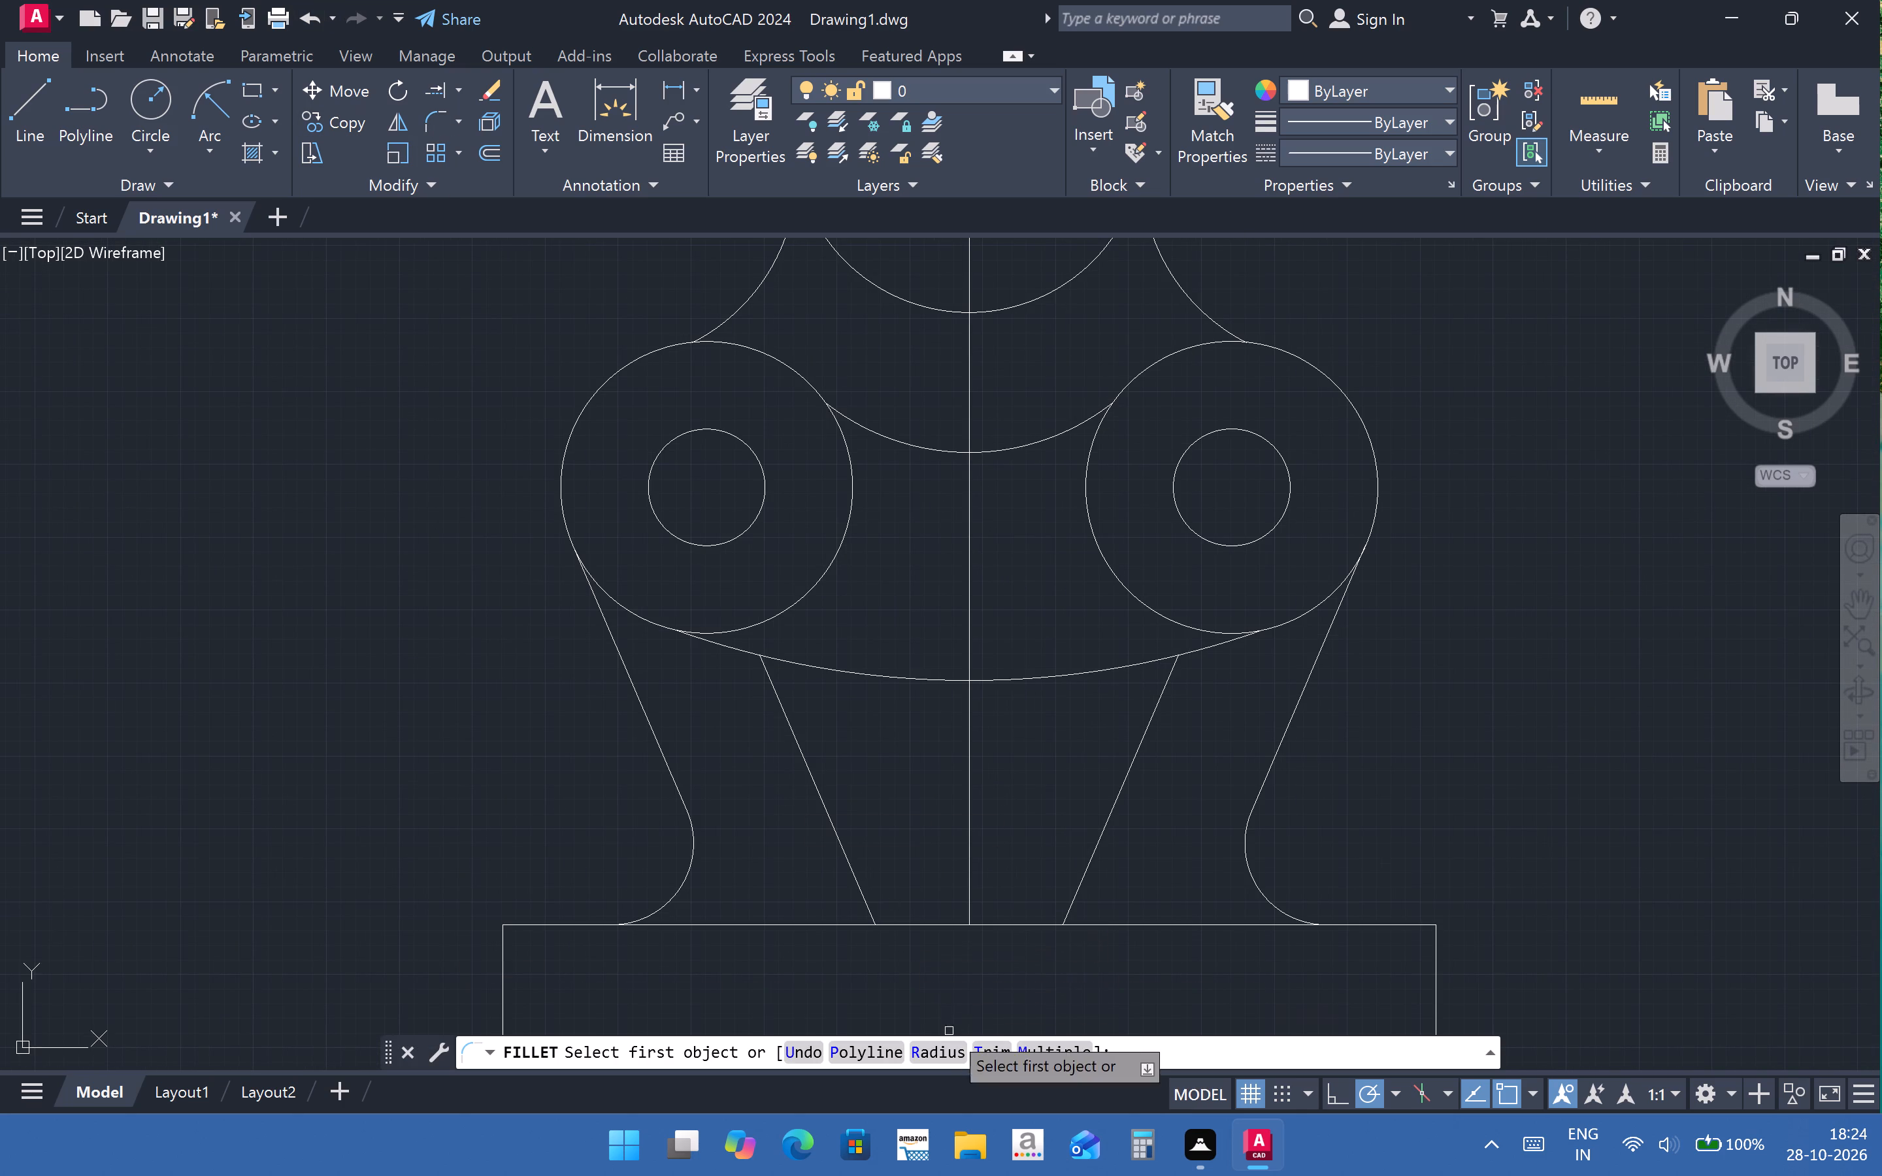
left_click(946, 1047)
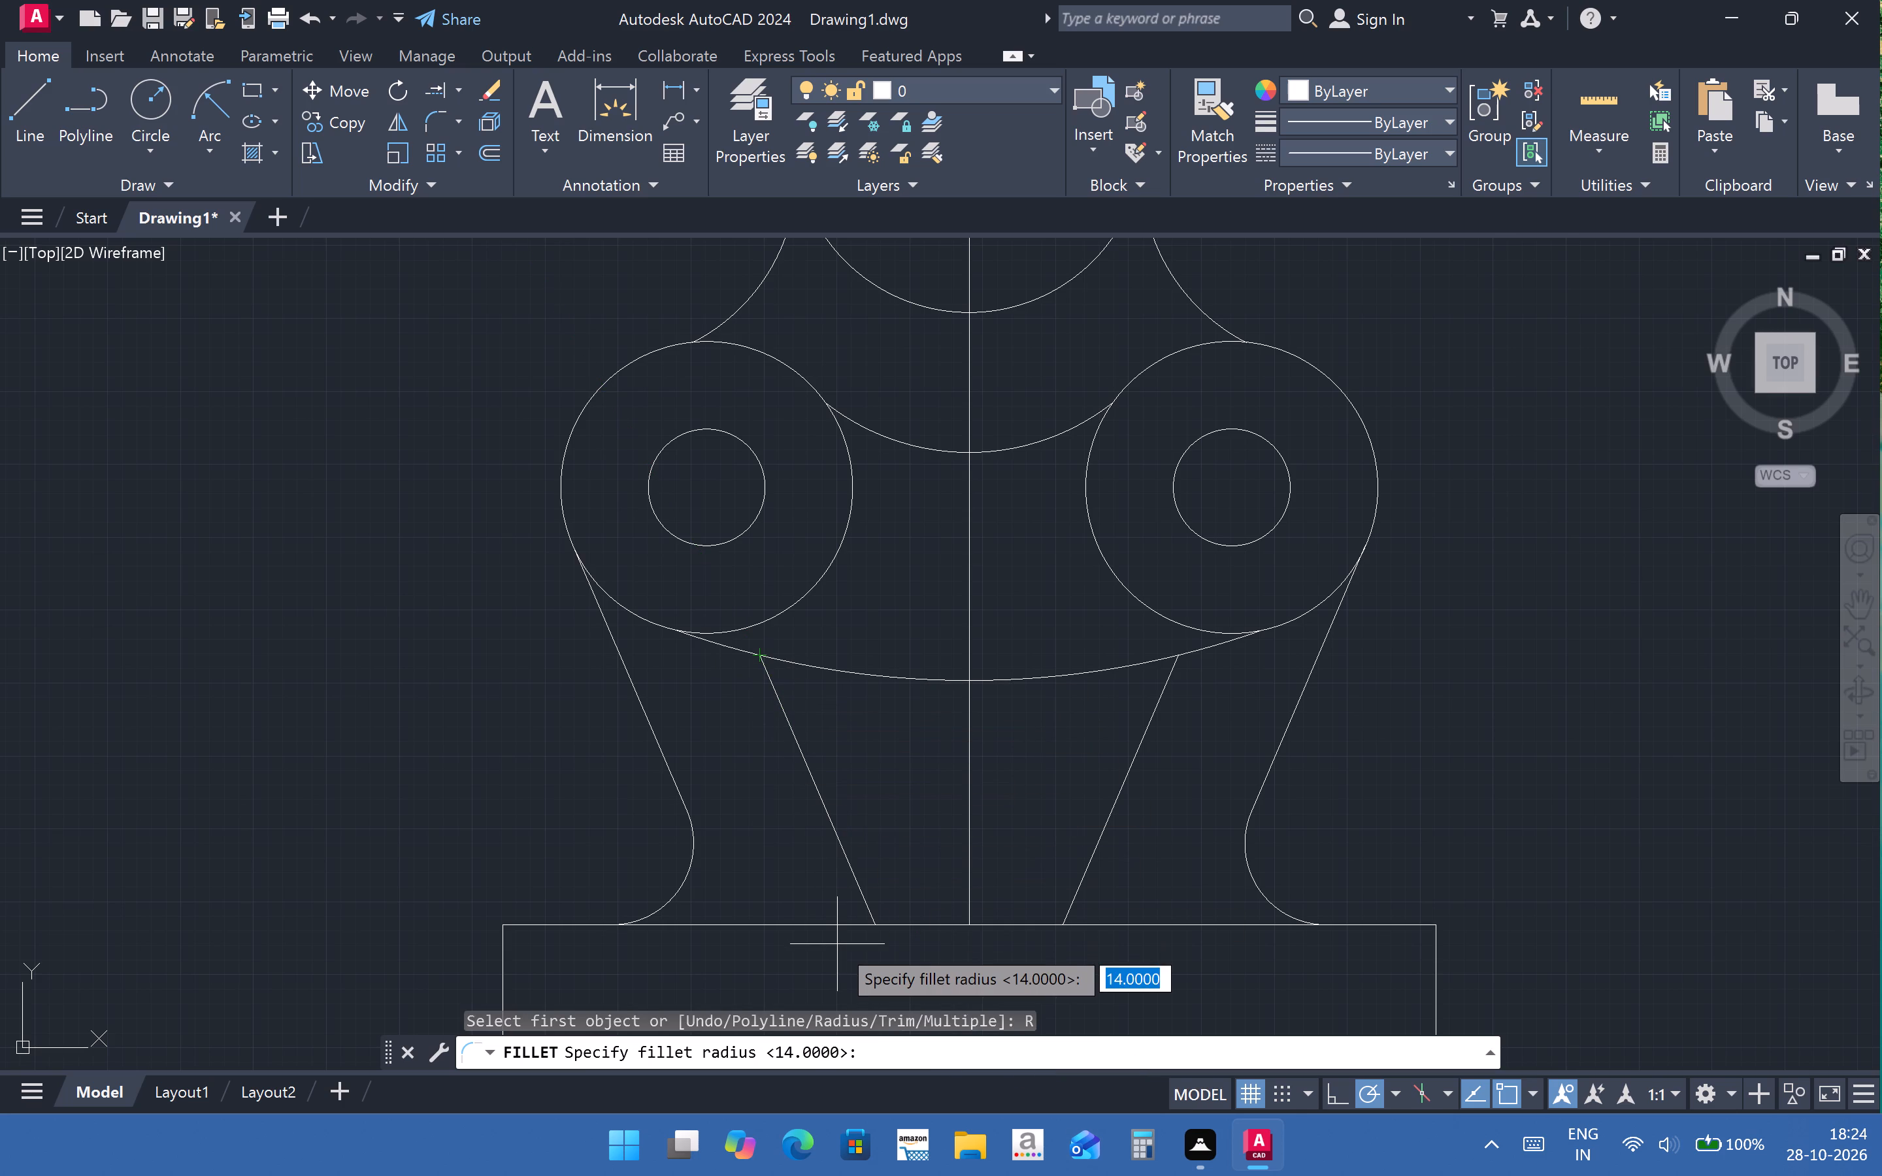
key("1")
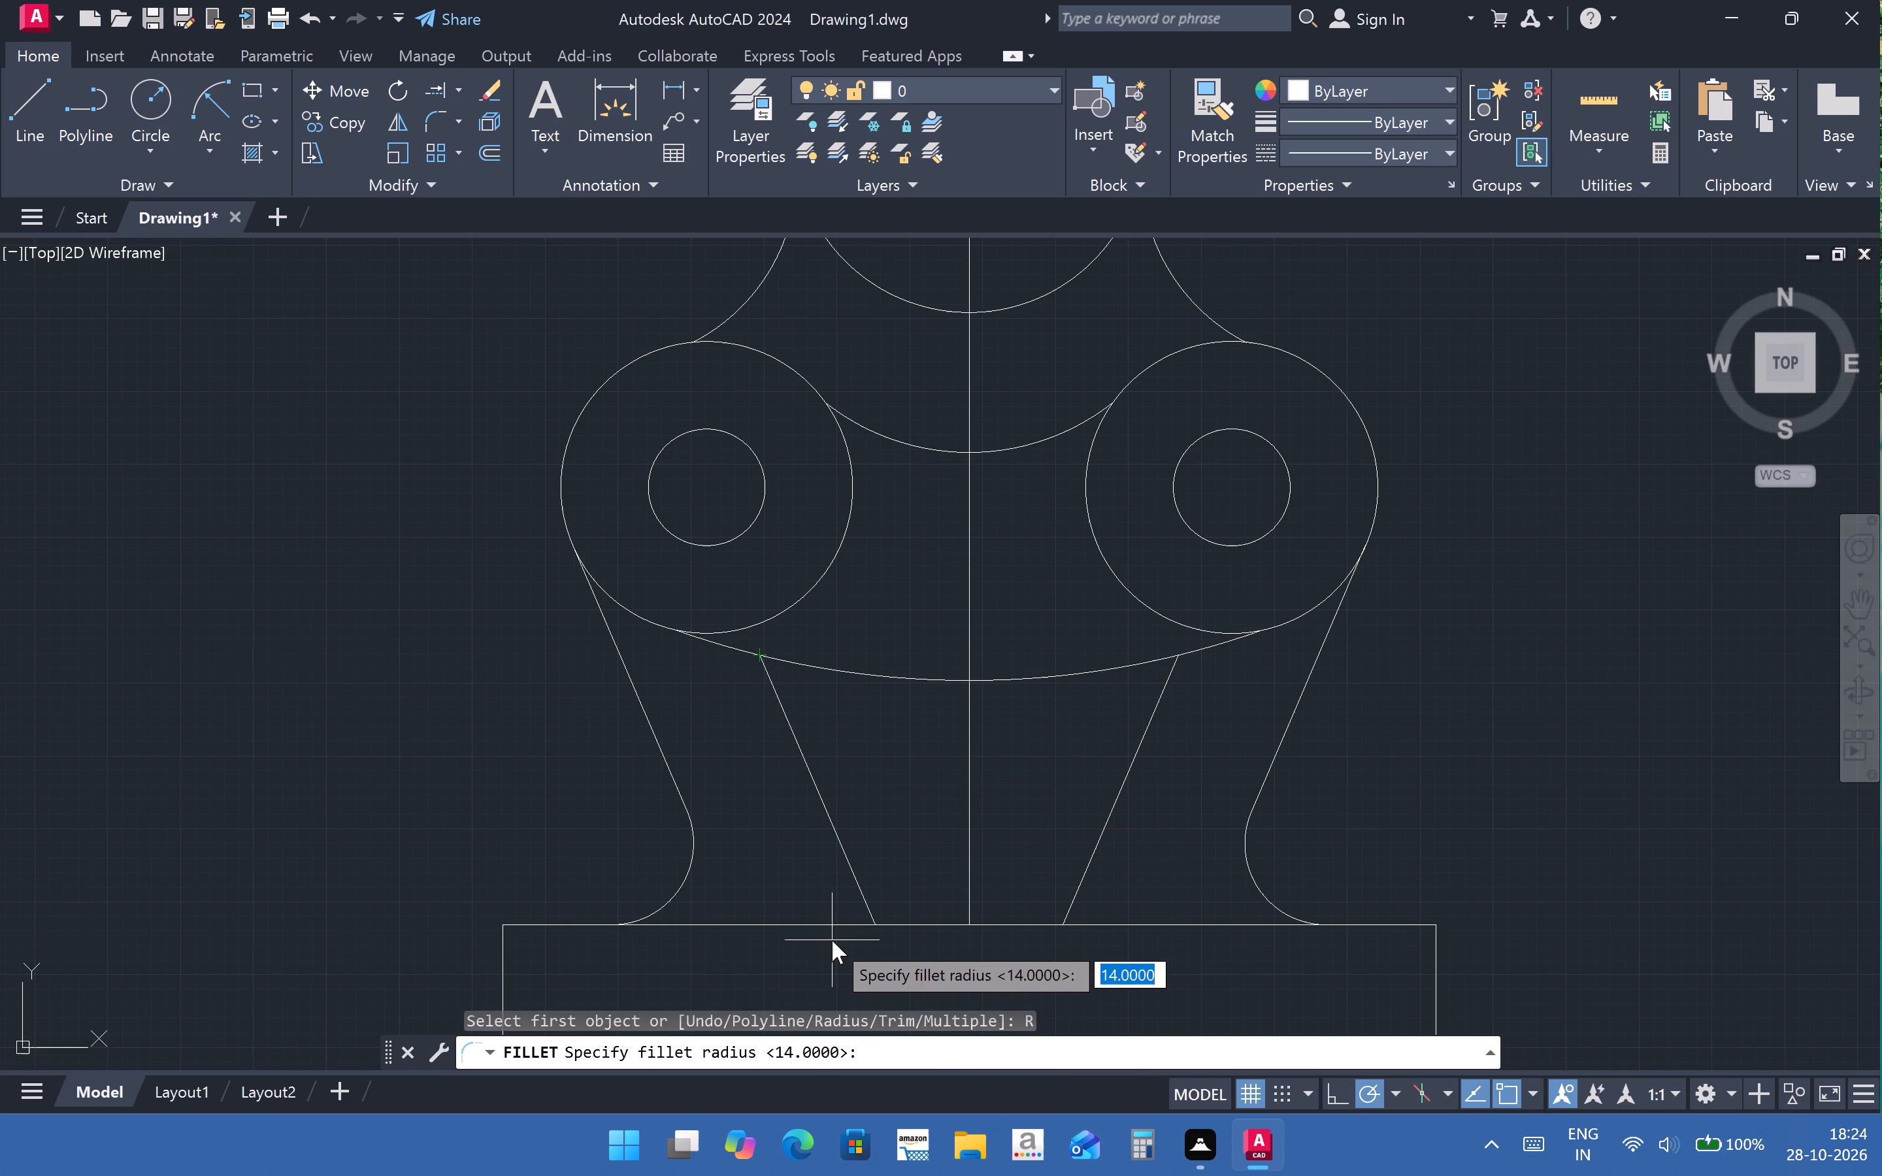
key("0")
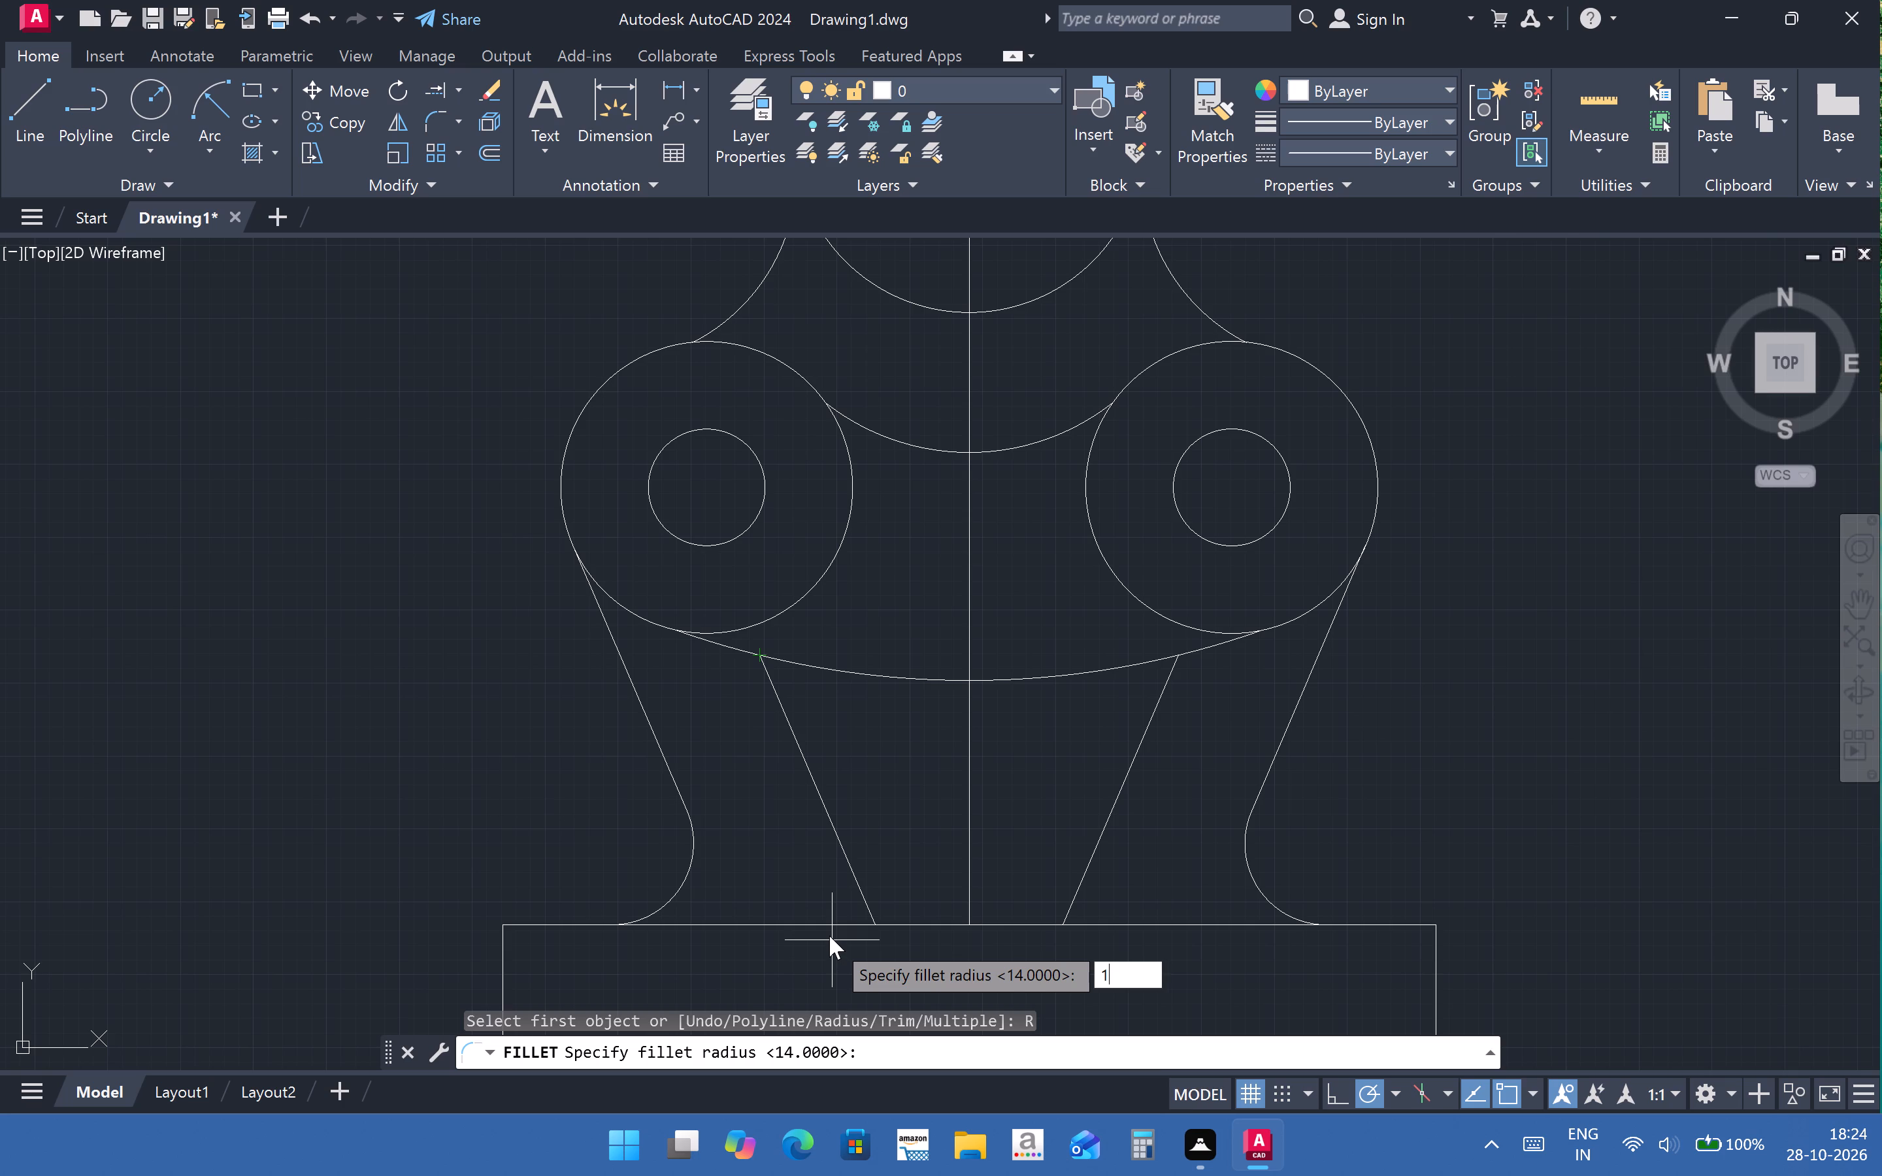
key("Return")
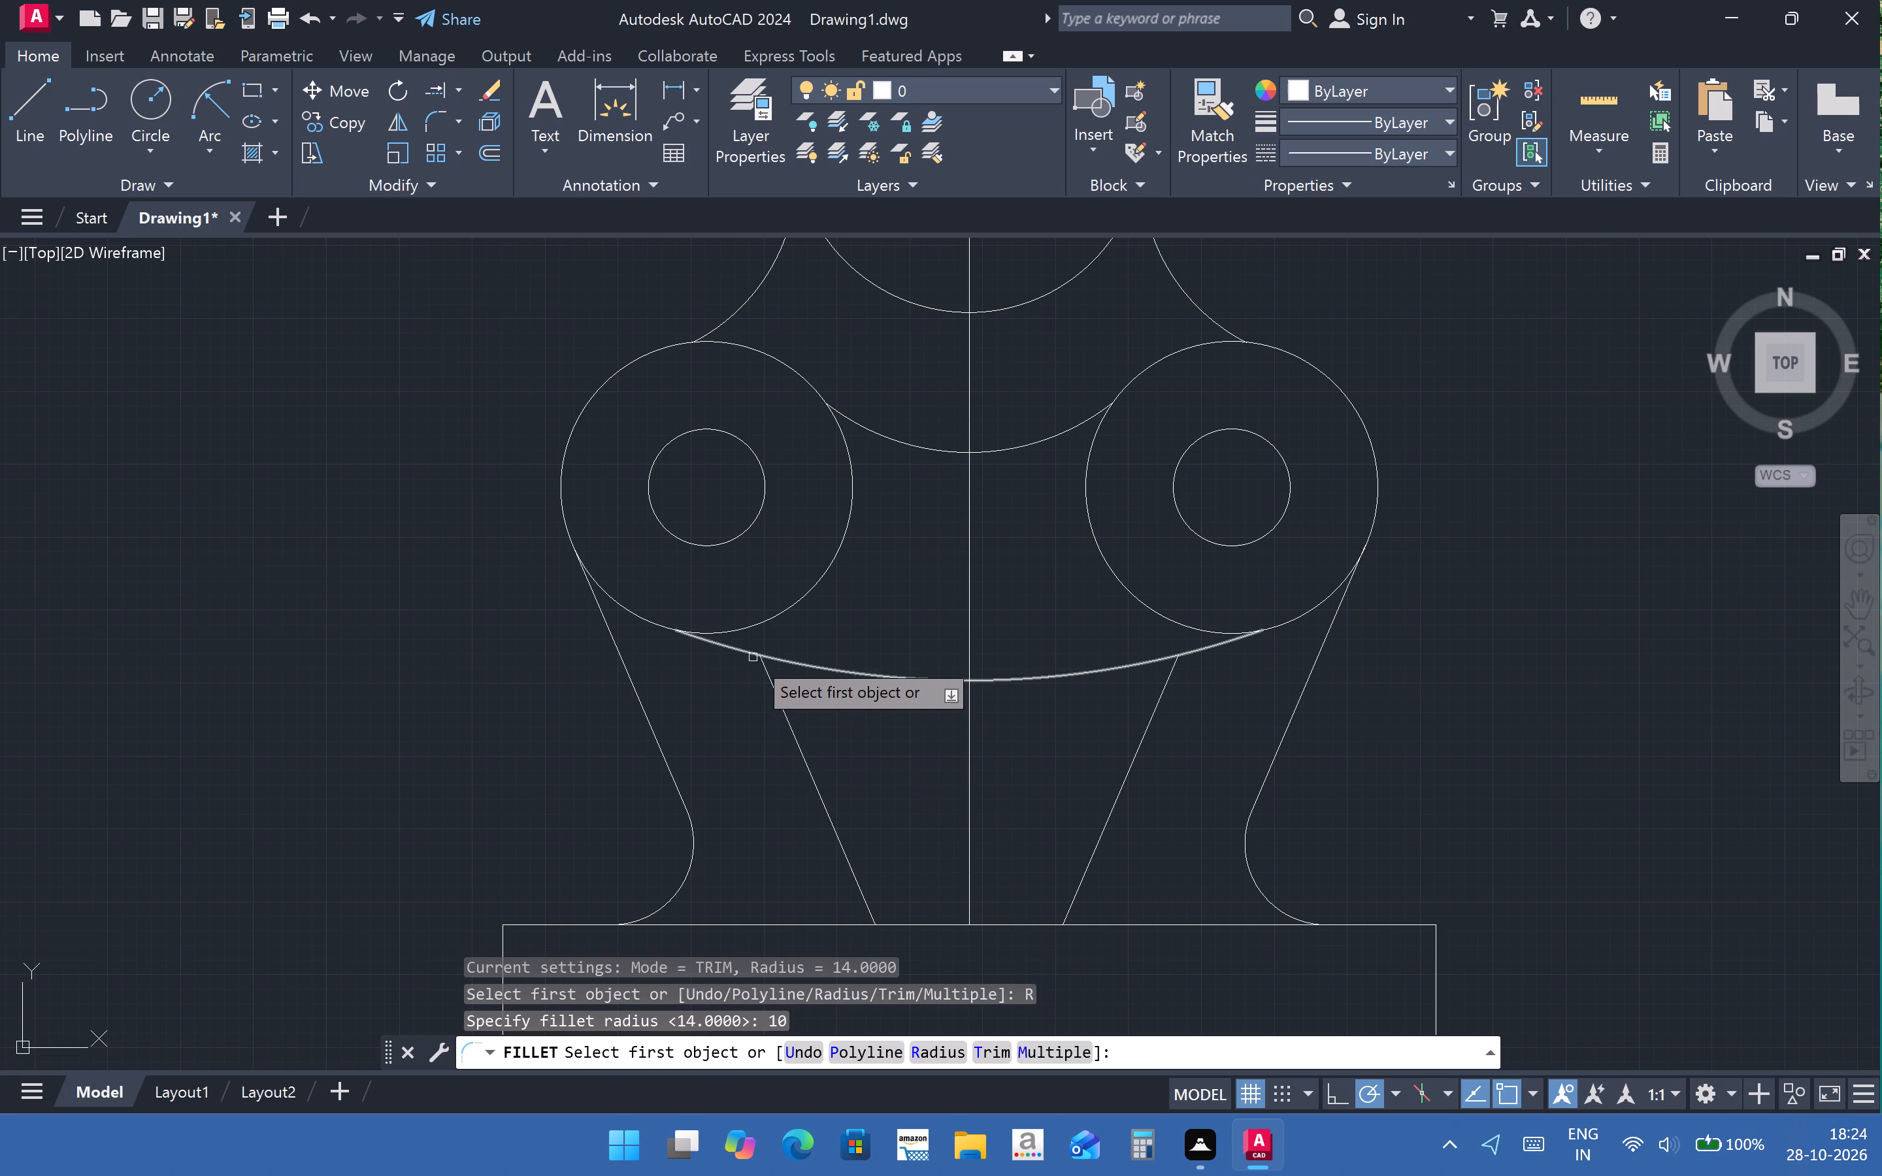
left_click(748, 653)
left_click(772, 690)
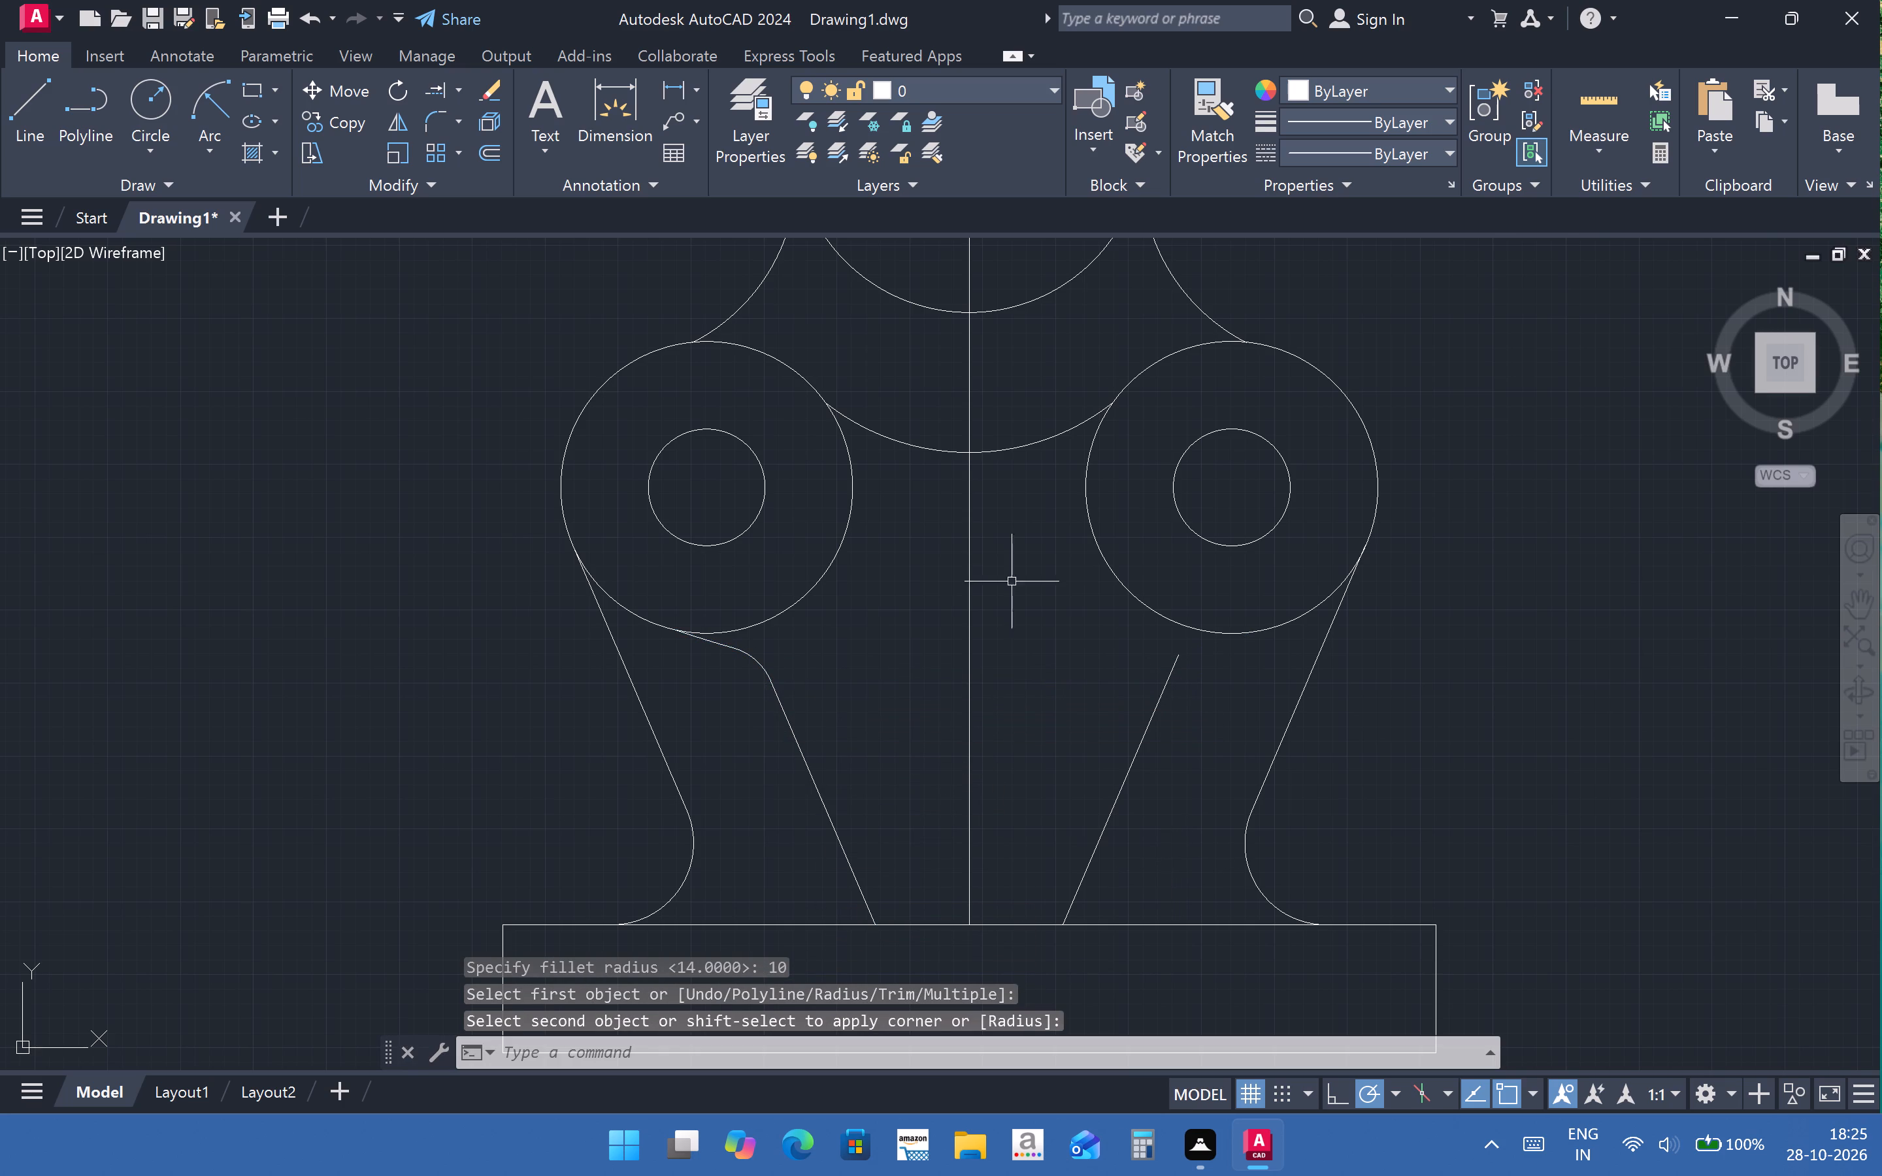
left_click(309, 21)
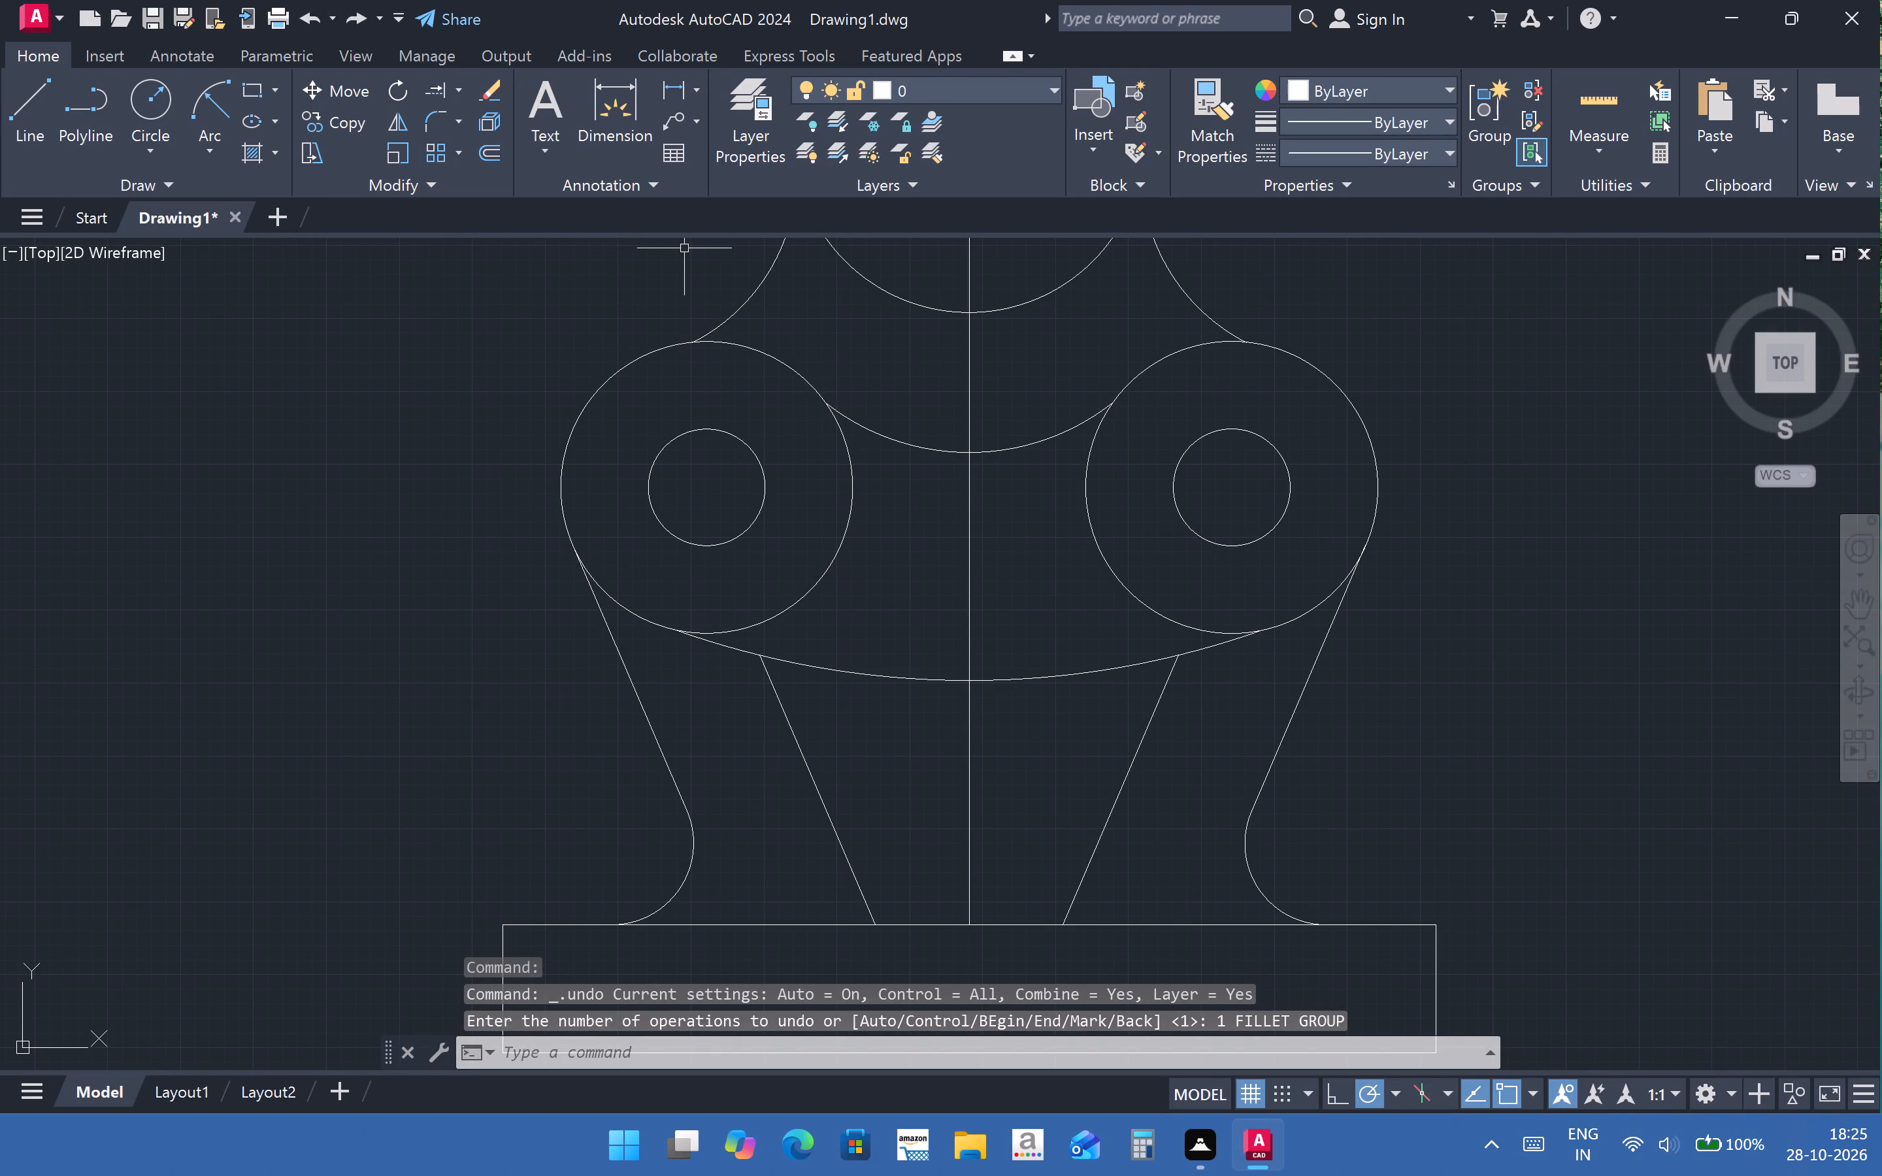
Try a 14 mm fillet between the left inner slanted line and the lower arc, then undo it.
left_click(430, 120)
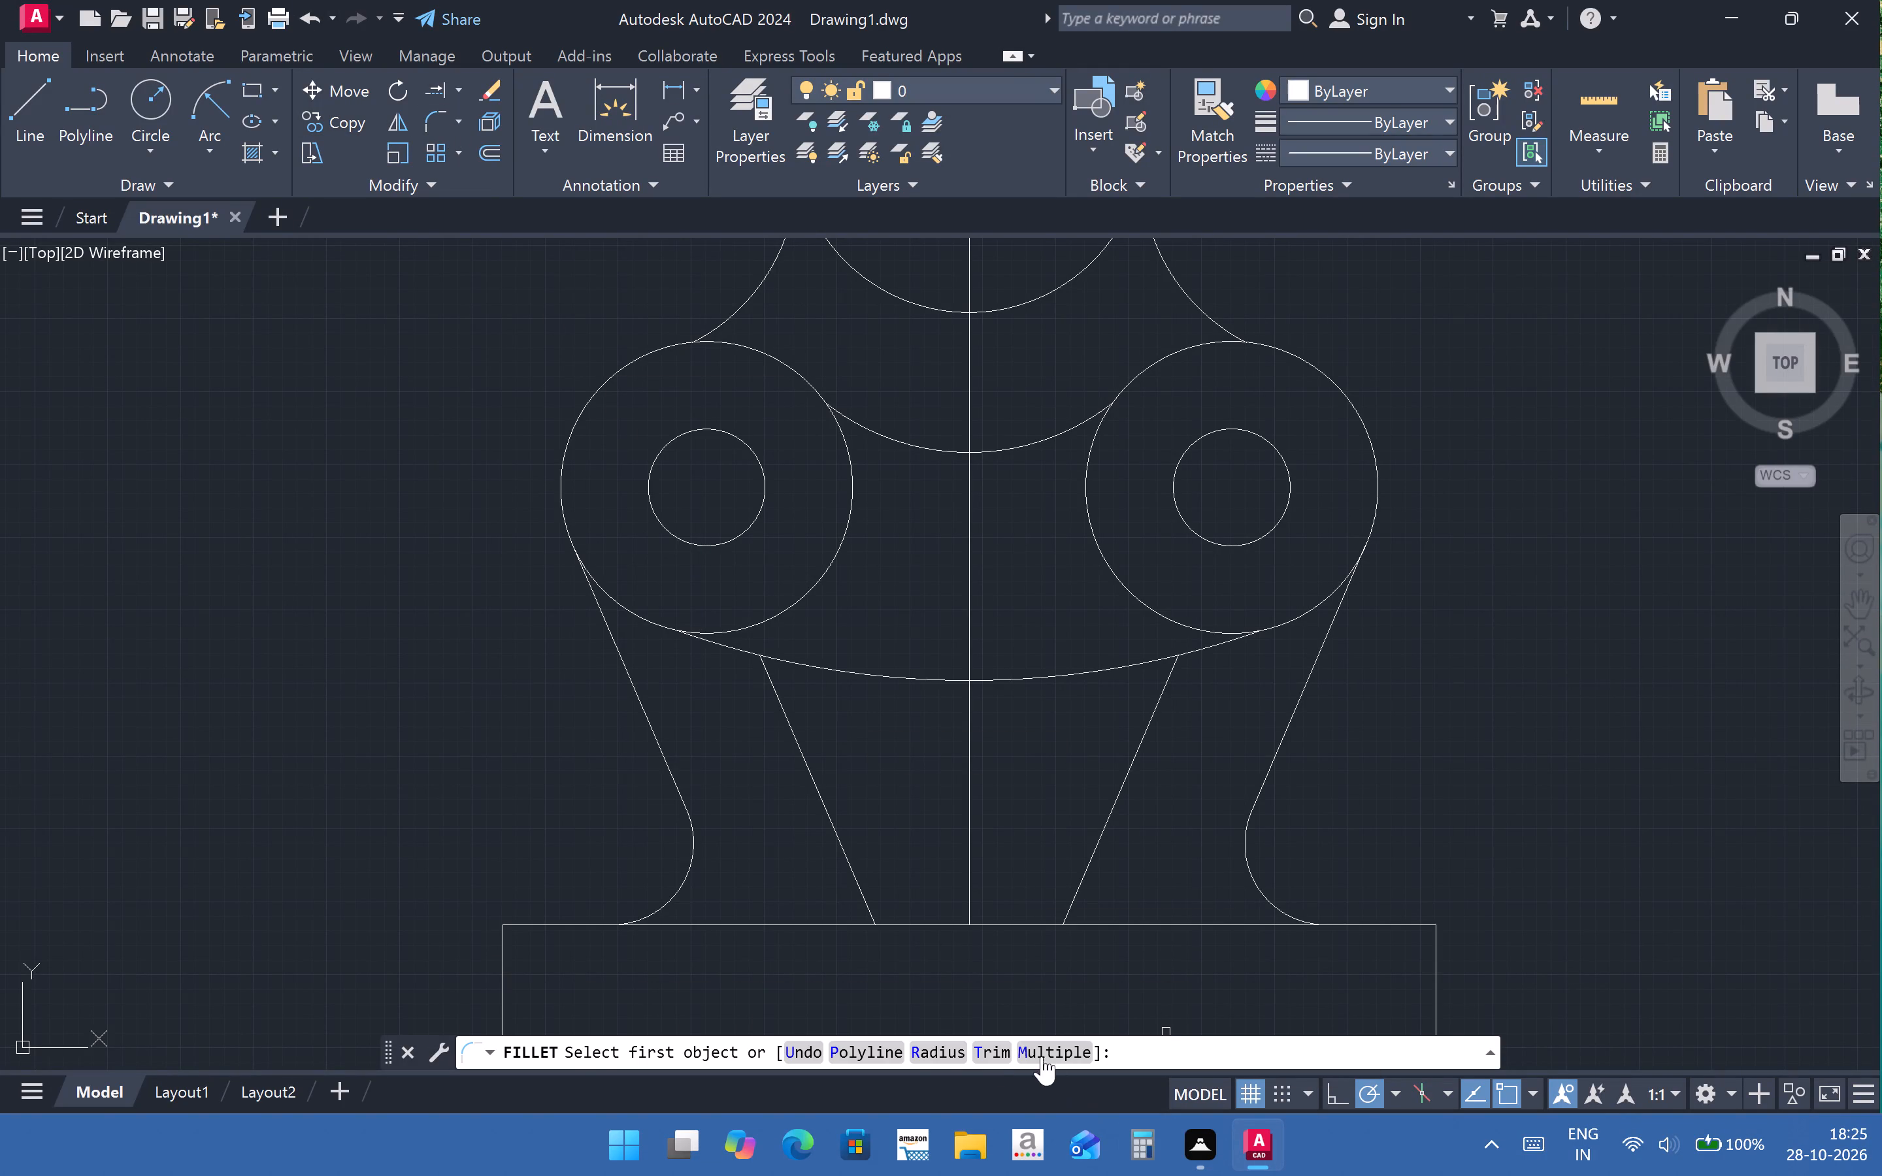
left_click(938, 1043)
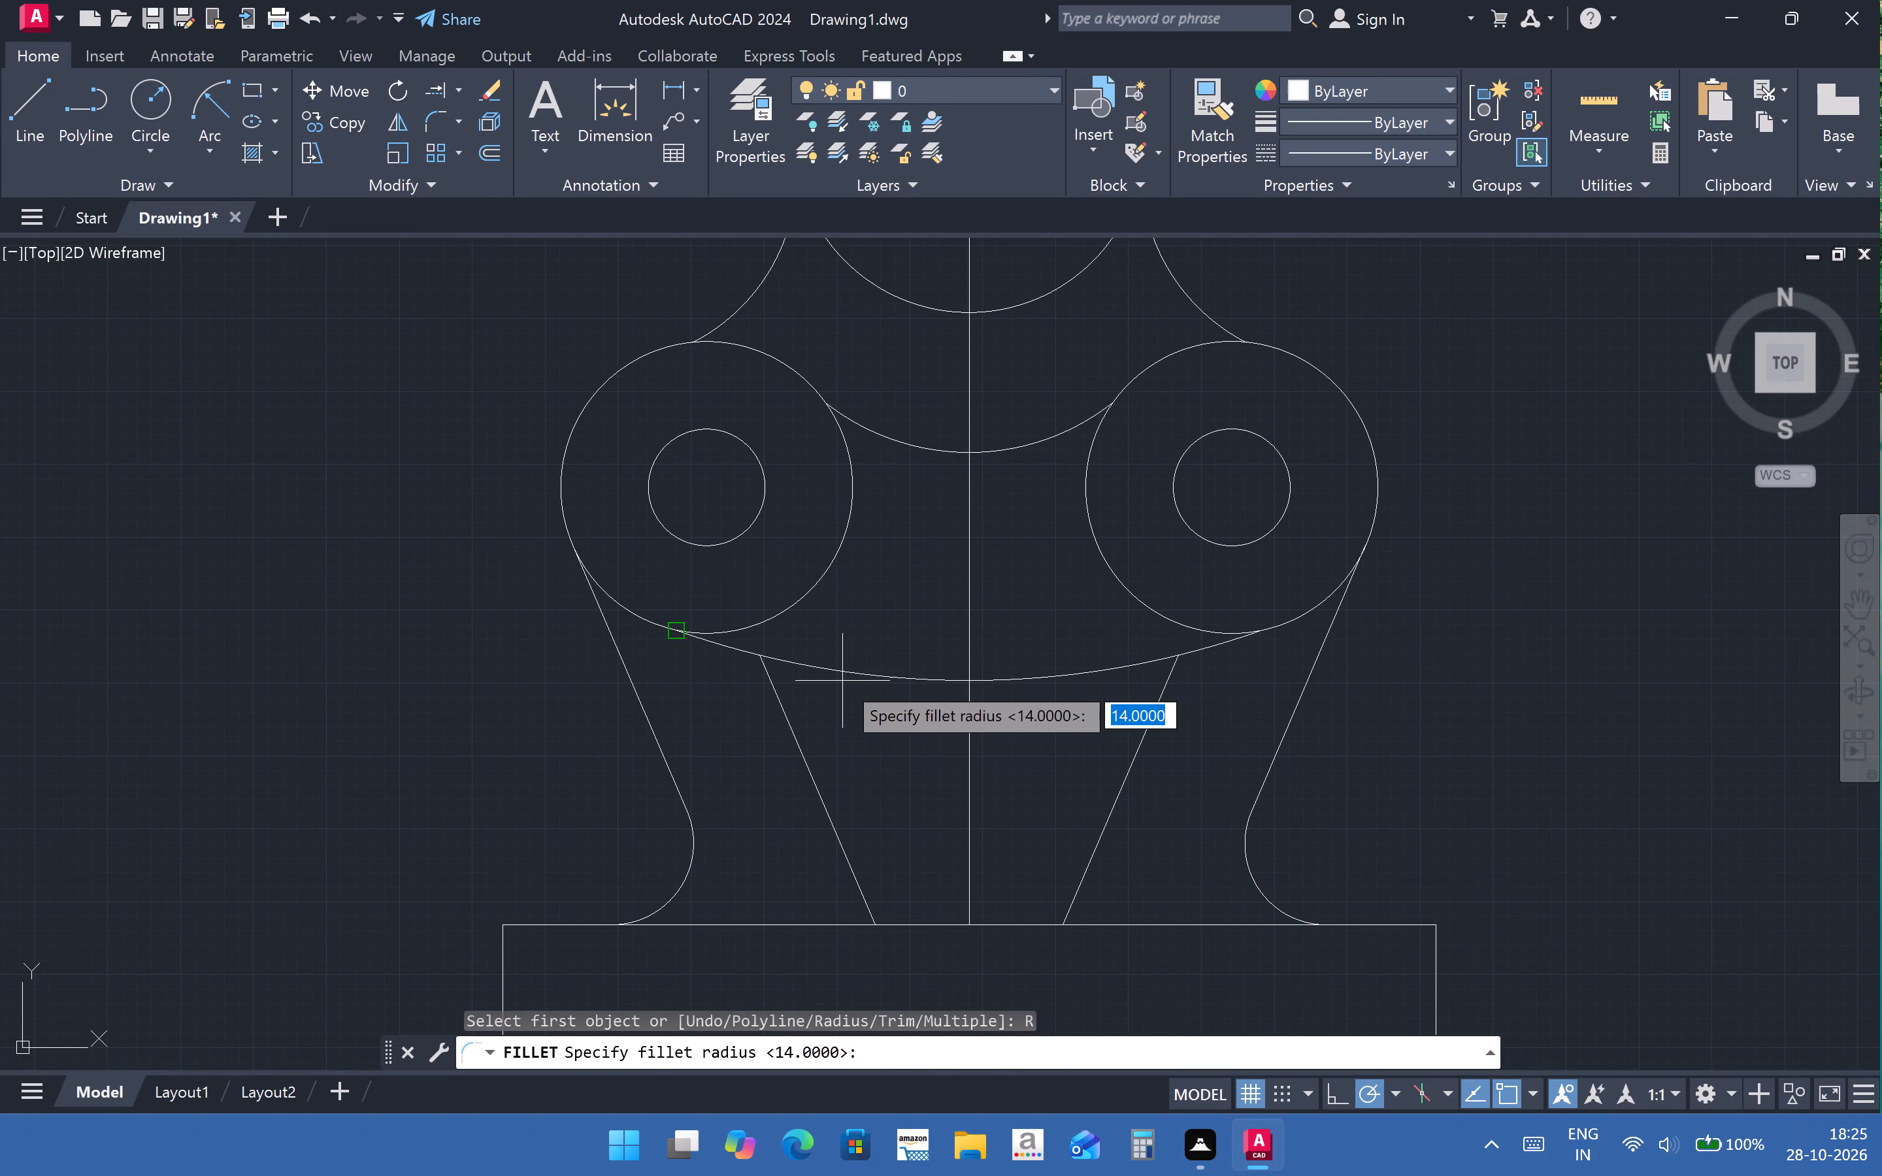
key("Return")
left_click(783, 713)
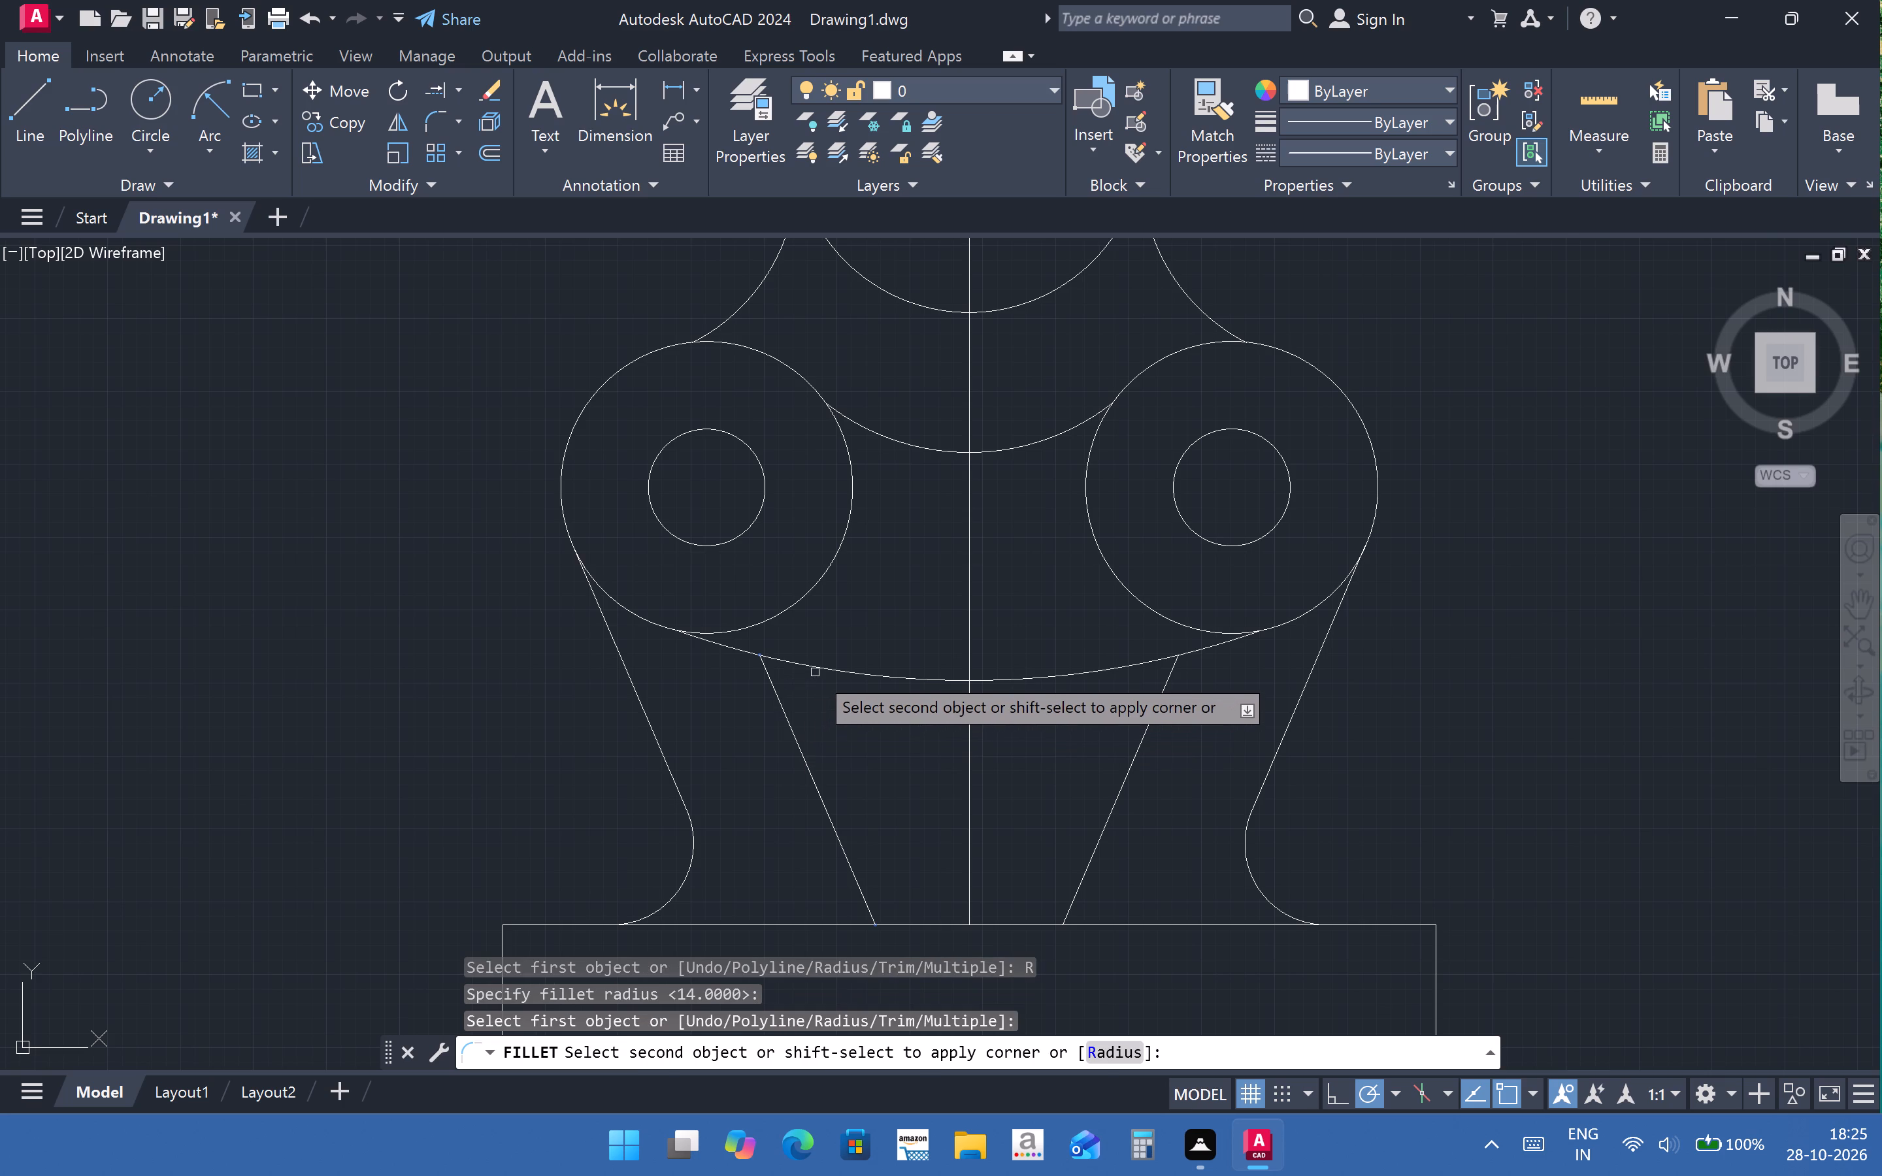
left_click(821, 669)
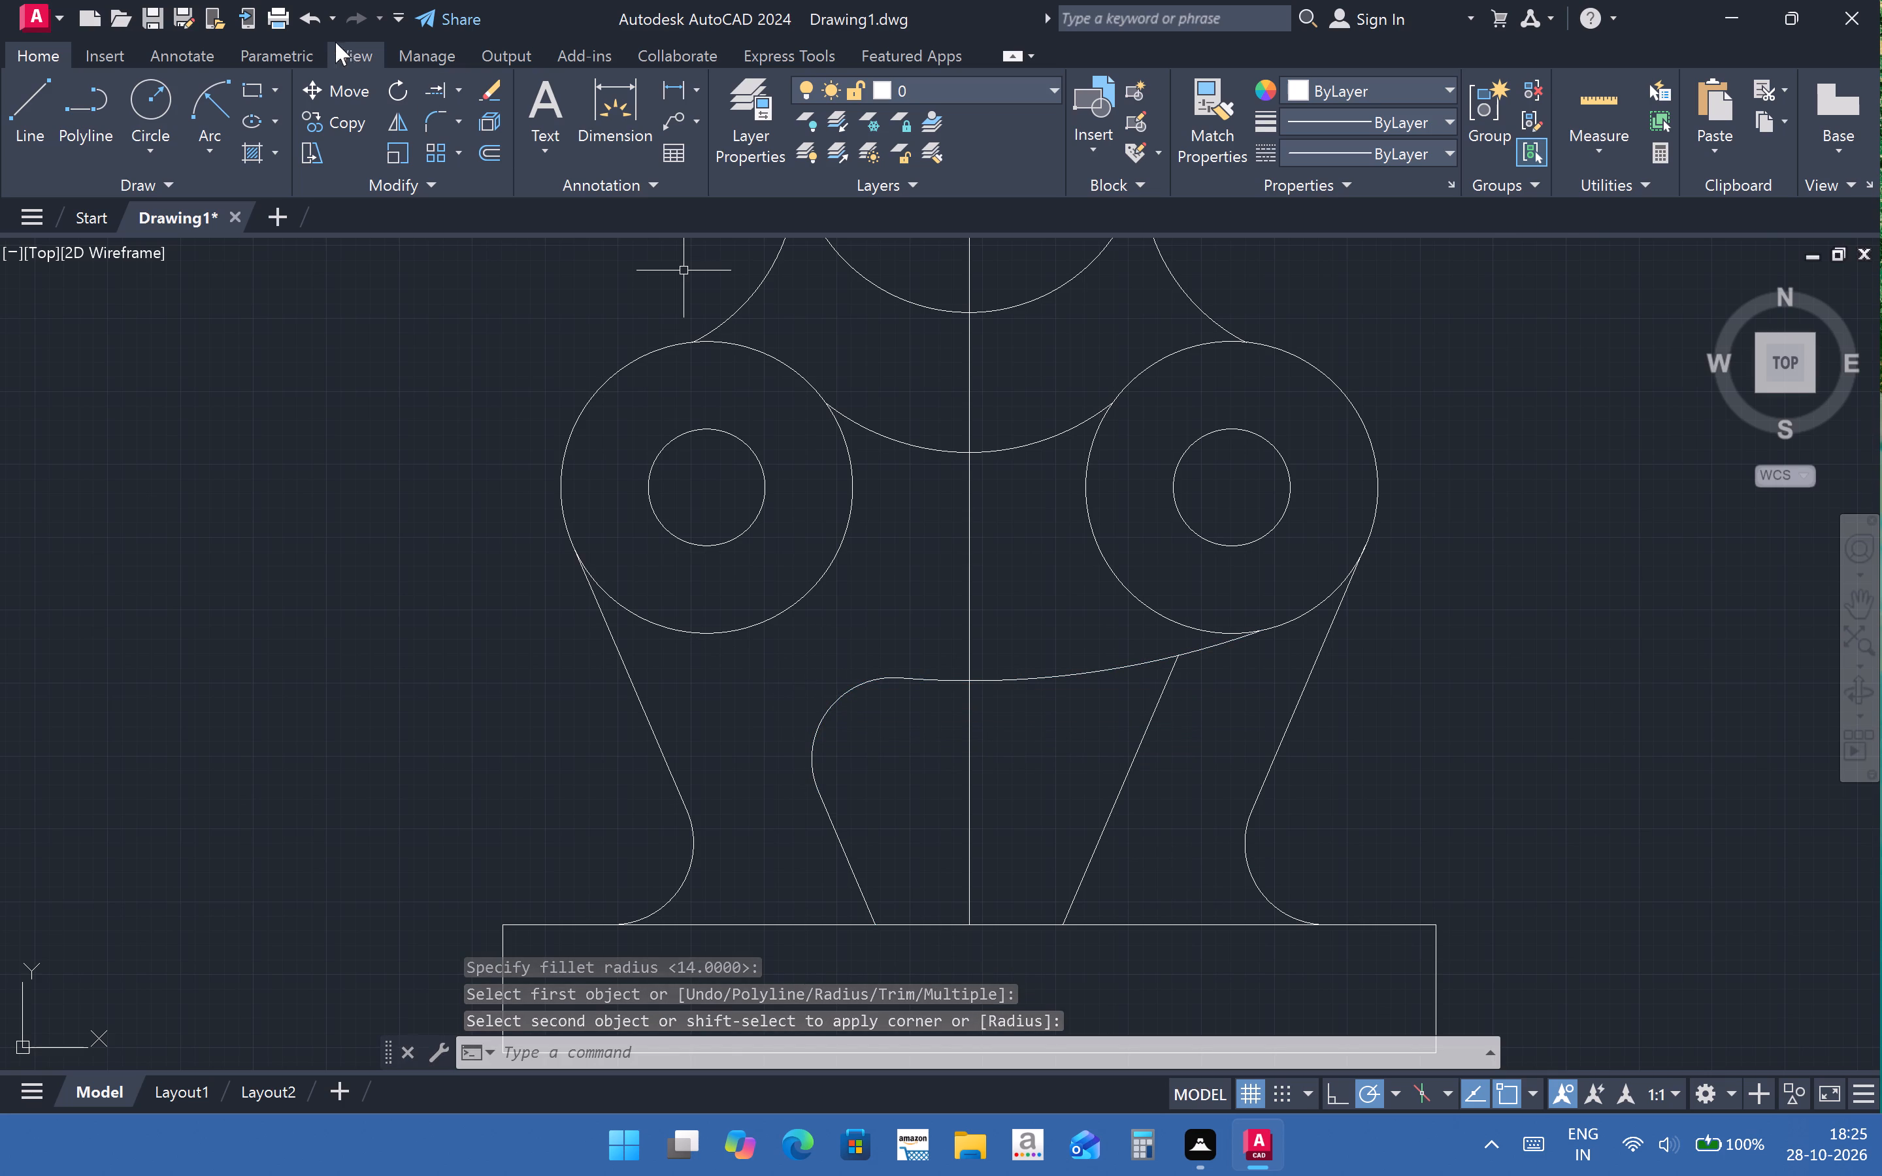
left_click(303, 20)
Fillet the left and right inner slanted lines with the lower arc at a 10 mm radius, forming the opening's upper corners.
left_click(428, 126)
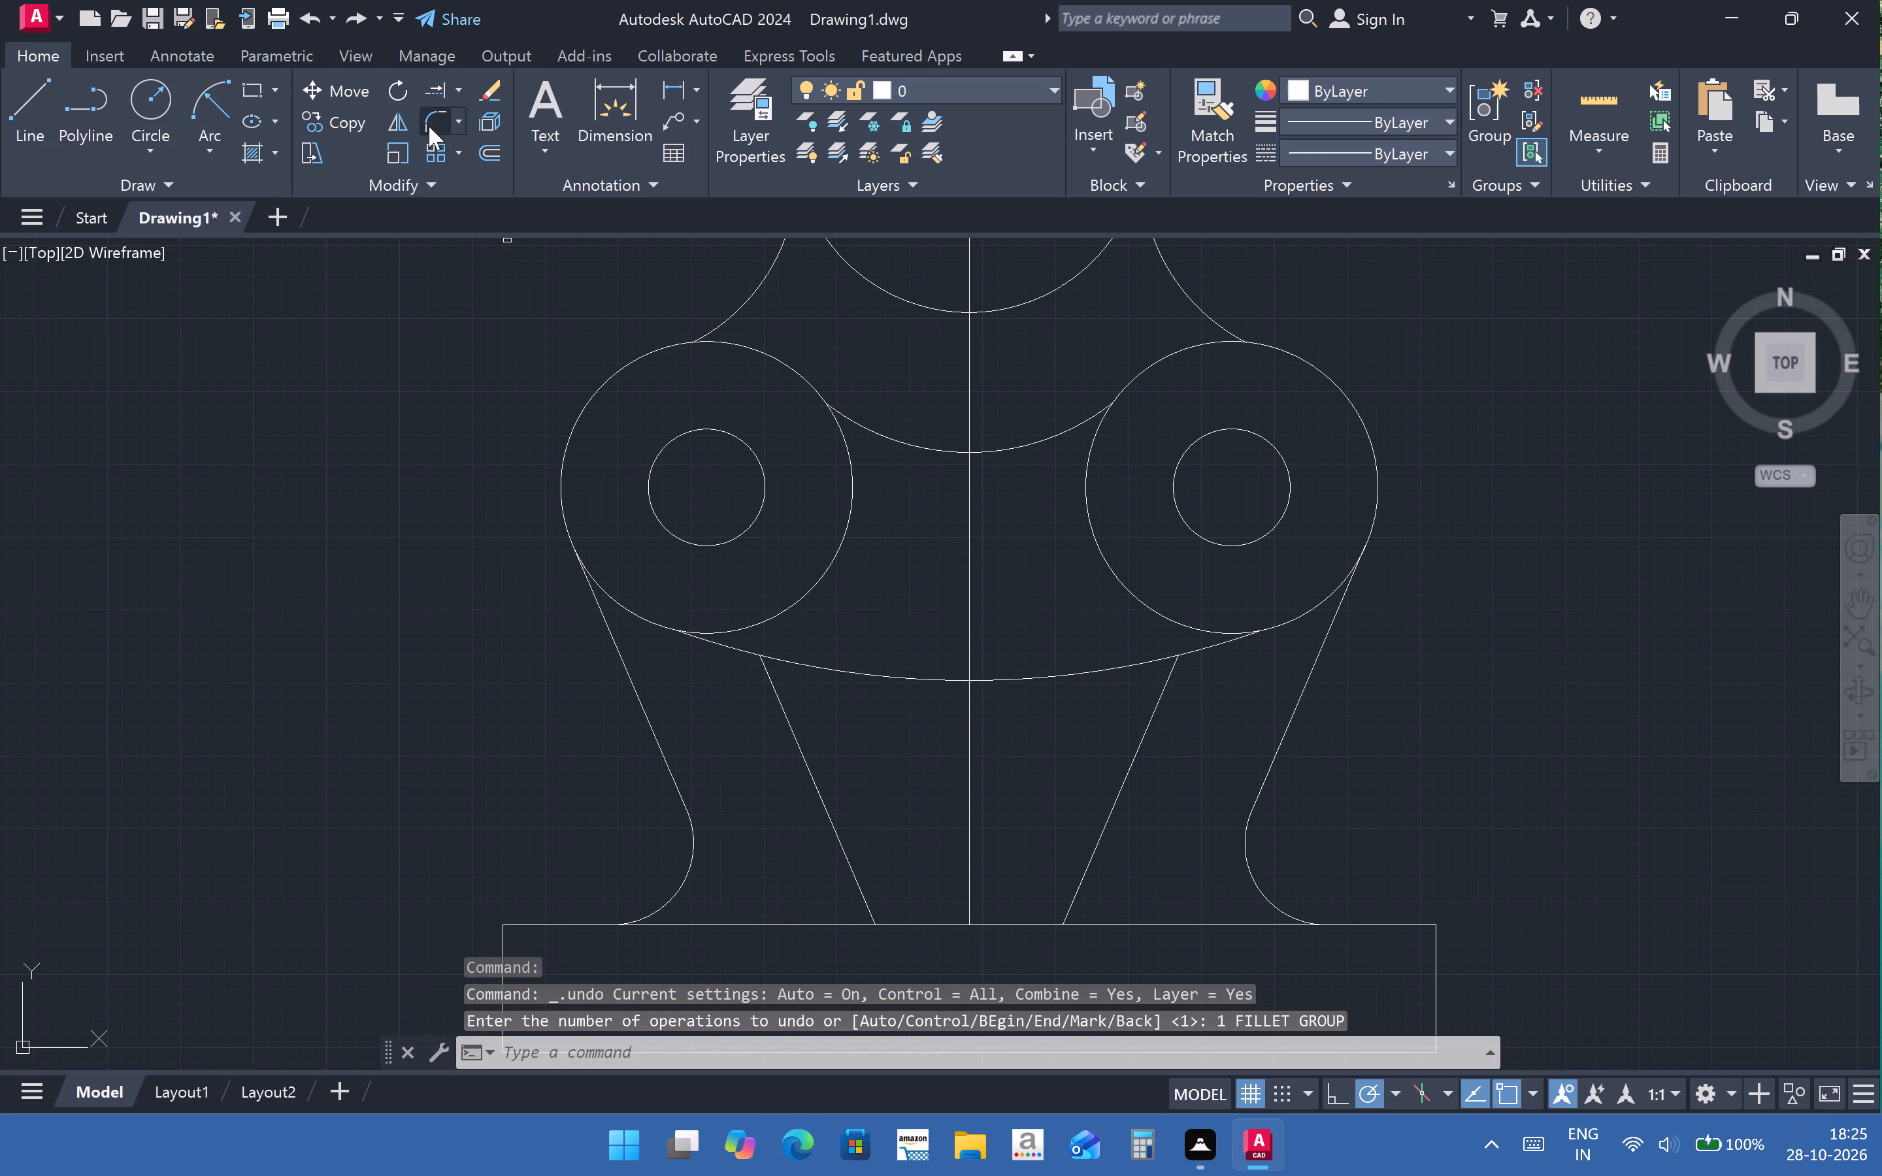
left_click(941, 1046)
type("10")
key("Return")
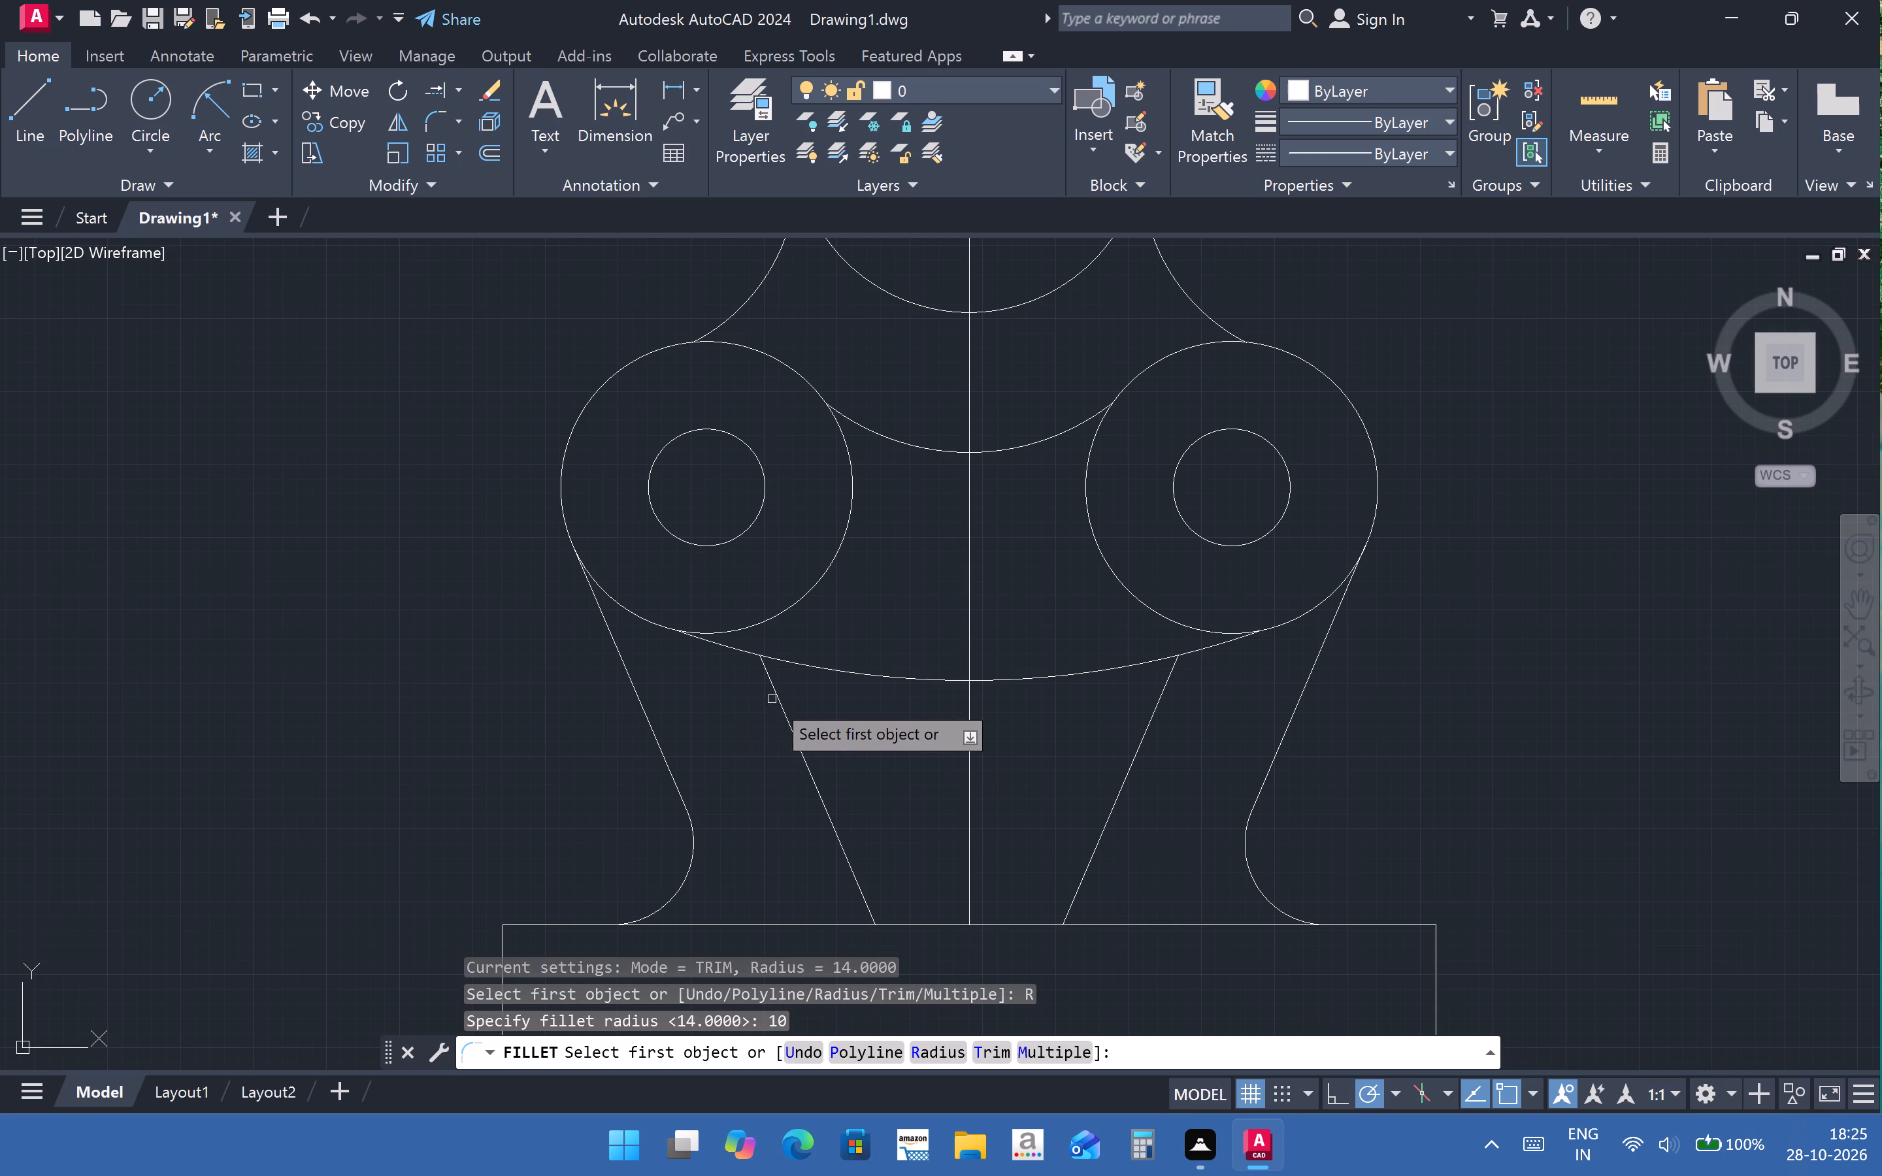
left_click(782, 700)
left_click(815, 668)
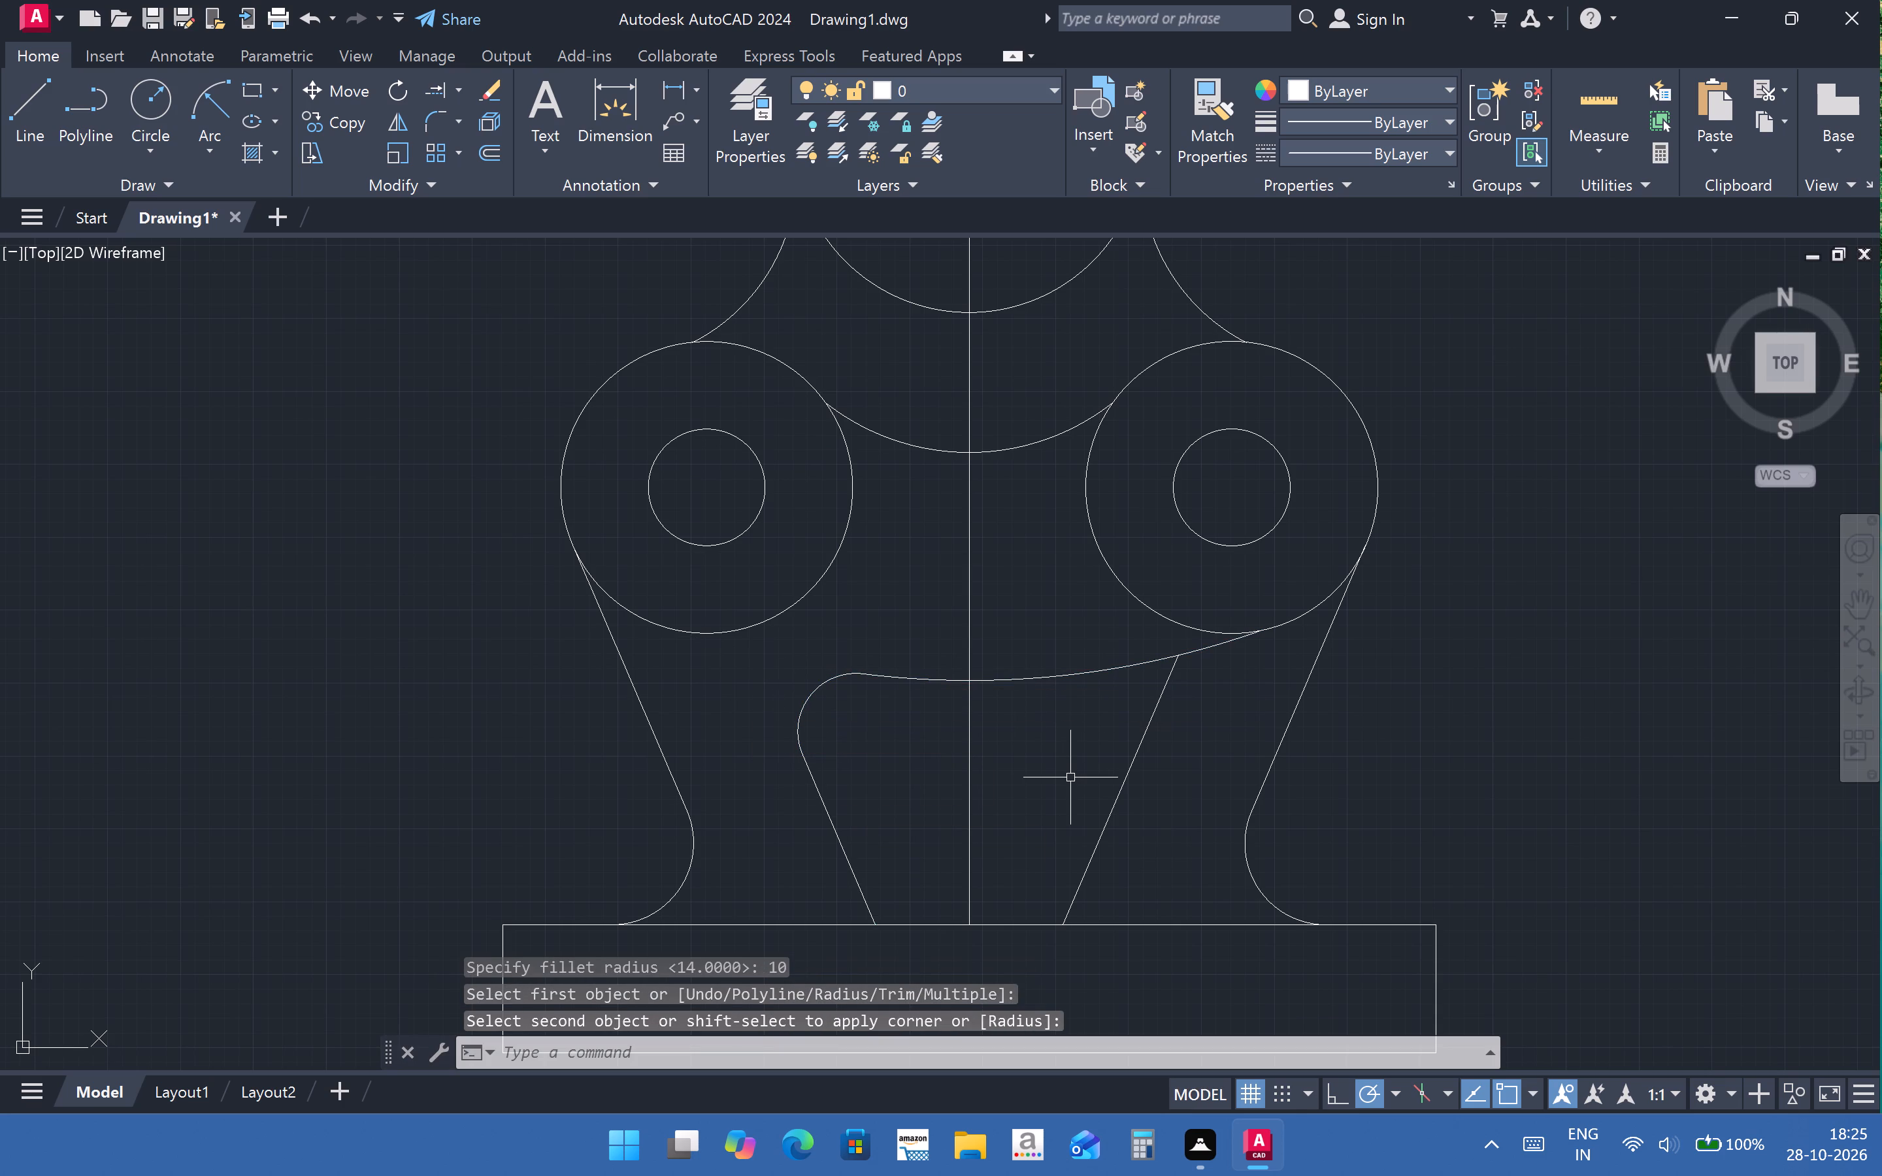
key("Return")
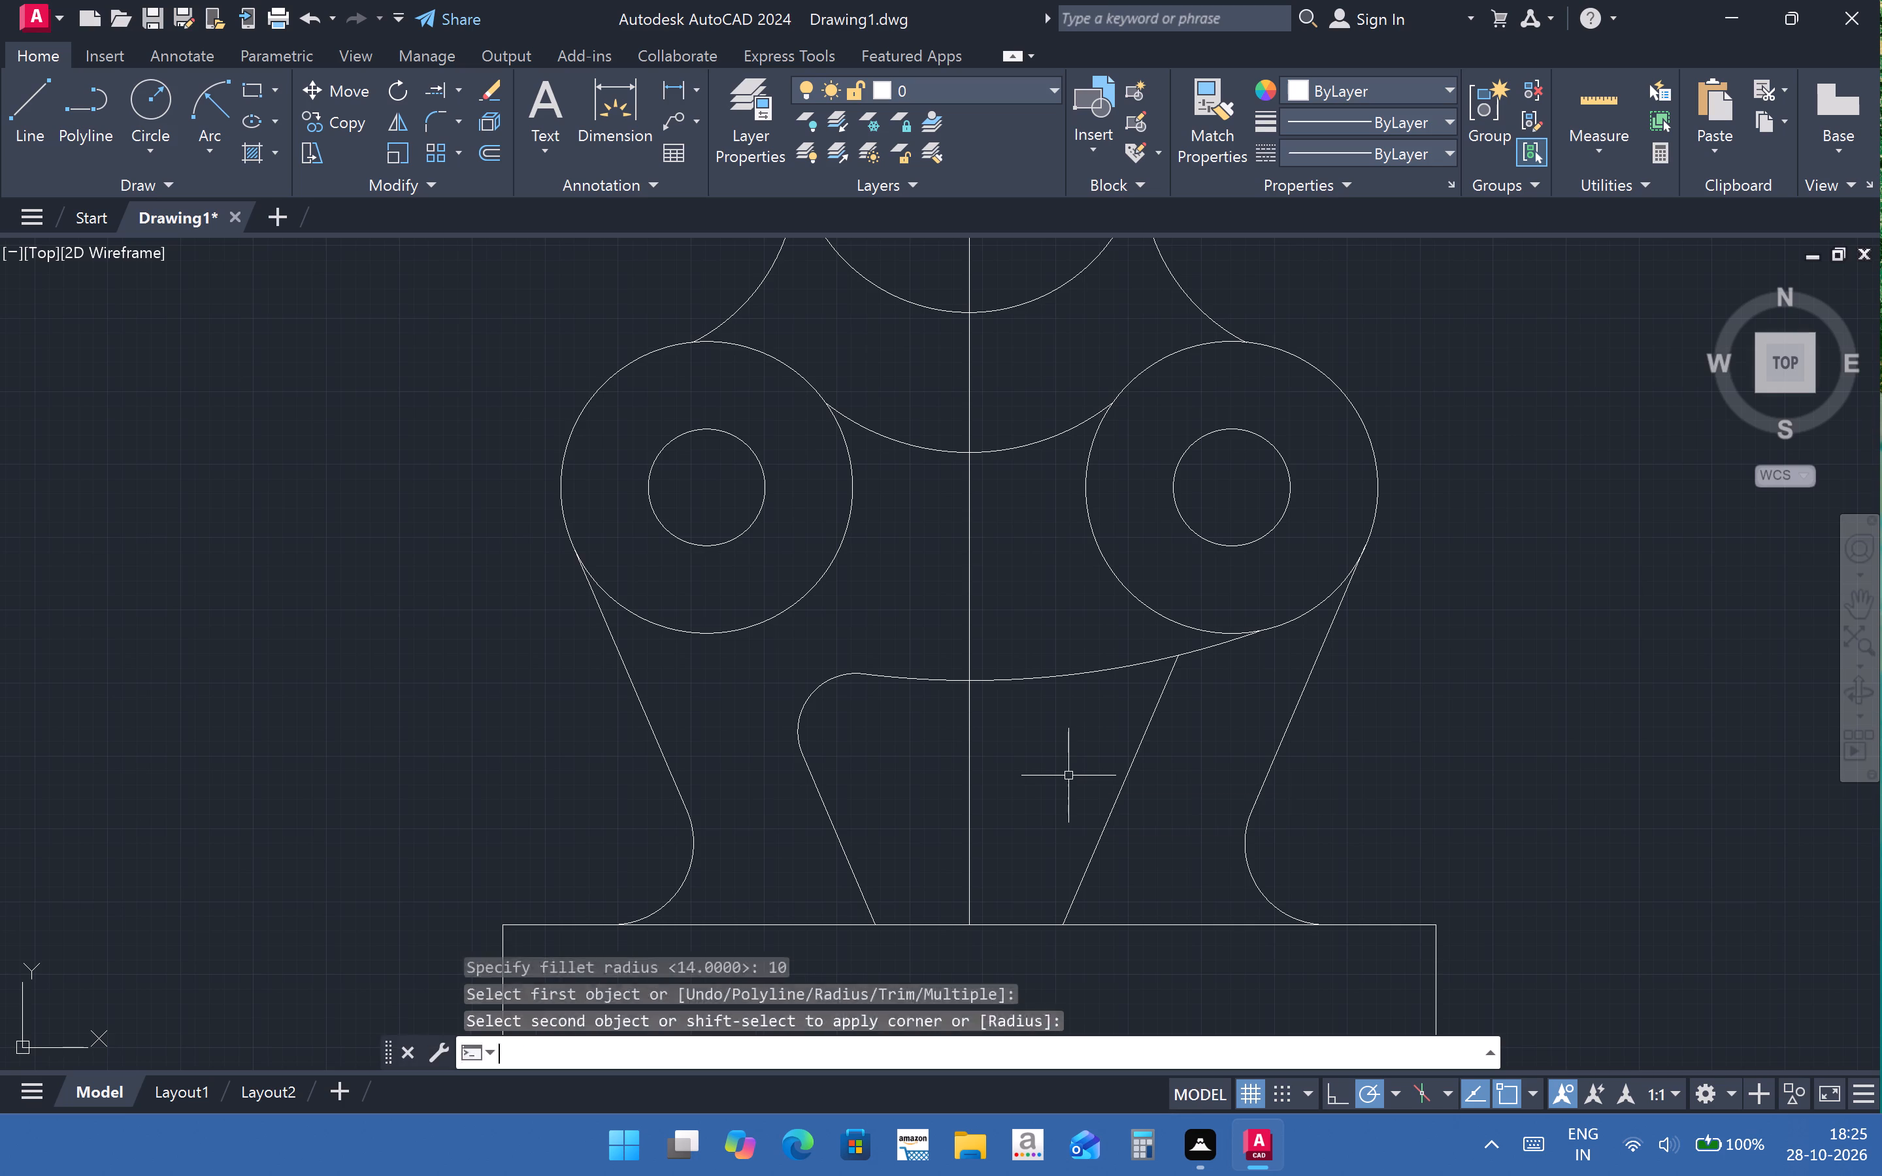
left_click(1106, 672)
left_click(1159, 708)
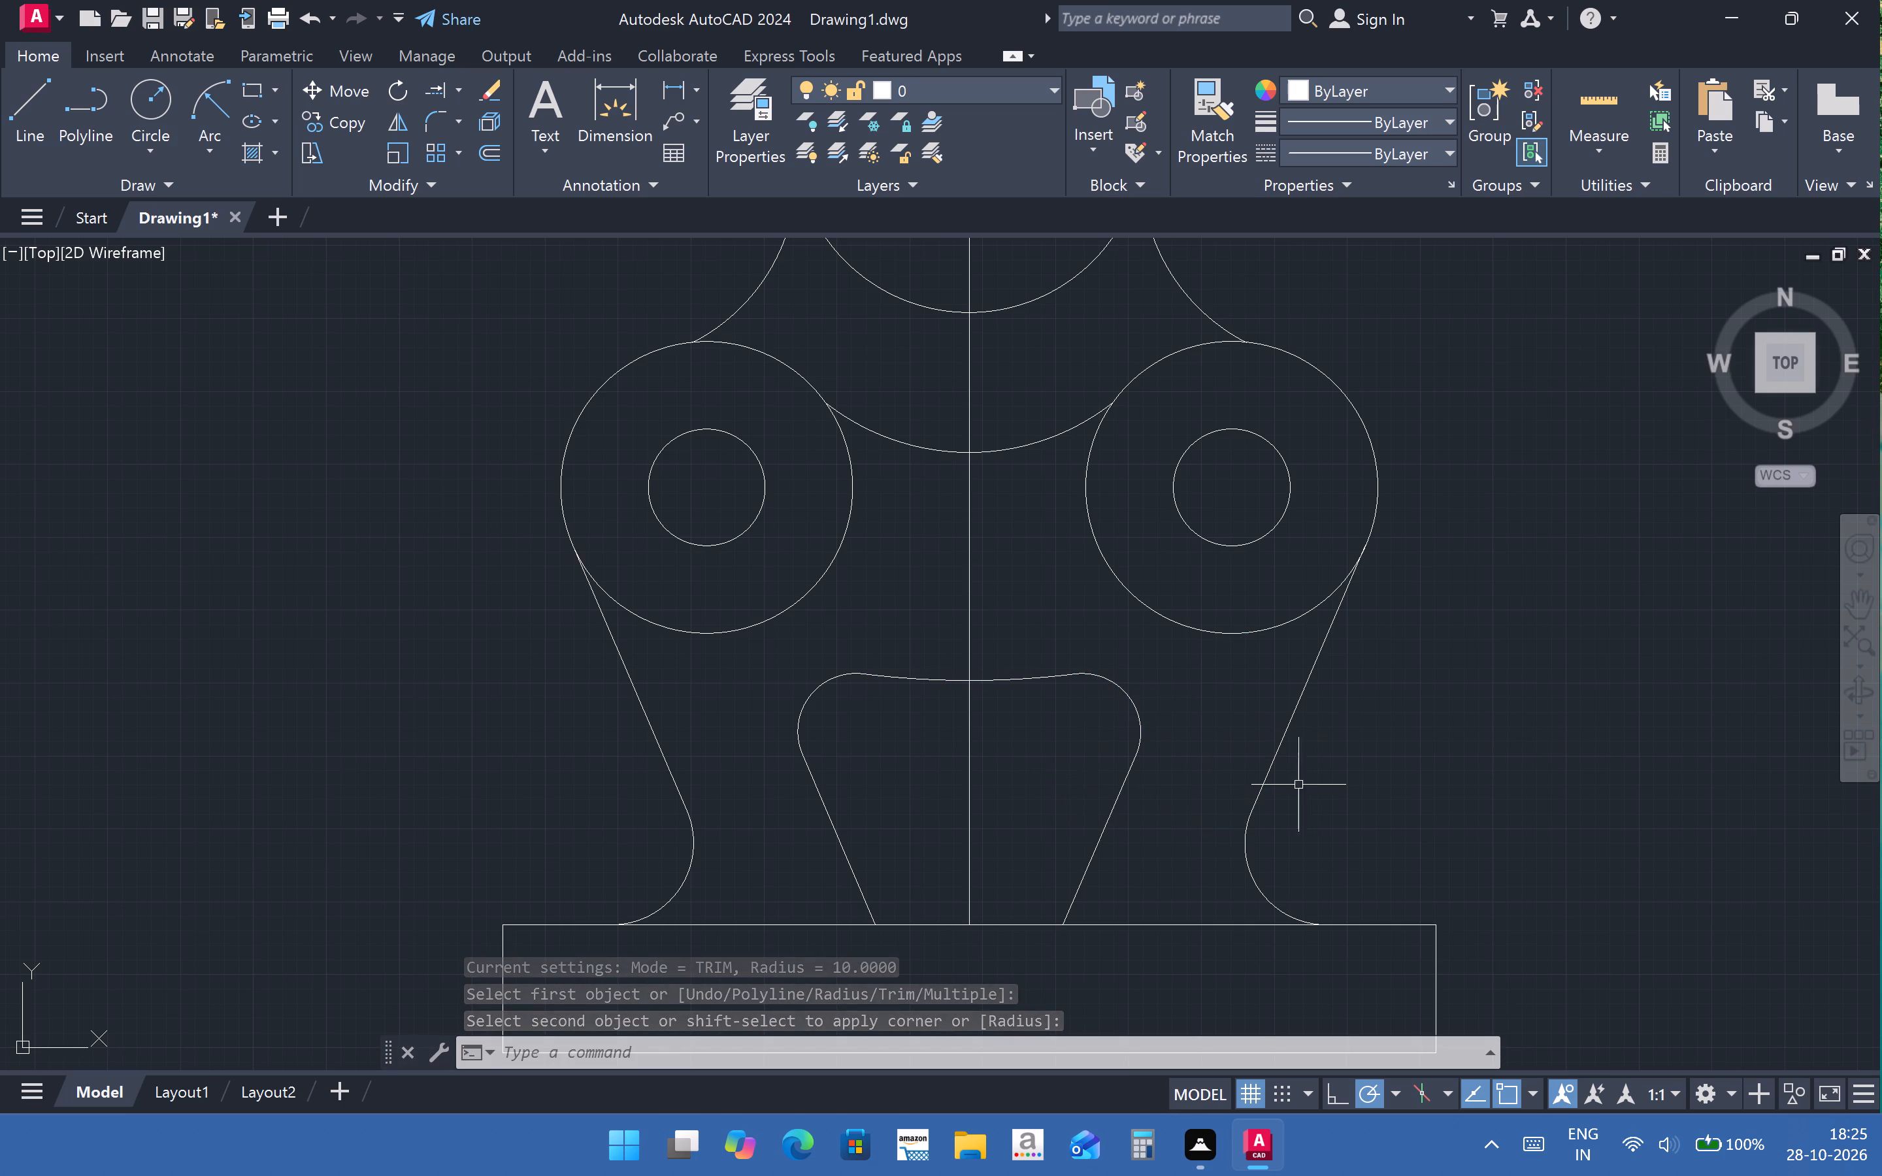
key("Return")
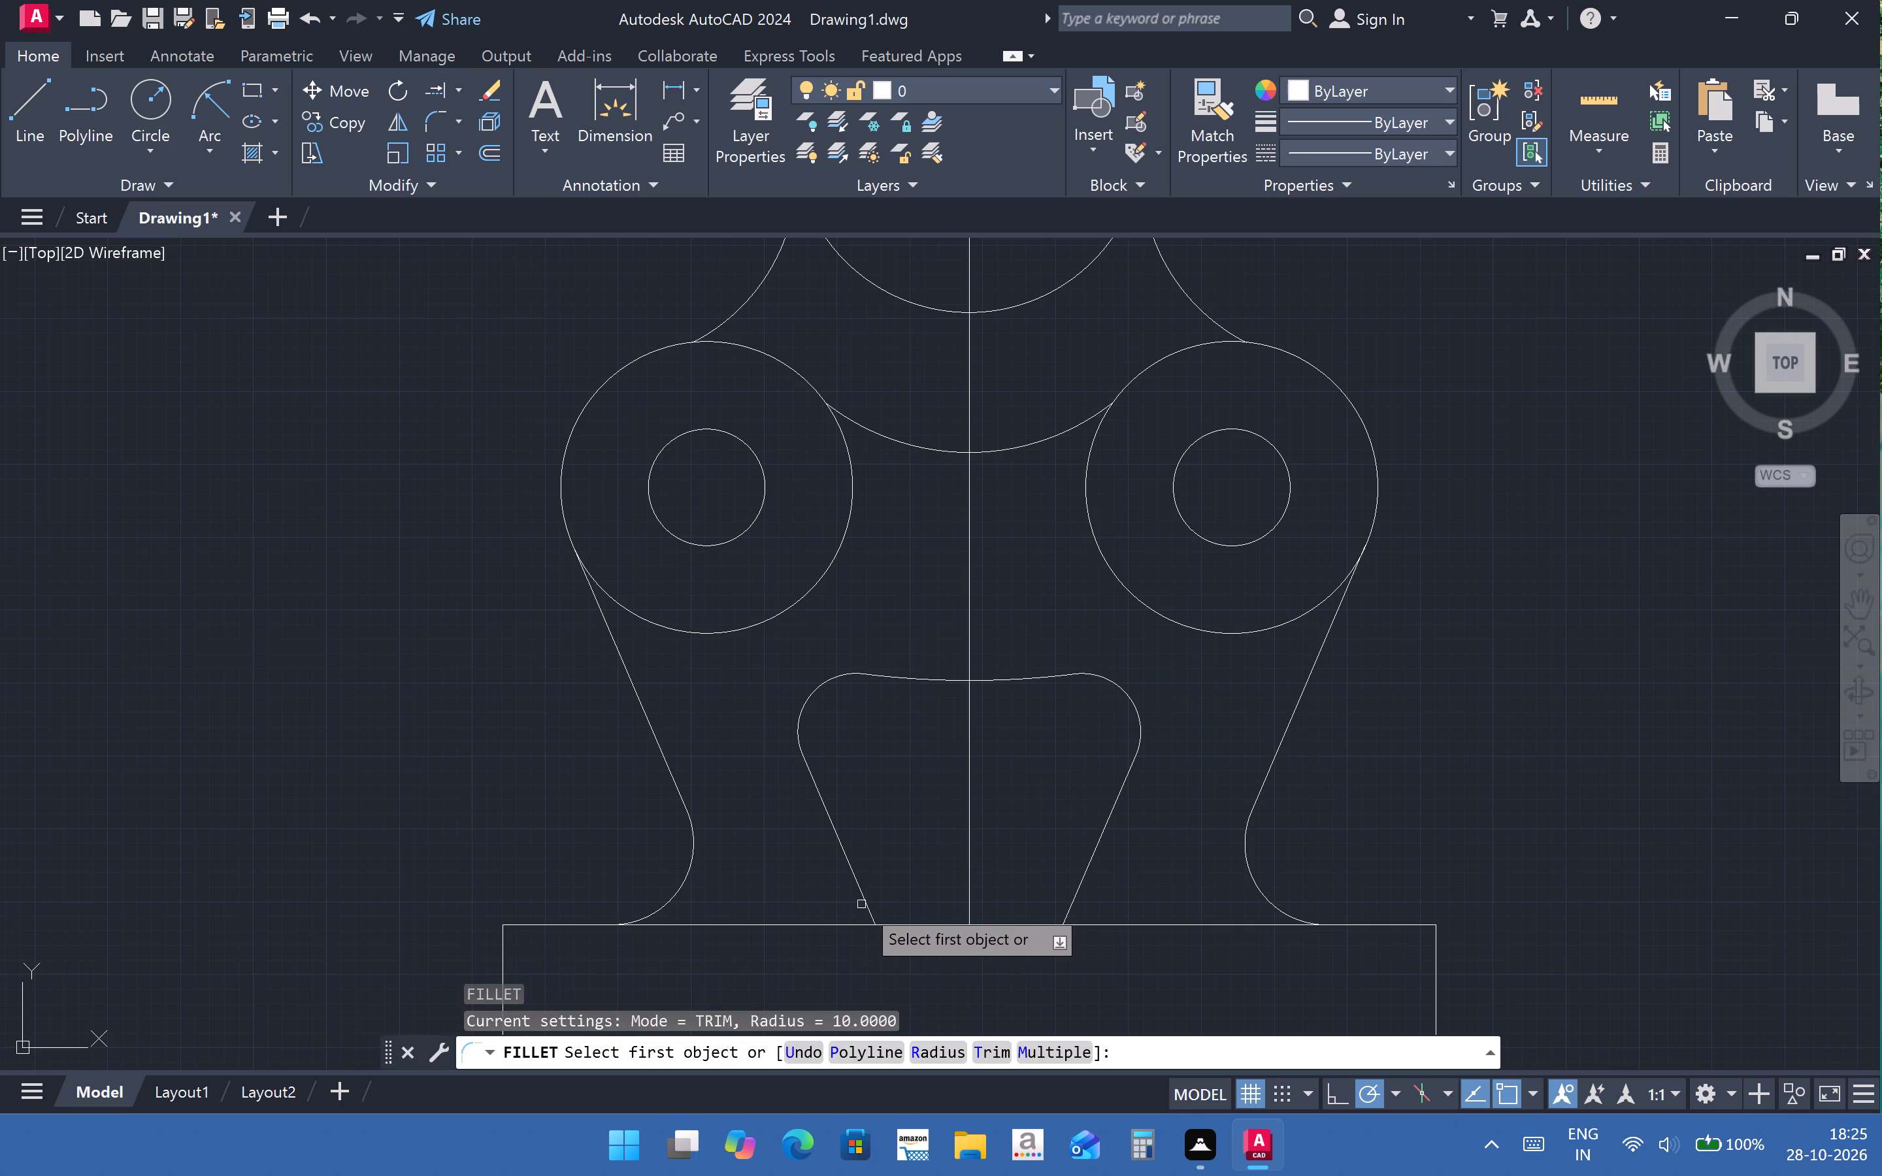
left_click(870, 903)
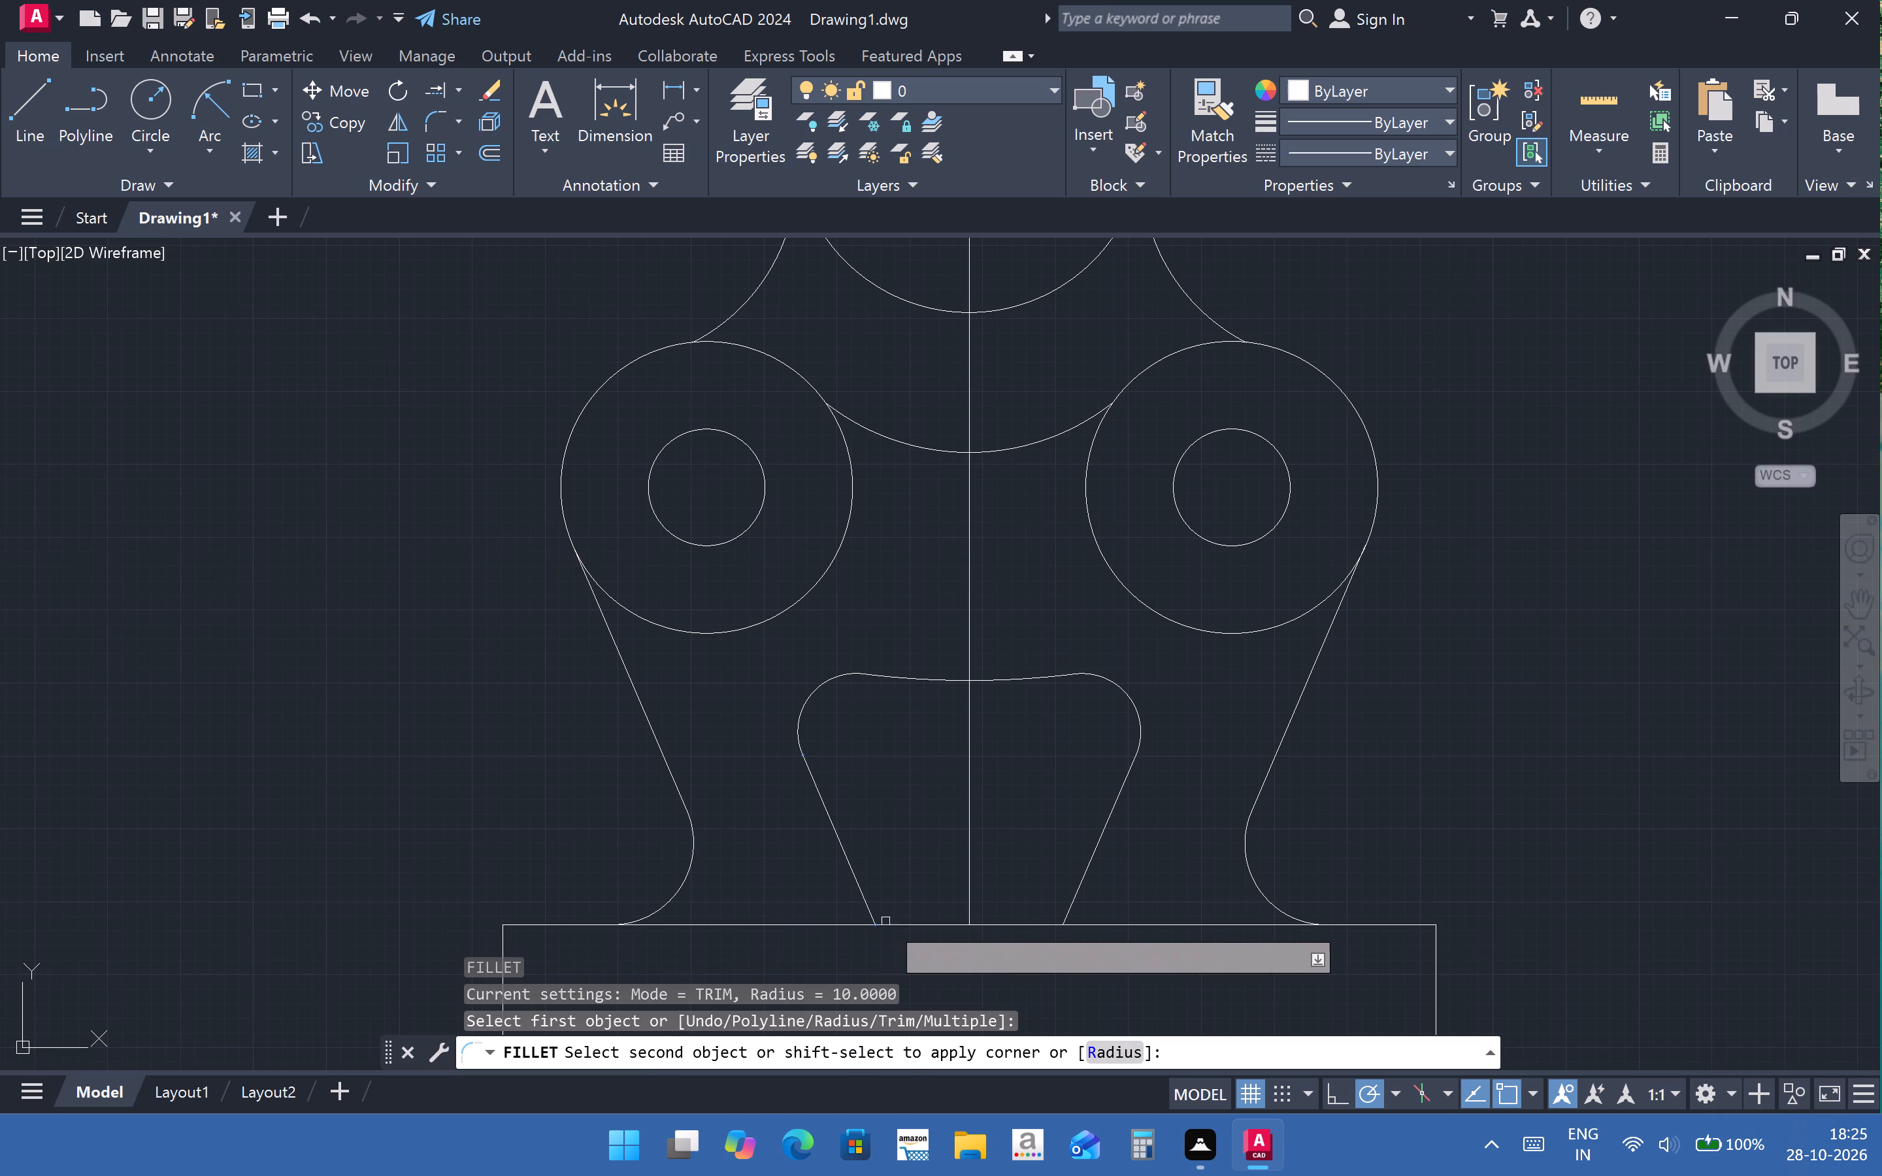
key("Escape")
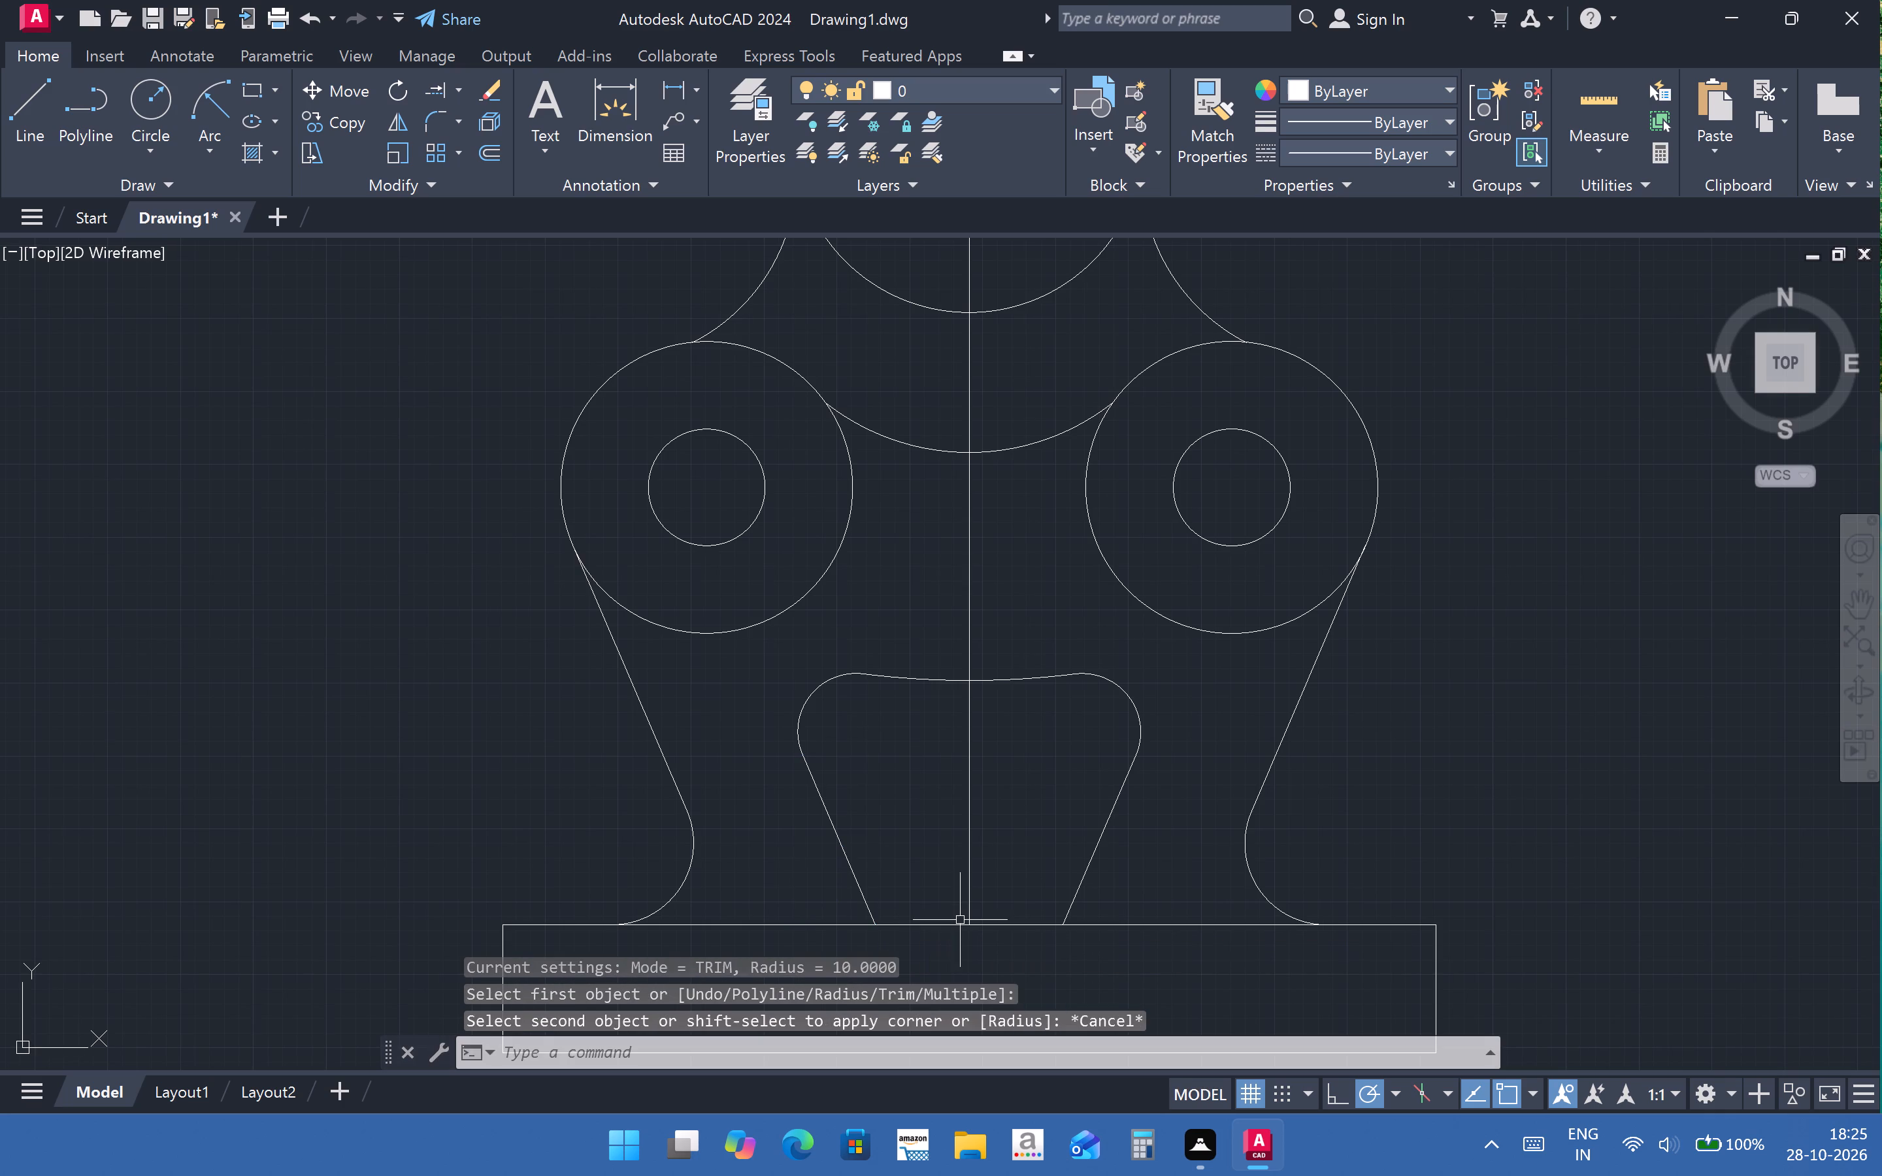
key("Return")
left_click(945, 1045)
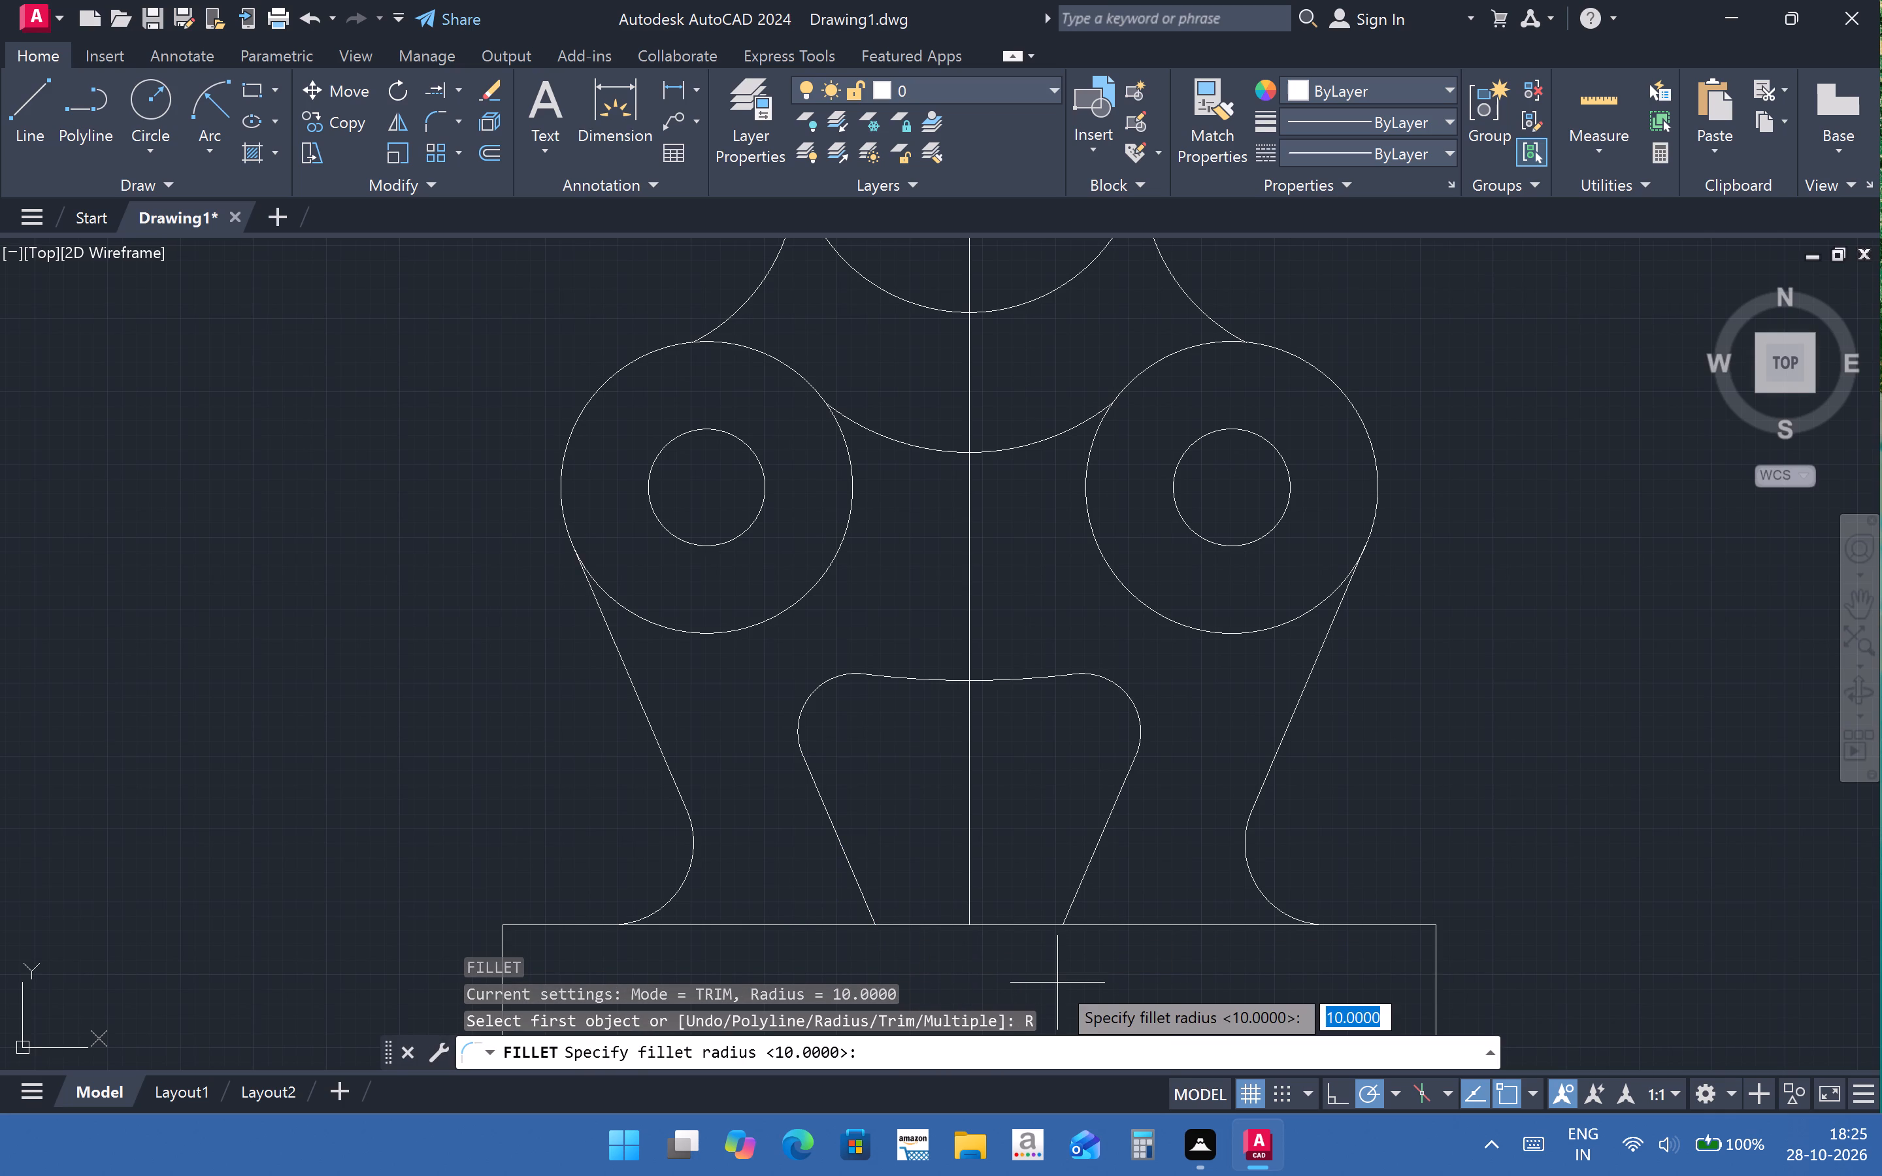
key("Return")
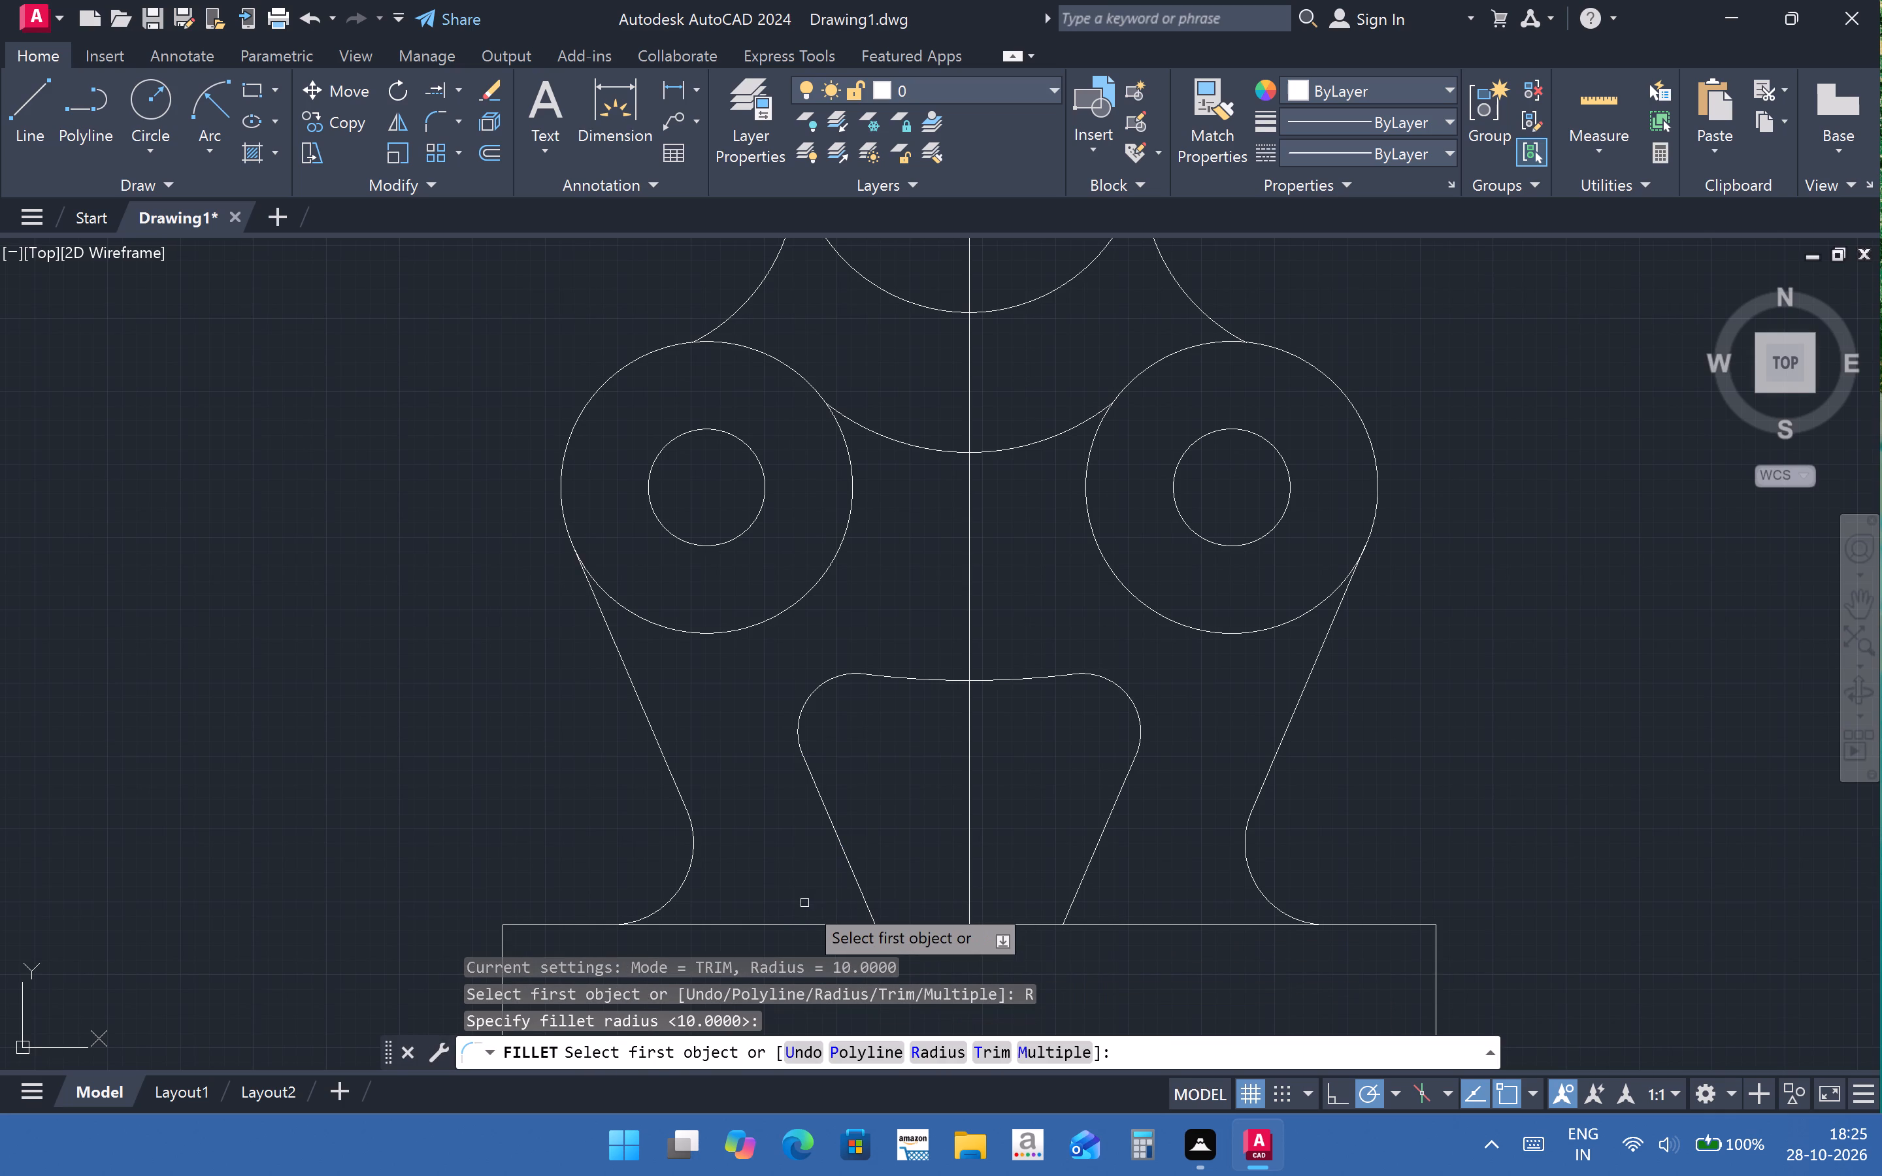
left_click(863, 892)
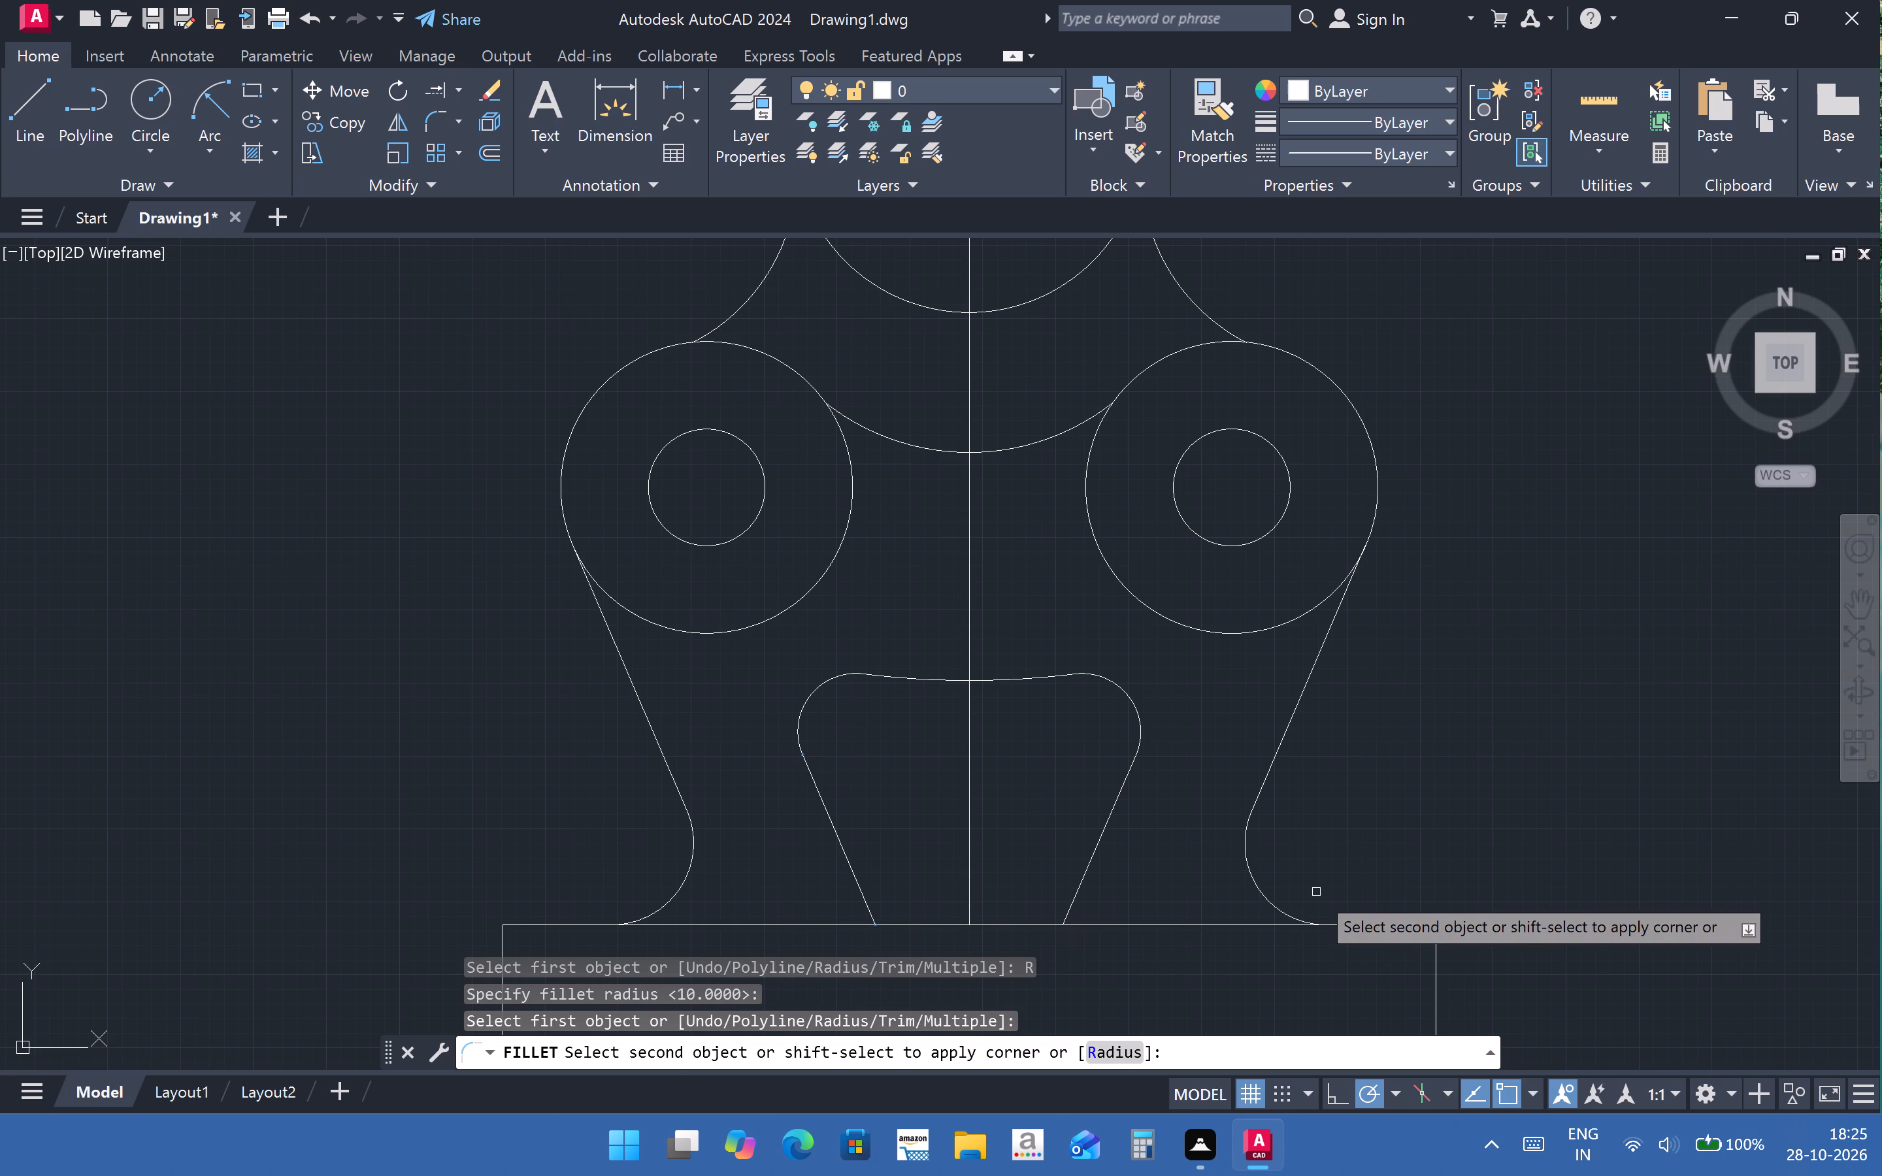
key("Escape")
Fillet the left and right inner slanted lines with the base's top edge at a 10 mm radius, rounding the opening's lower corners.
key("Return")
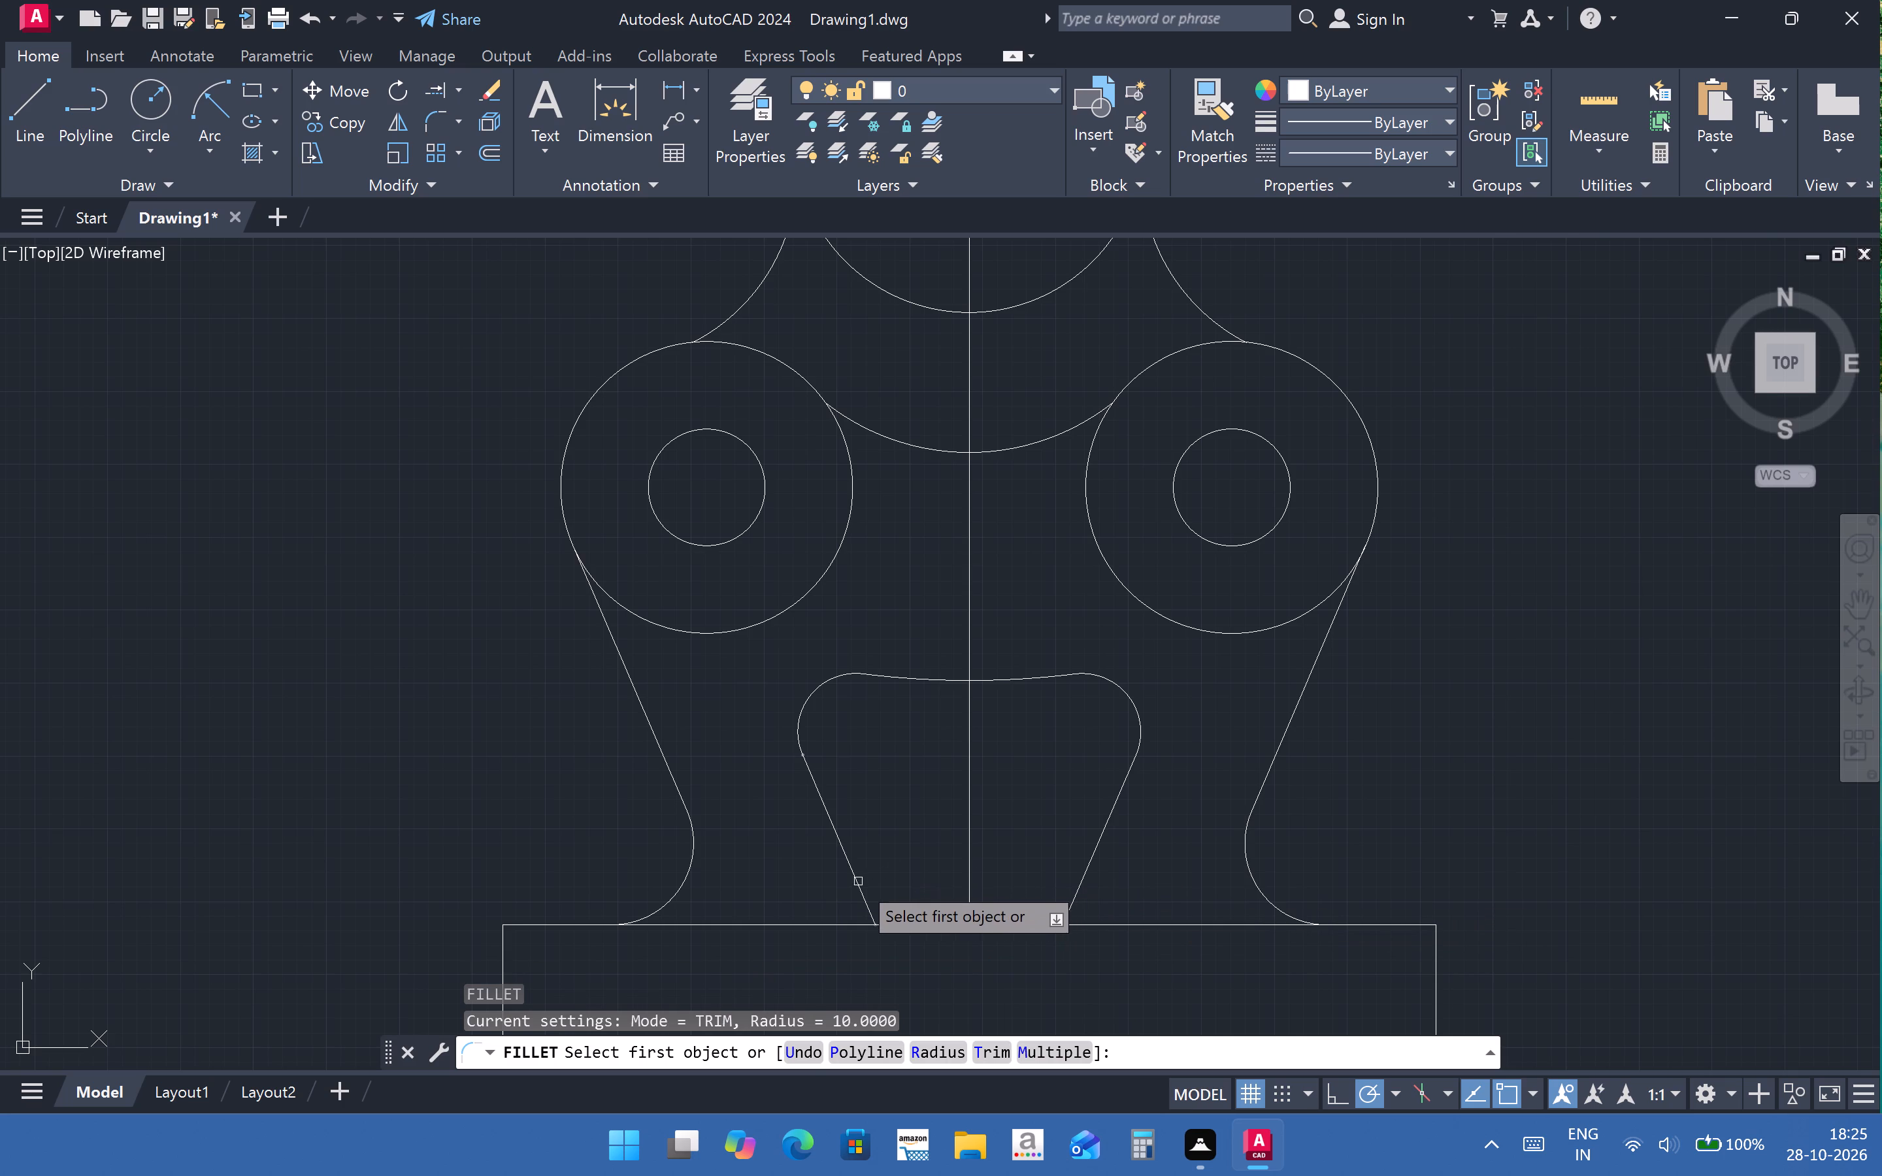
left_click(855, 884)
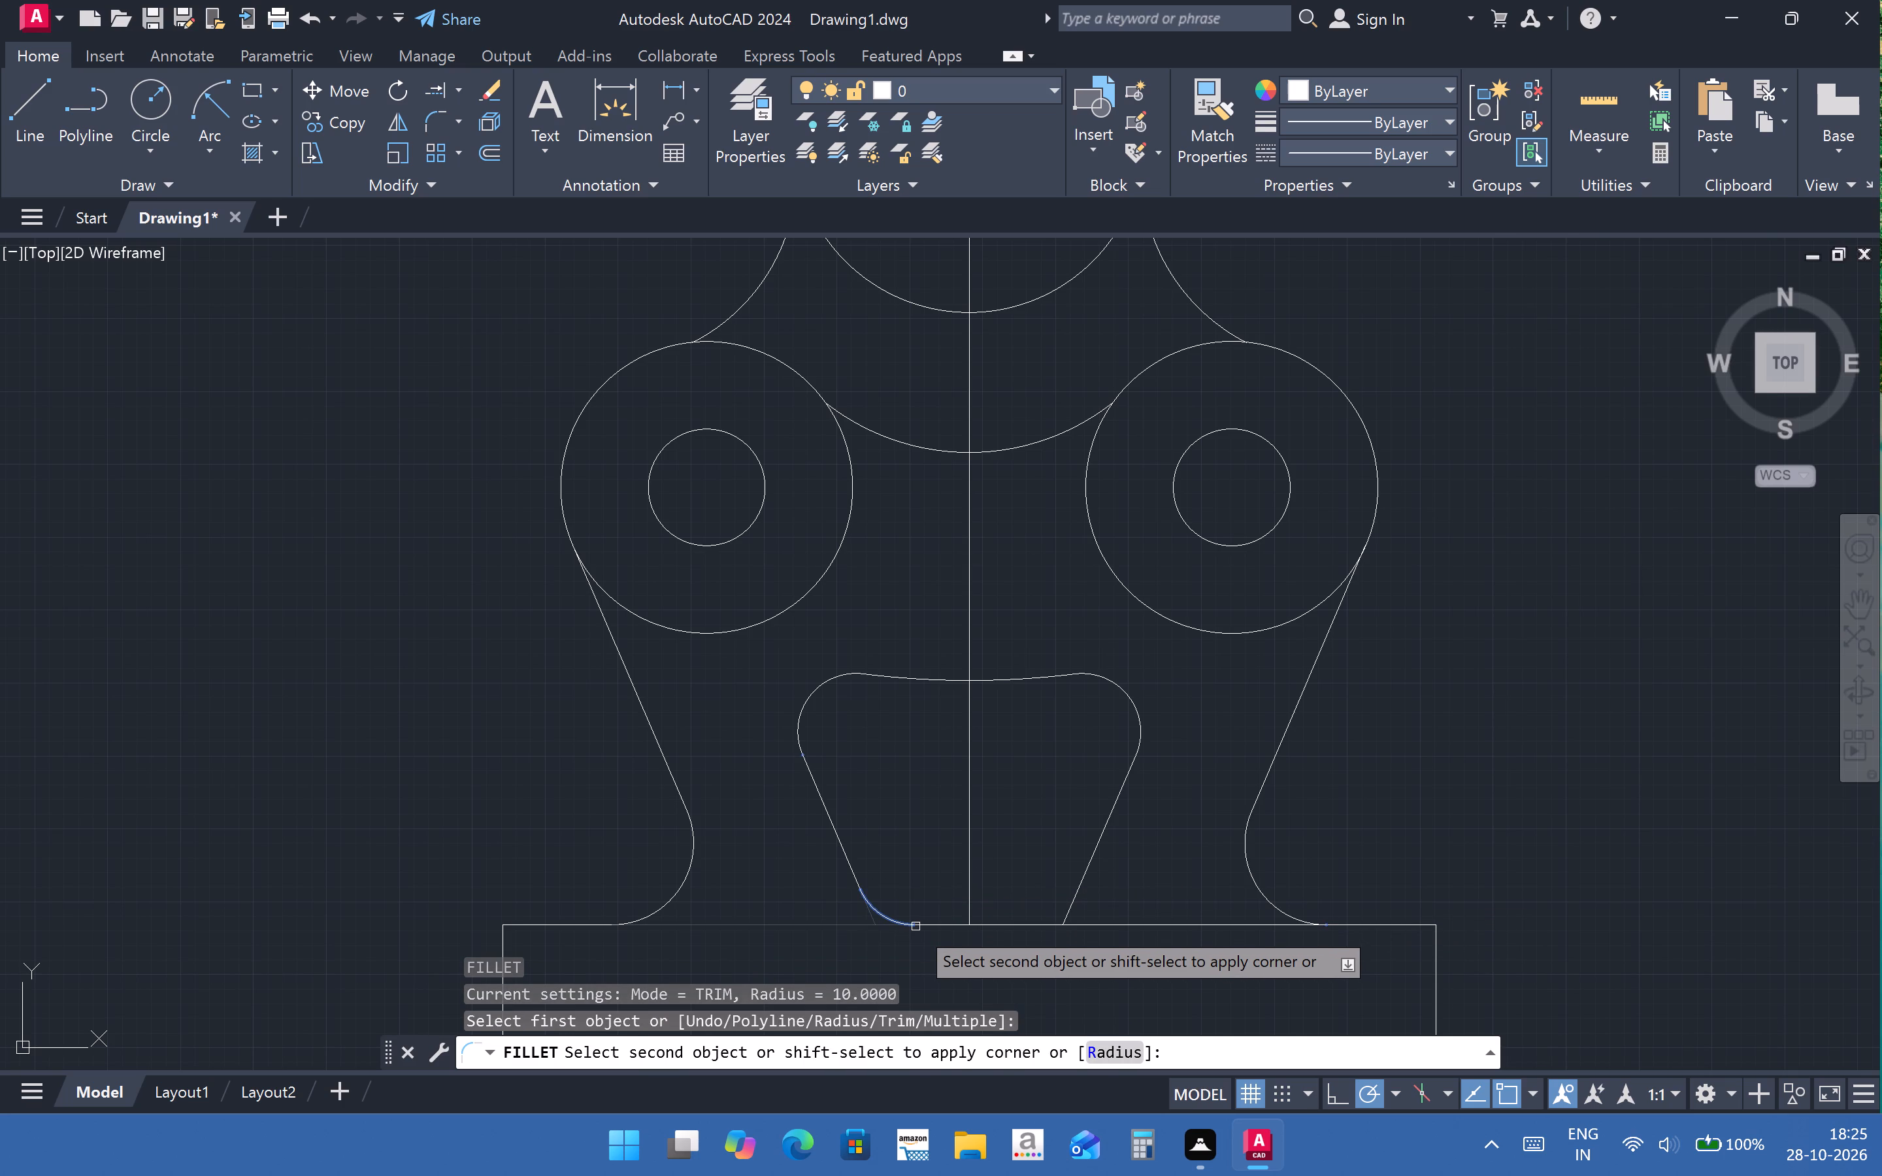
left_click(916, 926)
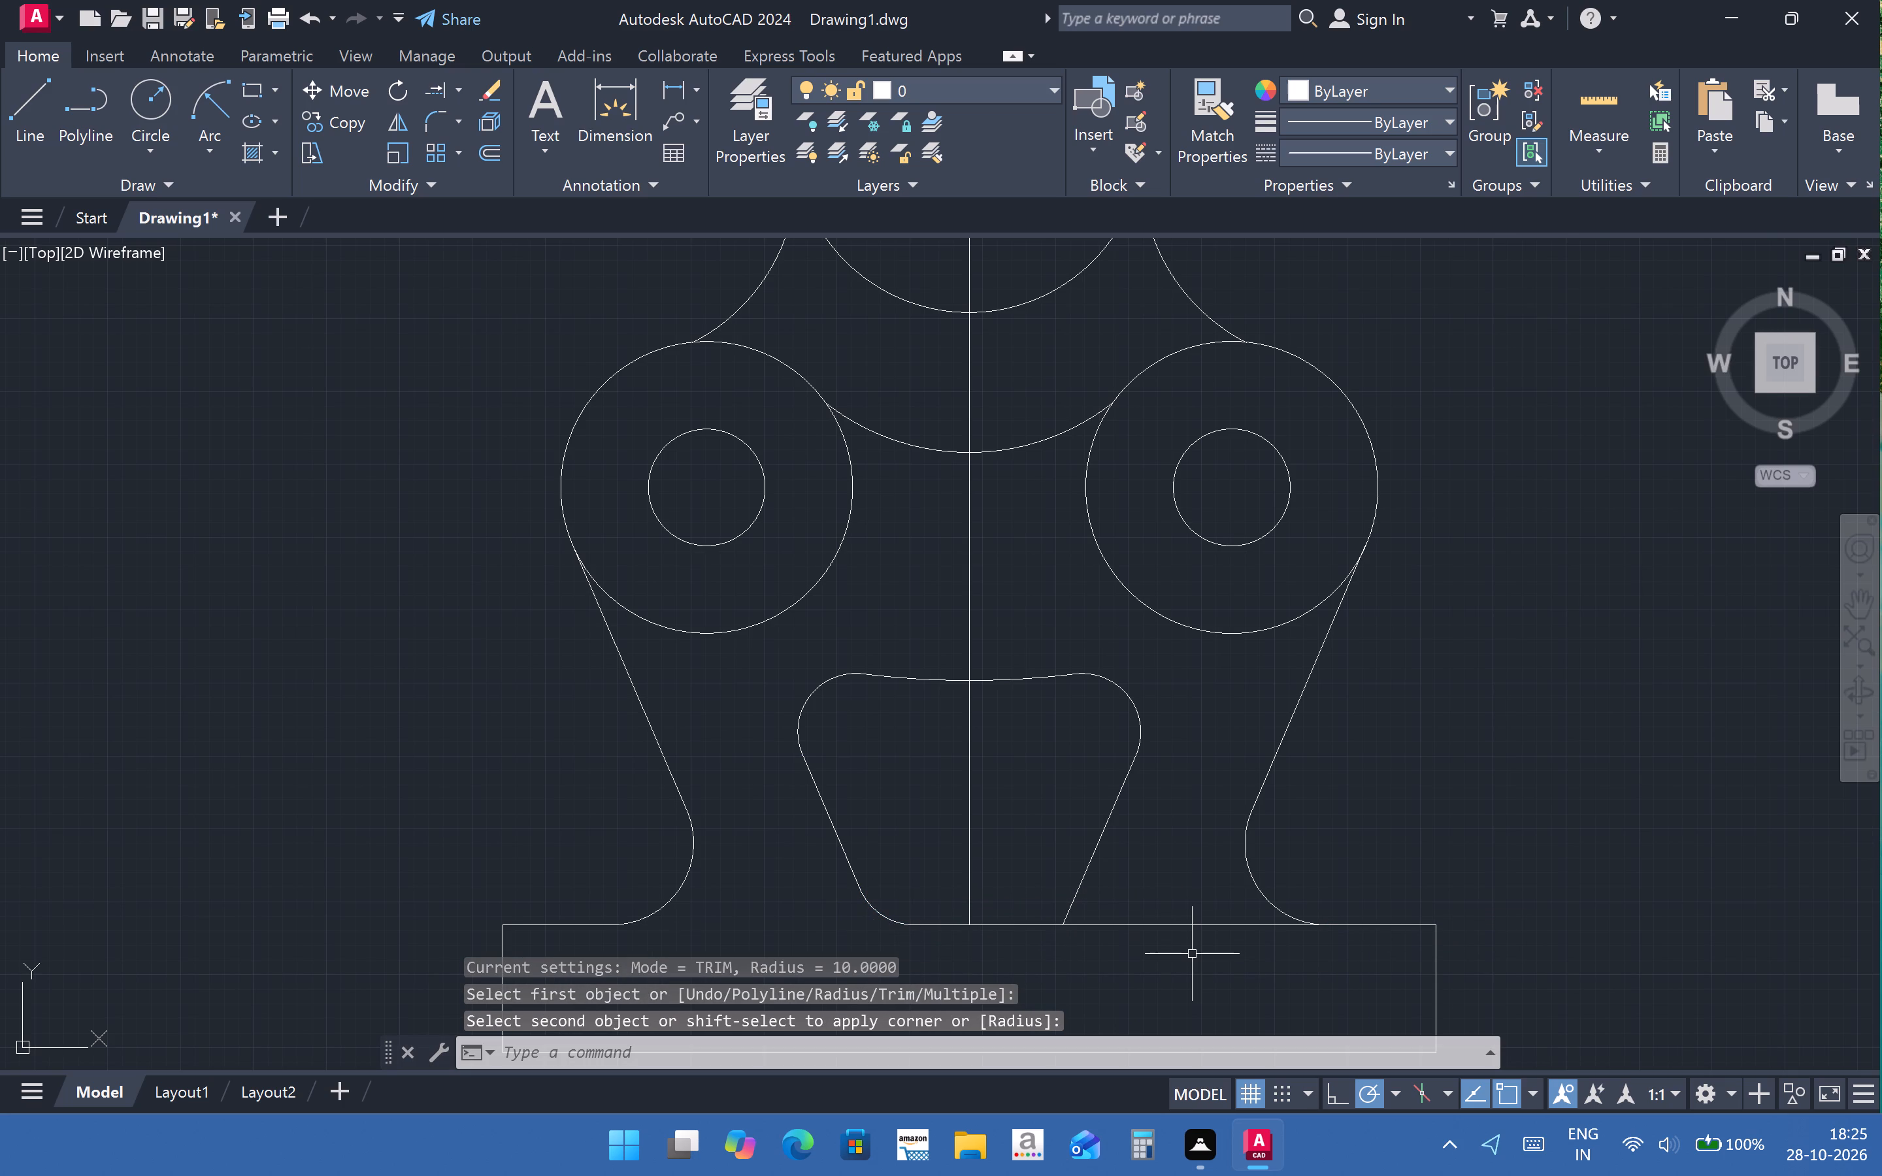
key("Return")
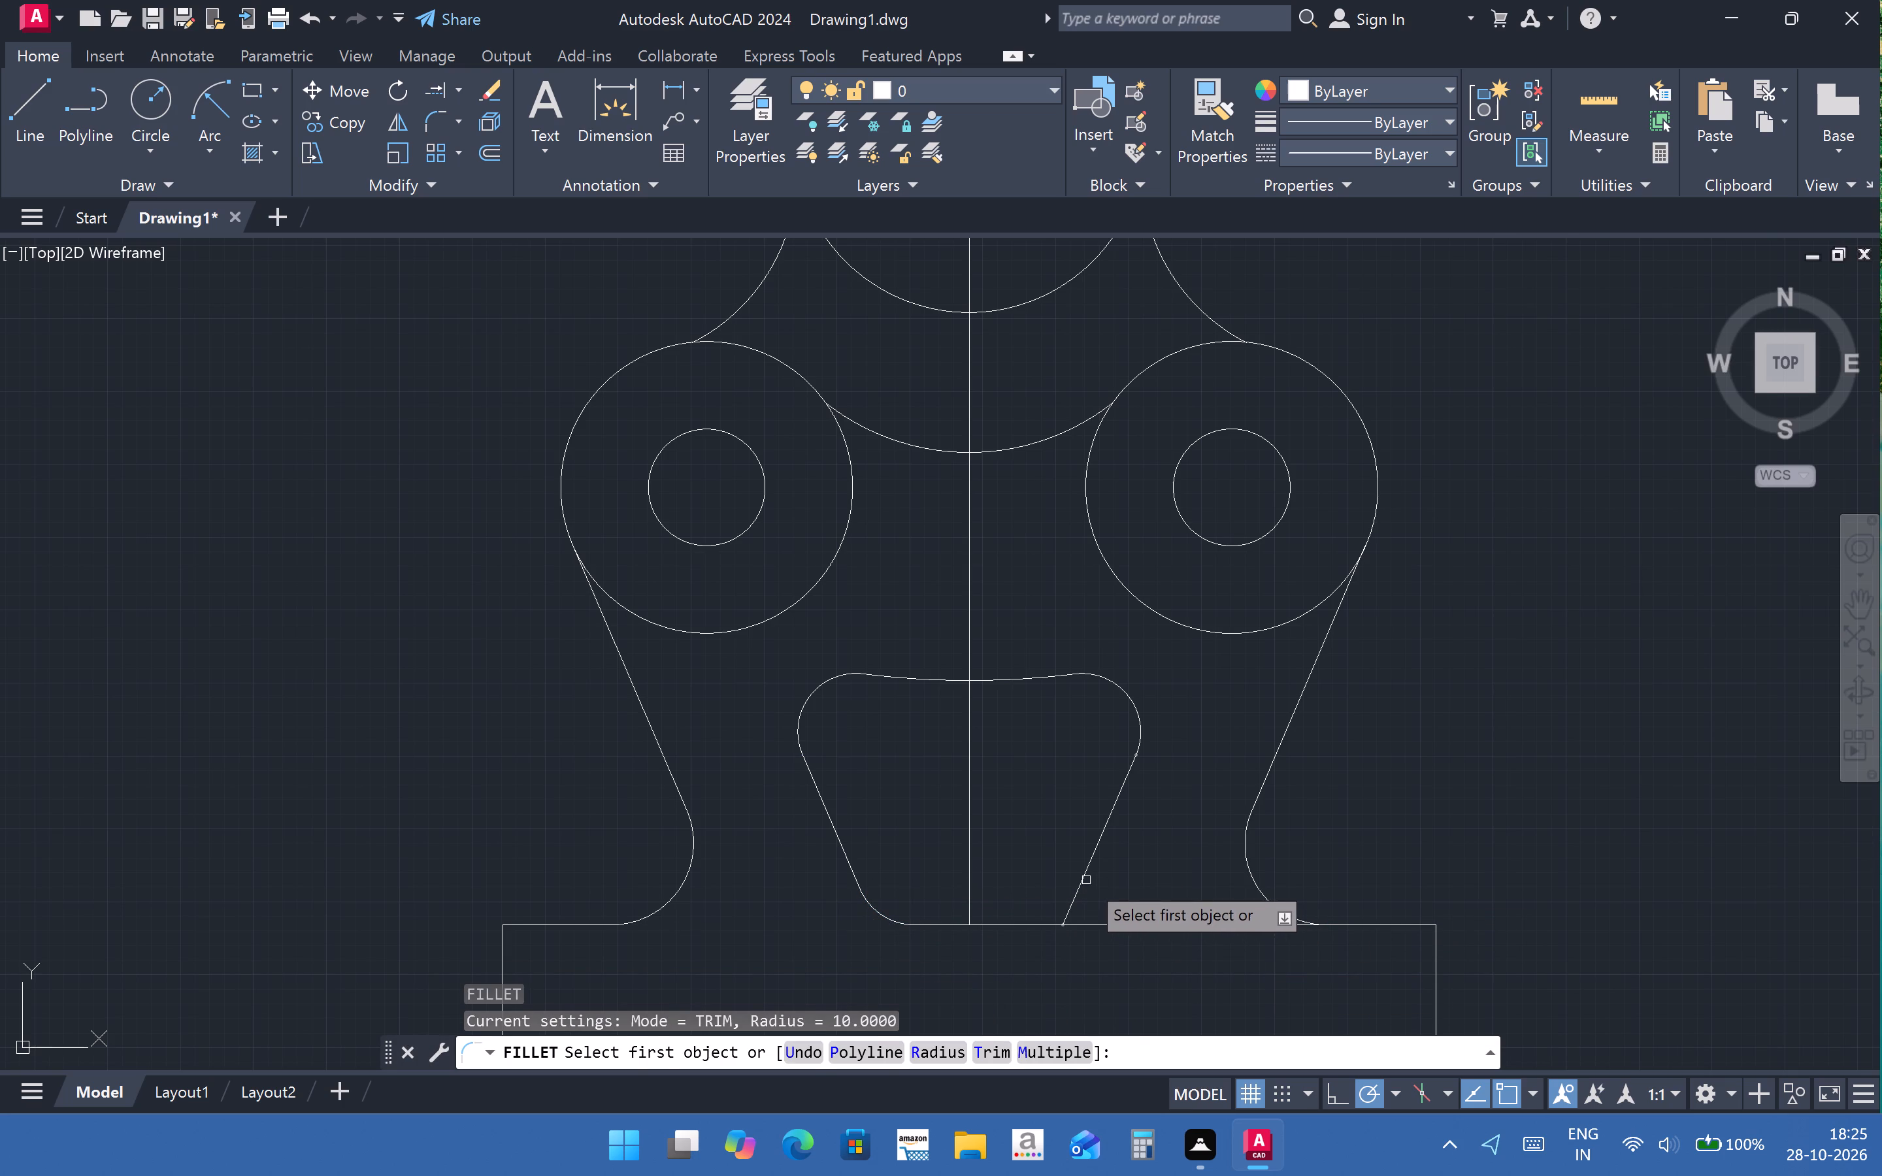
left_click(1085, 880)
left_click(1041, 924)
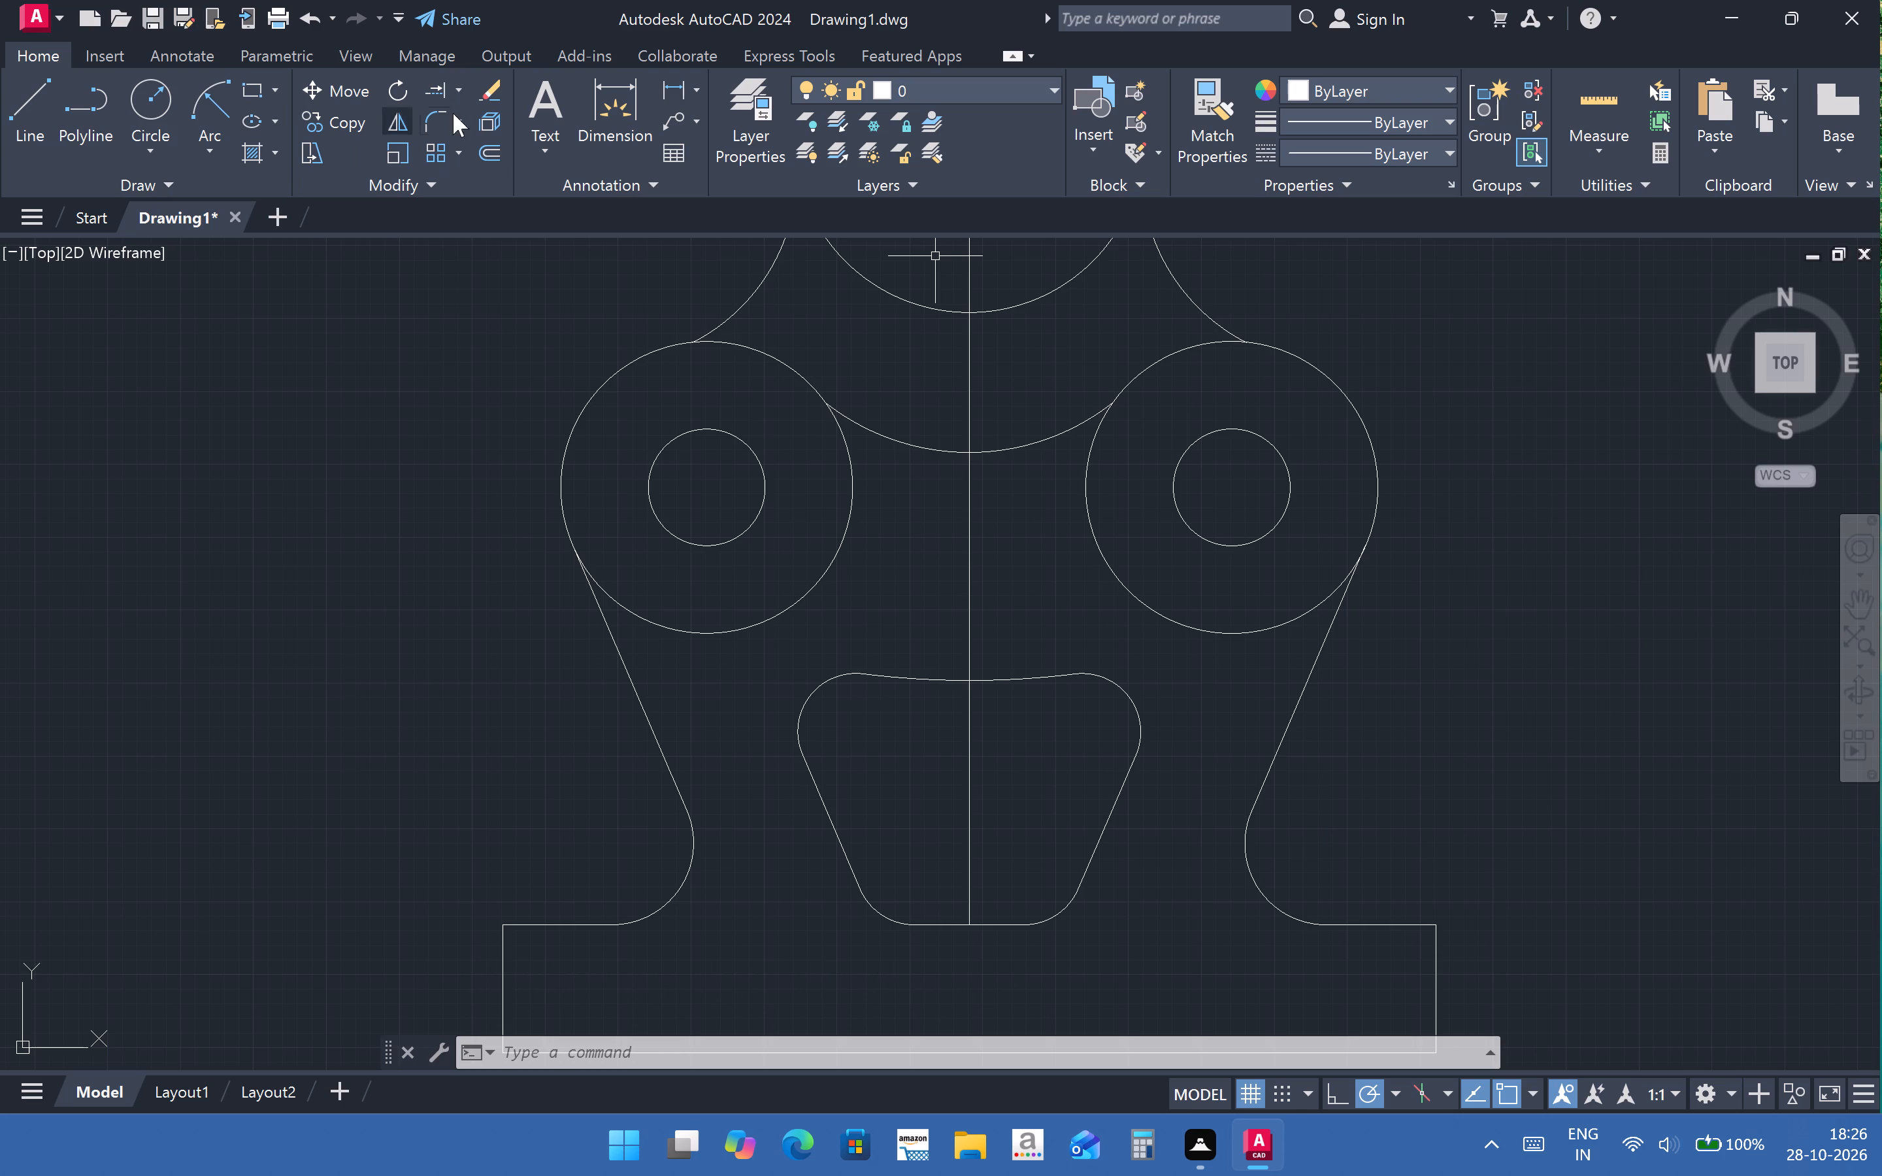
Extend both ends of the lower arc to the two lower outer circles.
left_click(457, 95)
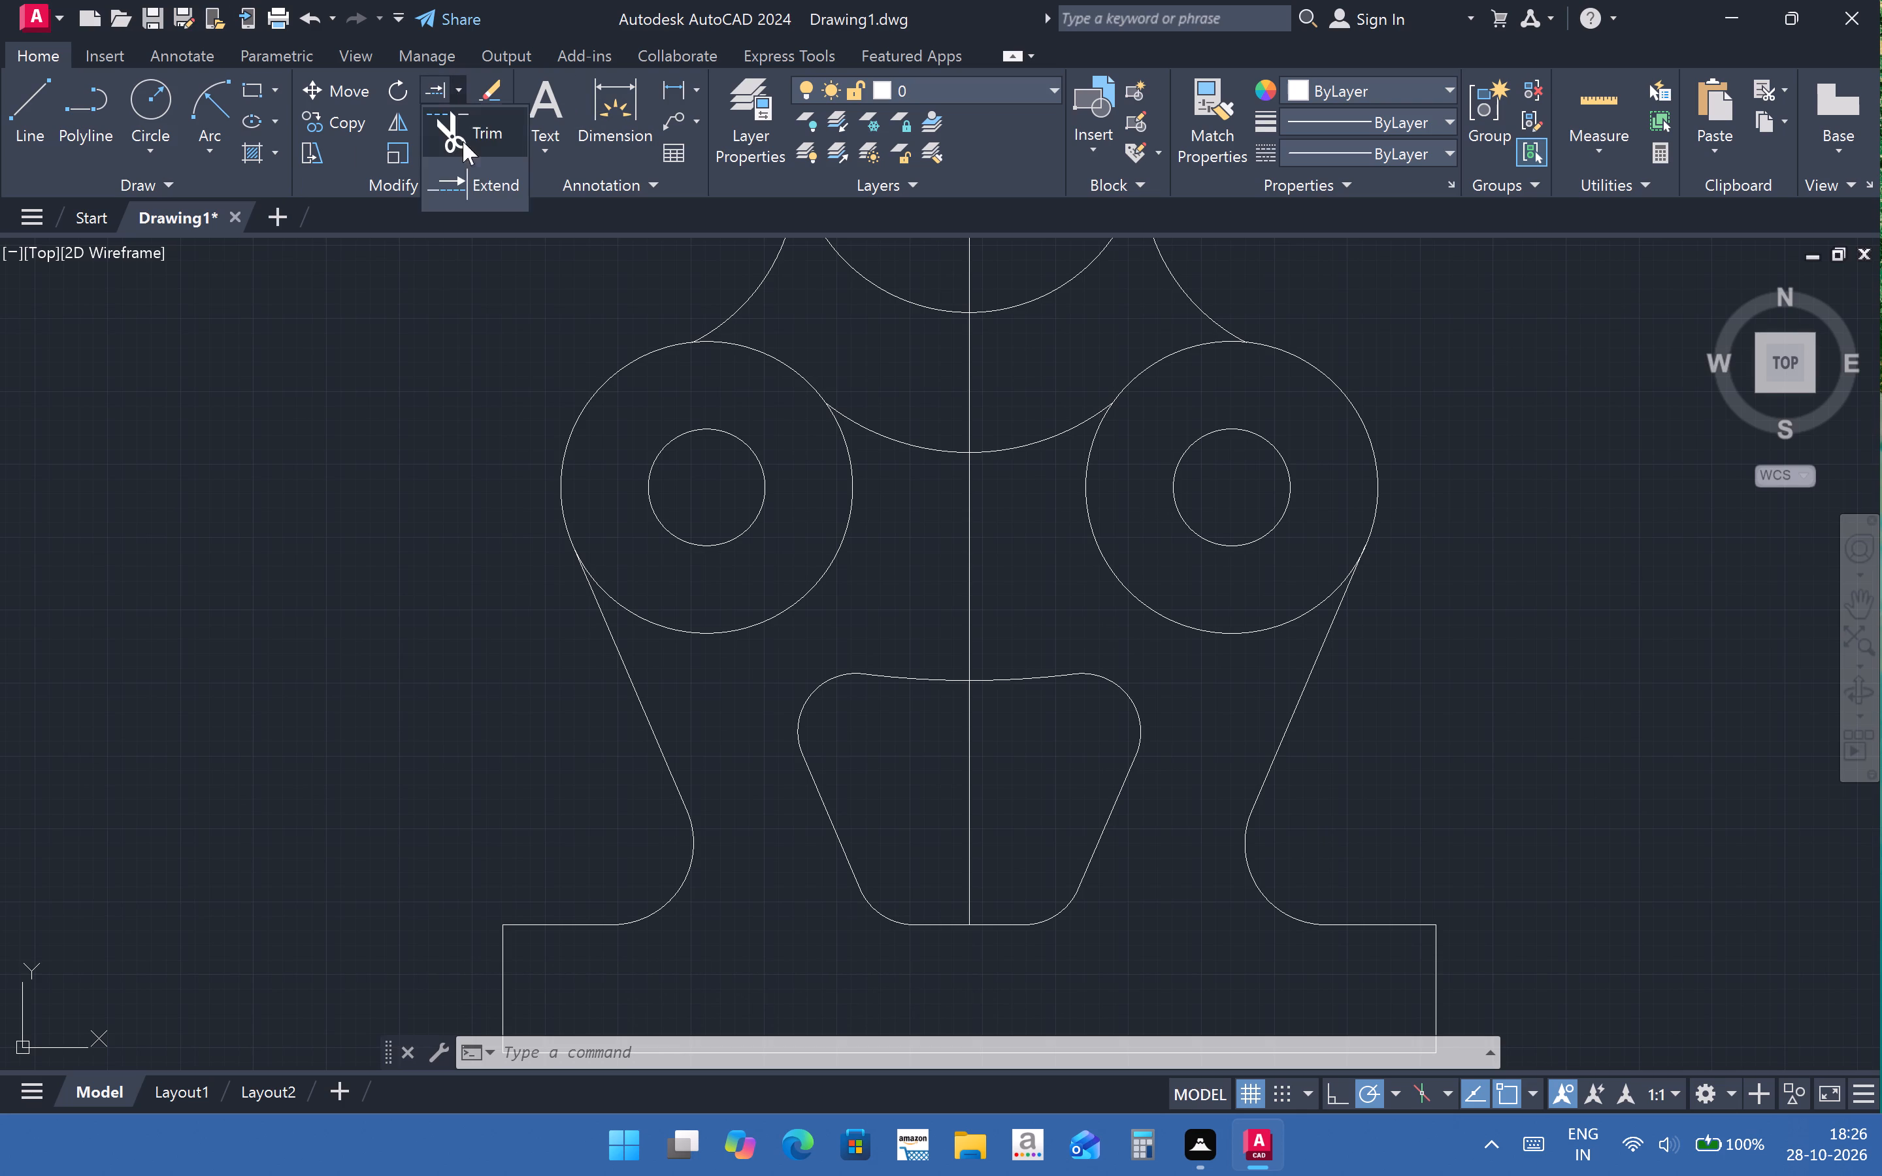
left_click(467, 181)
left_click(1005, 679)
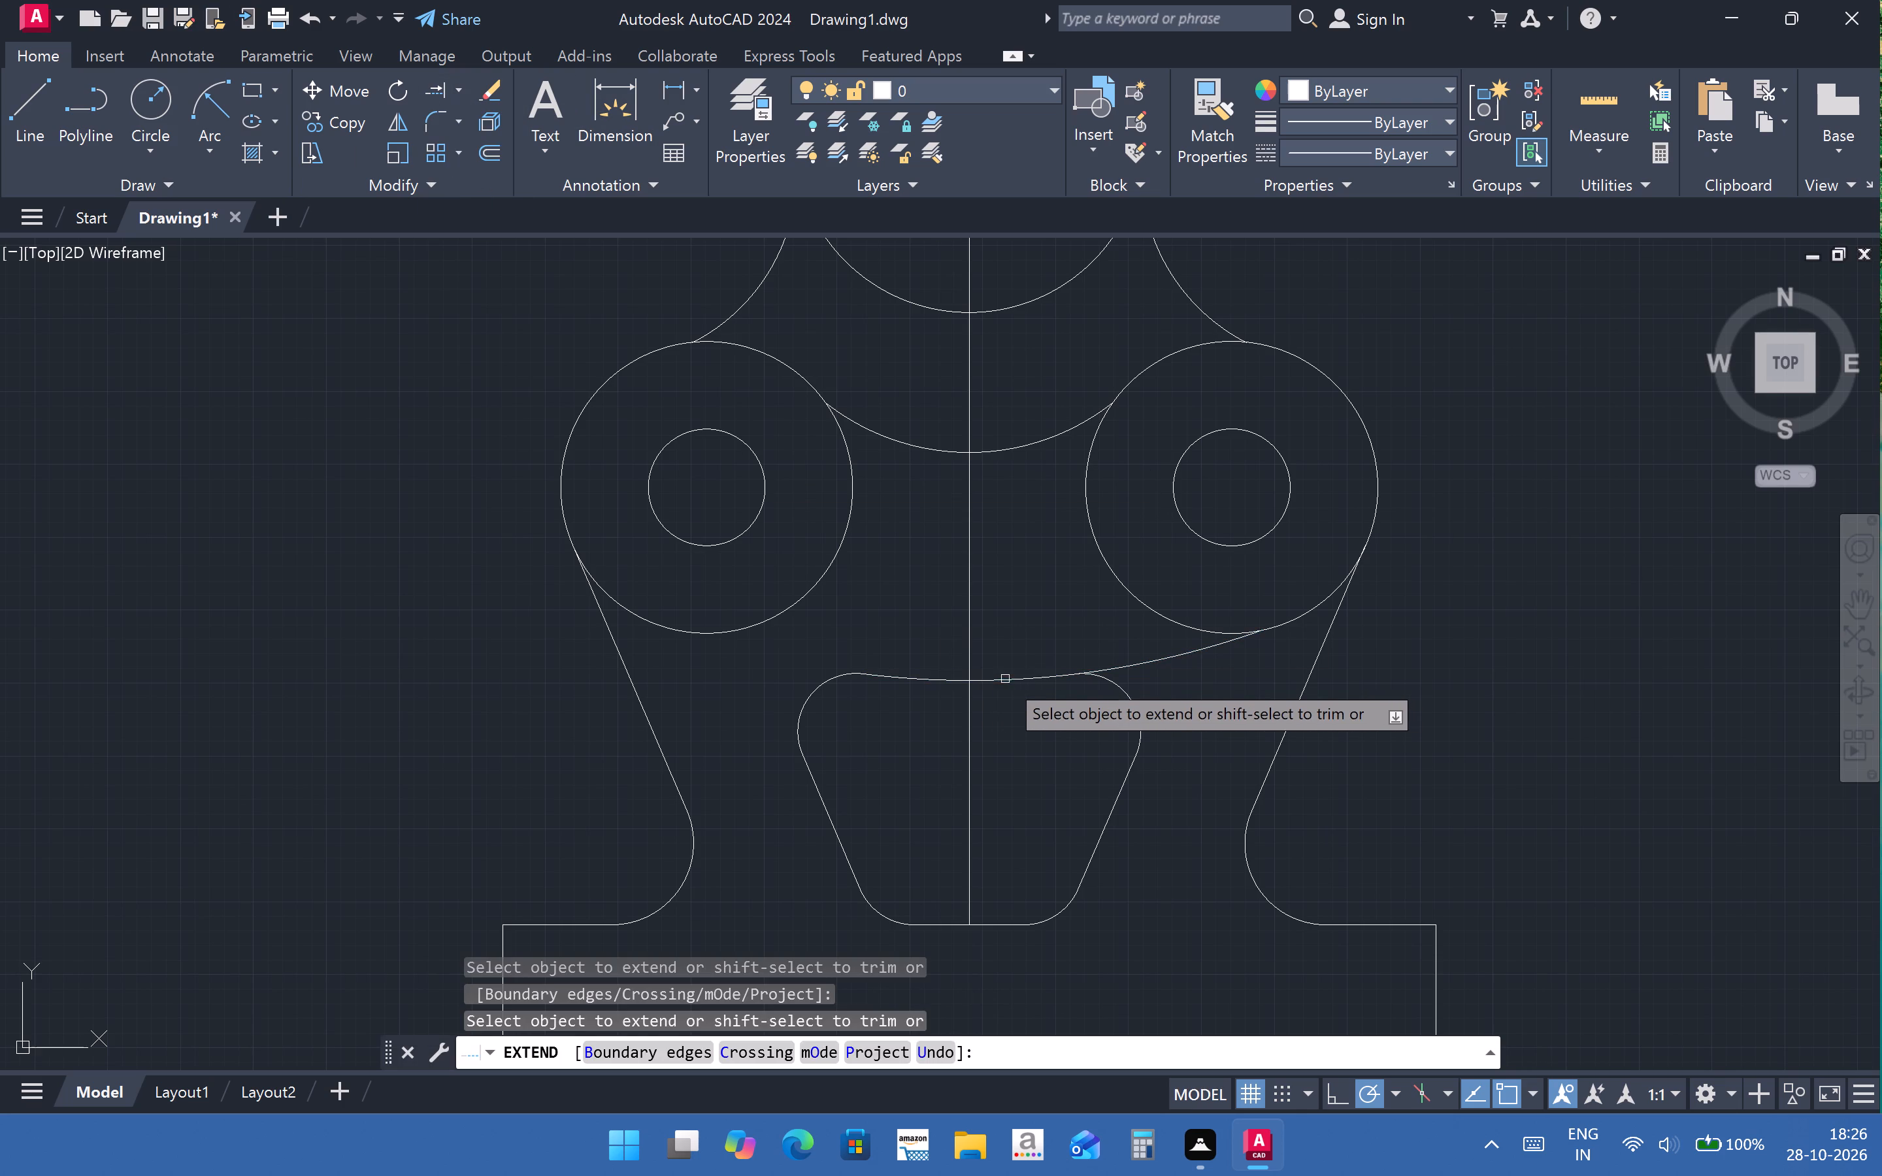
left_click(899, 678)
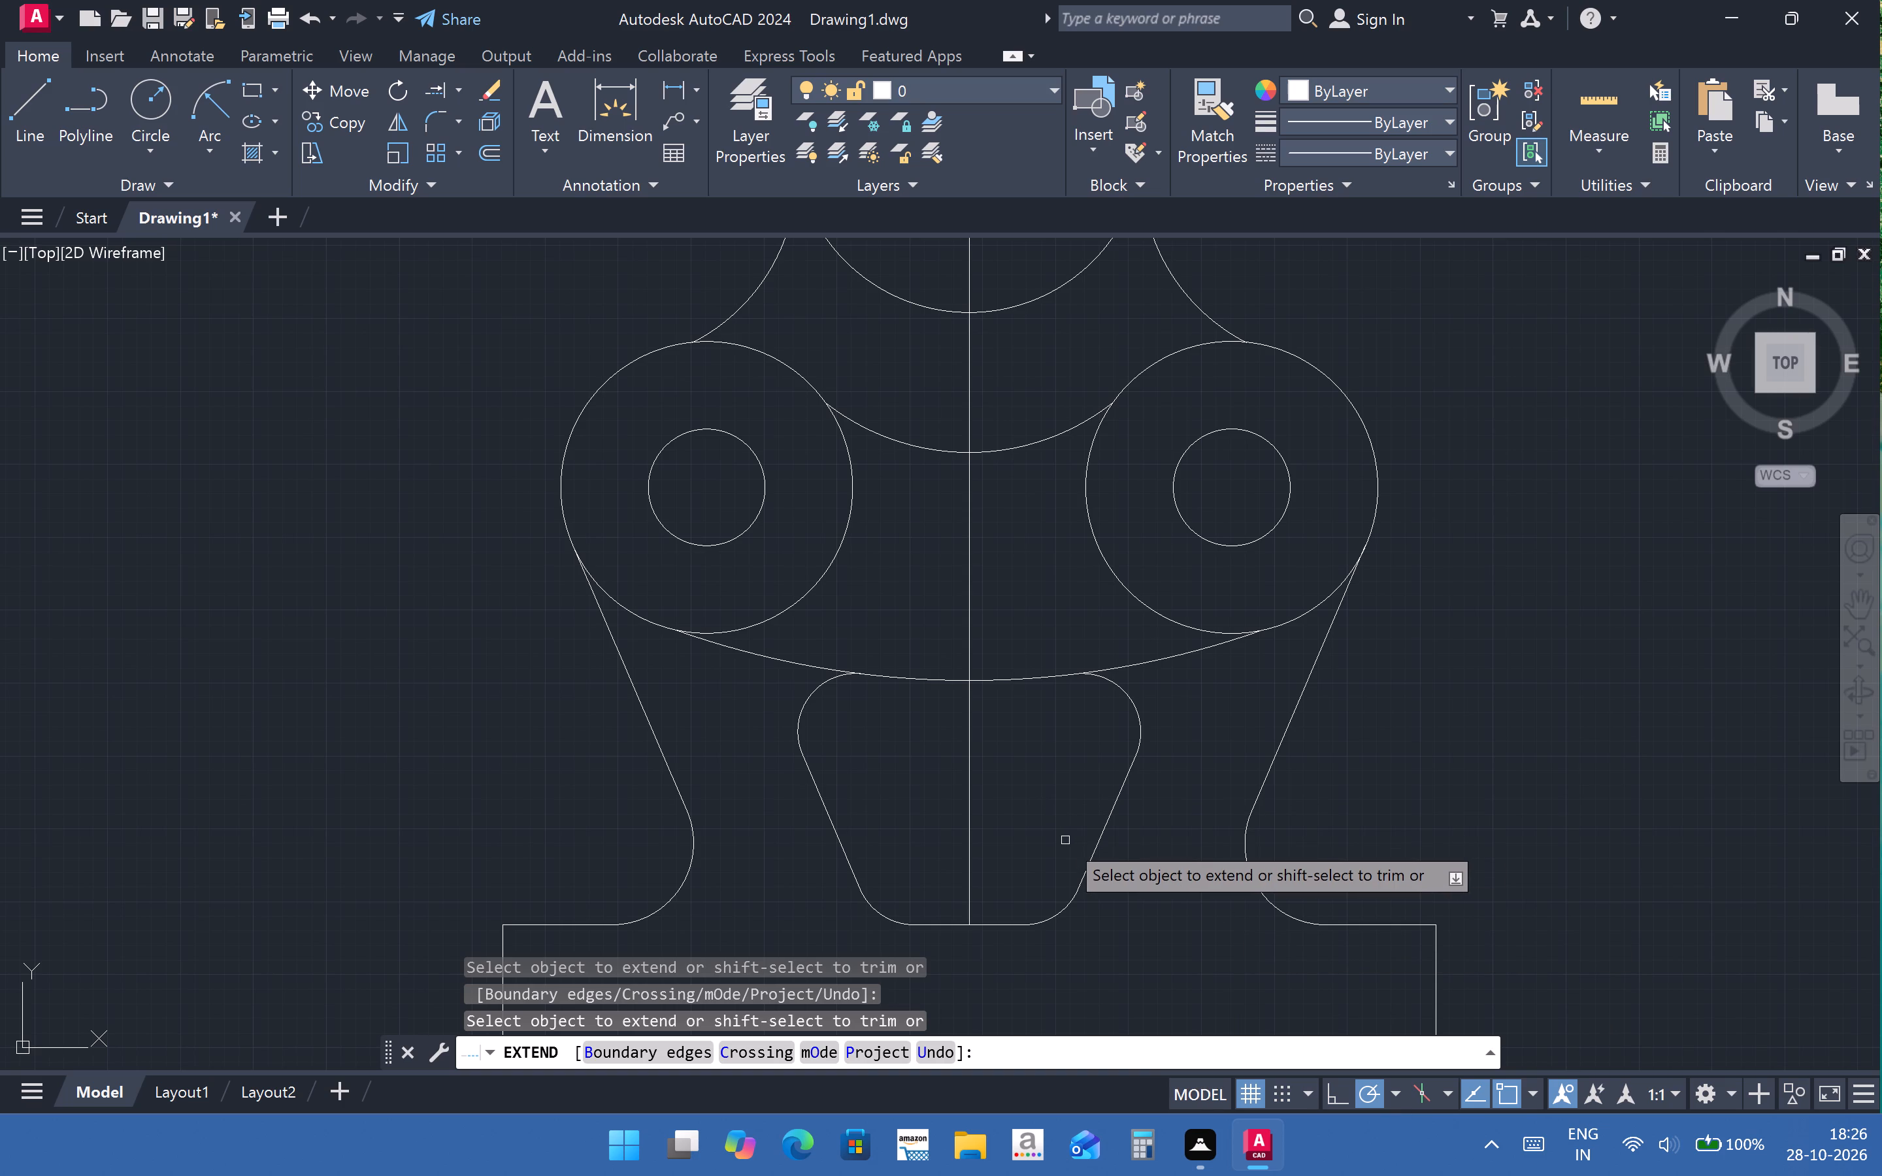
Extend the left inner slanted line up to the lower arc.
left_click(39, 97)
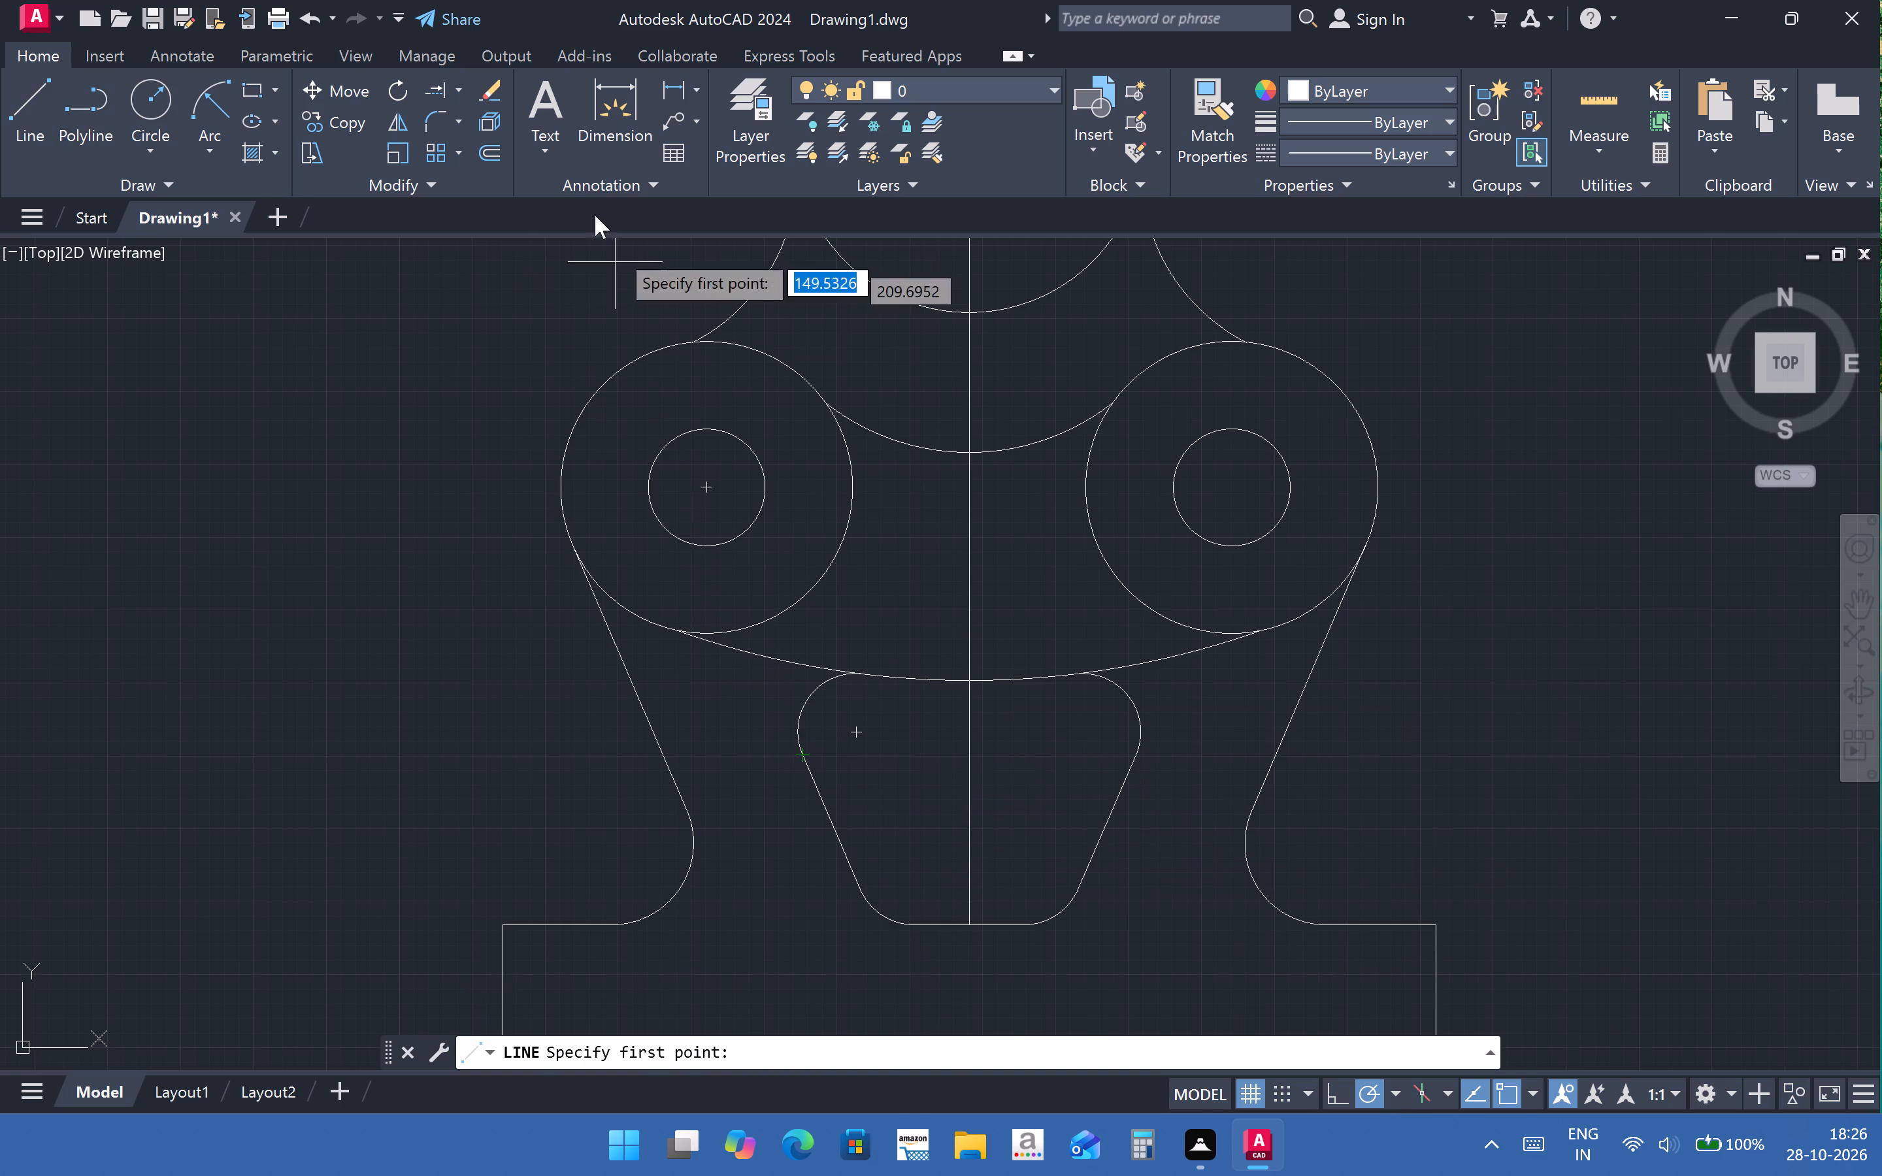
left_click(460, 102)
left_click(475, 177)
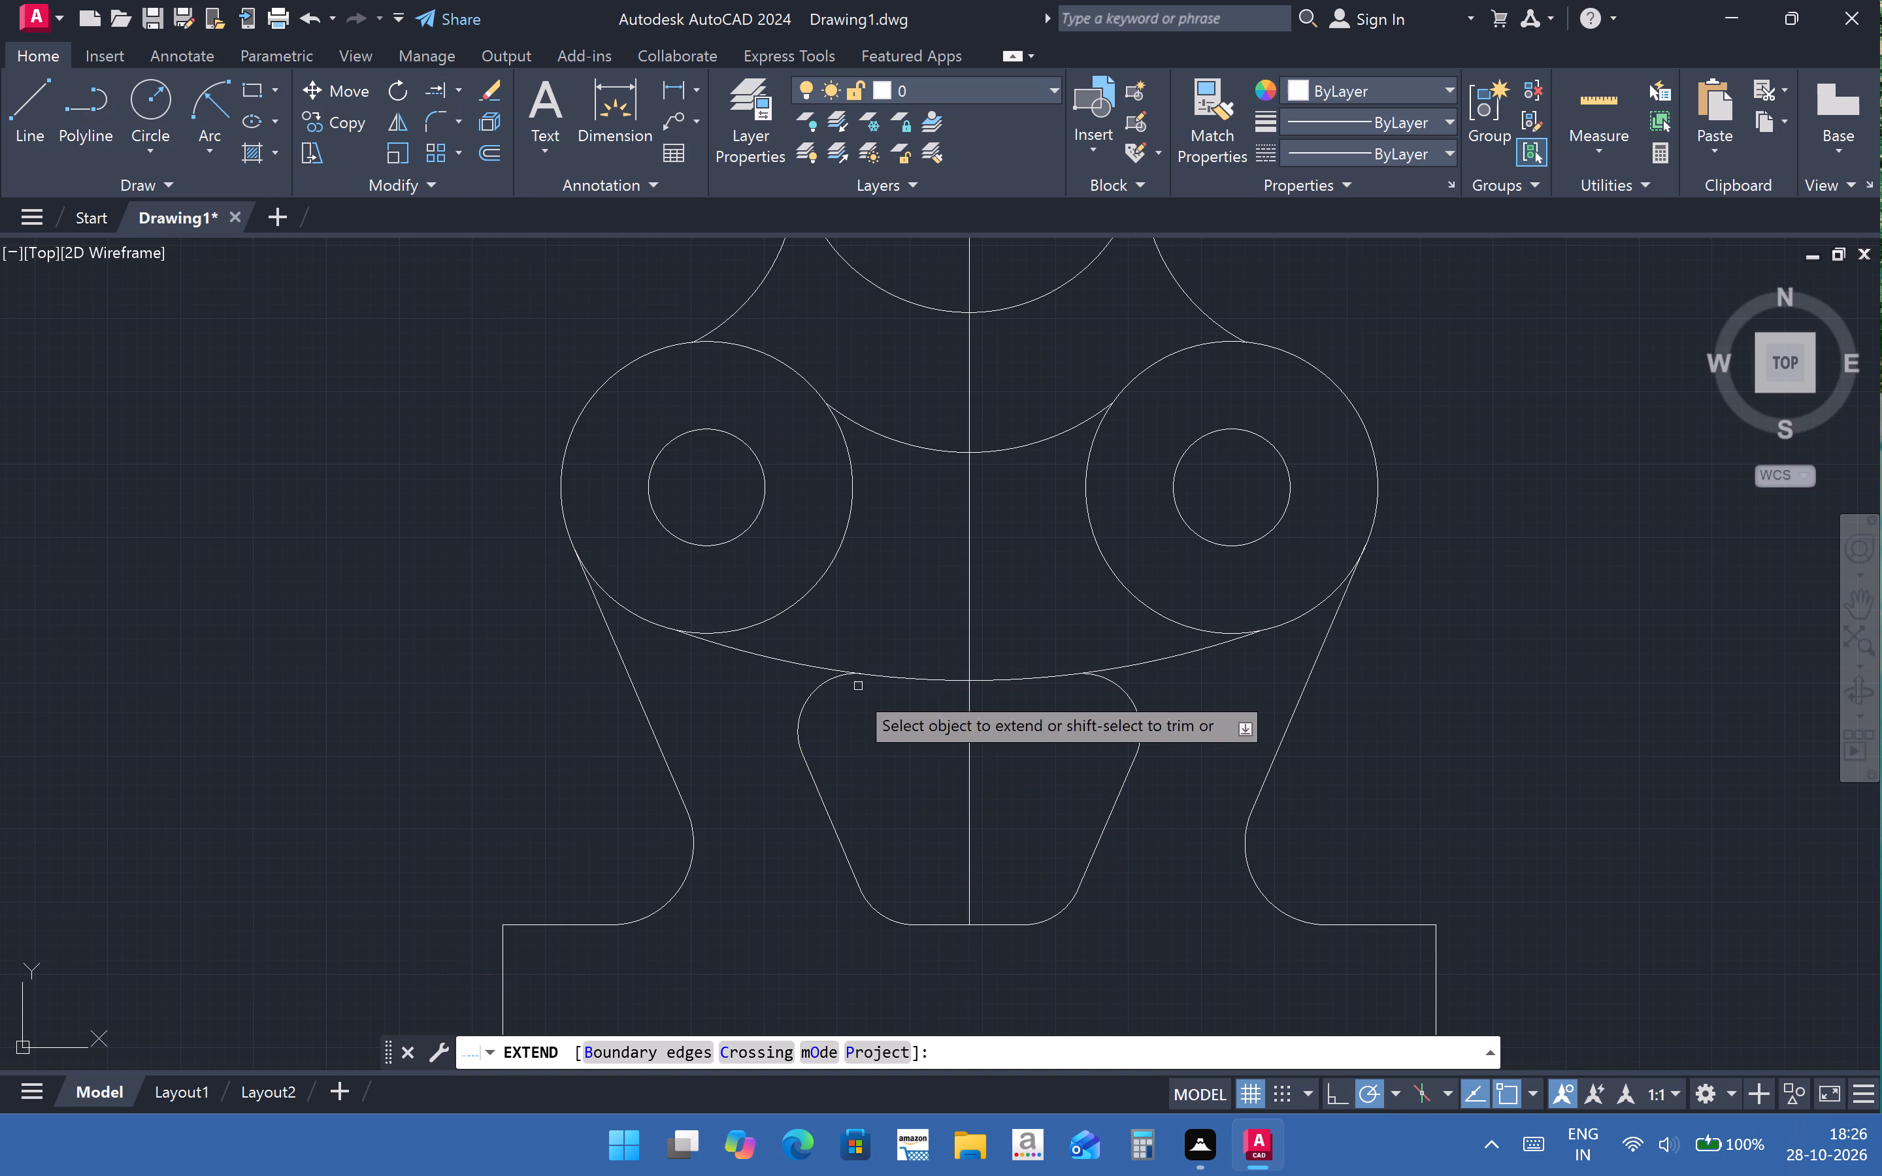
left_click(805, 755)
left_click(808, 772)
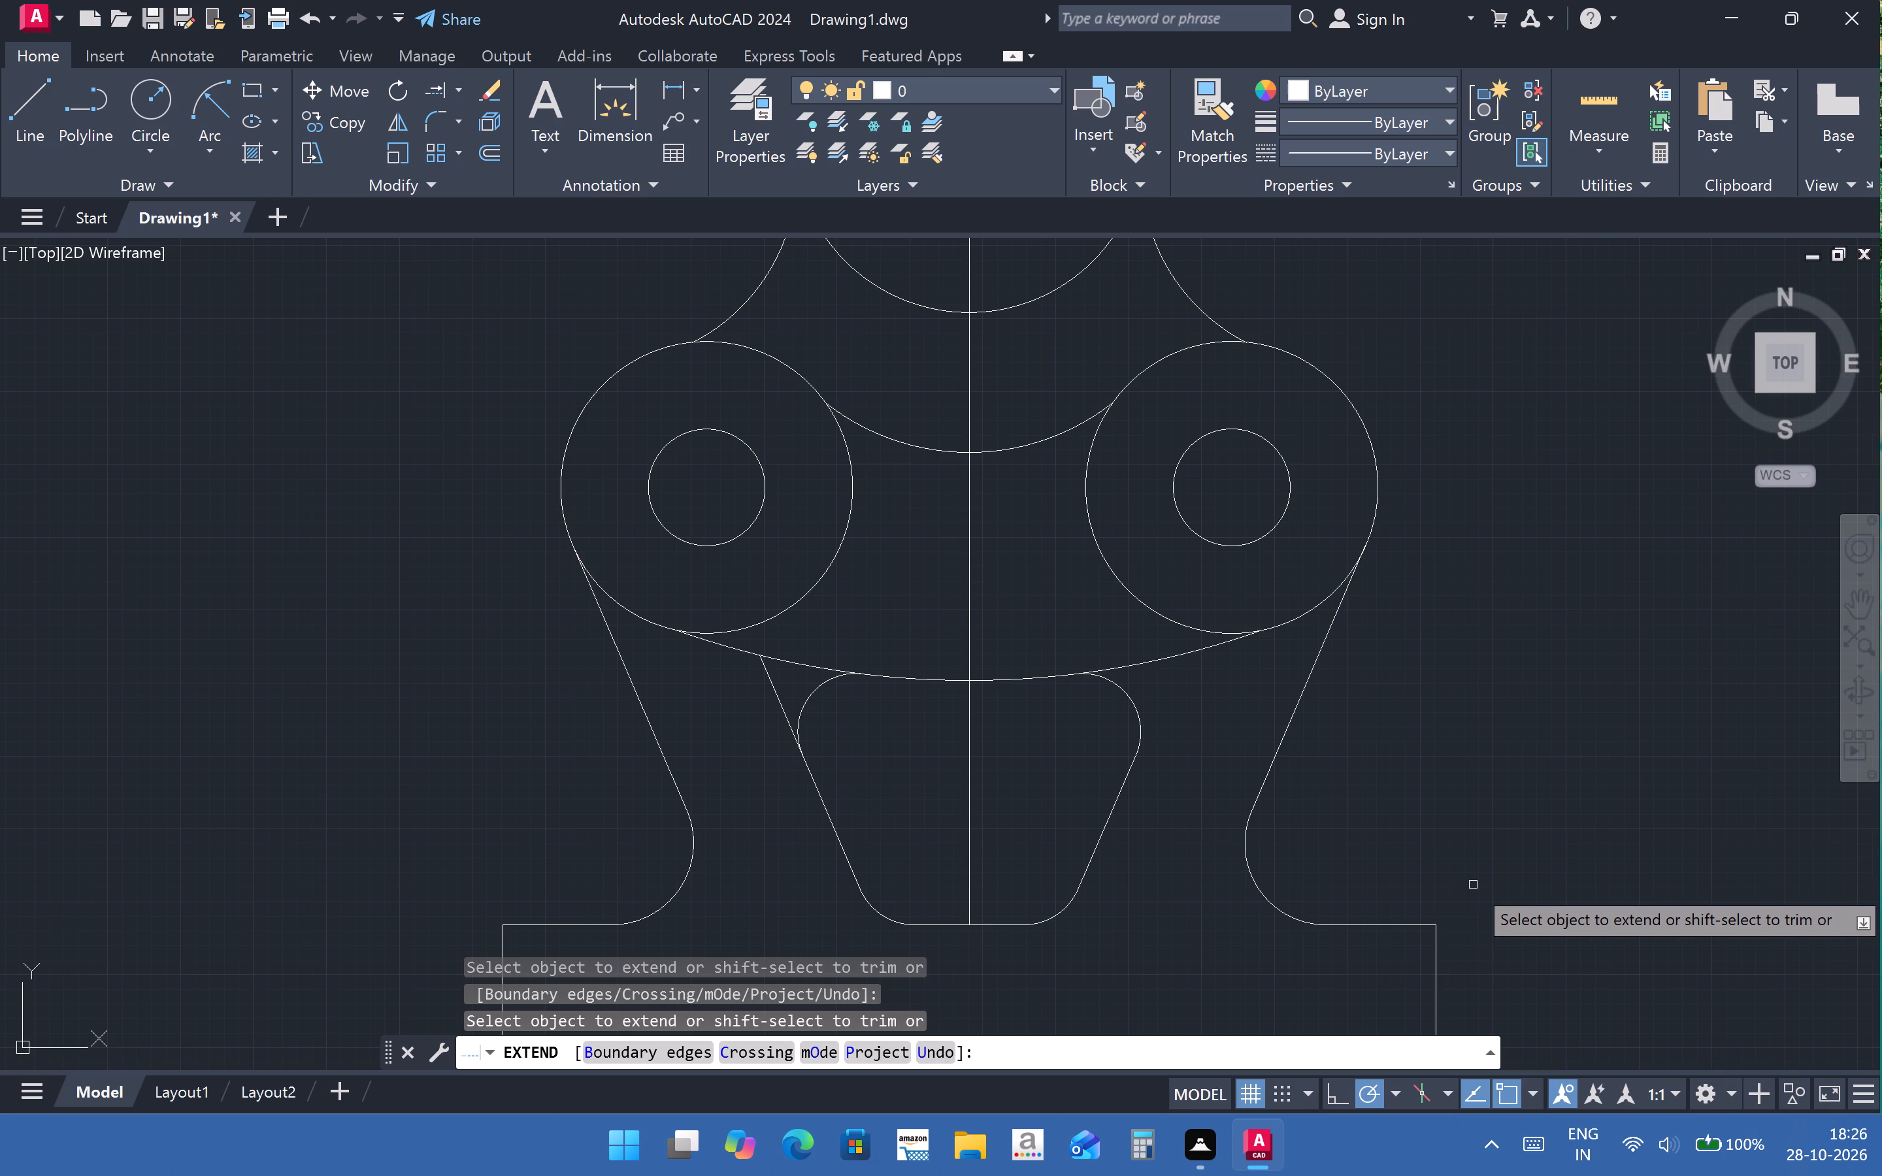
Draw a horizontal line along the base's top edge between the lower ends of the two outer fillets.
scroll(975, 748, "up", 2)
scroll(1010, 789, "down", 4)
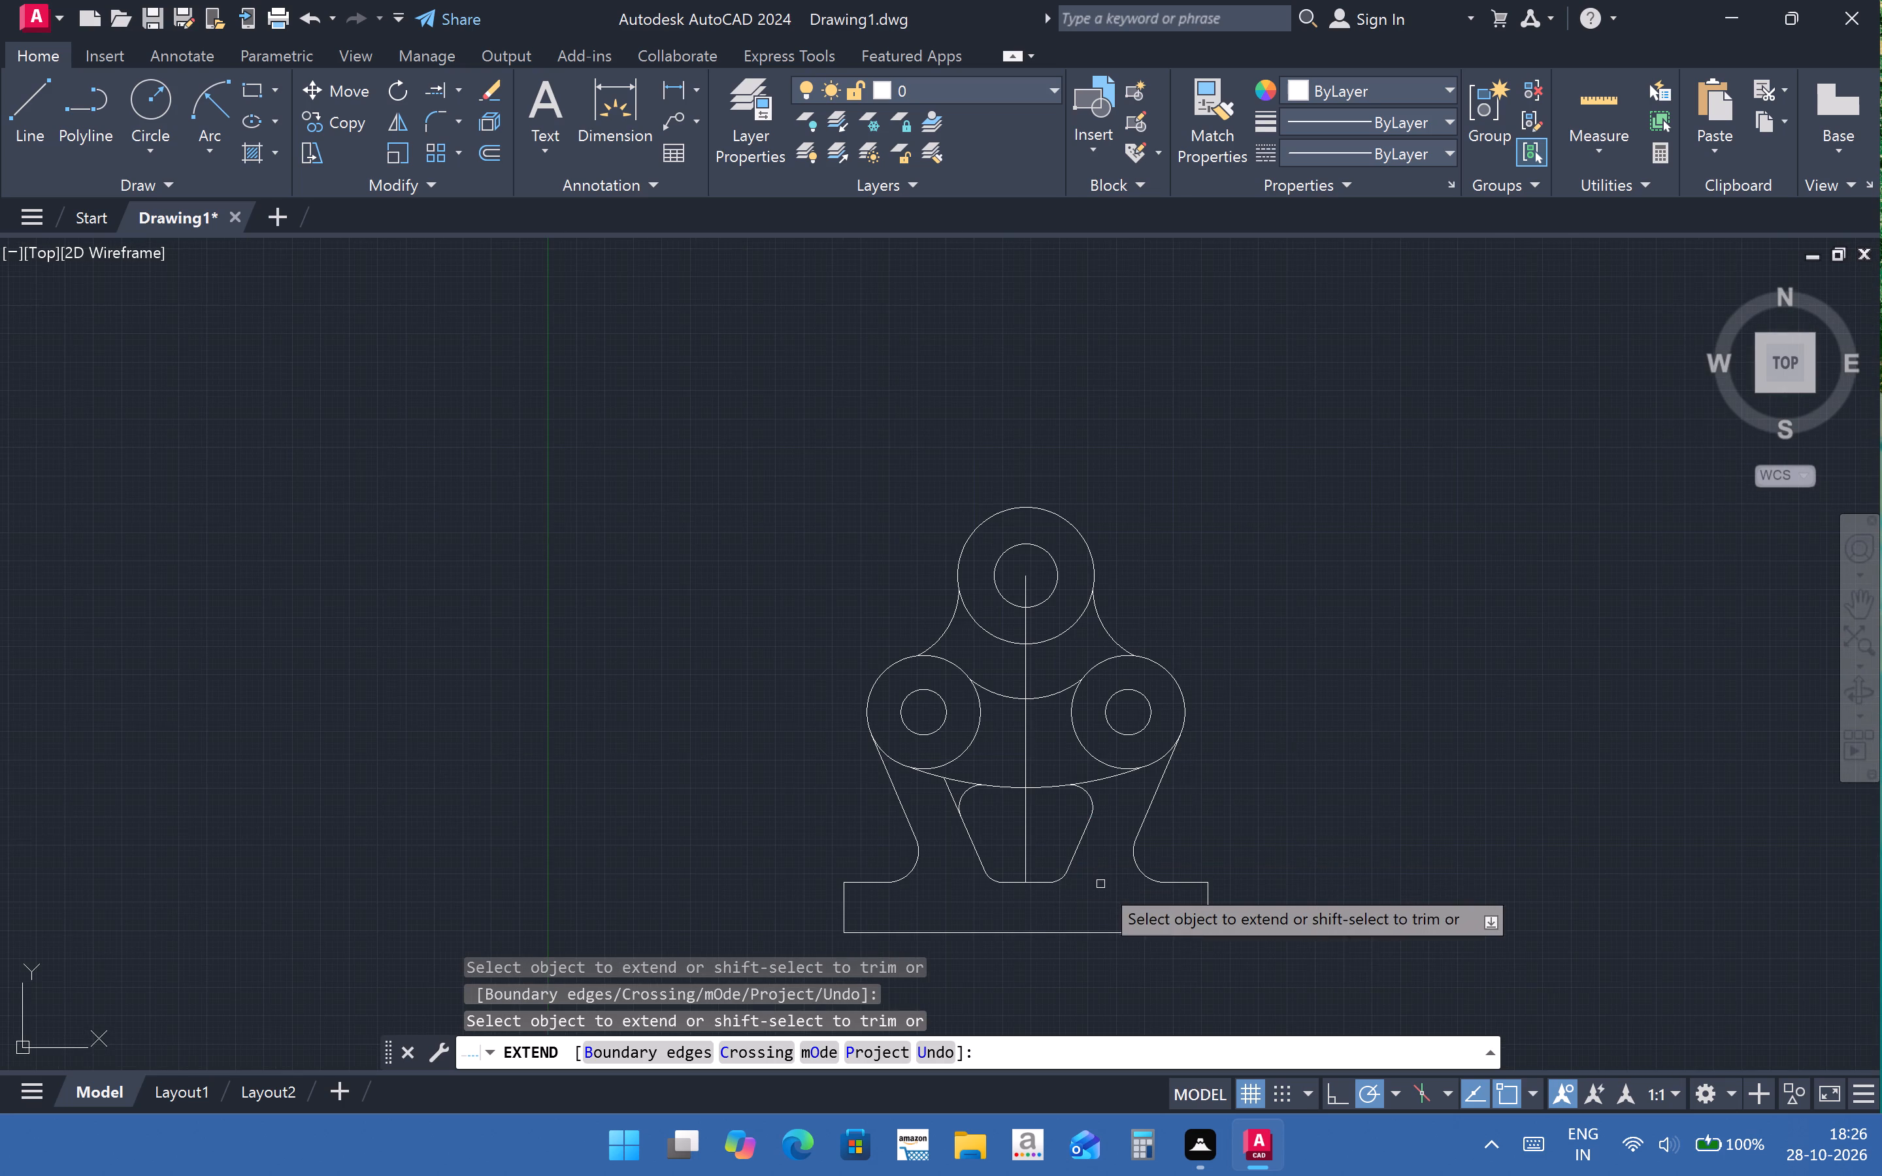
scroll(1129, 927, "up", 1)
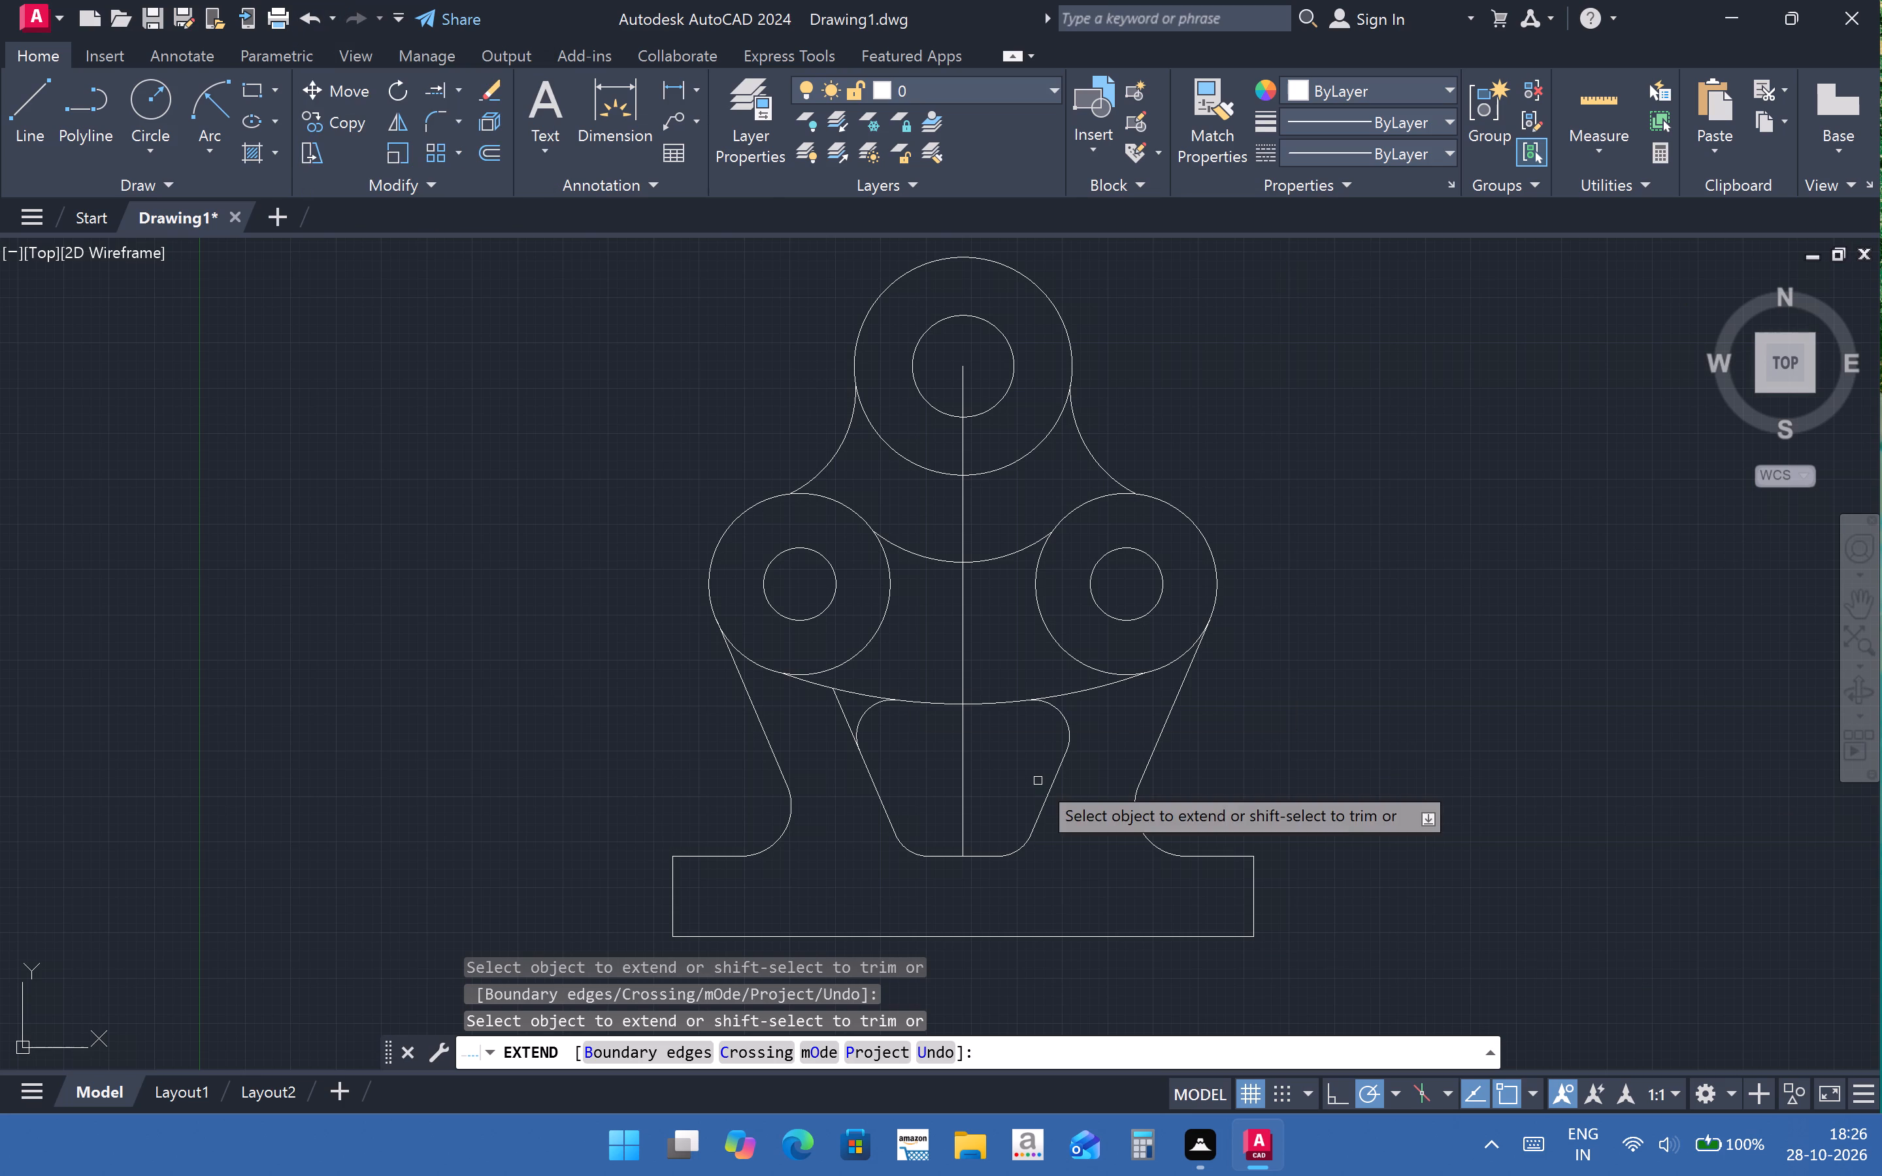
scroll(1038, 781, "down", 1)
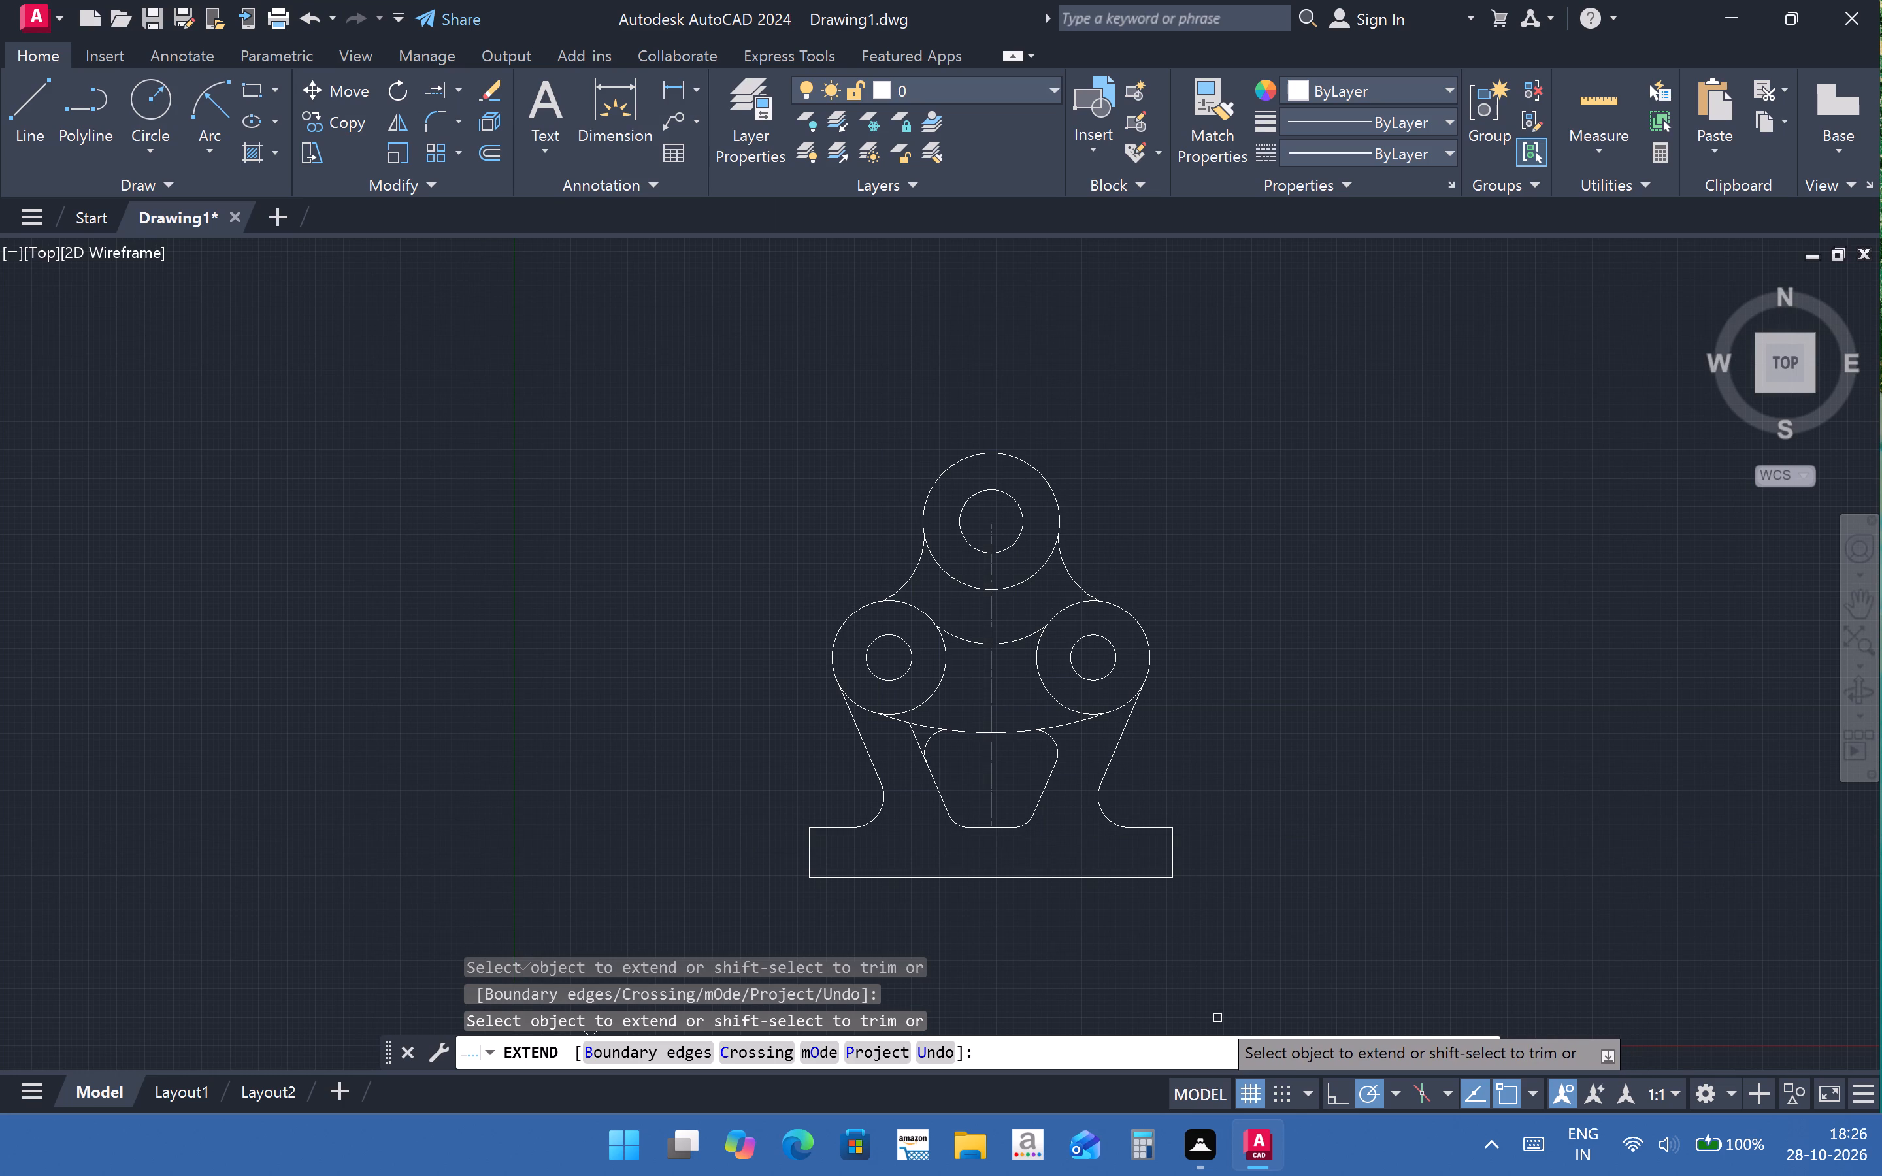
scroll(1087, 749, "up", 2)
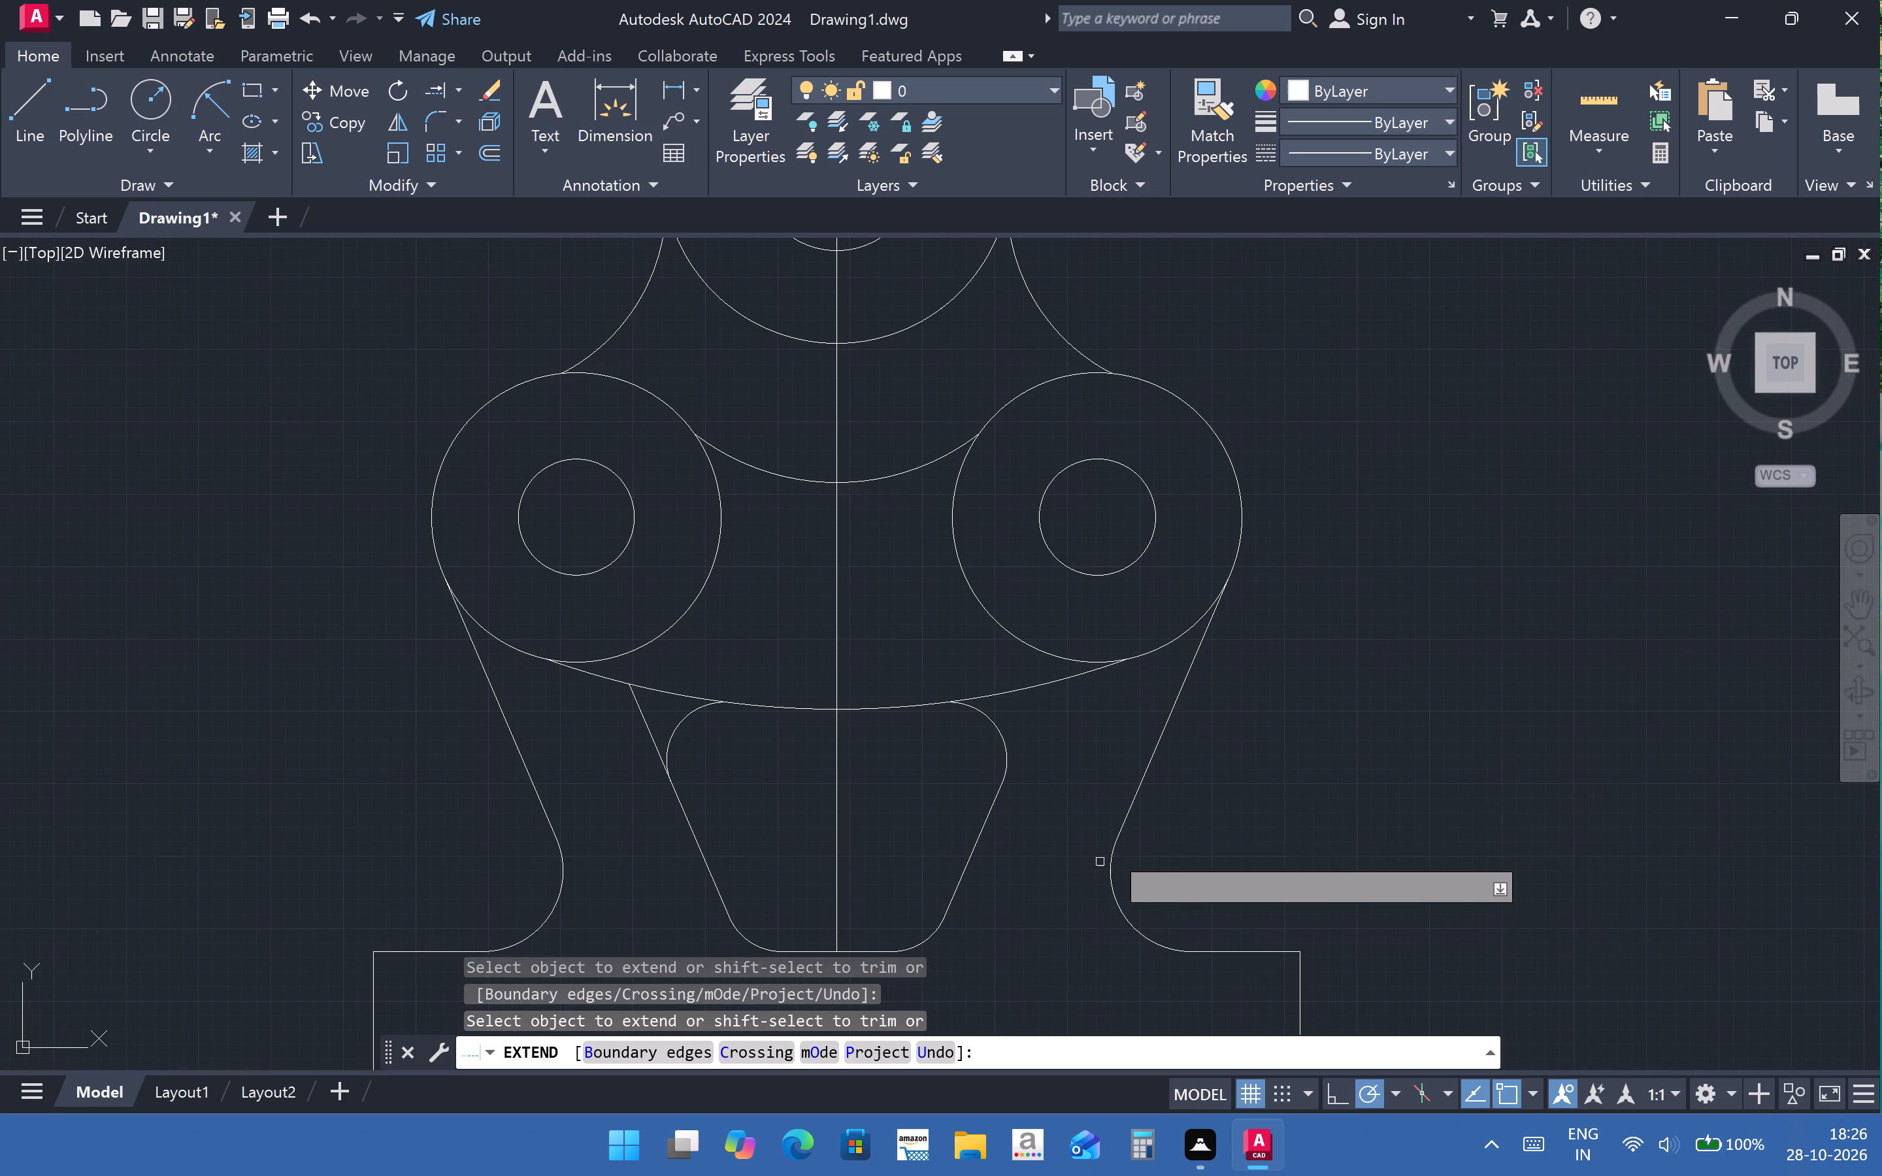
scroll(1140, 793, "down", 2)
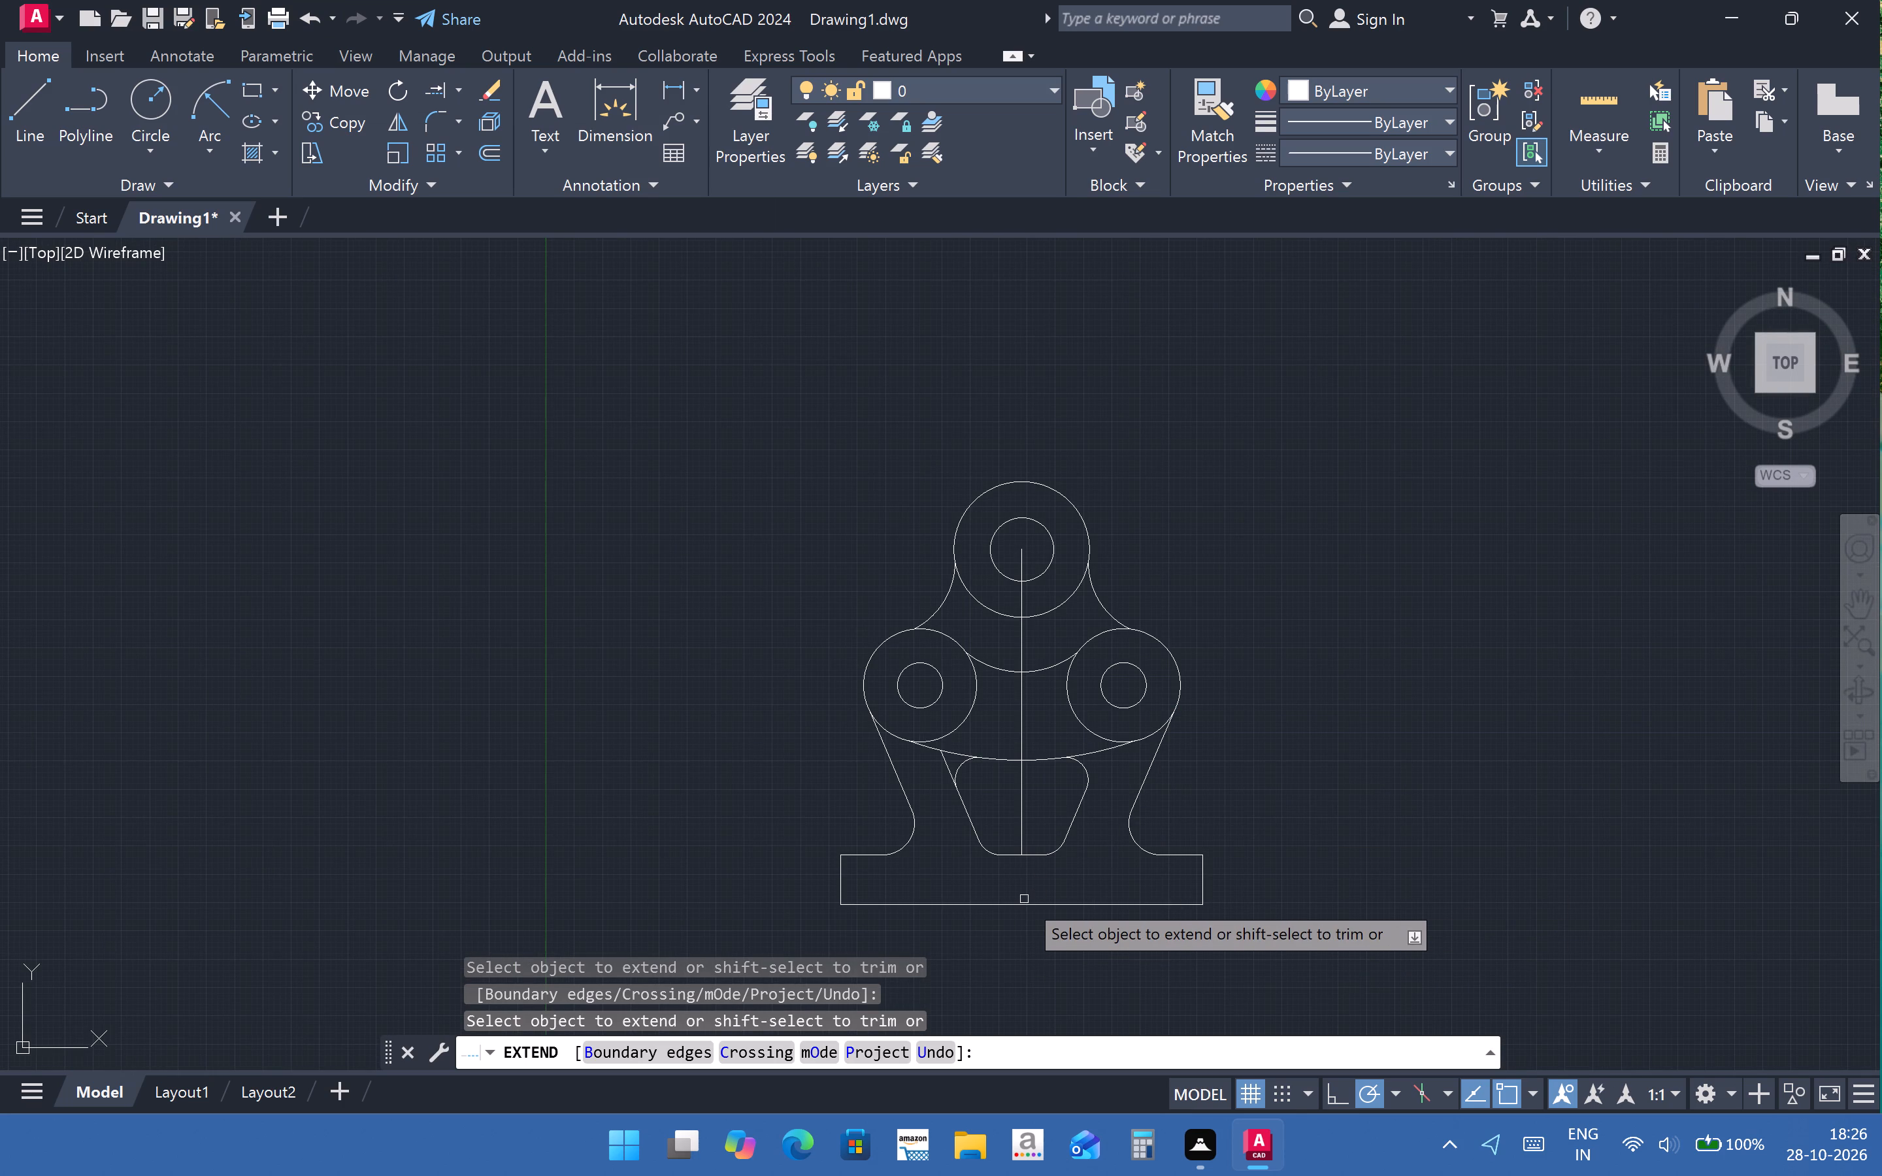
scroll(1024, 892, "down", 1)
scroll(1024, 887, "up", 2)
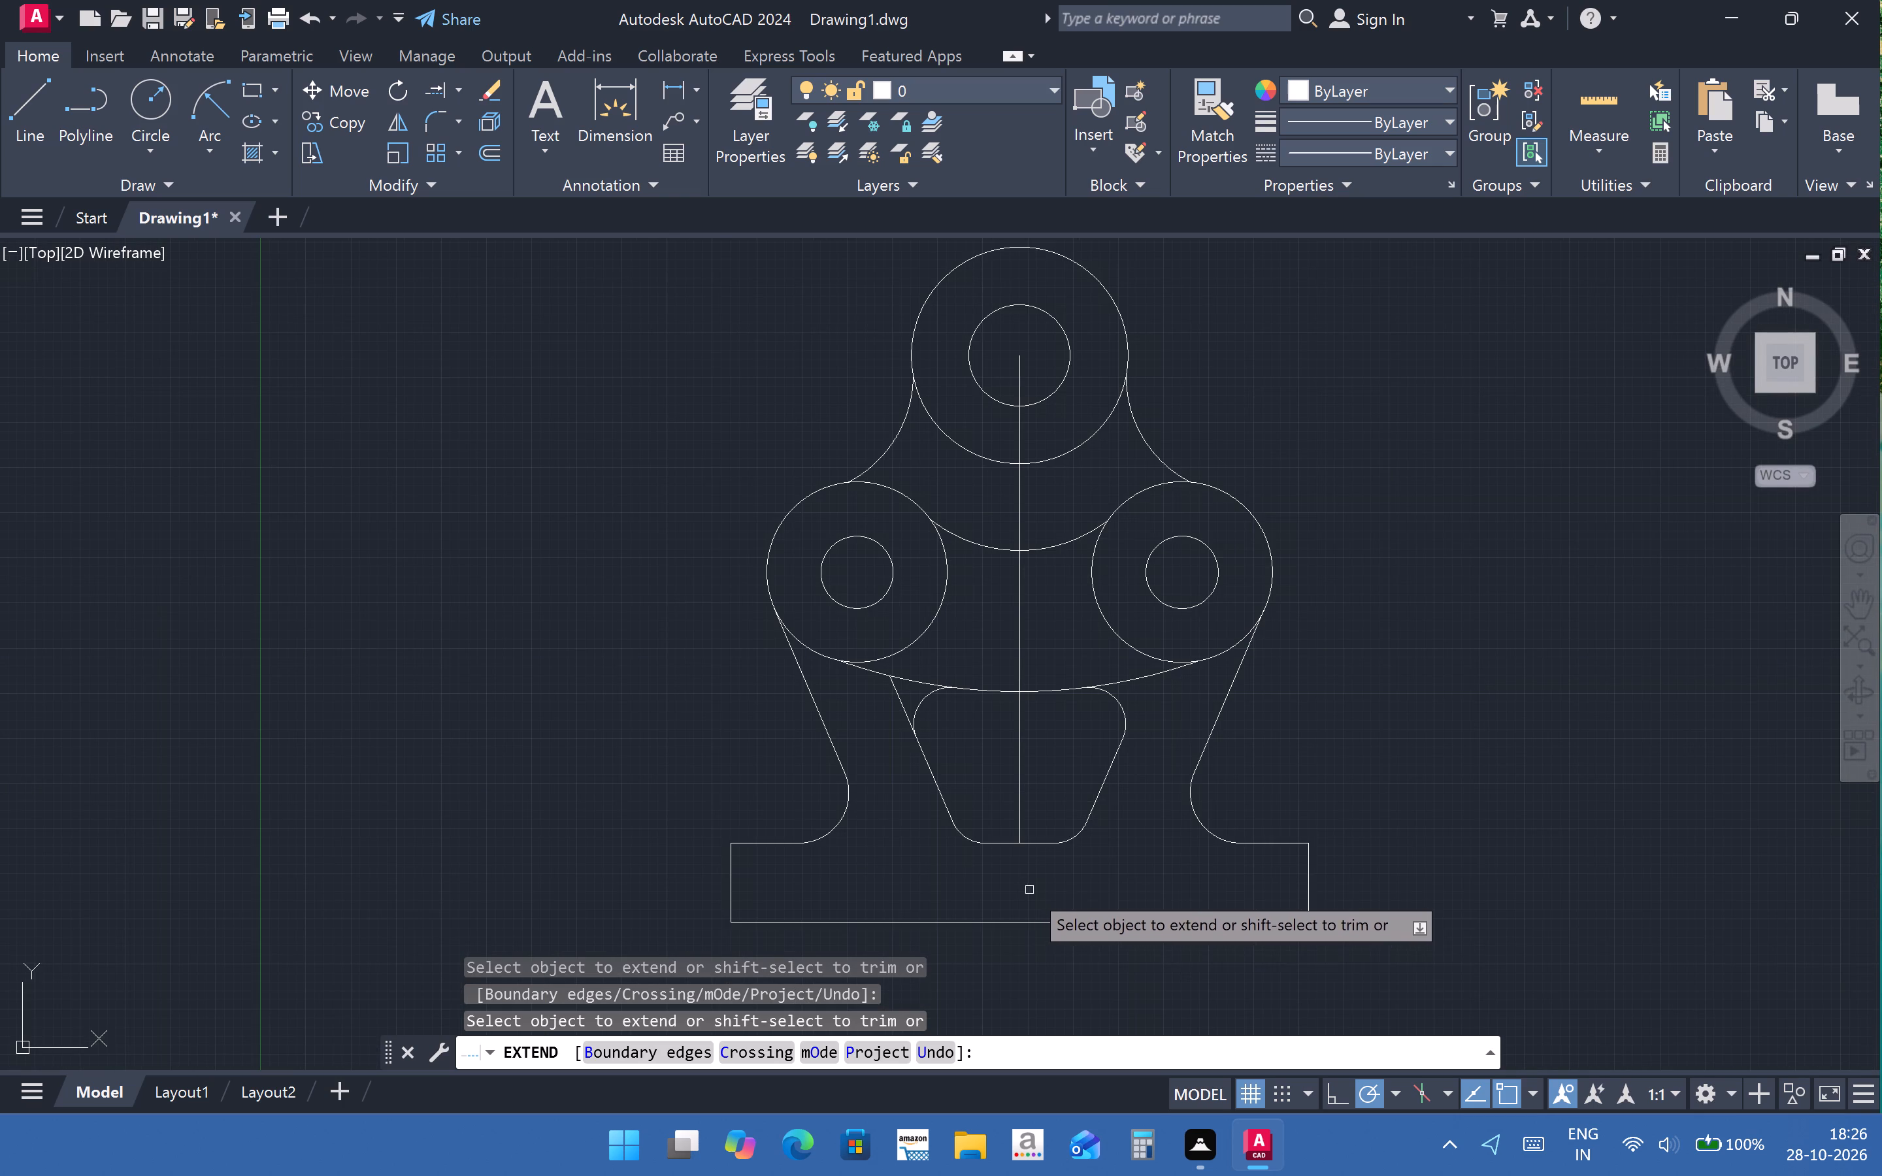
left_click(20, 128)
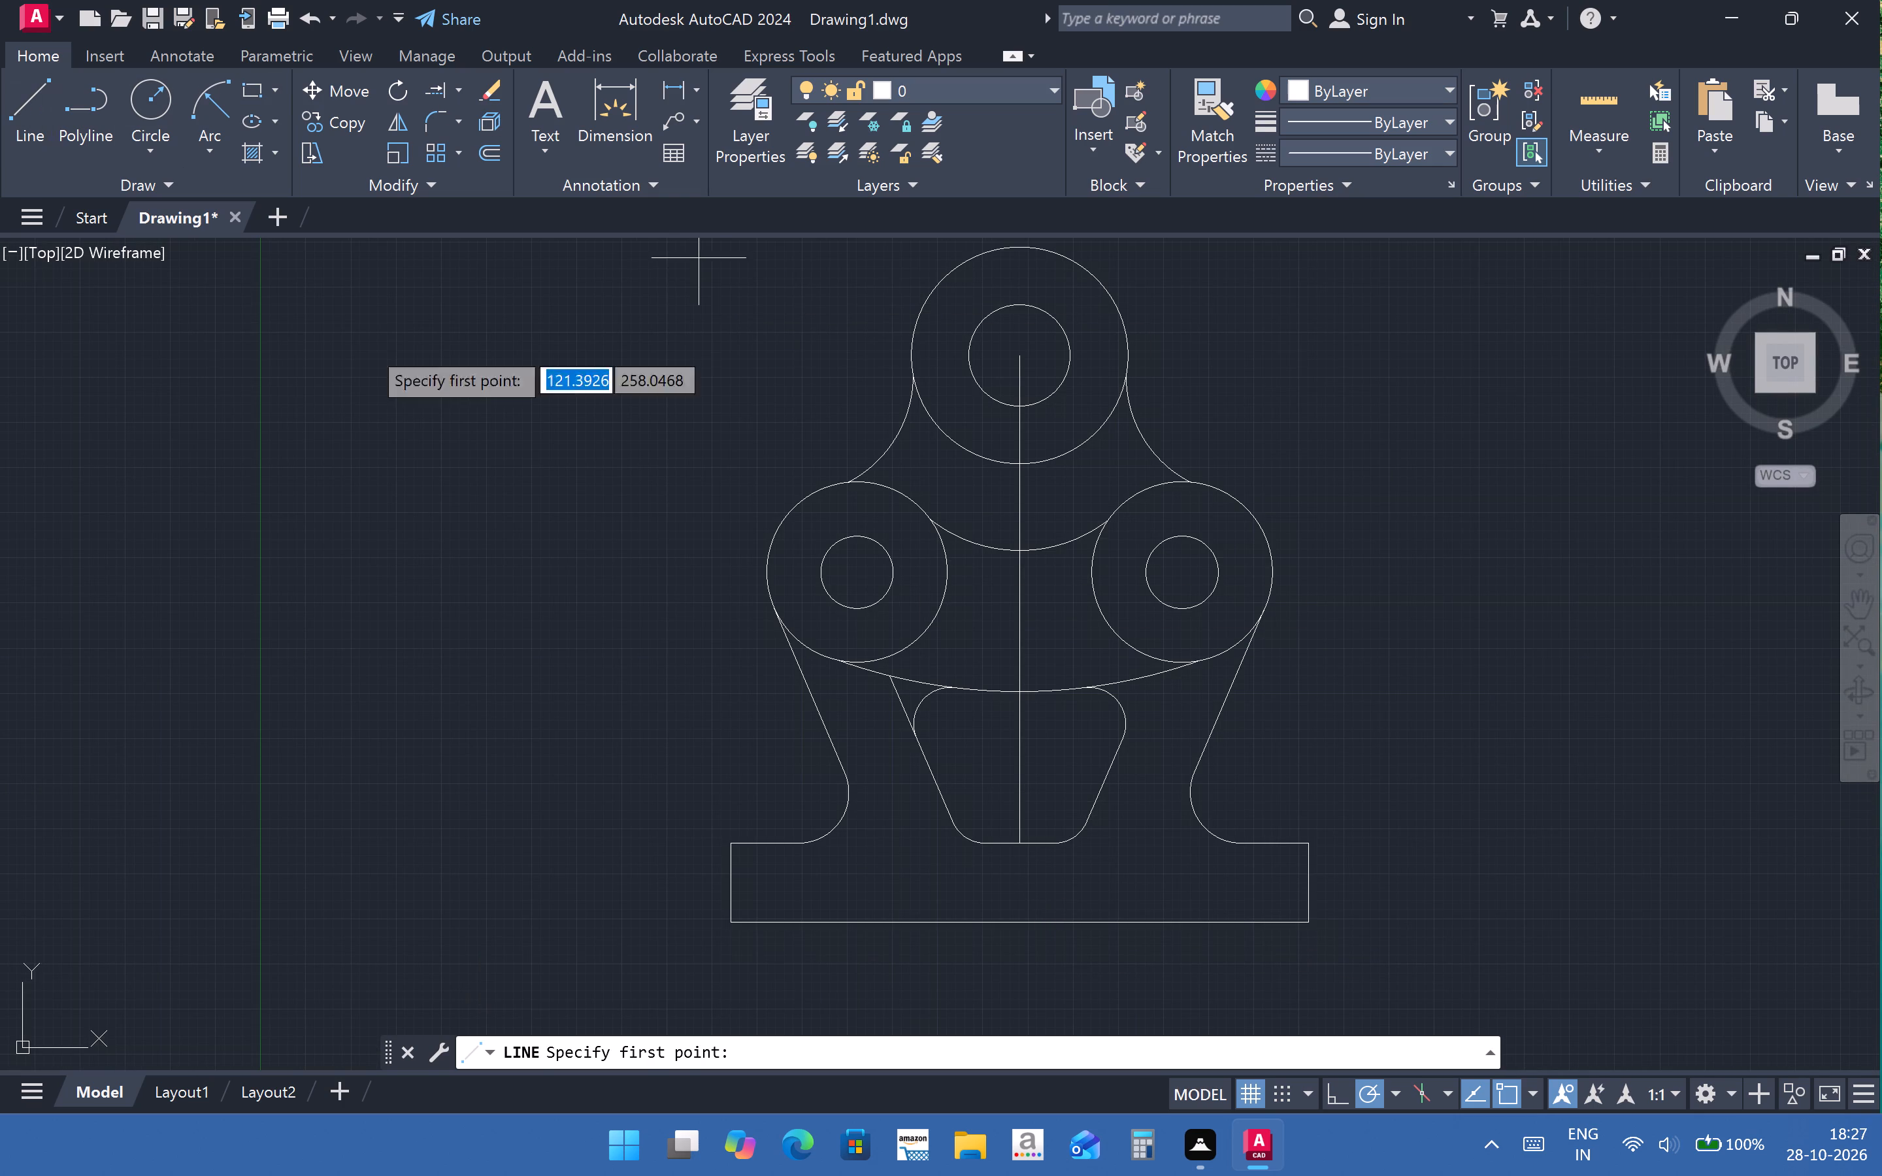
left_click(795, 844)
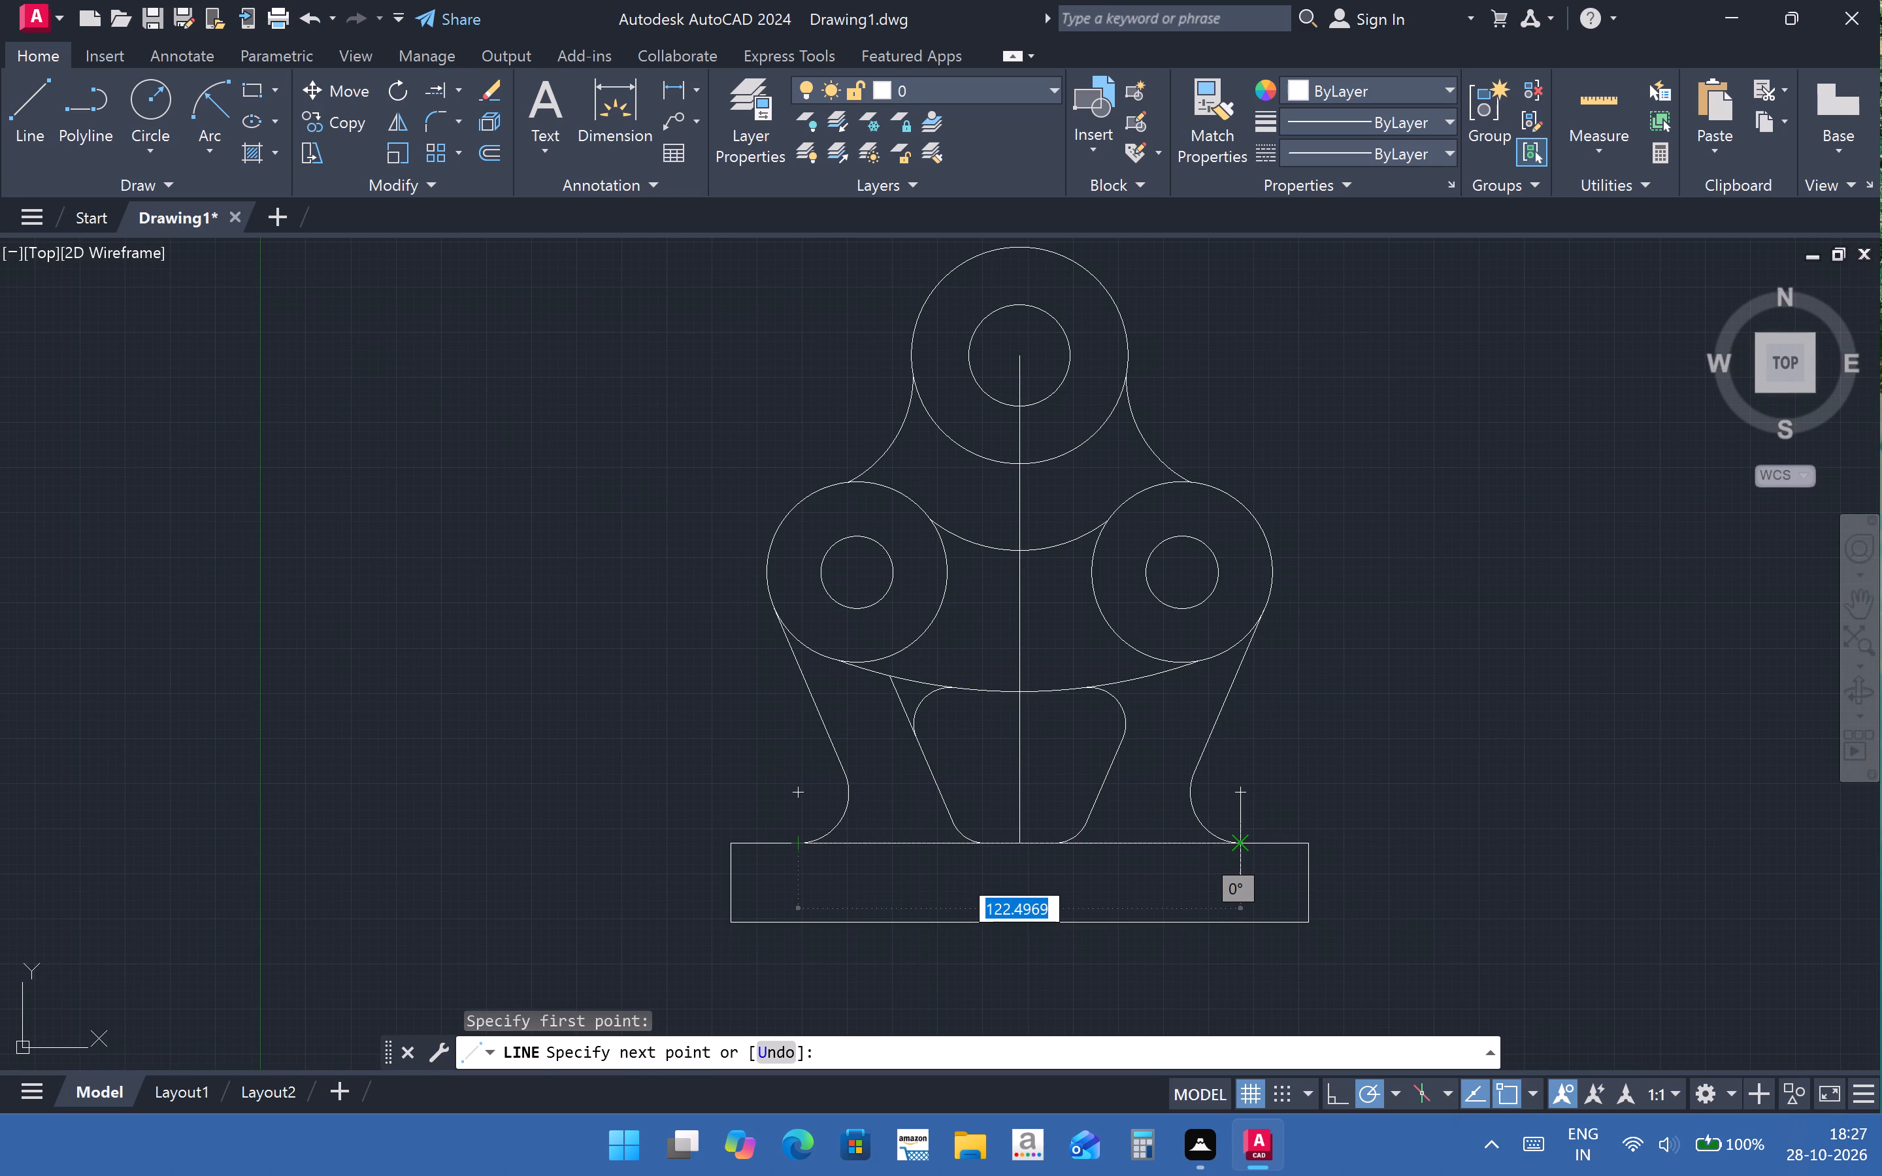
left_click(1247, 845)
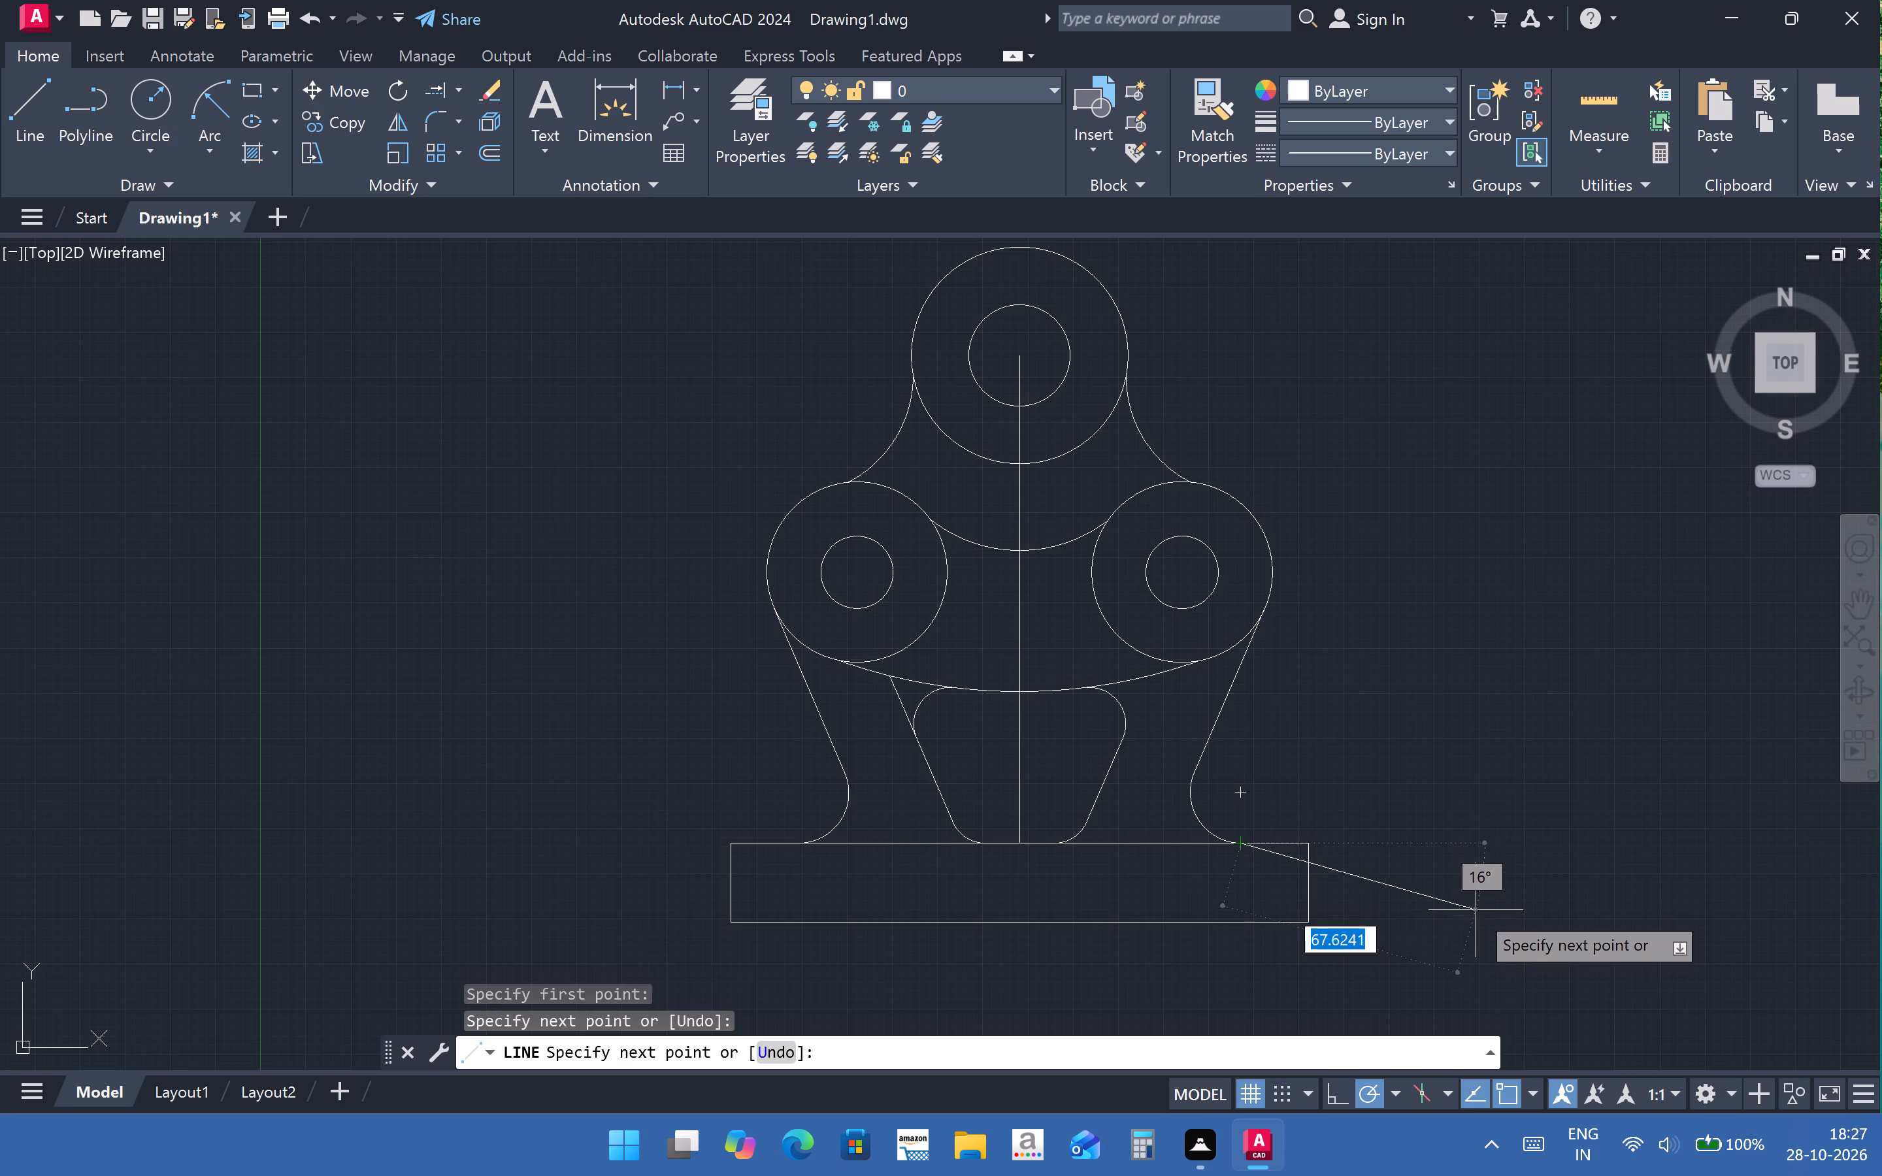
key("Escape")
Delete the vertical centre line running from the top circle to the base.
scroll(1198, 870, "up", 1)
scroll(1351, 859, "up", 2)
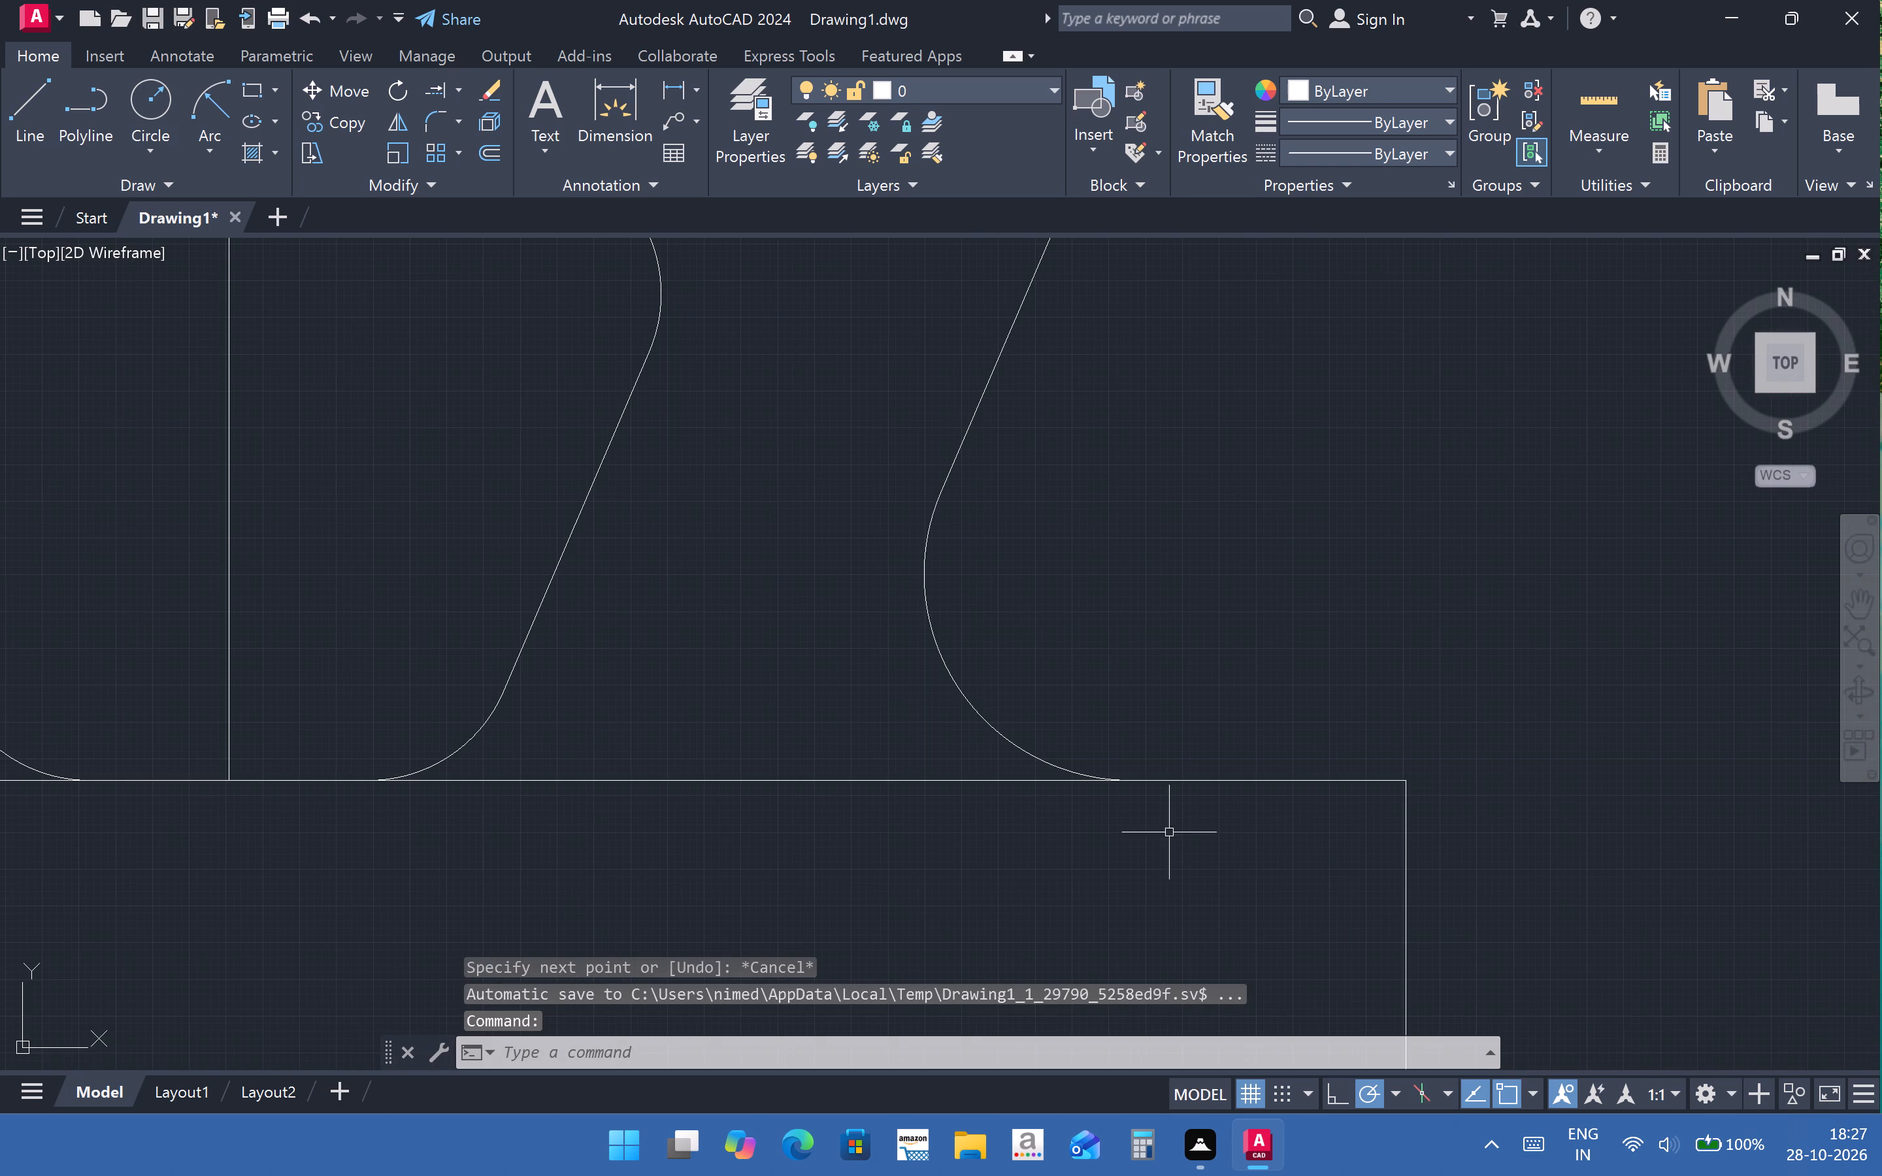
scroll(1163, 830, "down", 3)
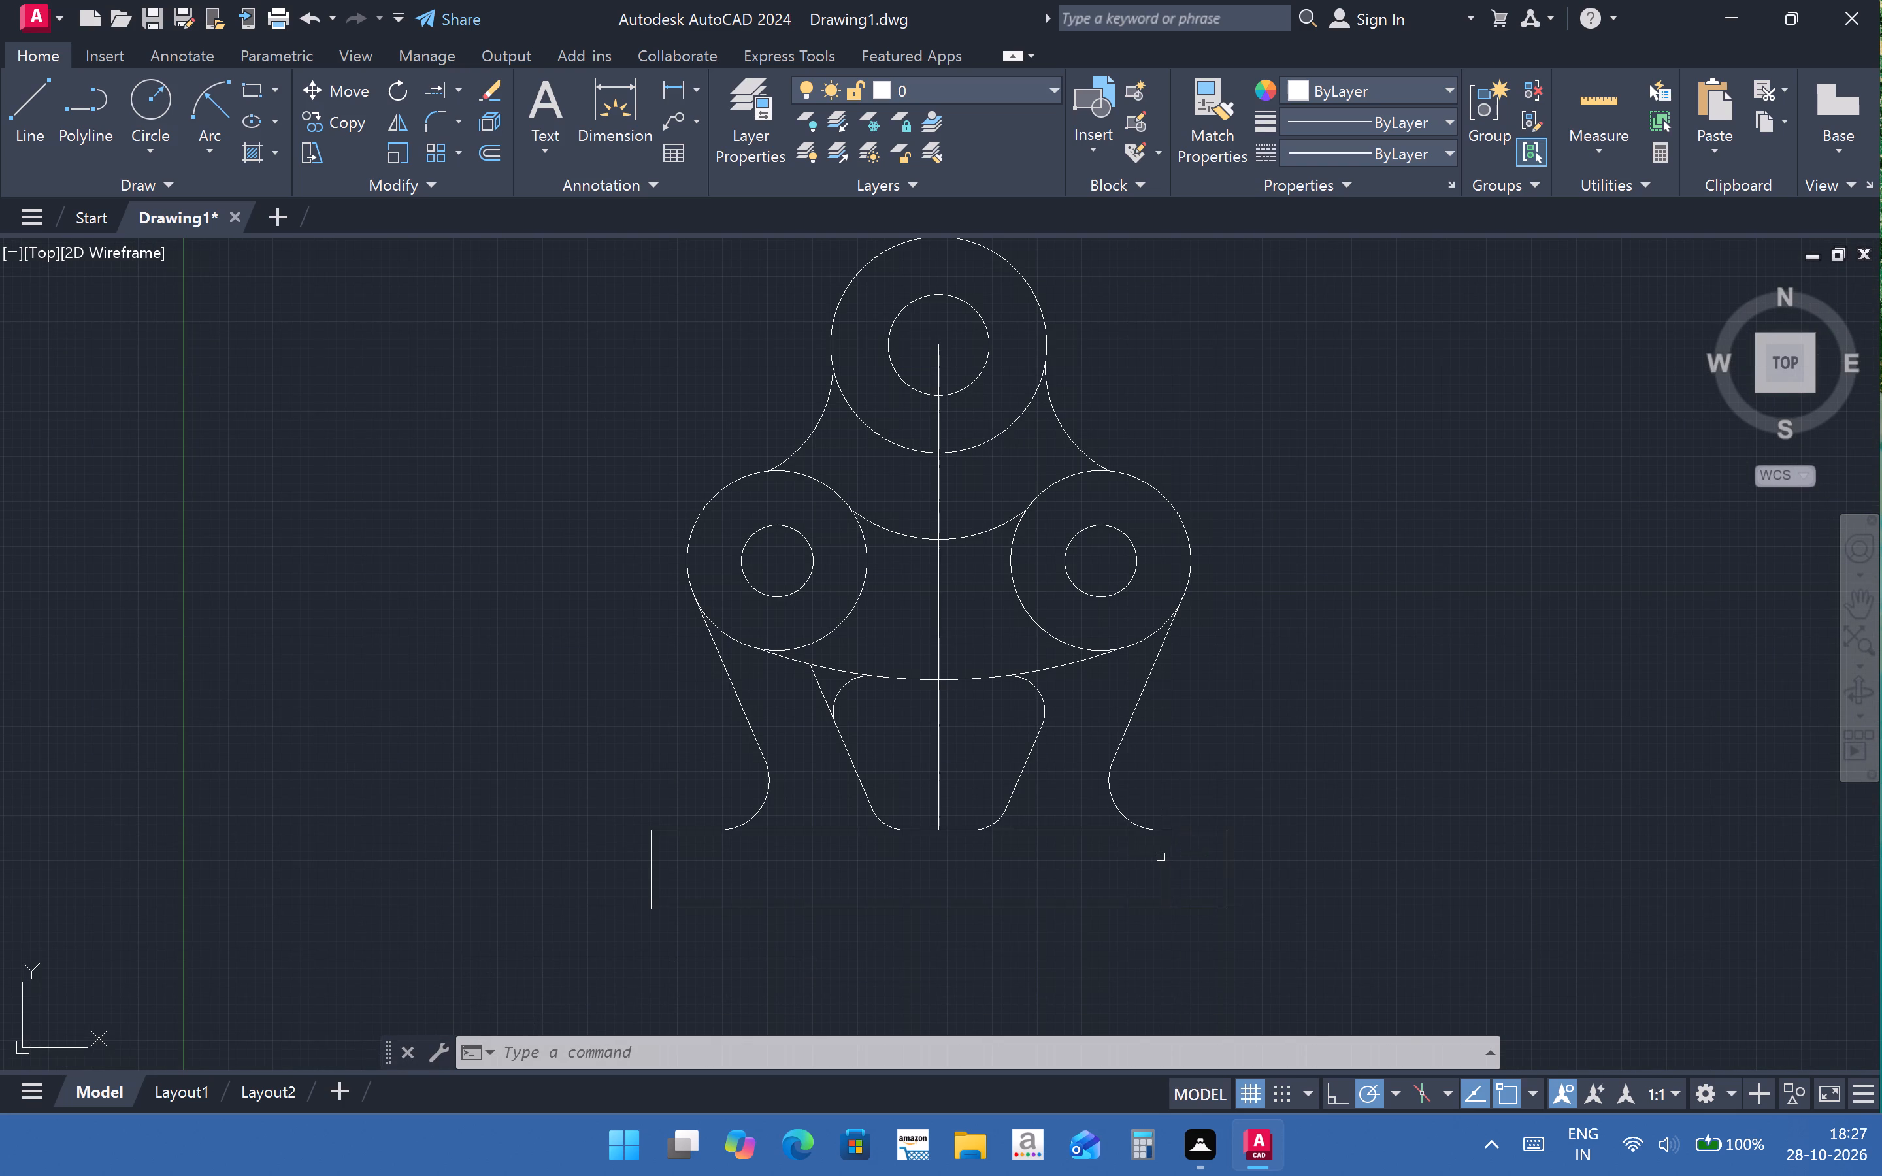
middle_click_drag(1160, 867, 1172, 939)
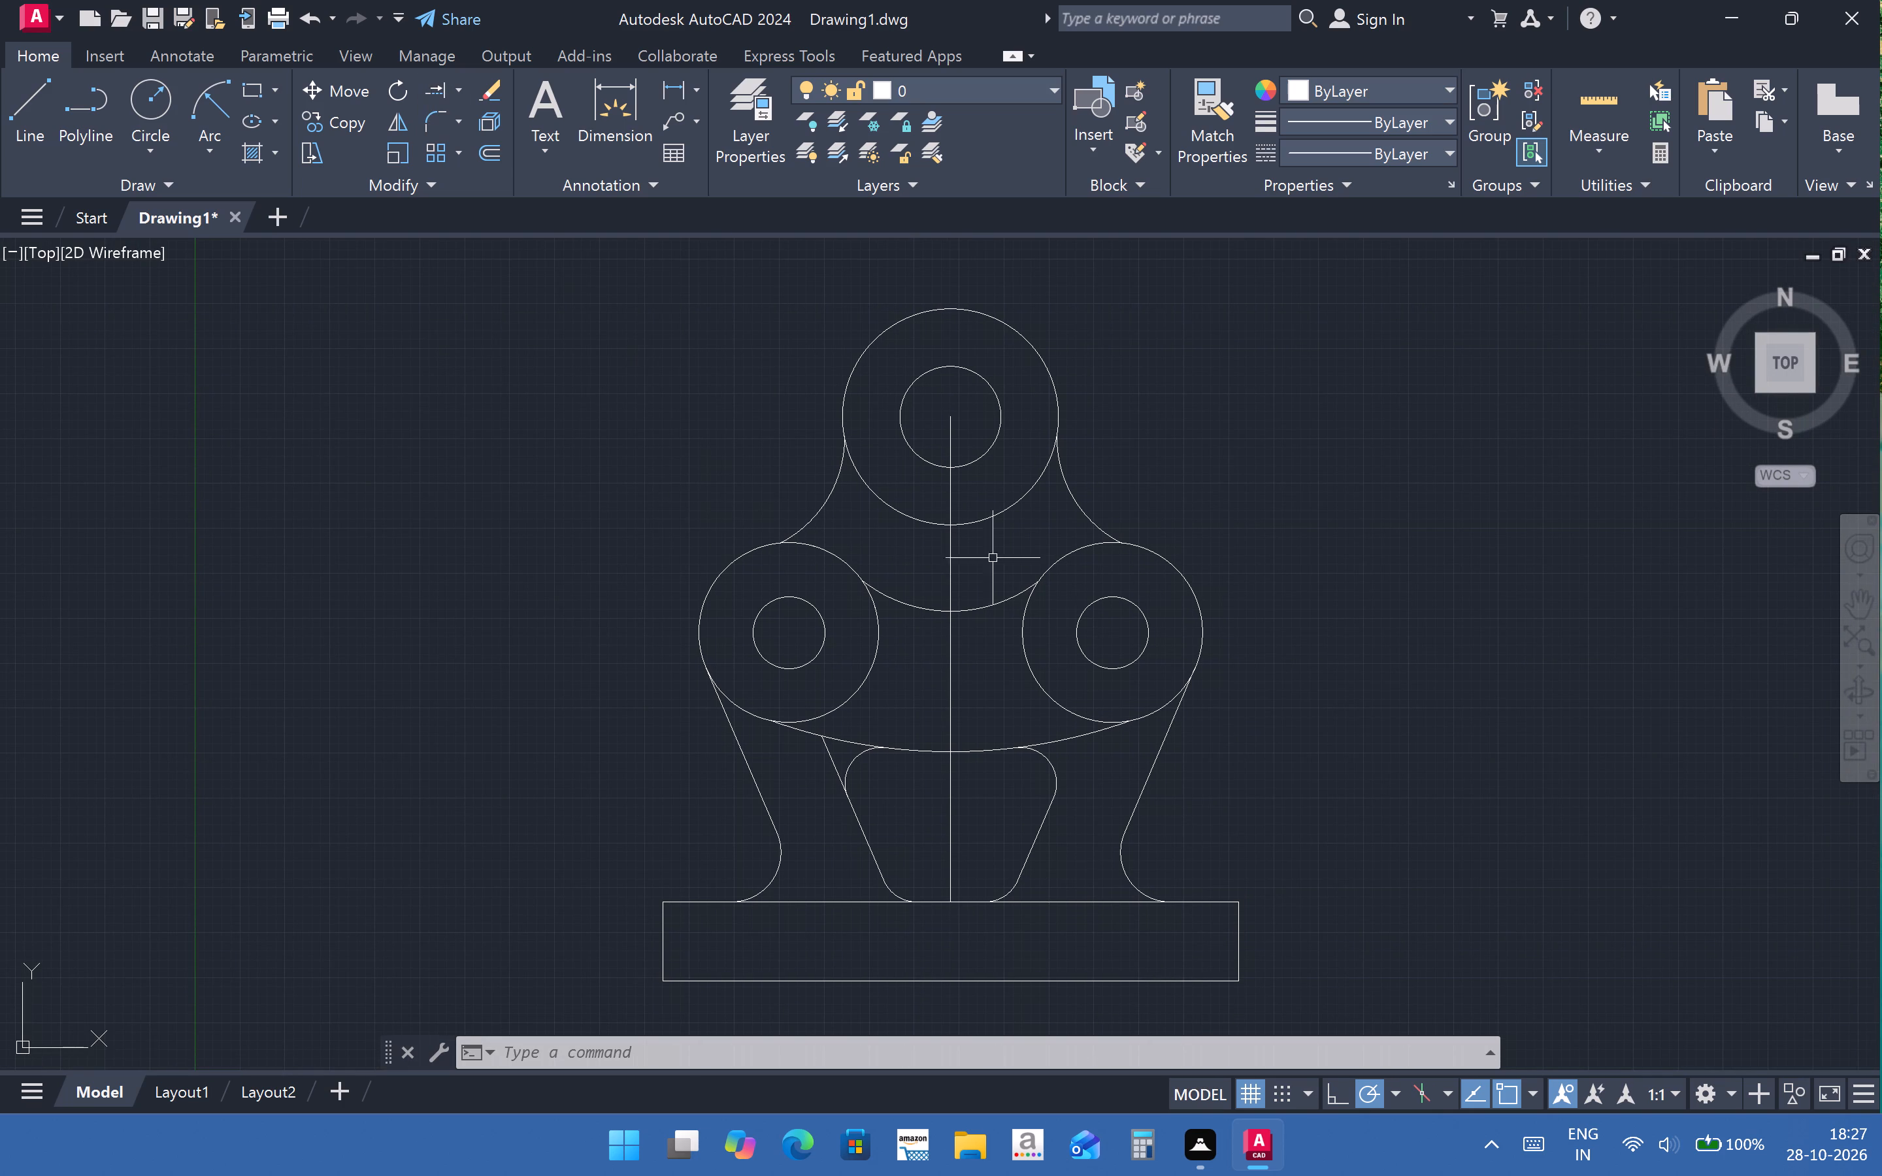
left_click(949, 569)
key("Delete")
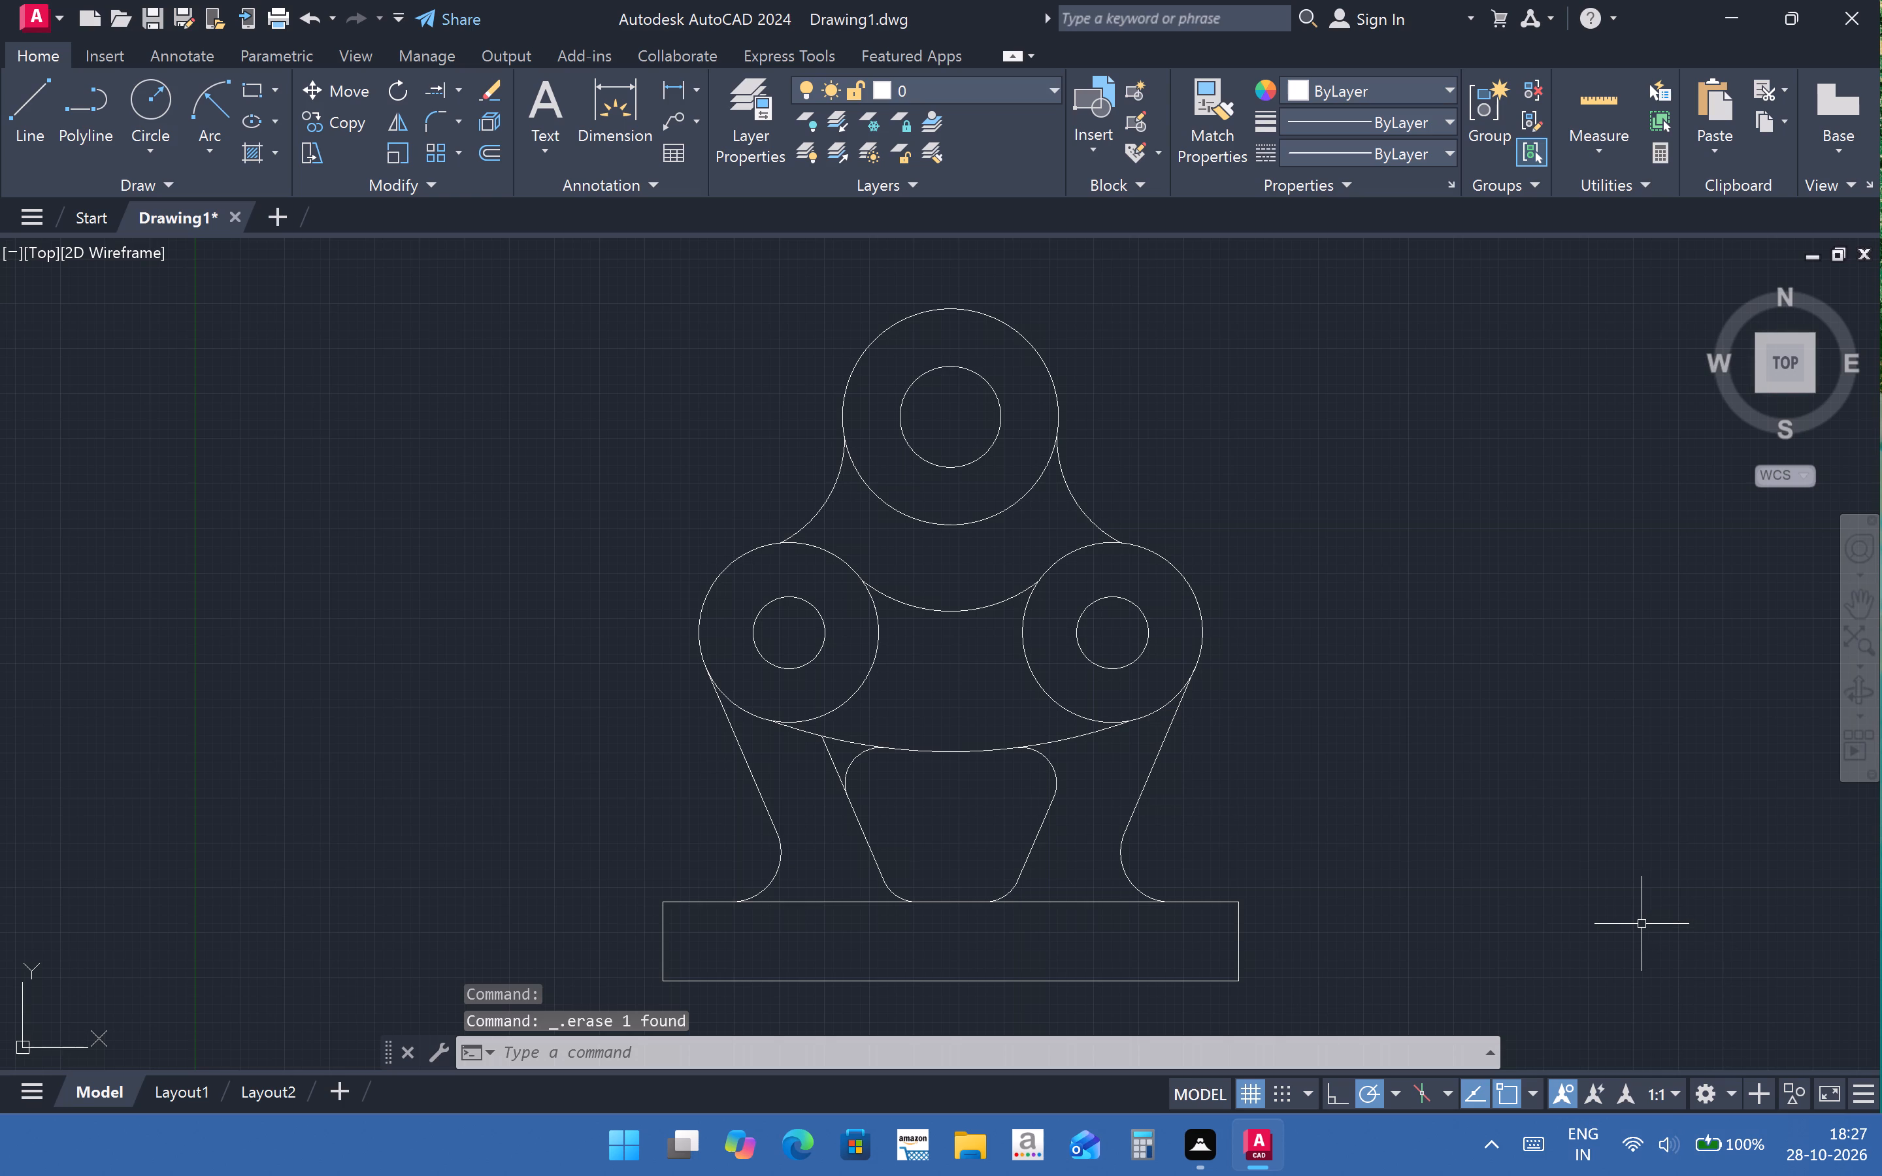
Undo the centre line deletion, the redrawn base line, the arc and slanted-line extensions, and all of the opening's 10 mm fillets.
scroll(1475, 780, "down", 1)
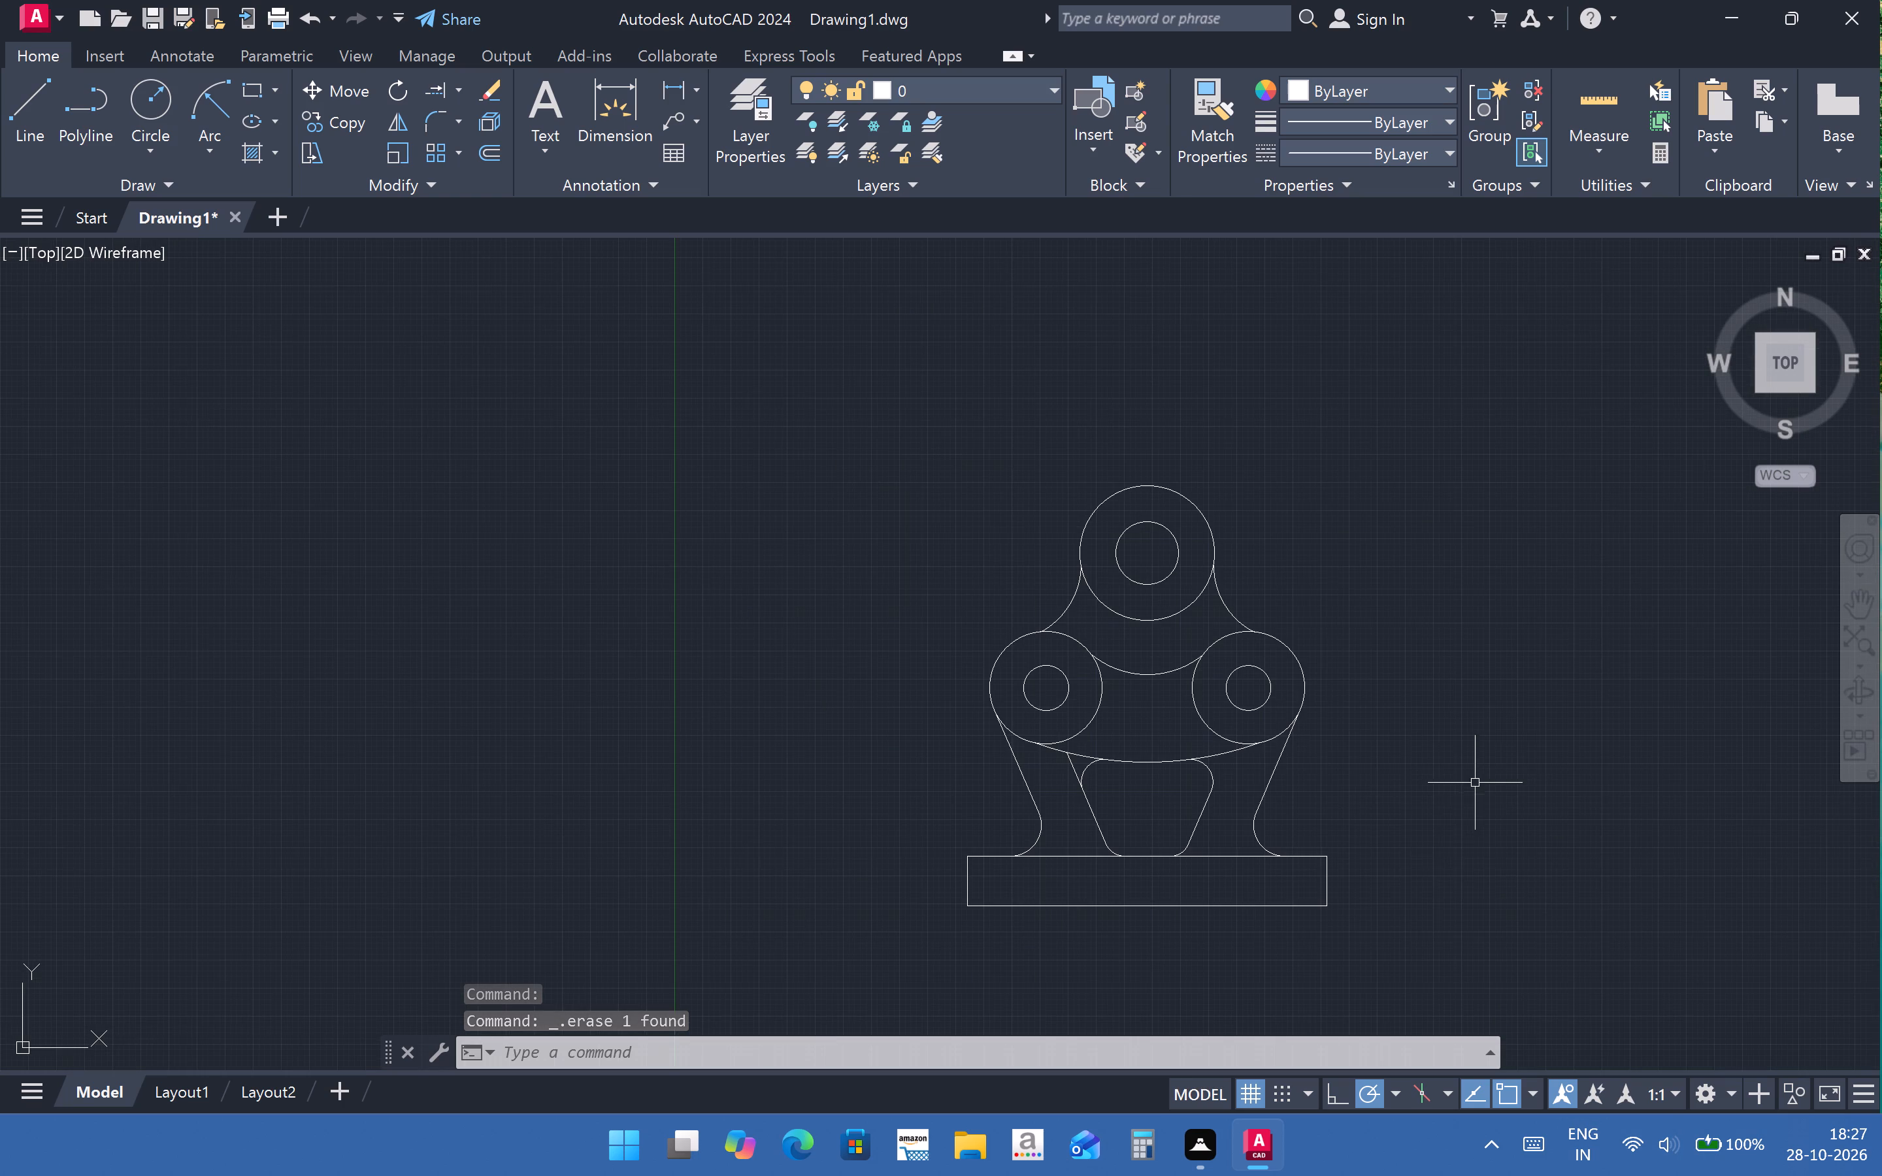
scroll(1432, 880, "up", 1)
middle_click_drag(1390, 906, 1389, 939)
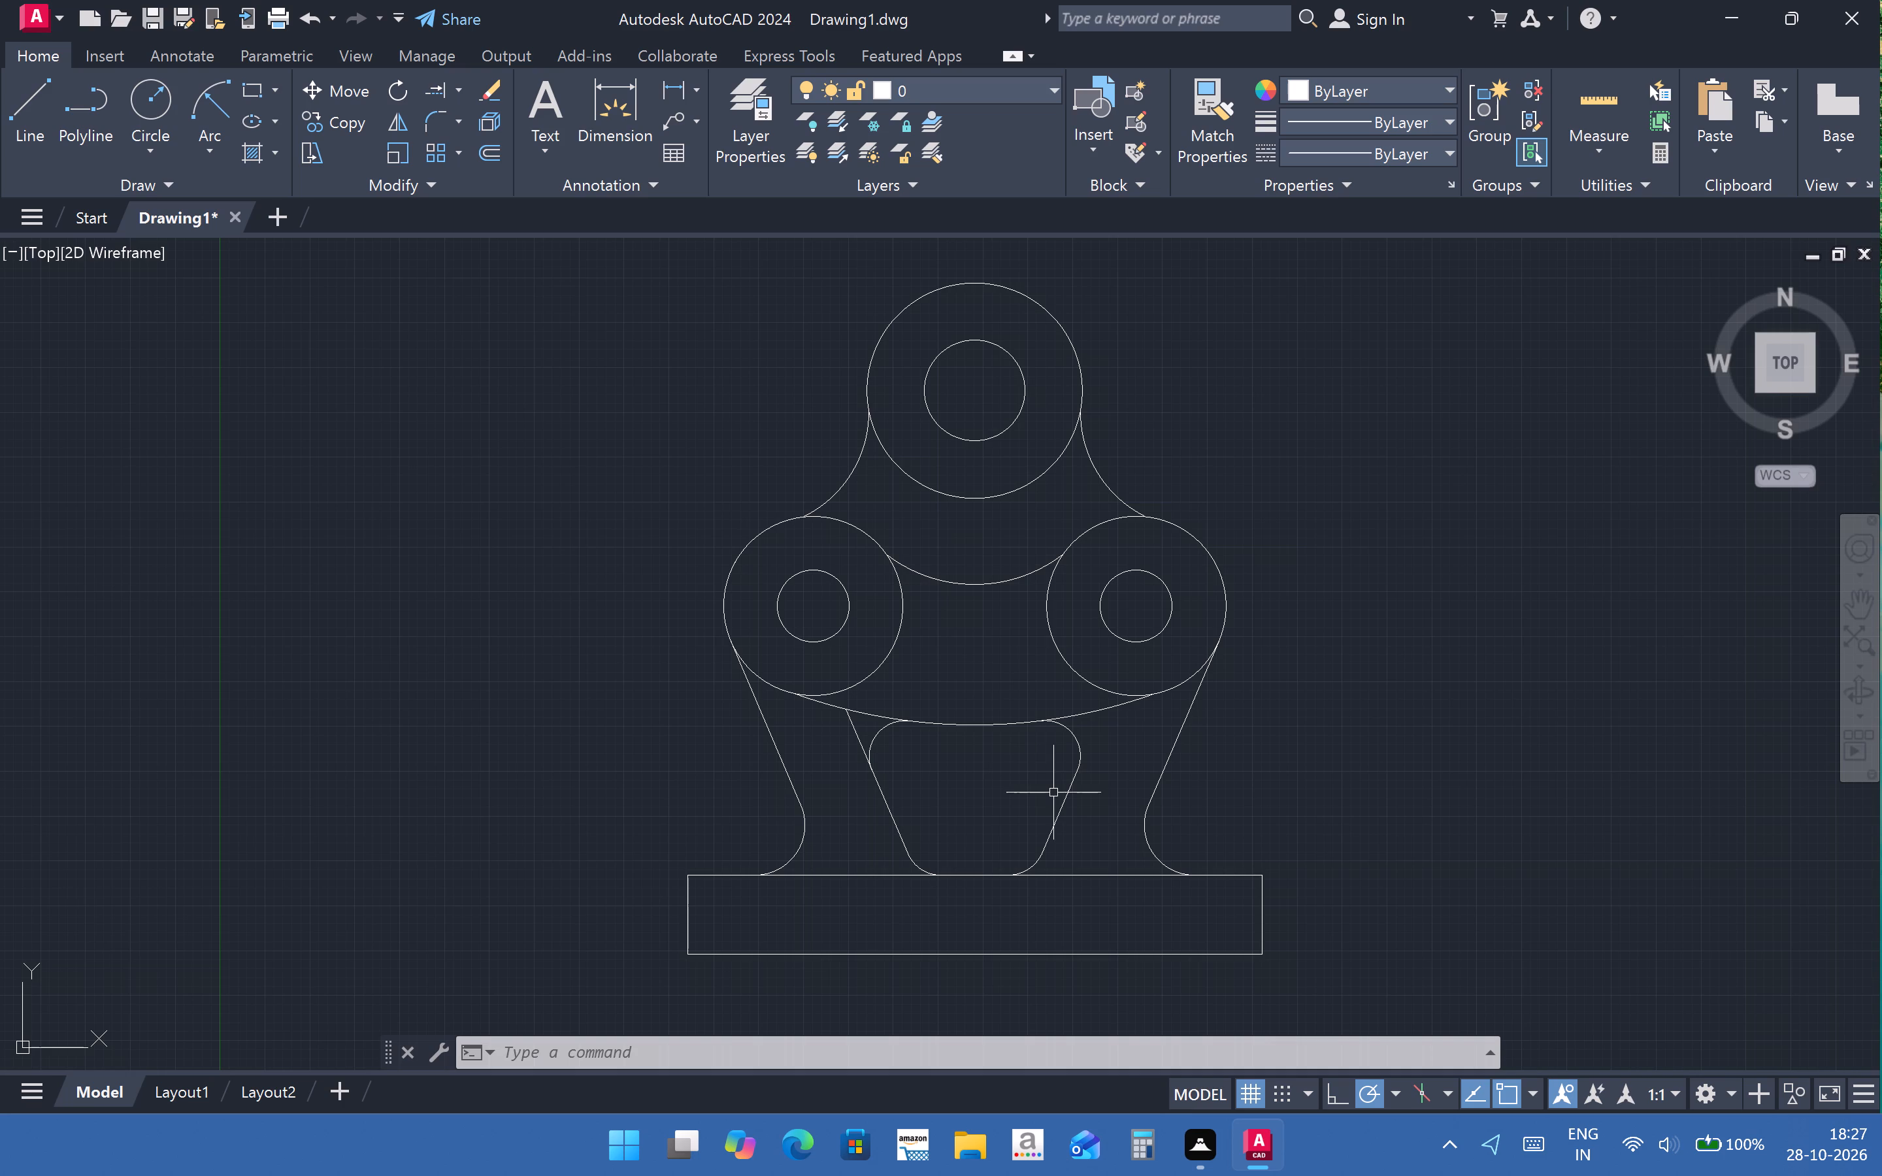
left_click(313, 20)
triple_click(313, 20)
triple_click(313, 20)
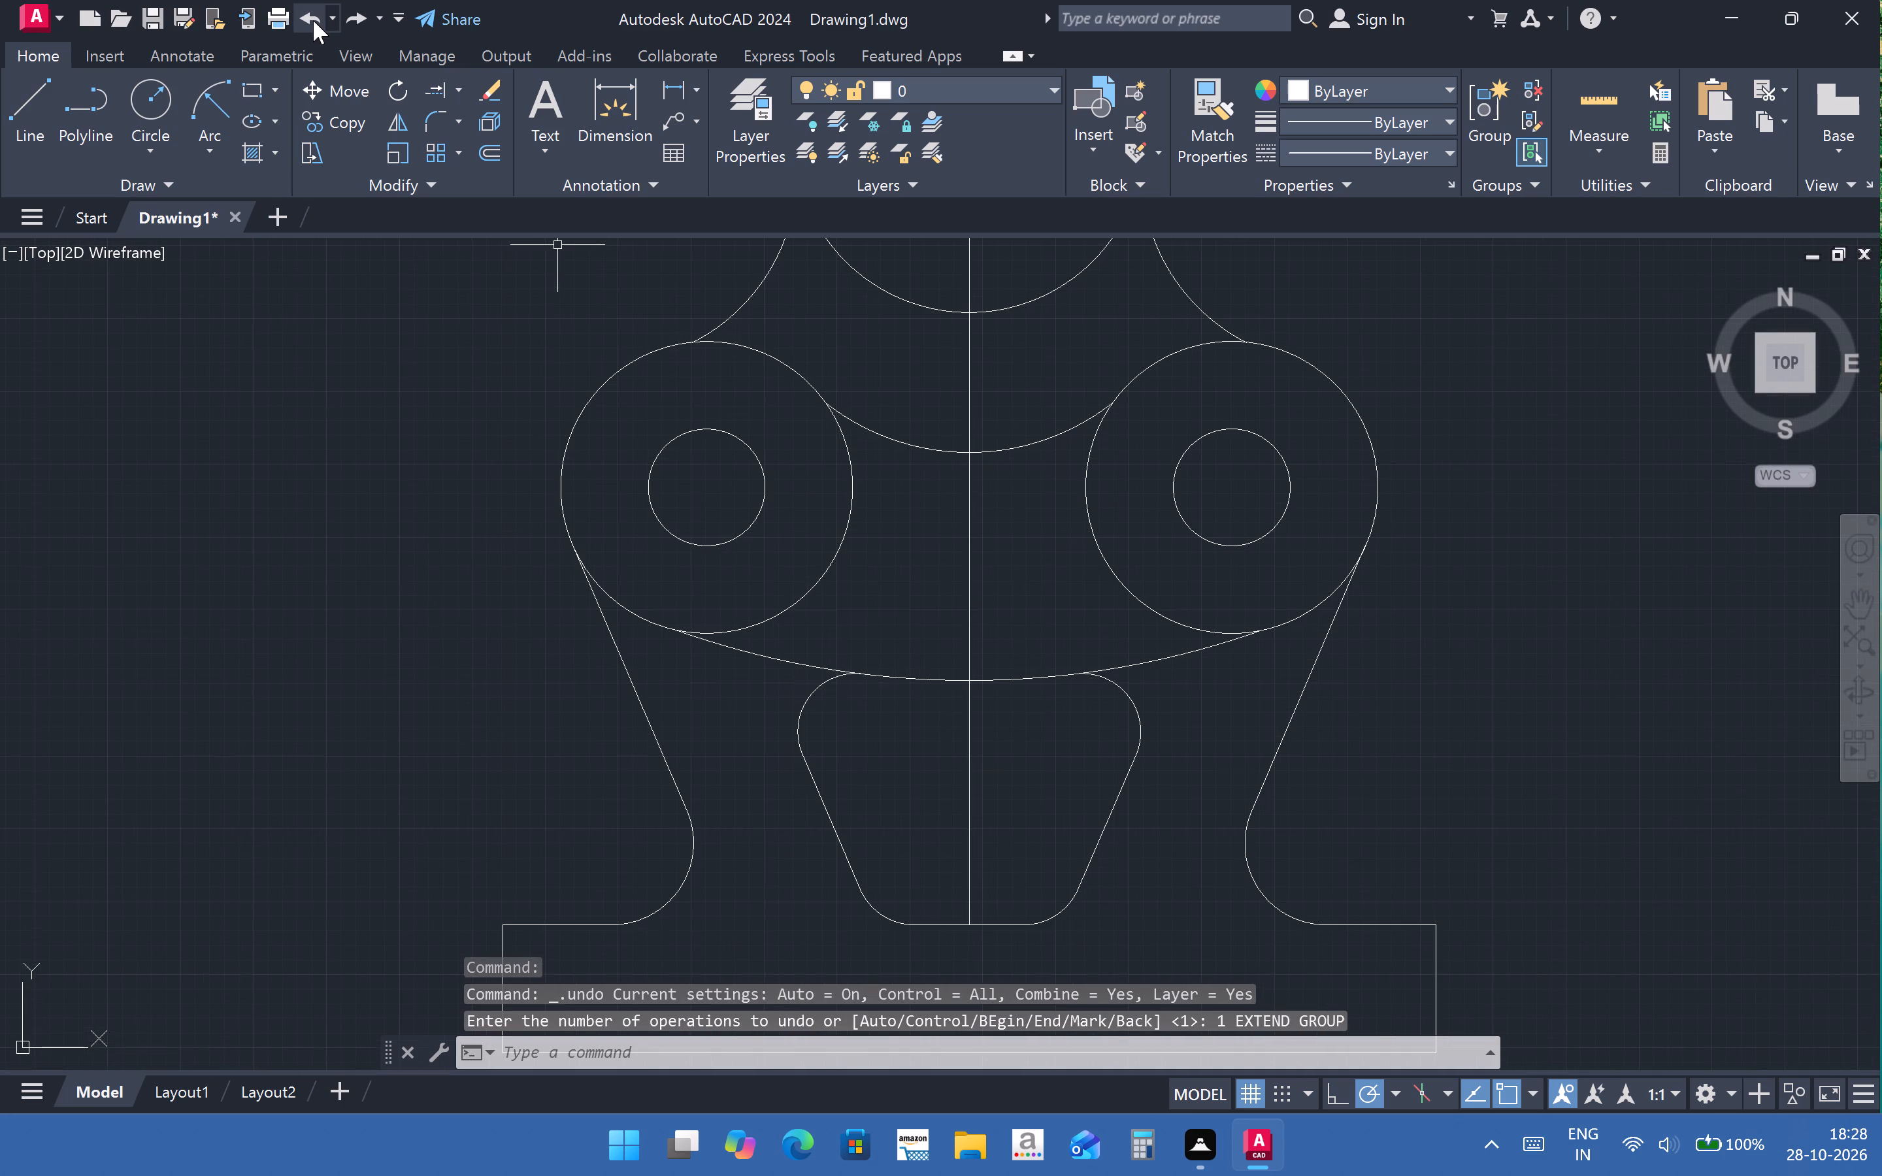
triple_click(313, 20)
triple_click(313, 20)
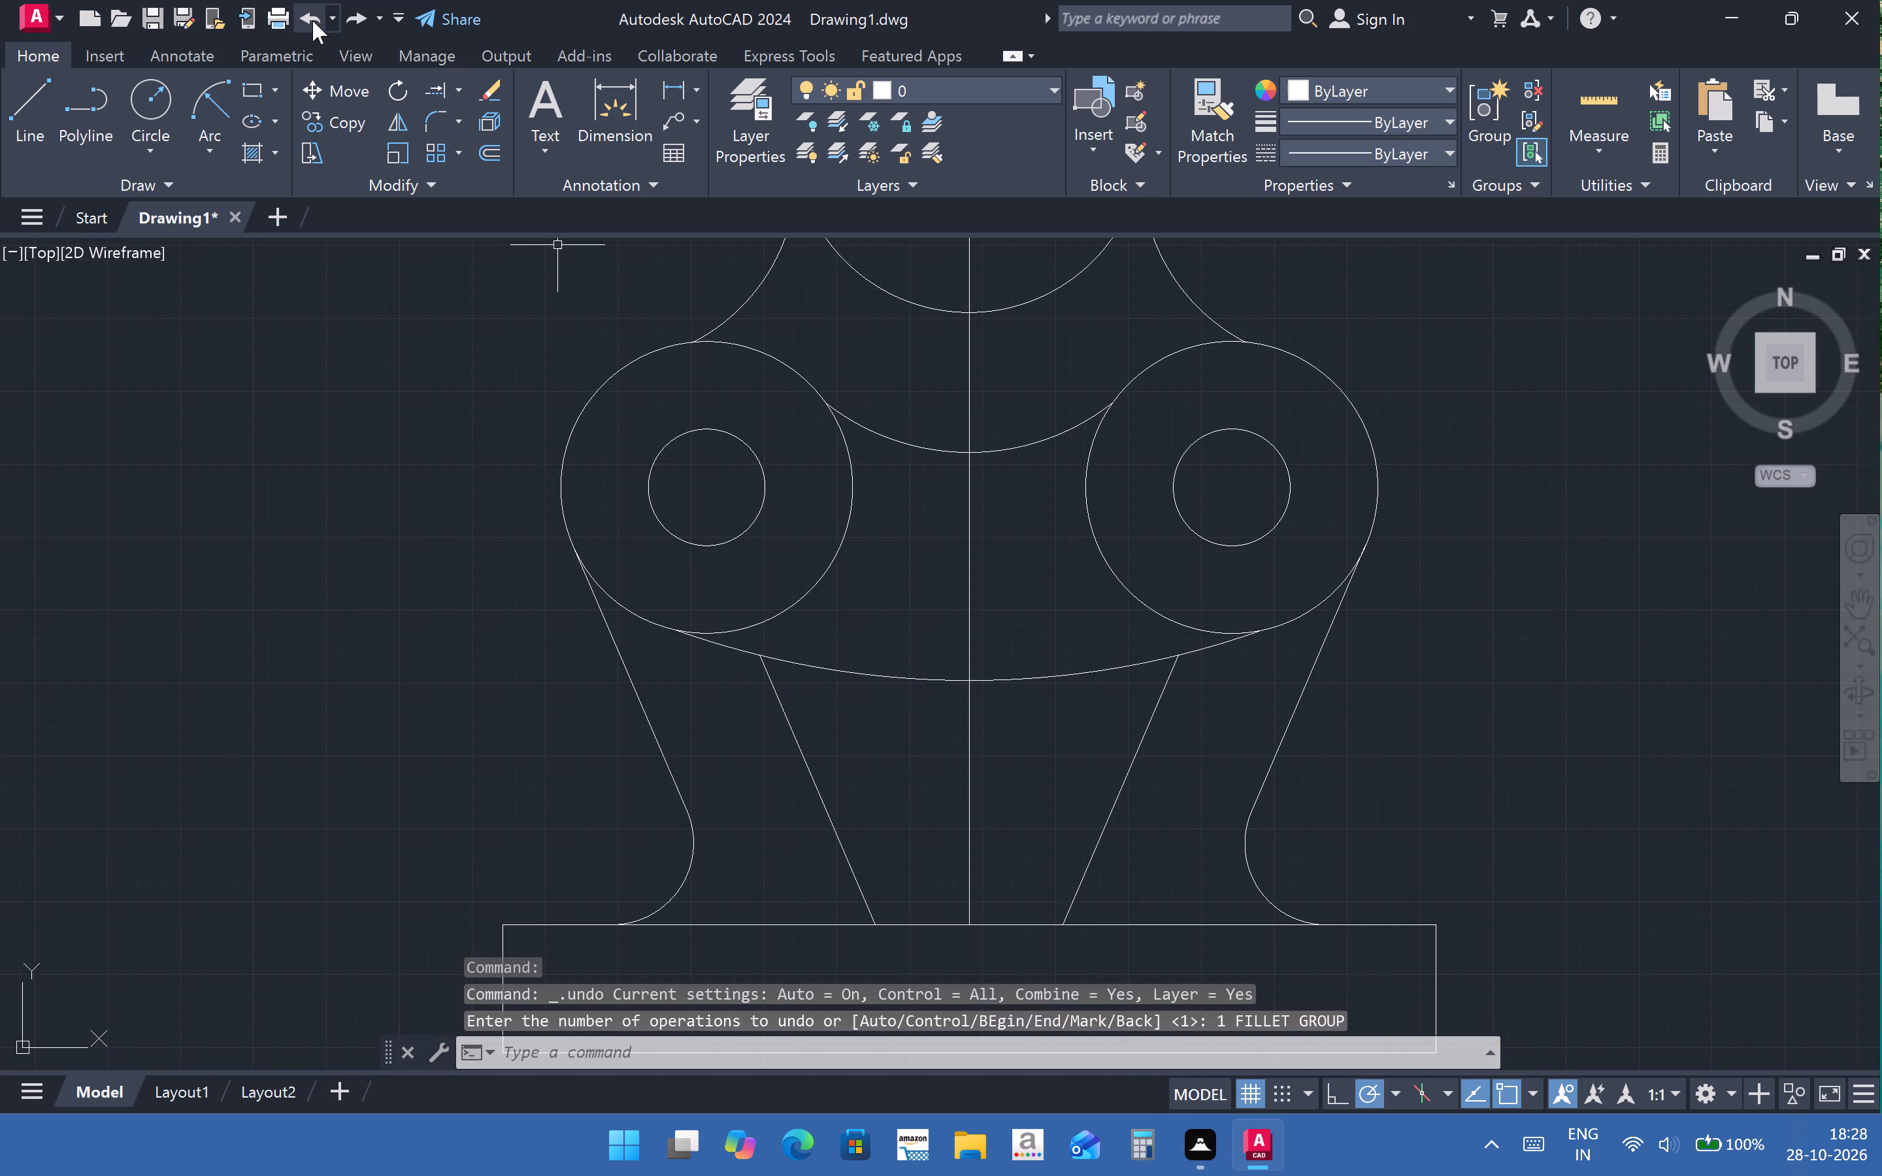
Fillet the two upper corners of the inner opening, between the slanted lines and the lower arc, with a 7 mm radius.
scroll(1035, 667, "up", 2)
scroll(1035, 667, "down", 3)
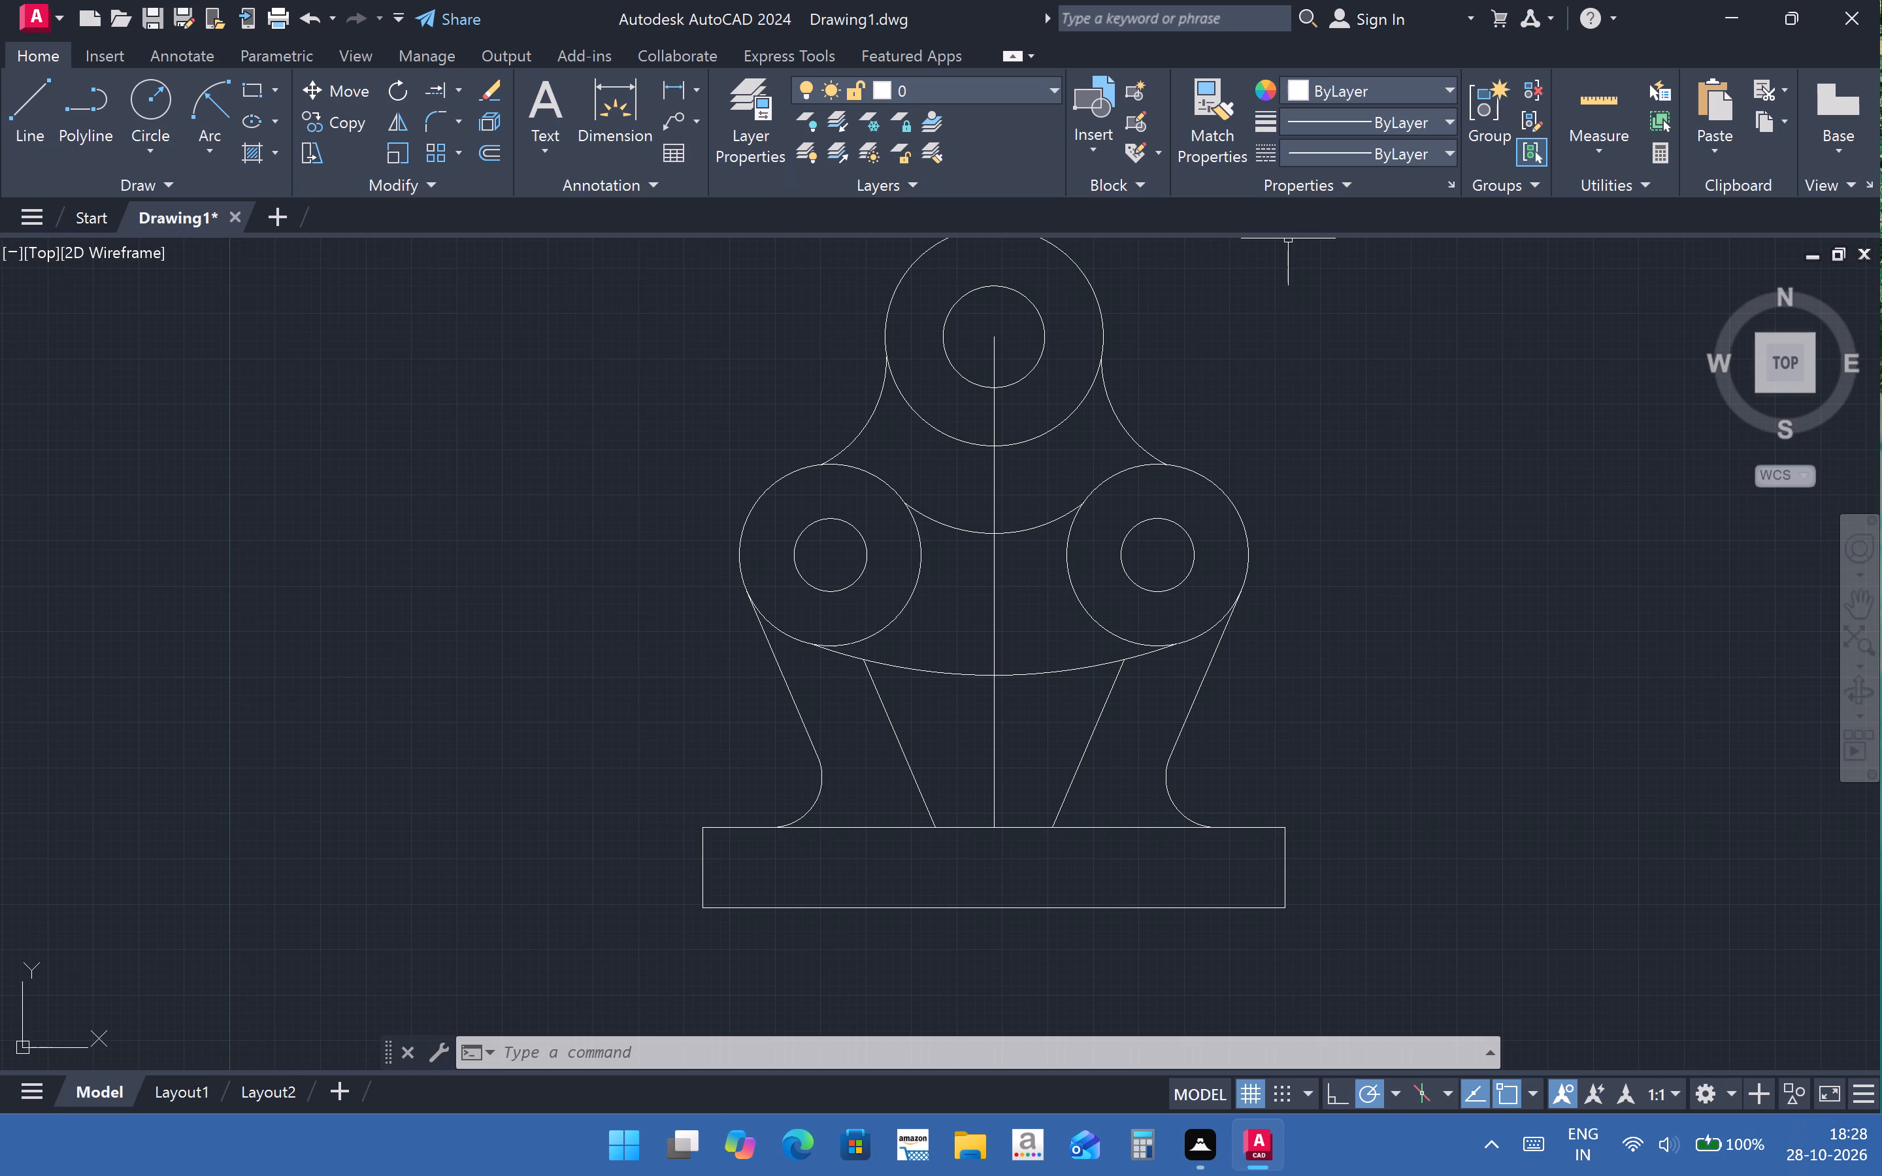
left_click(426, 120)
left_click(940, 1040)
left_click(942, 1049)
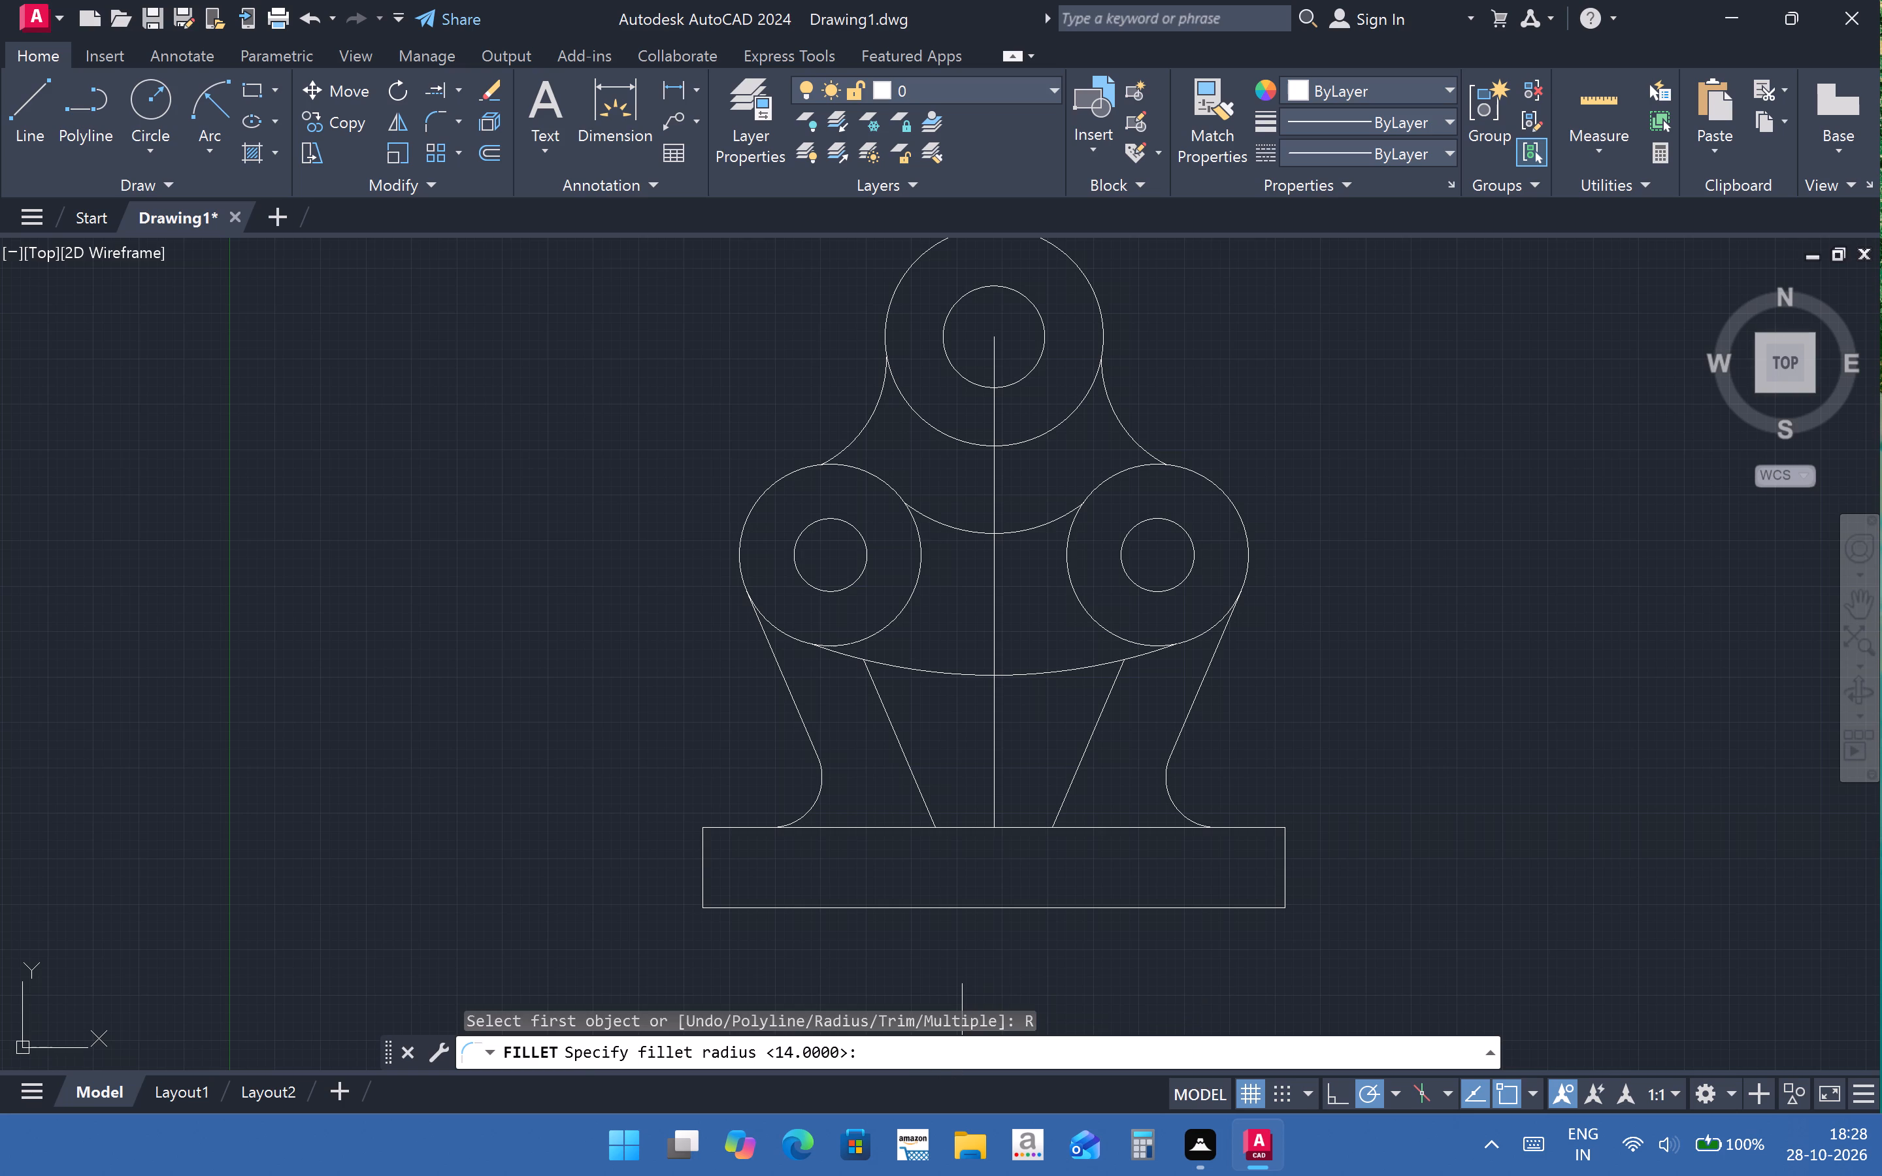
key("7")
key("Return")
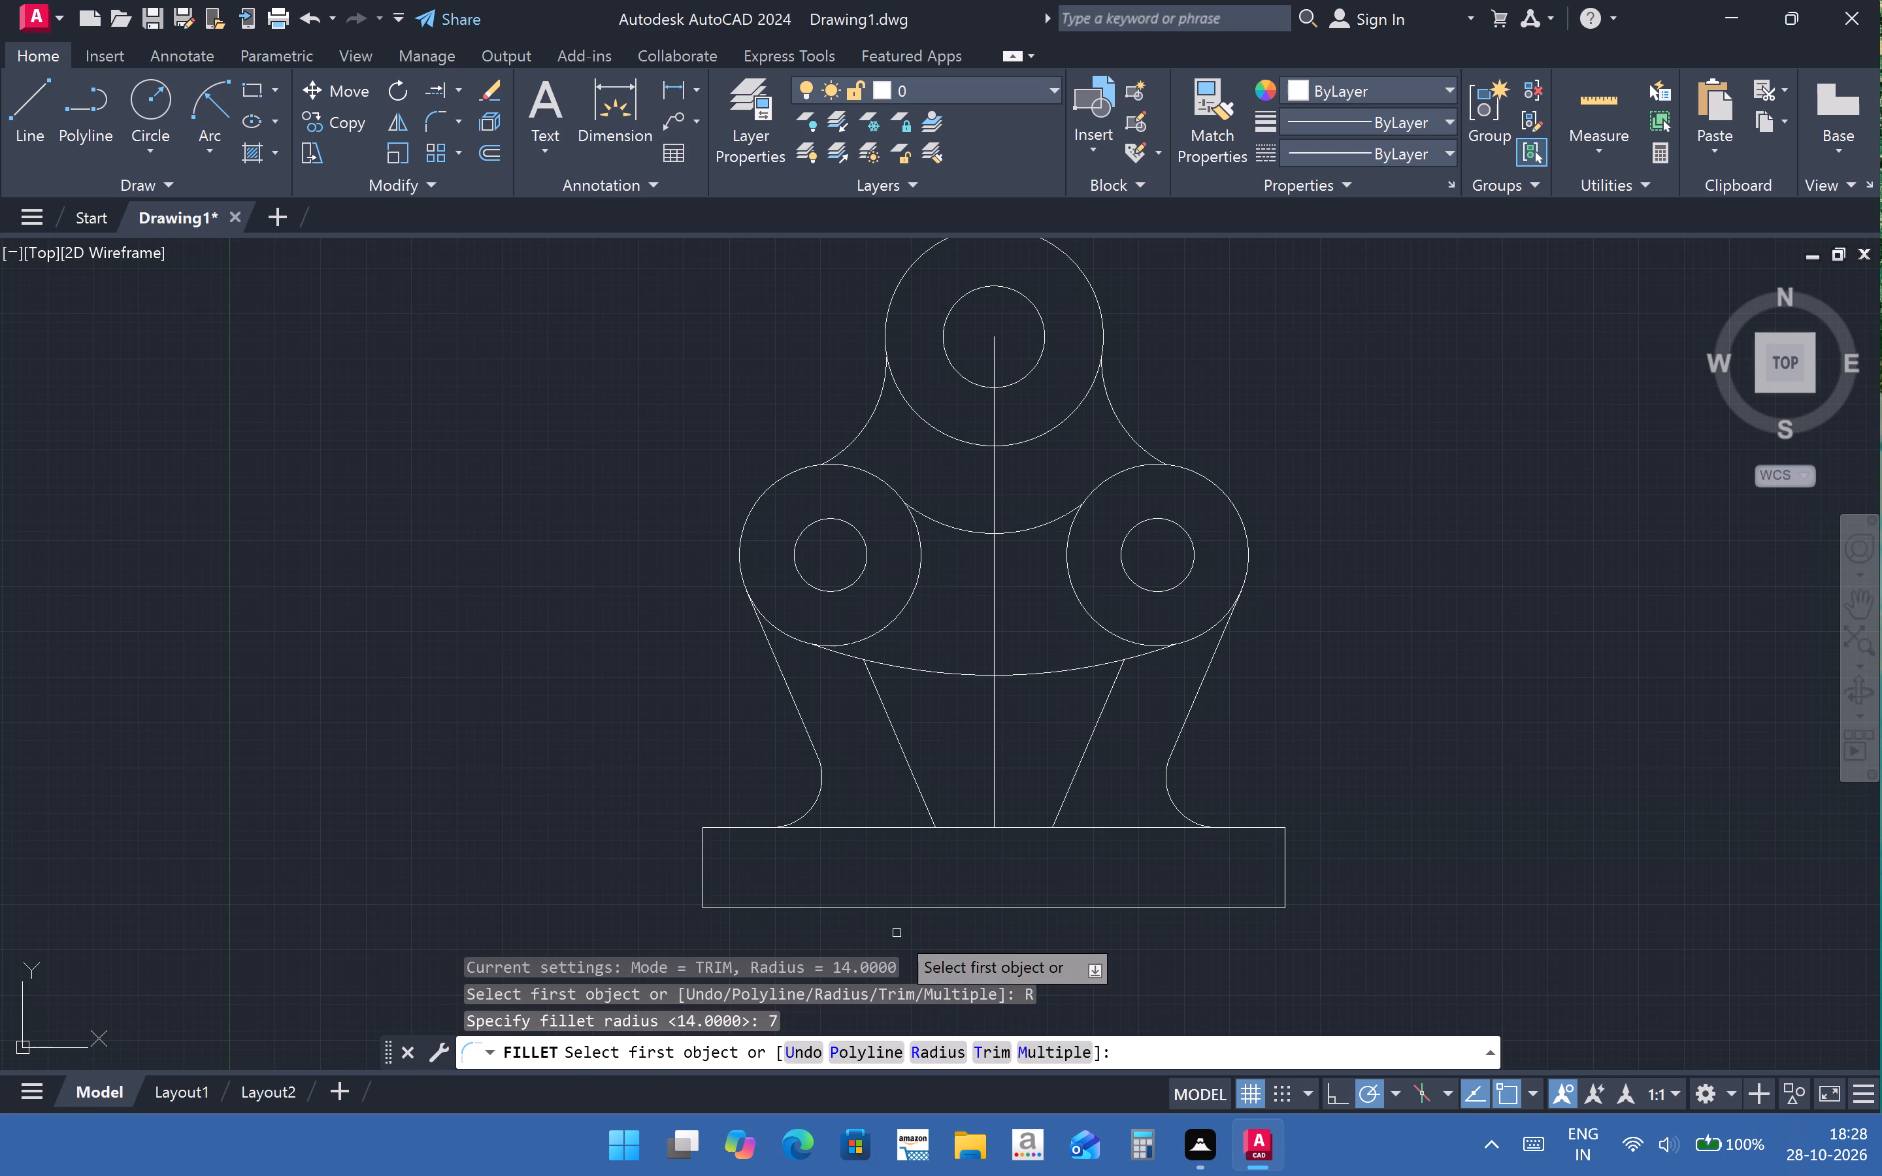
left_click(883, 707)
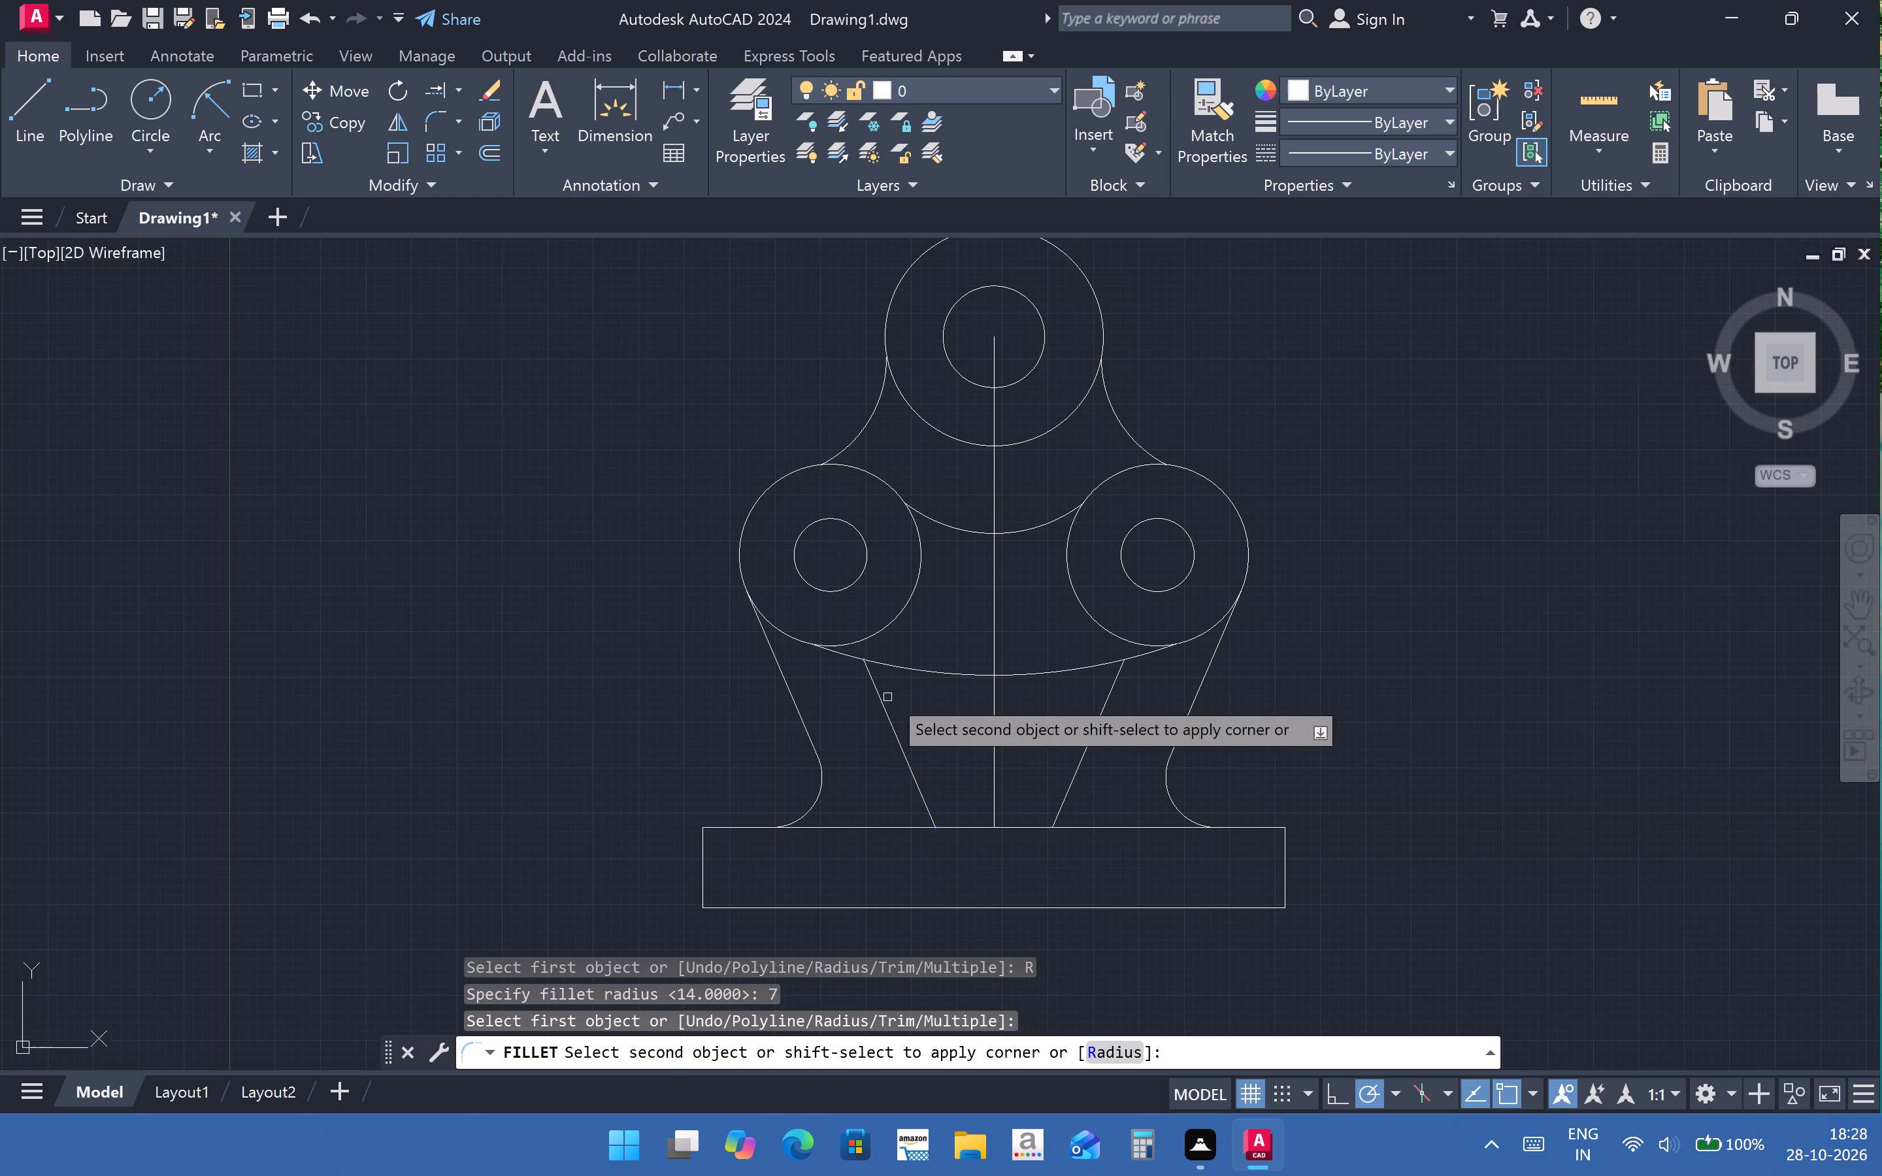
left_click(906, 668)
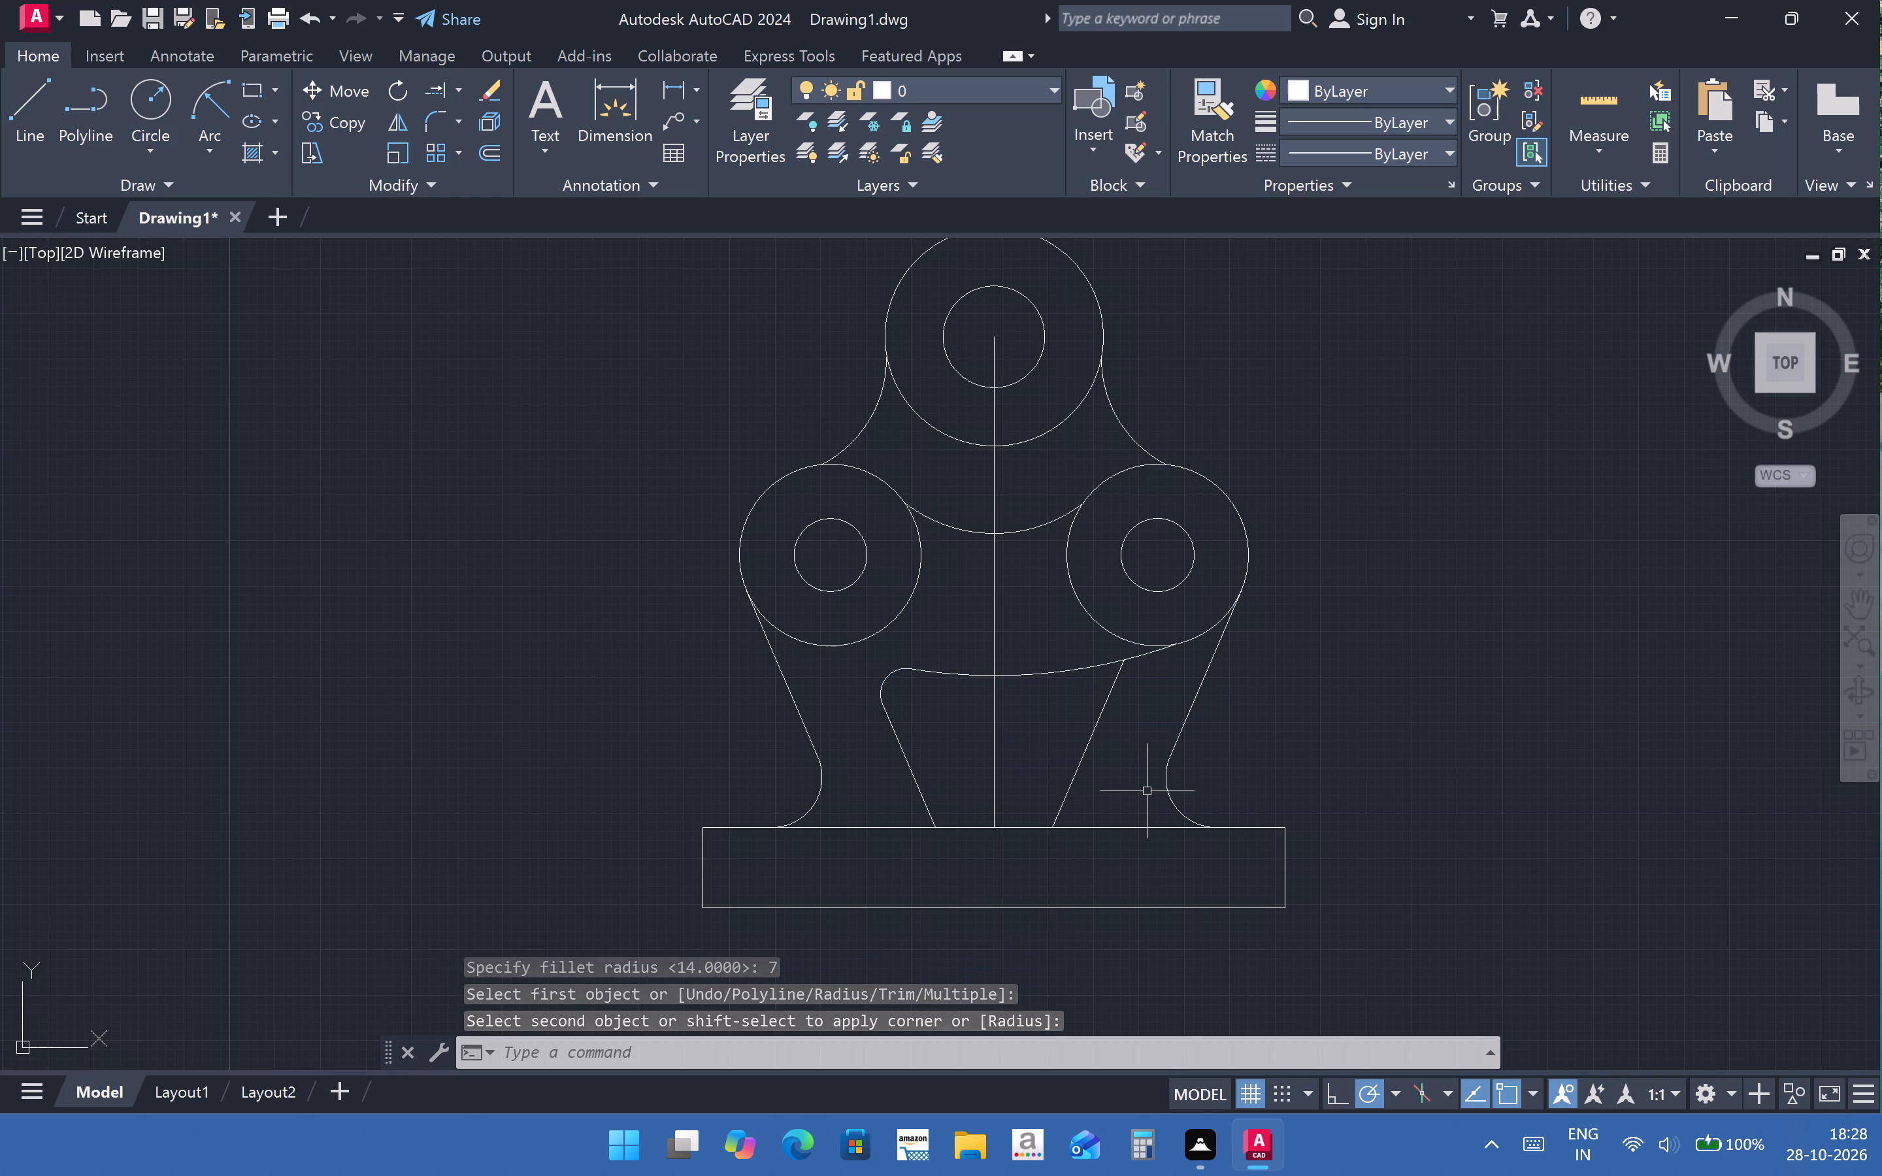
key("Return")
left_click(1074, 669)
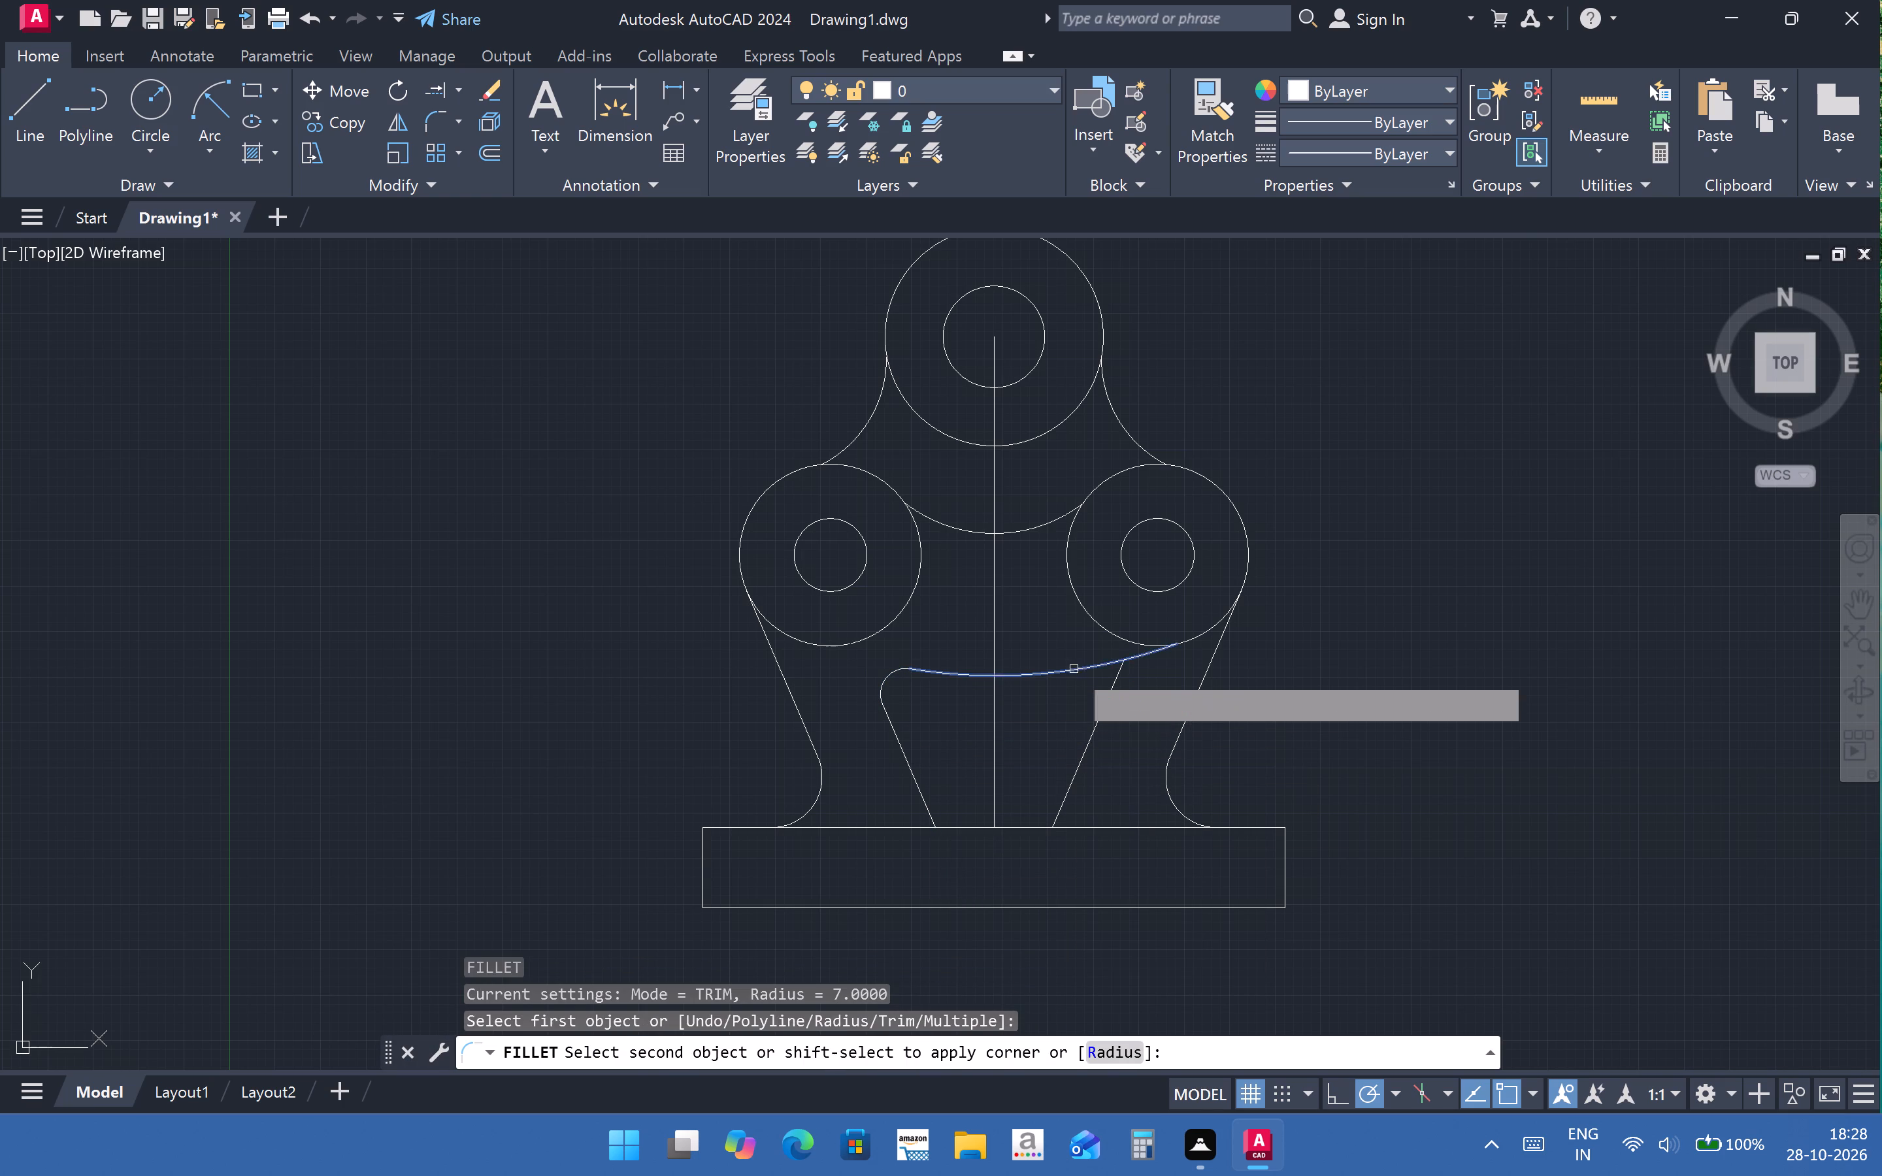
left_click(1102, 703)
Fillet the two lower corners of the inner opening, between the slanted lines and the base's top edge, with the same 7 mm radius.
key("Return")
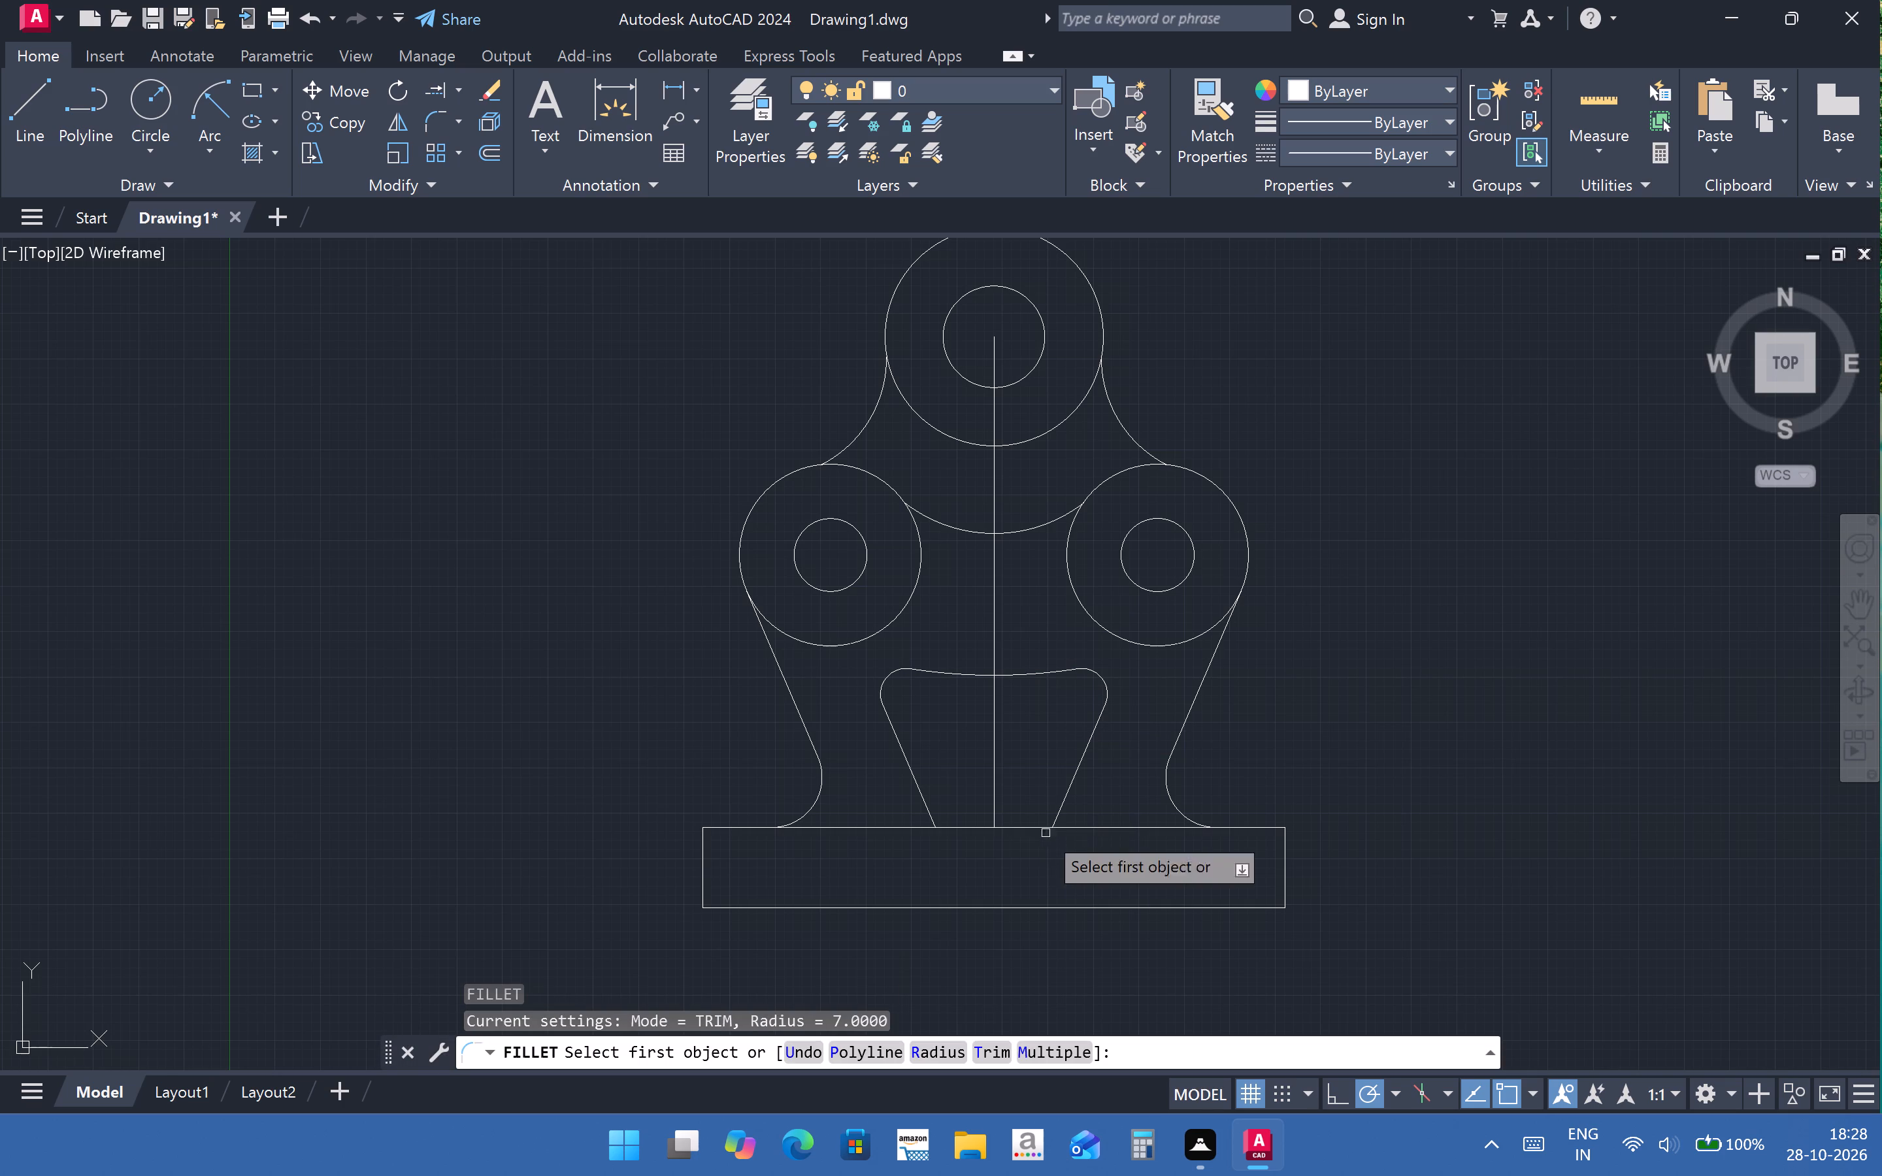
left_click(927, 811)
left_click(964, 832)
key("Return")
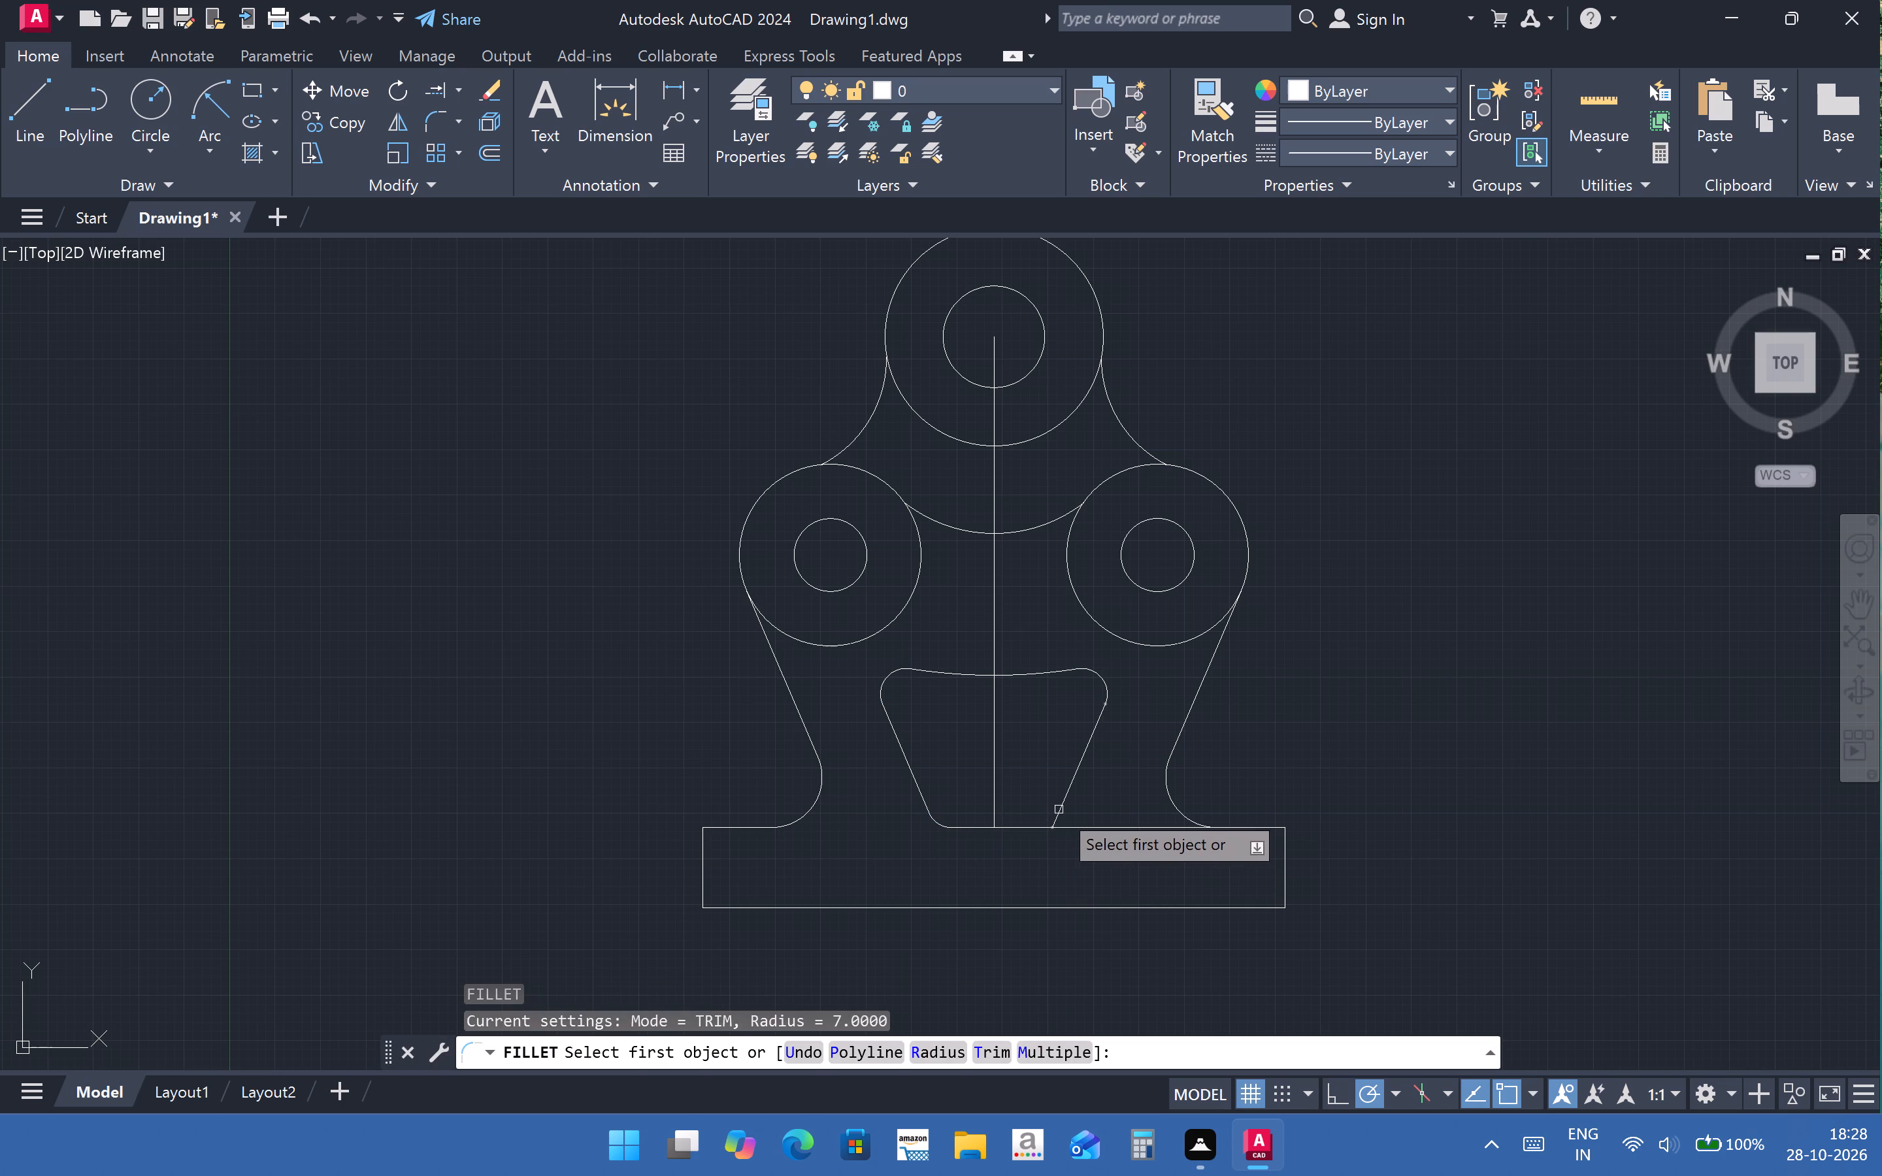
left_click(1059, 809)
left_click(1042, 828)
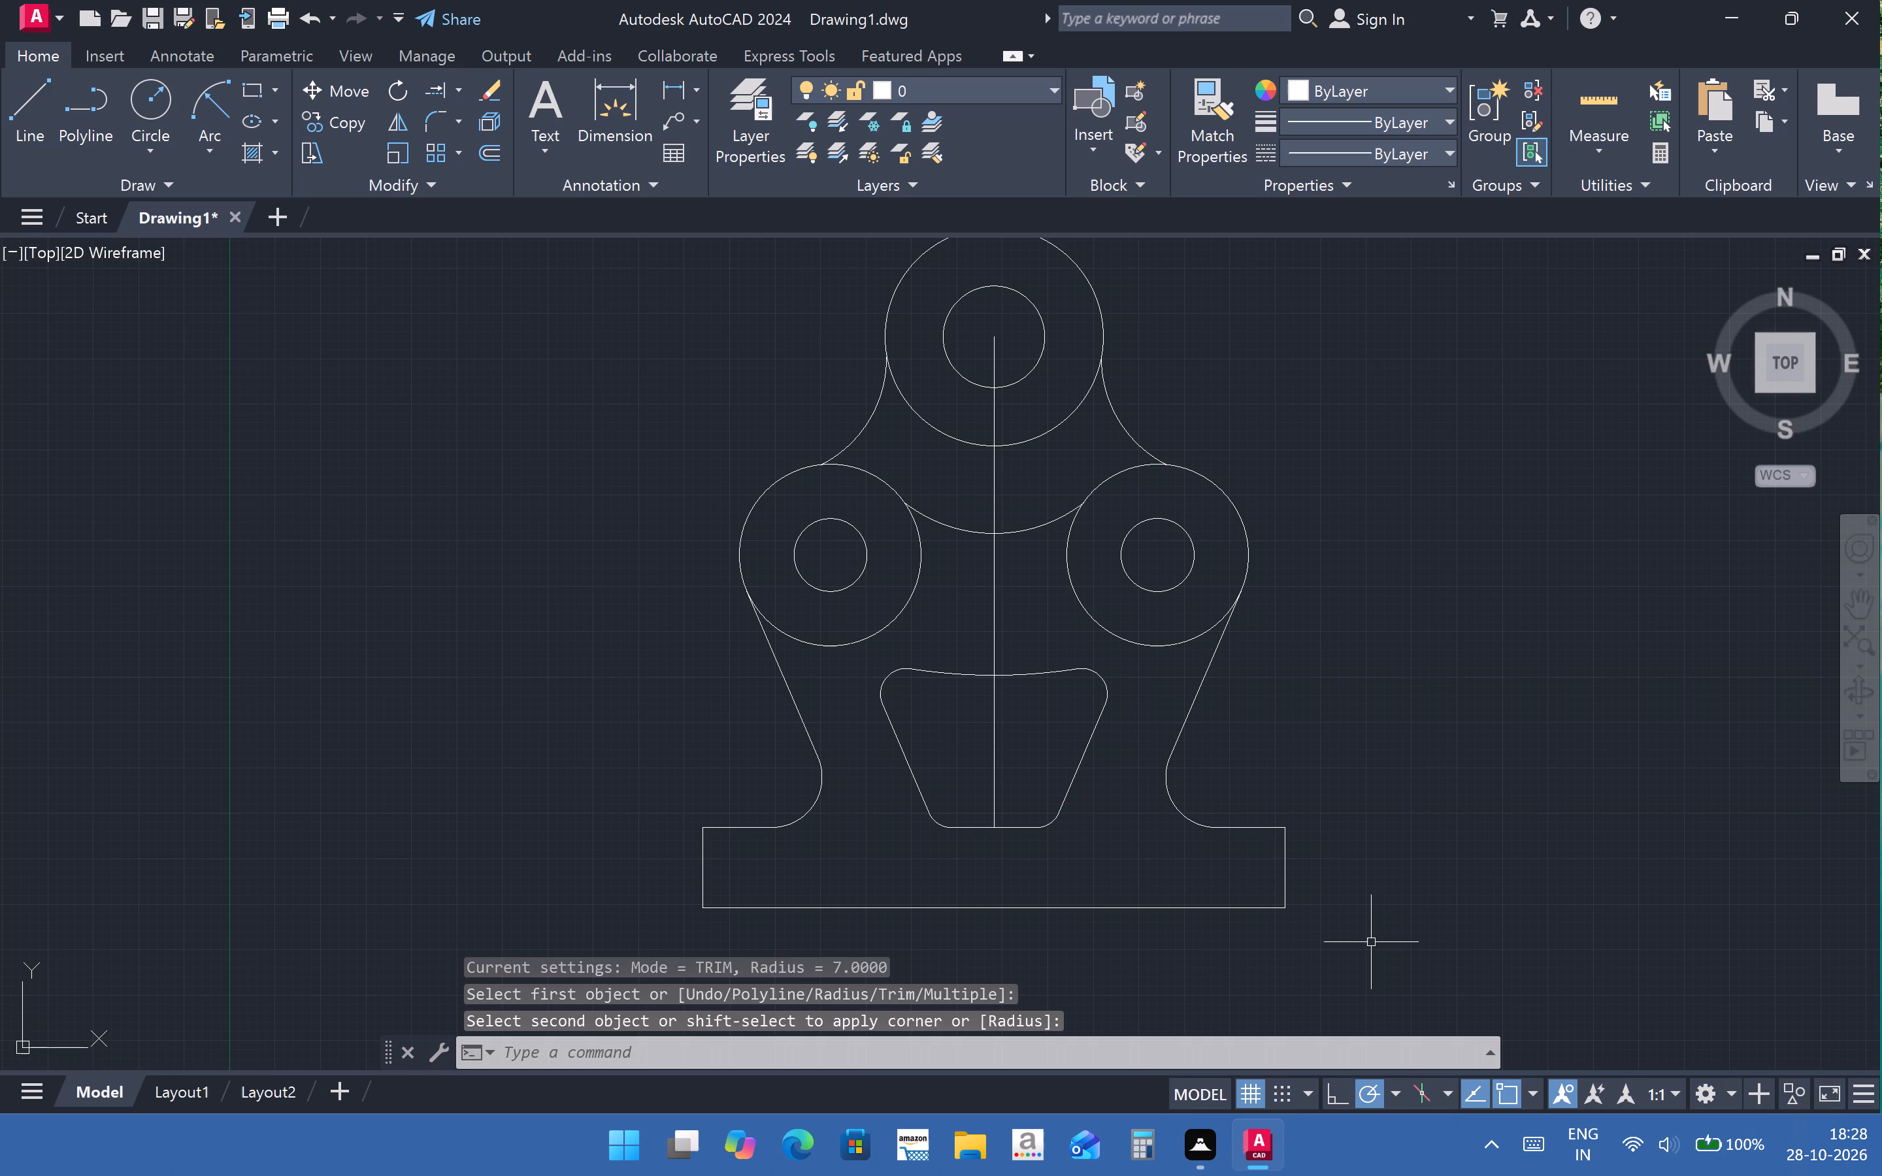
Extend the lower arc at both ends to the side circles and the base's top edge out to both ends of the base.
left_click(440, 92)
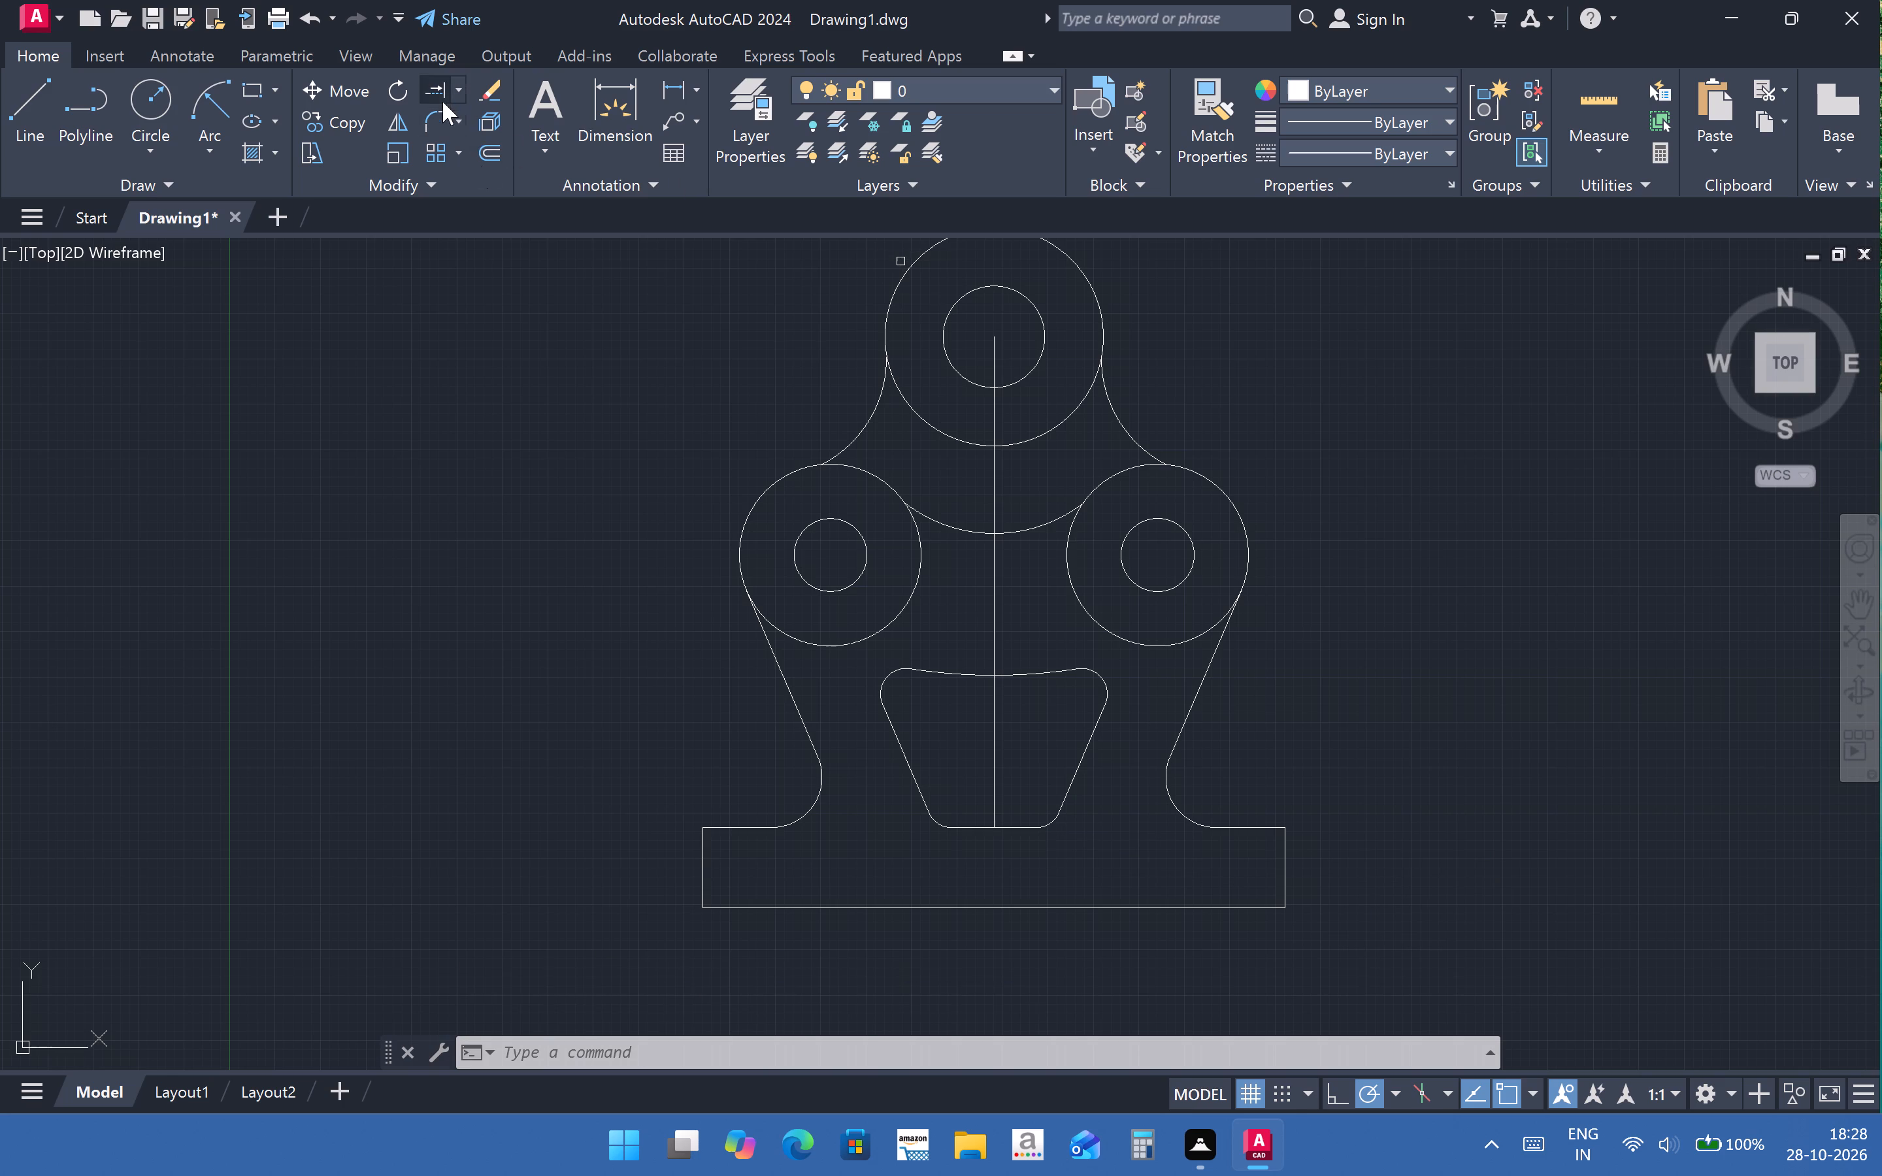
left_click(972, 672)
left_click(1044, 675)
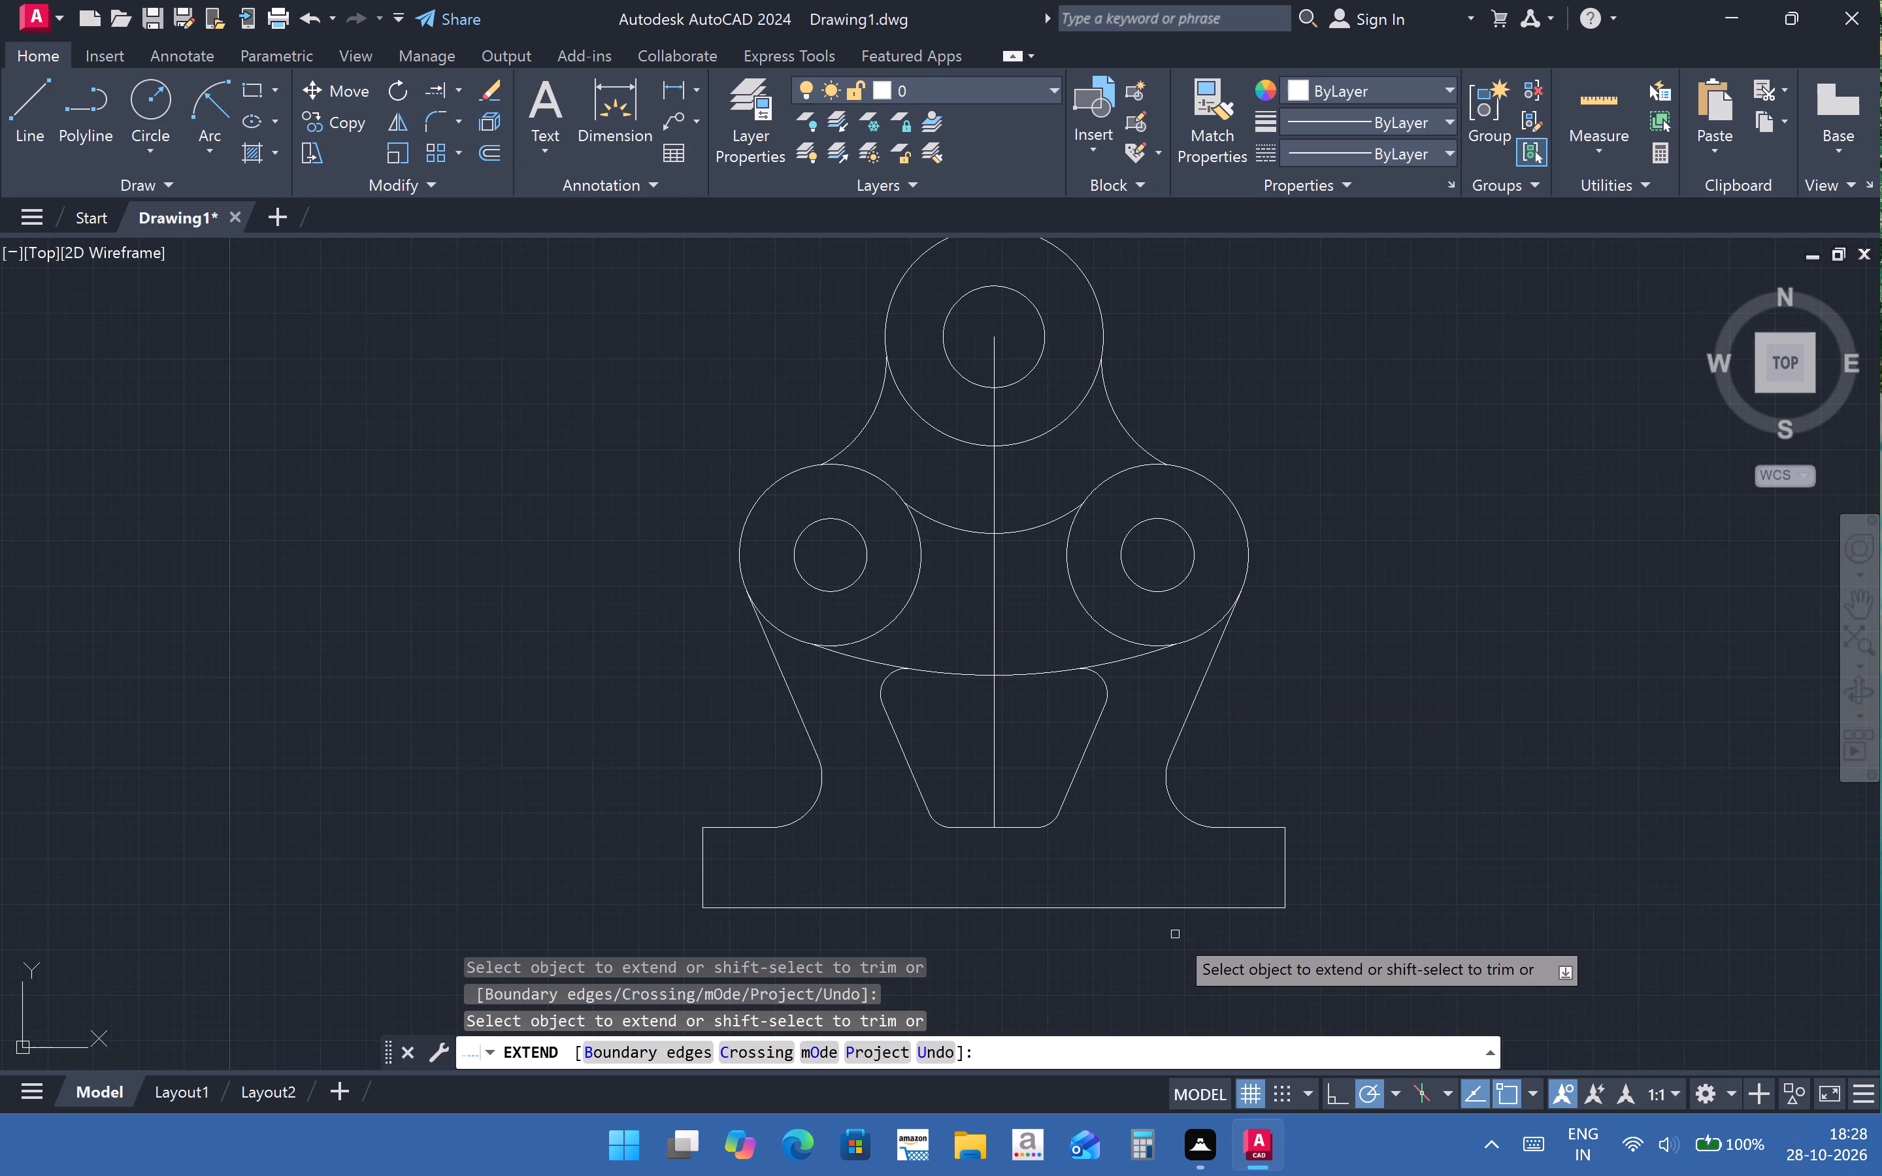
left_click(752, 831)
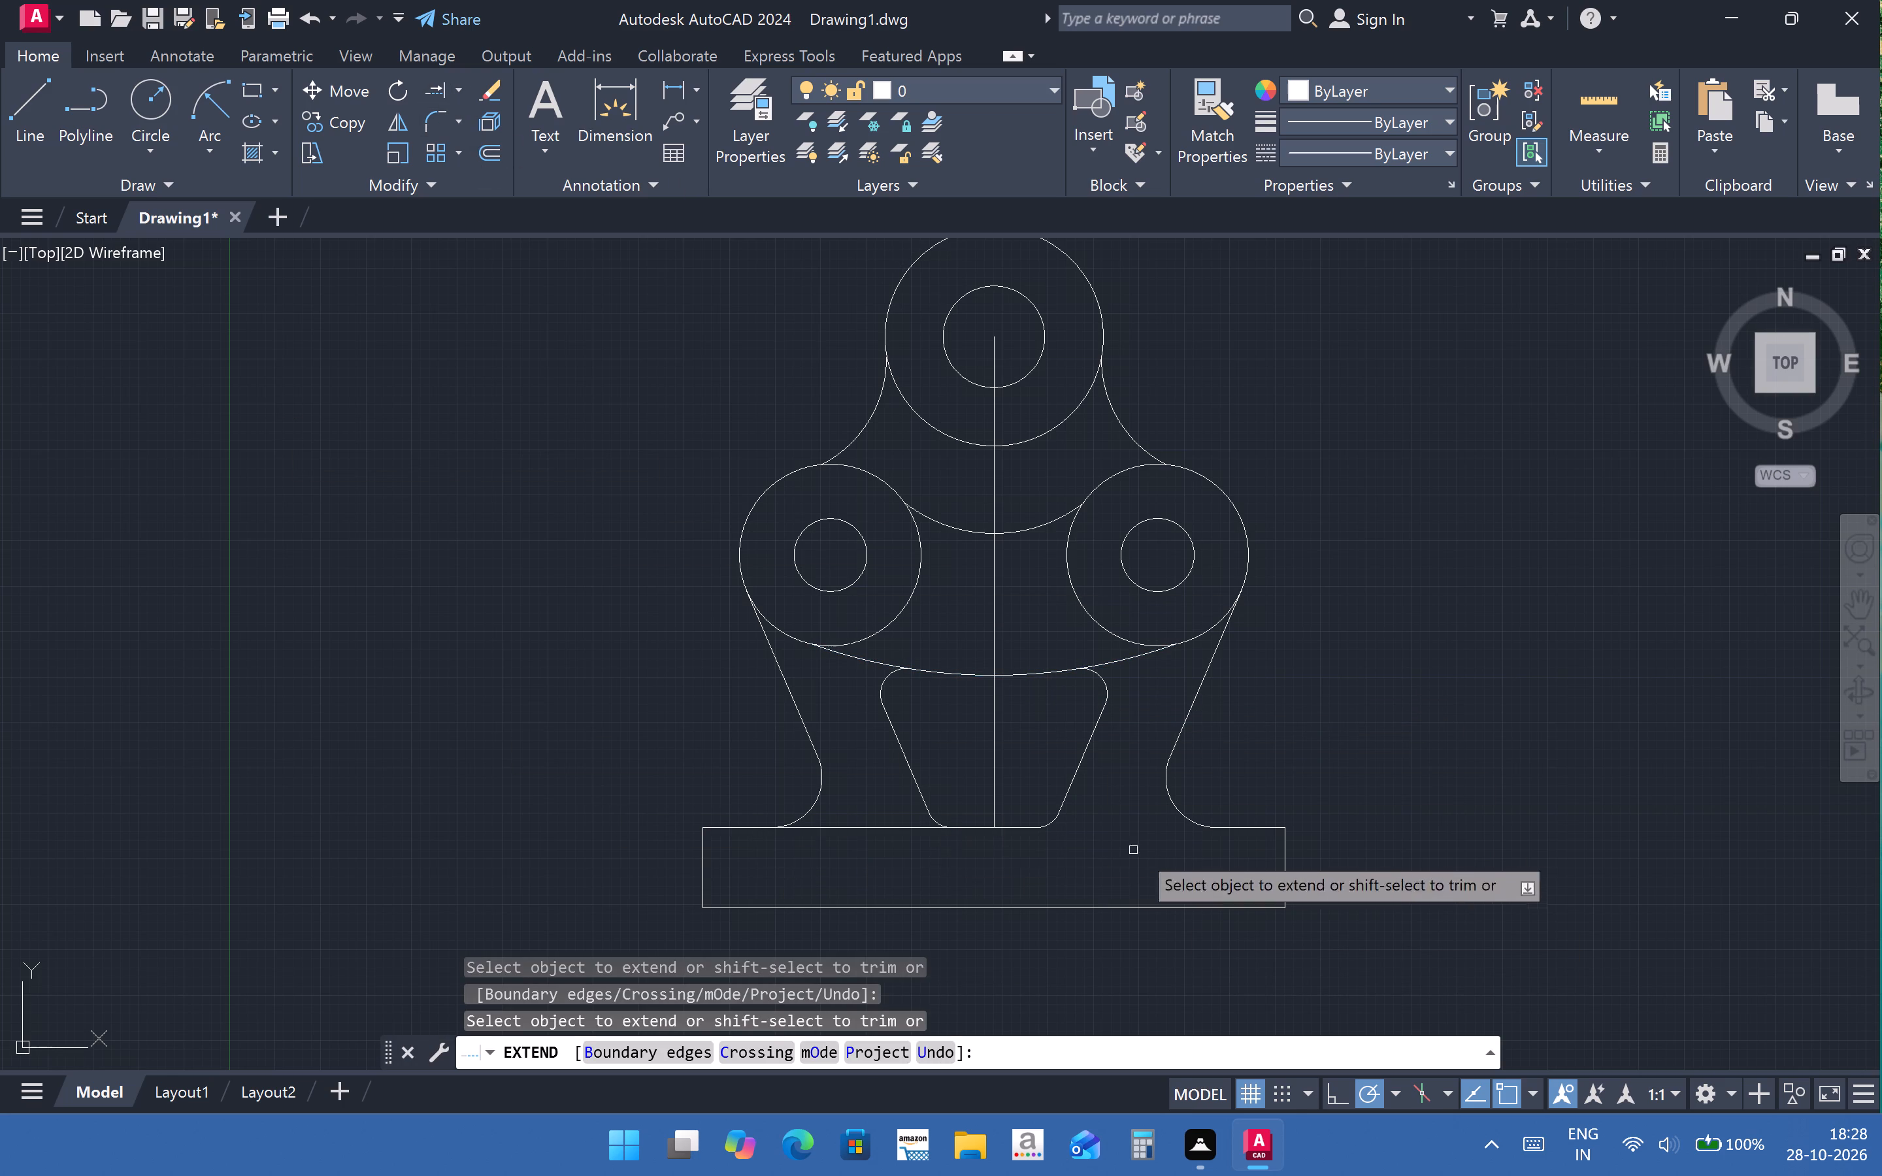
left_click(1237, 827)
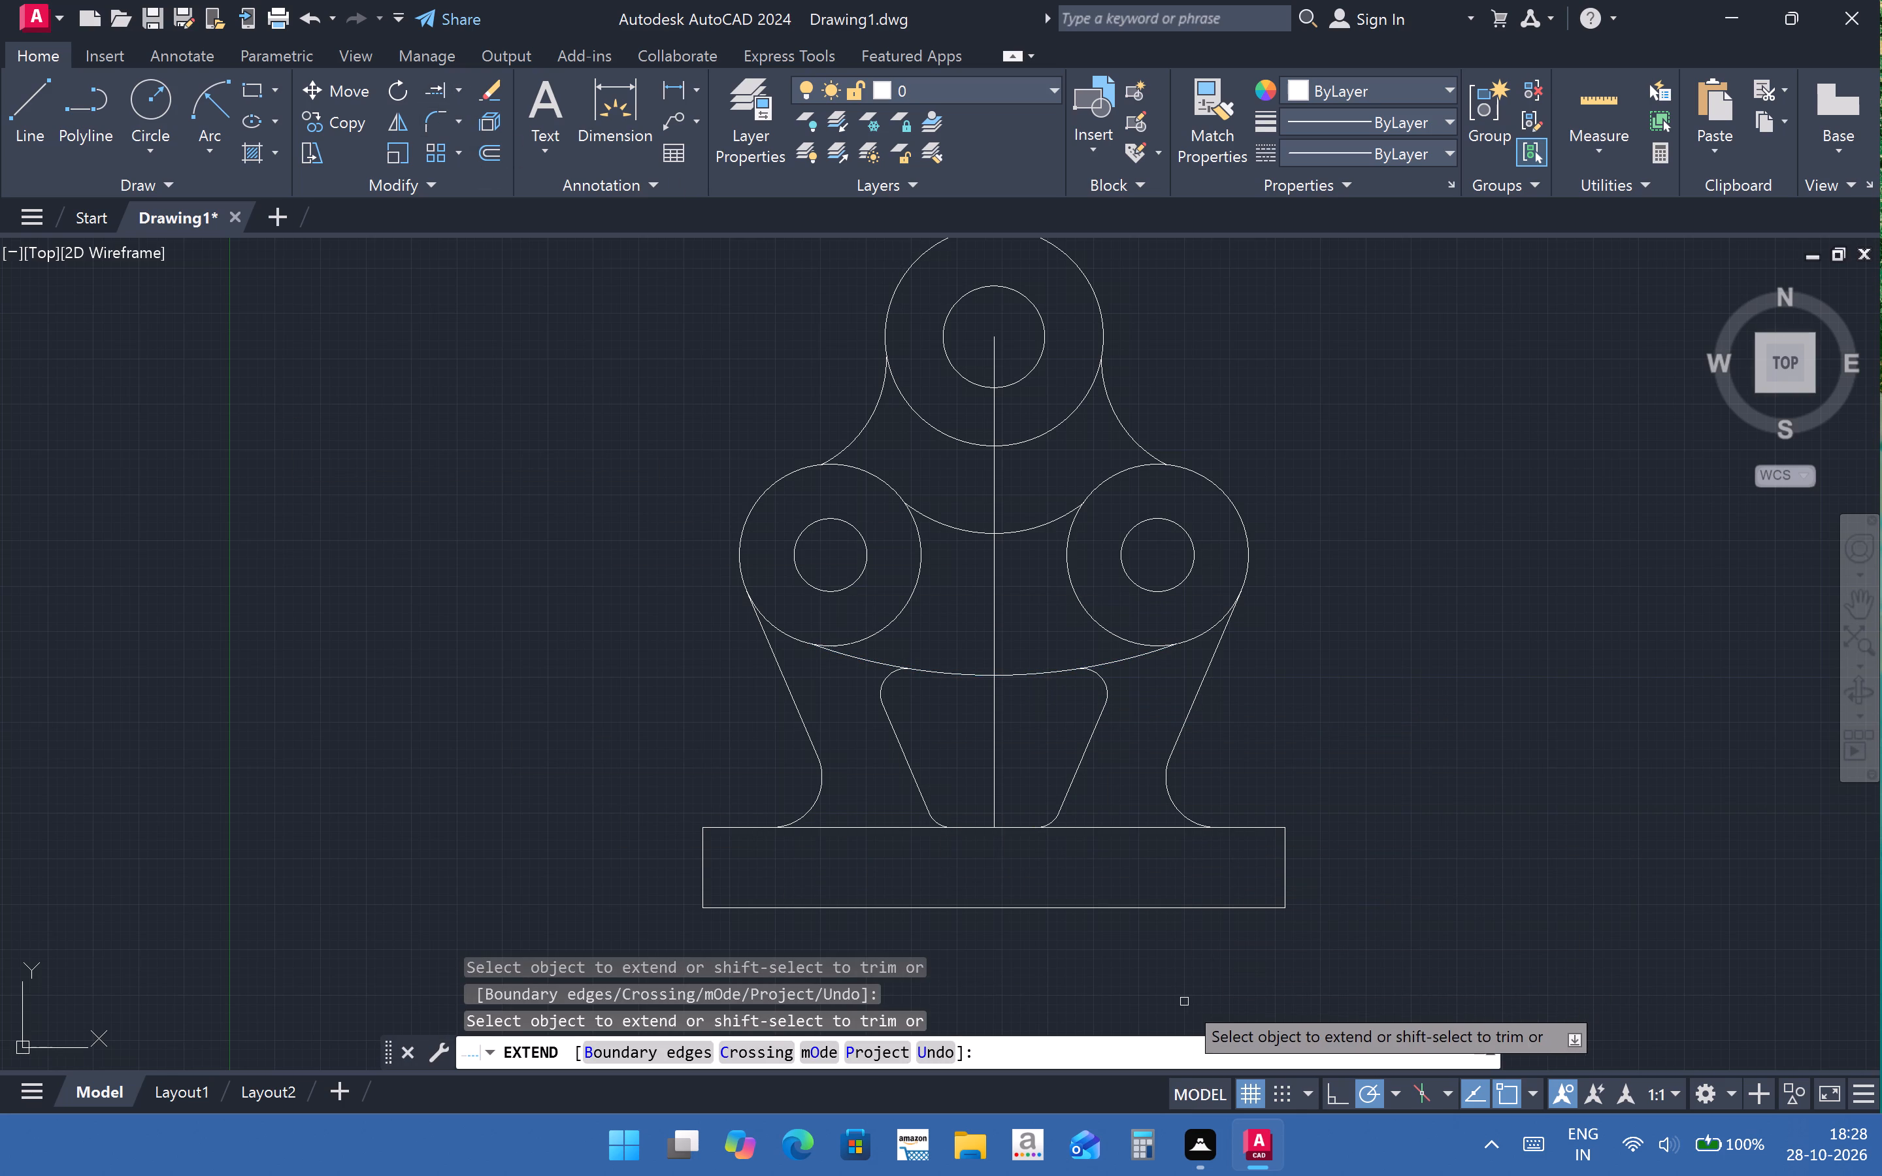
Extend the opening's left slanted line up to the lower arc.
left_click(907, 756)
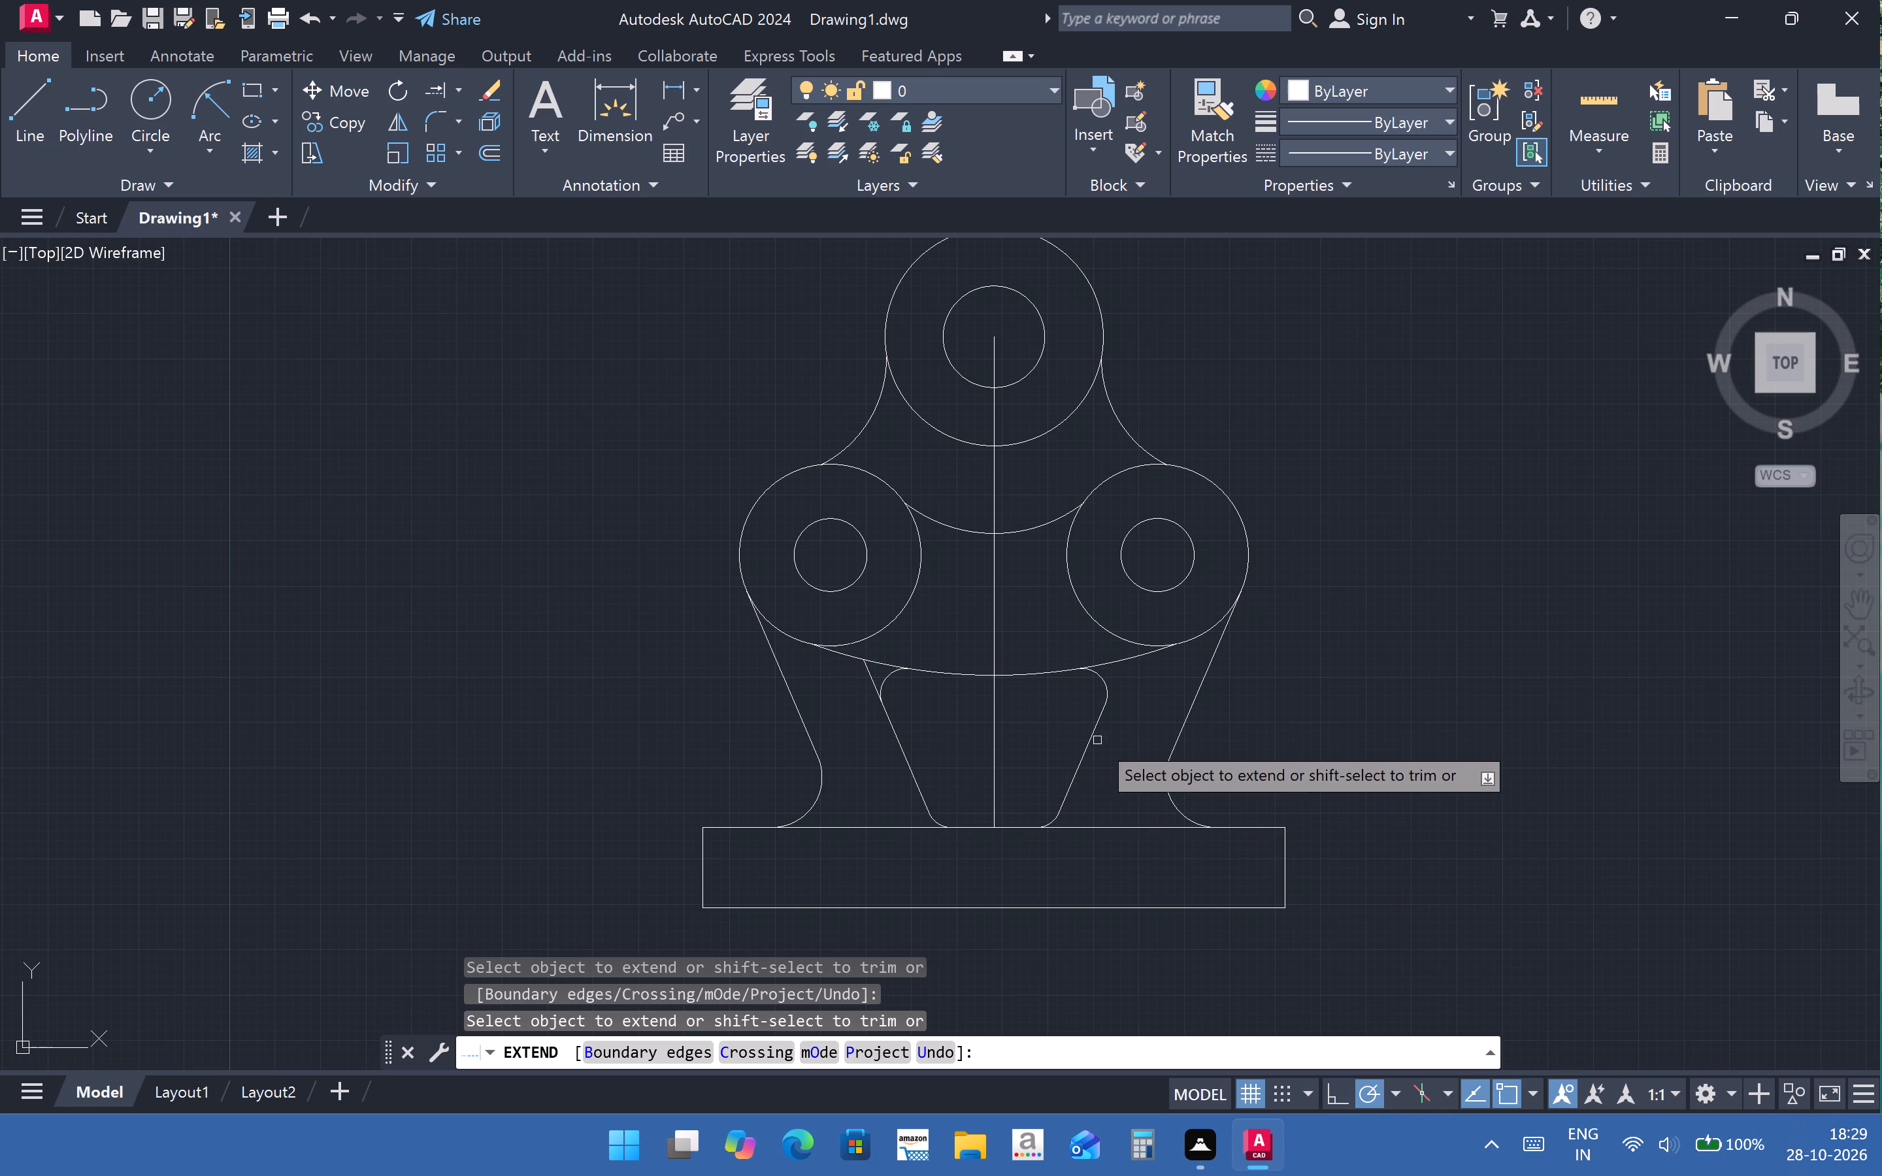
key("Escape")
Delete the vertical centre line running from the top circle to the base.
left_click(997, 584)
key("BackSpace")
key("Delete")
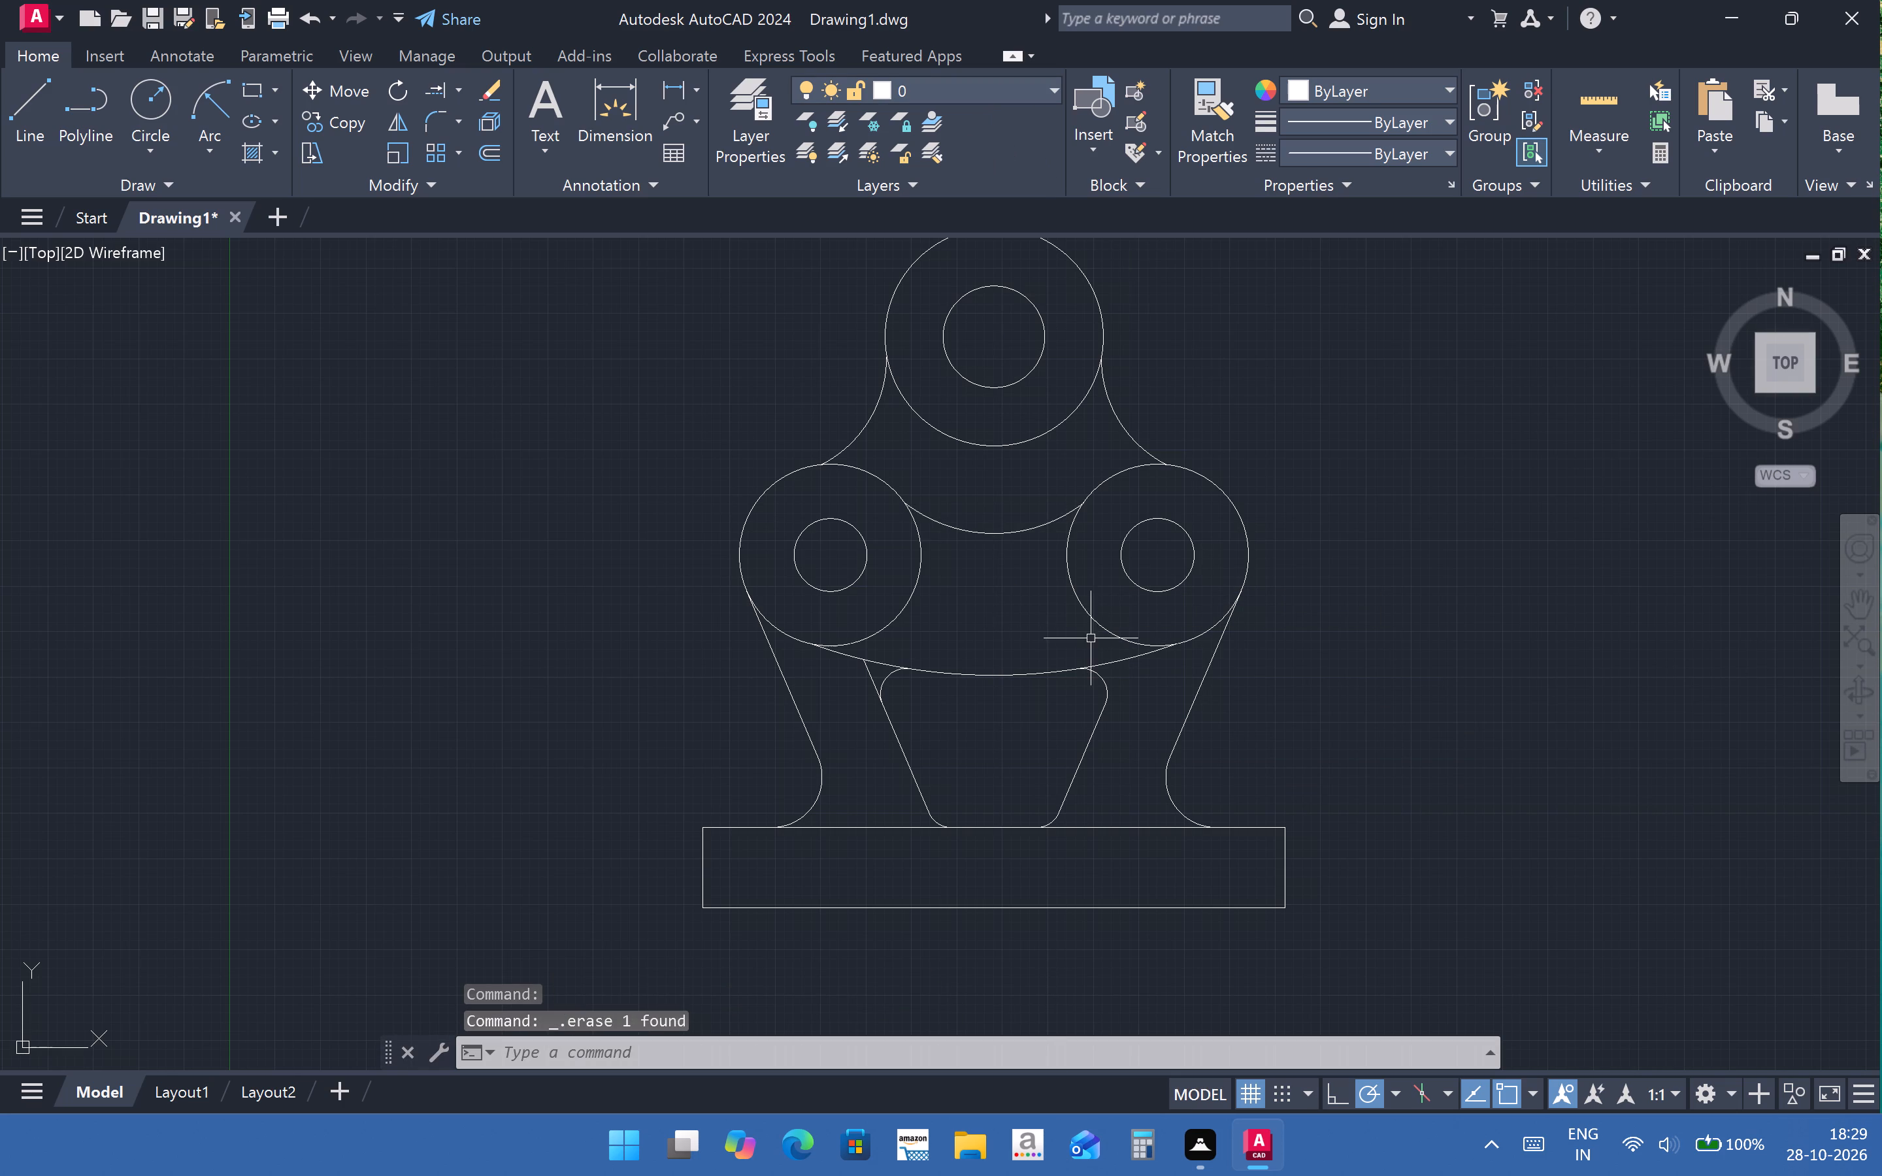
Examine the whole bracket outline, including the filleted inner opening and the base.
scroll(1091, 630, "down", 1)
scroll(1091, 640, "up", 1)
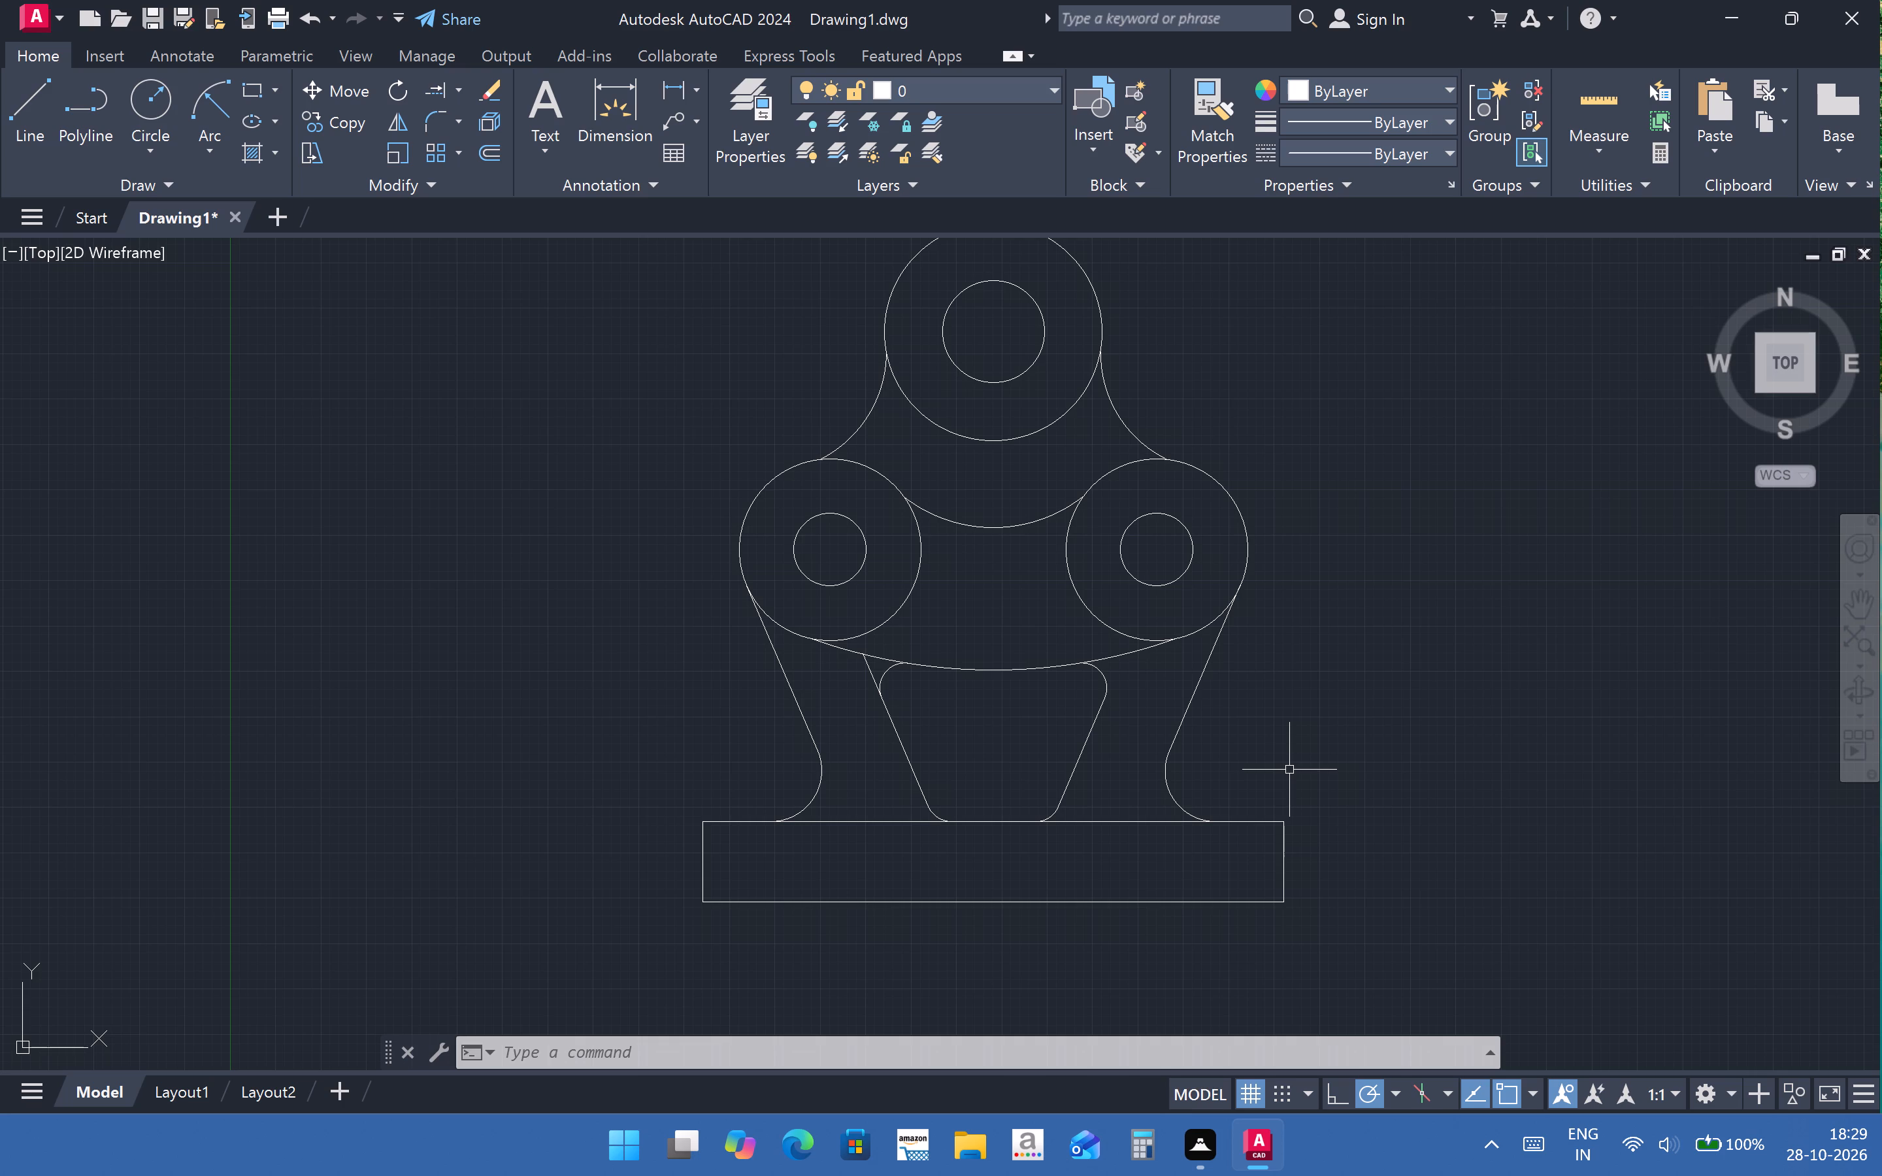
scroll(847, 742, "down", 1)
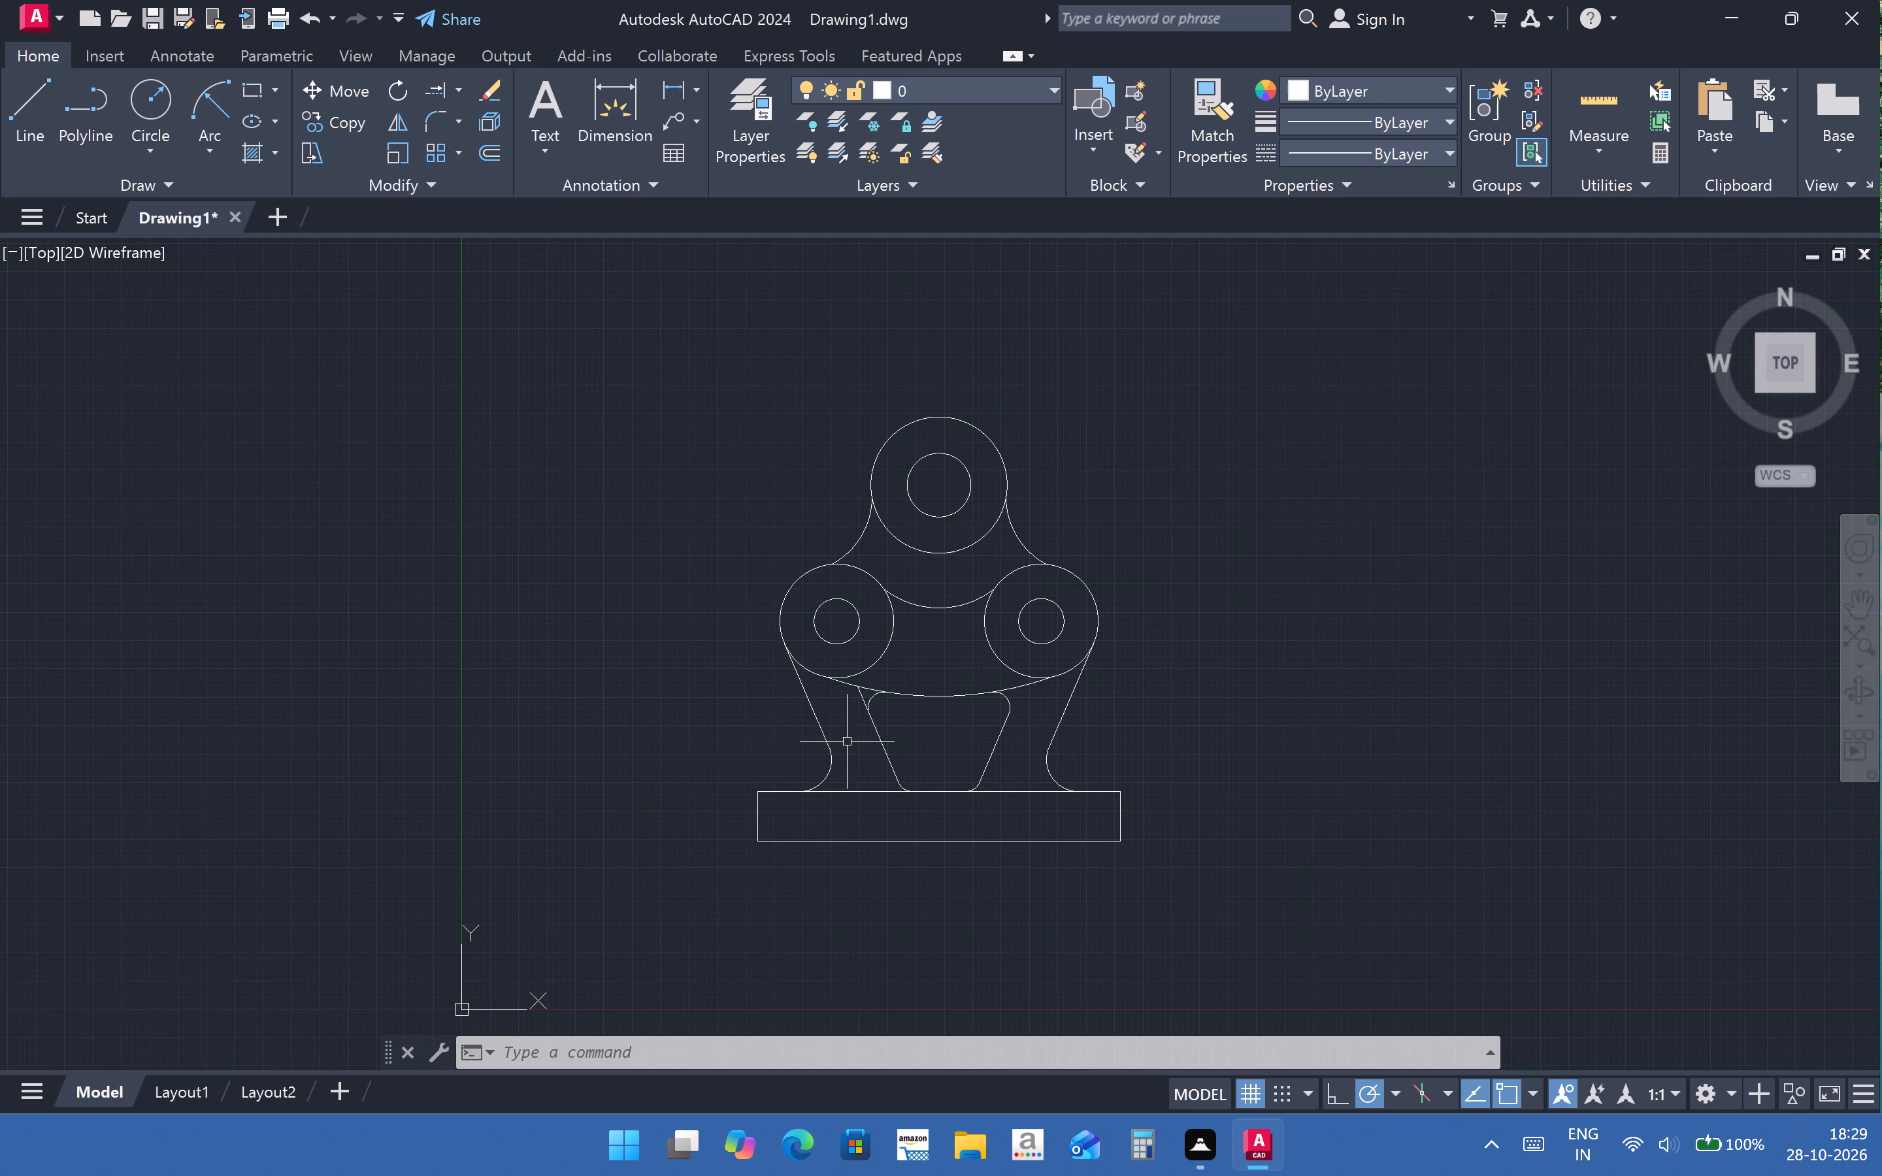
middle_click_drag(865, 742, 909, 759)
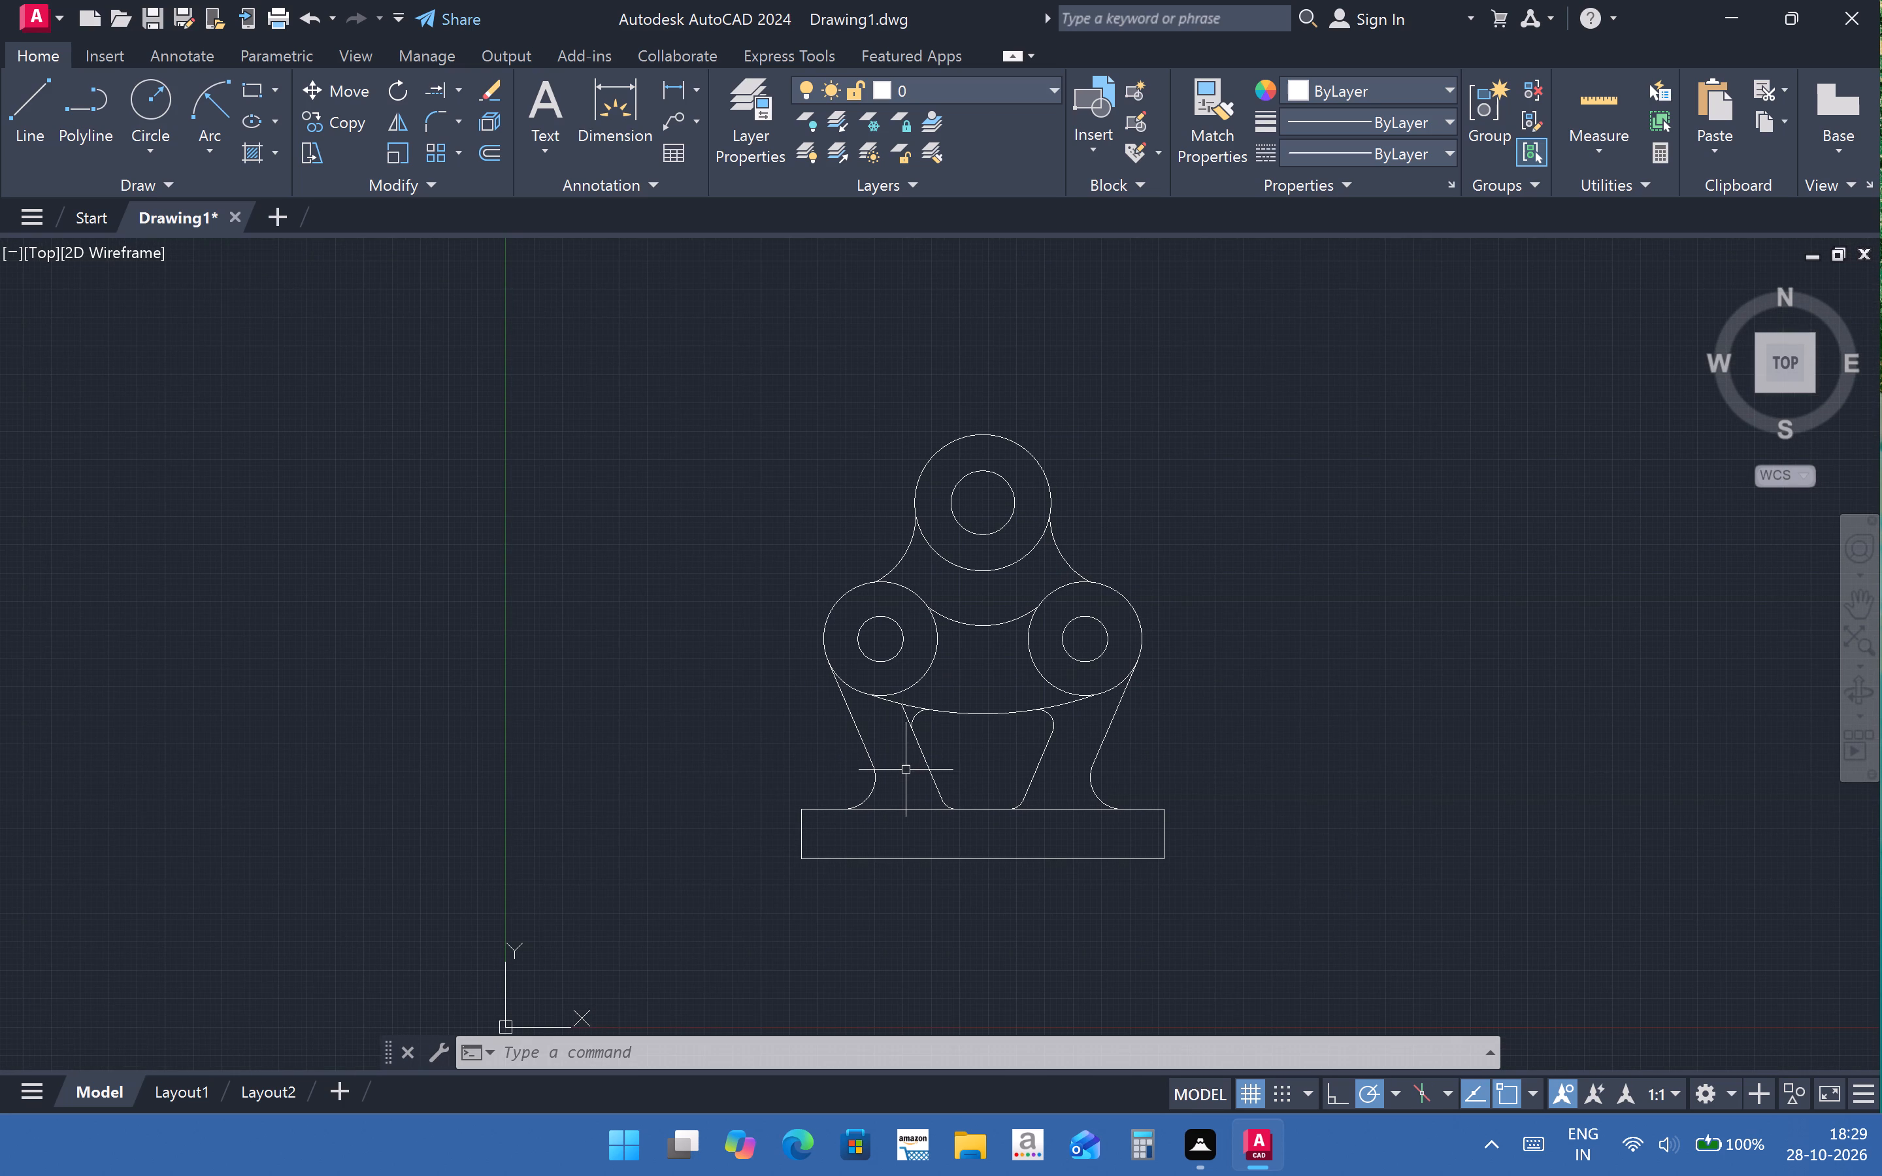
scroll(906, 770, "up", 1)
scroll(906, 770, "down", 1)
scroll(905, 769, "up", 1)
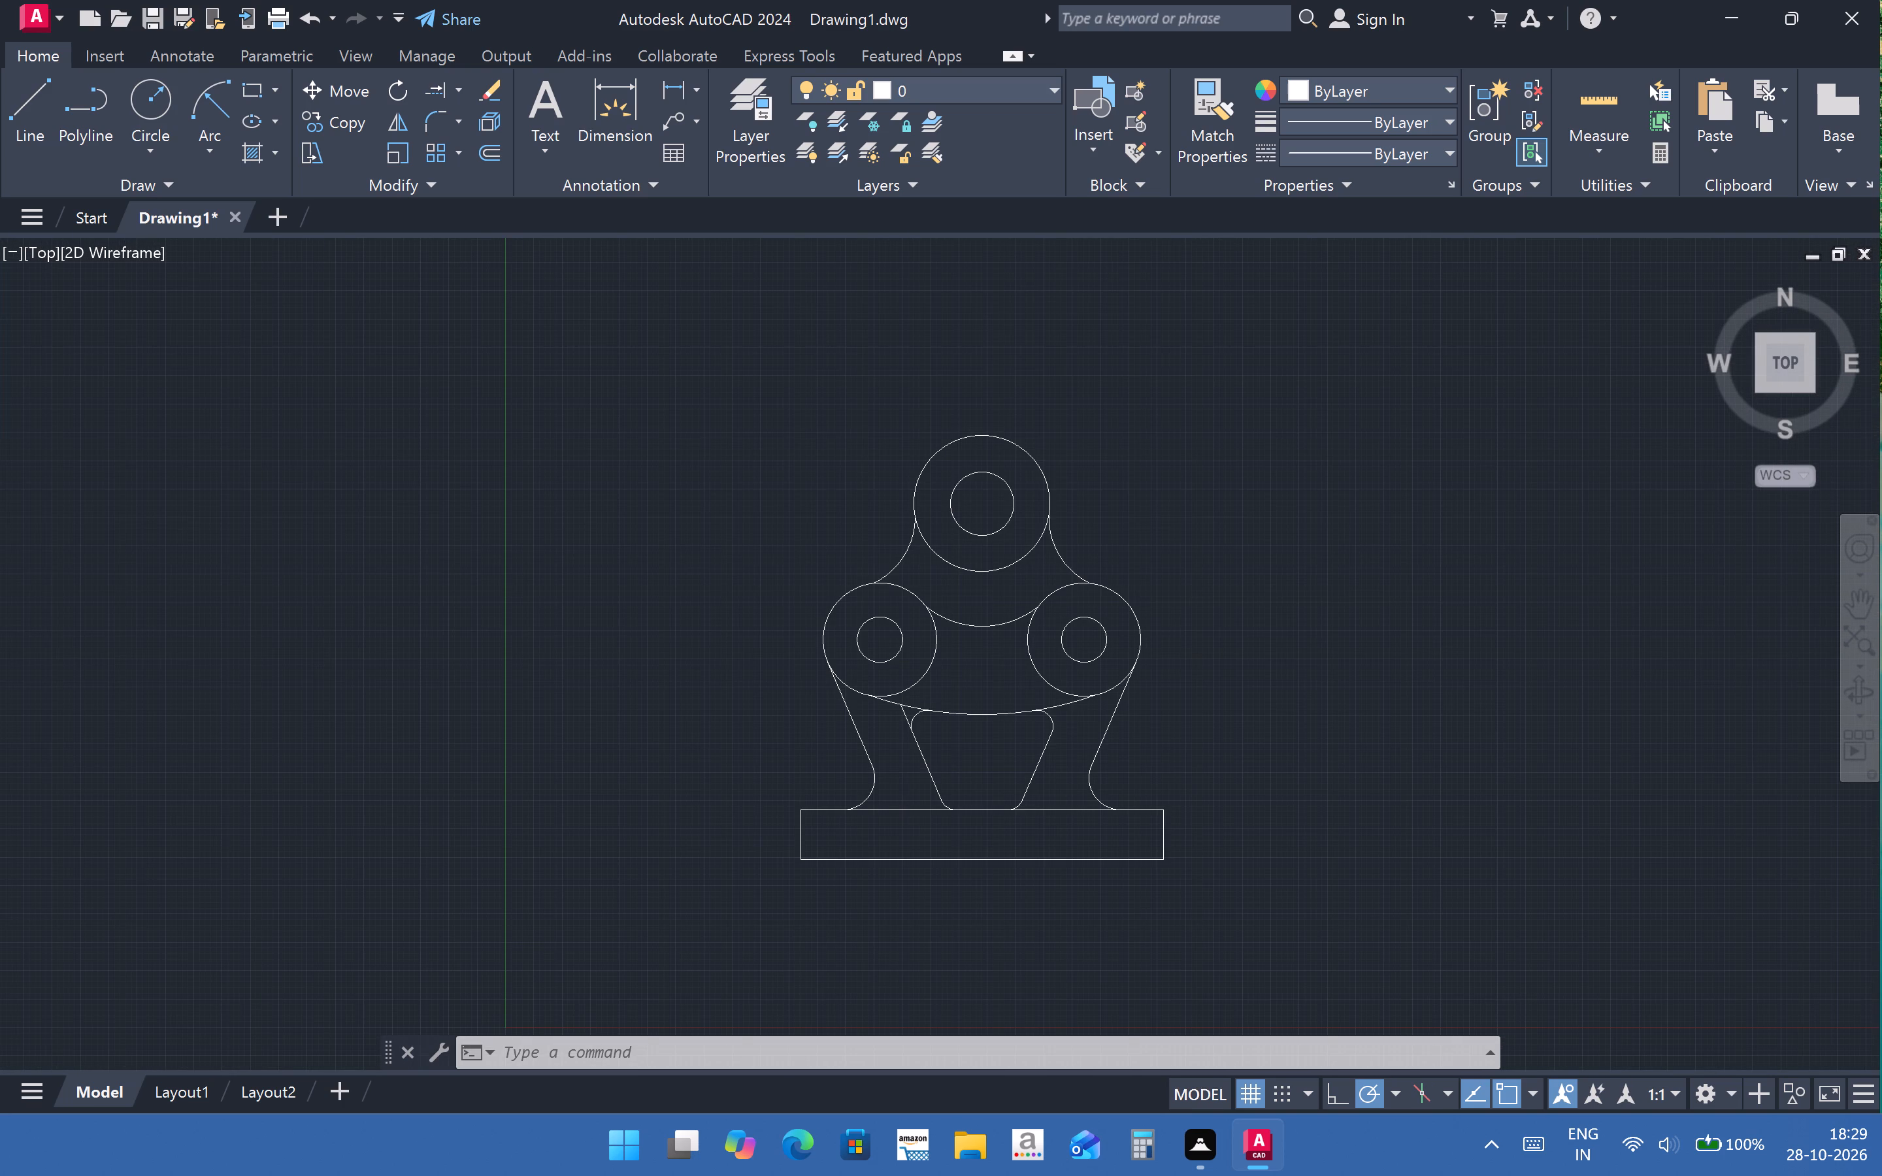
scroll(905, 769, "down", 1)
middle_click_drag(913, 800, 780, 834)
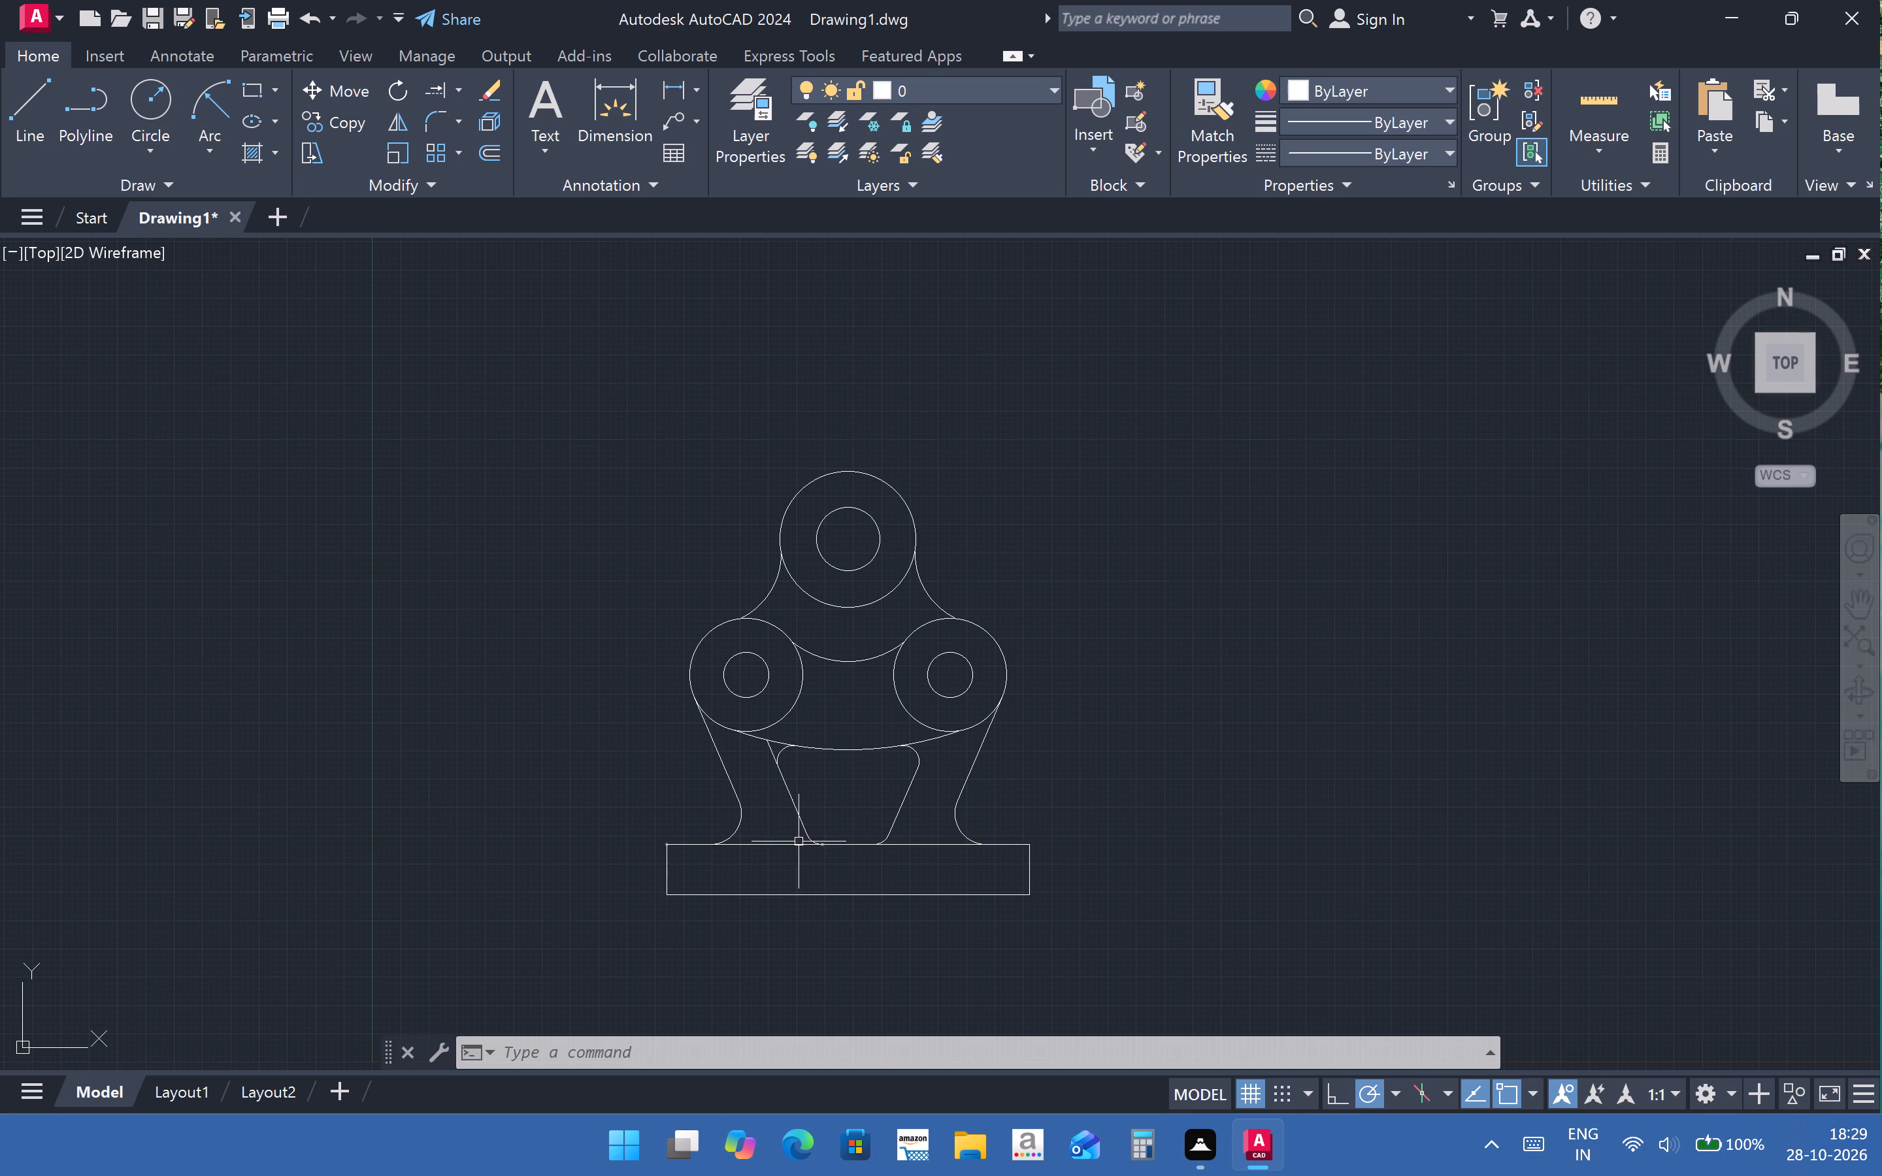
scroll(799, 841, "up", 1)
middle_click_drag(829, 843, 923, 906)
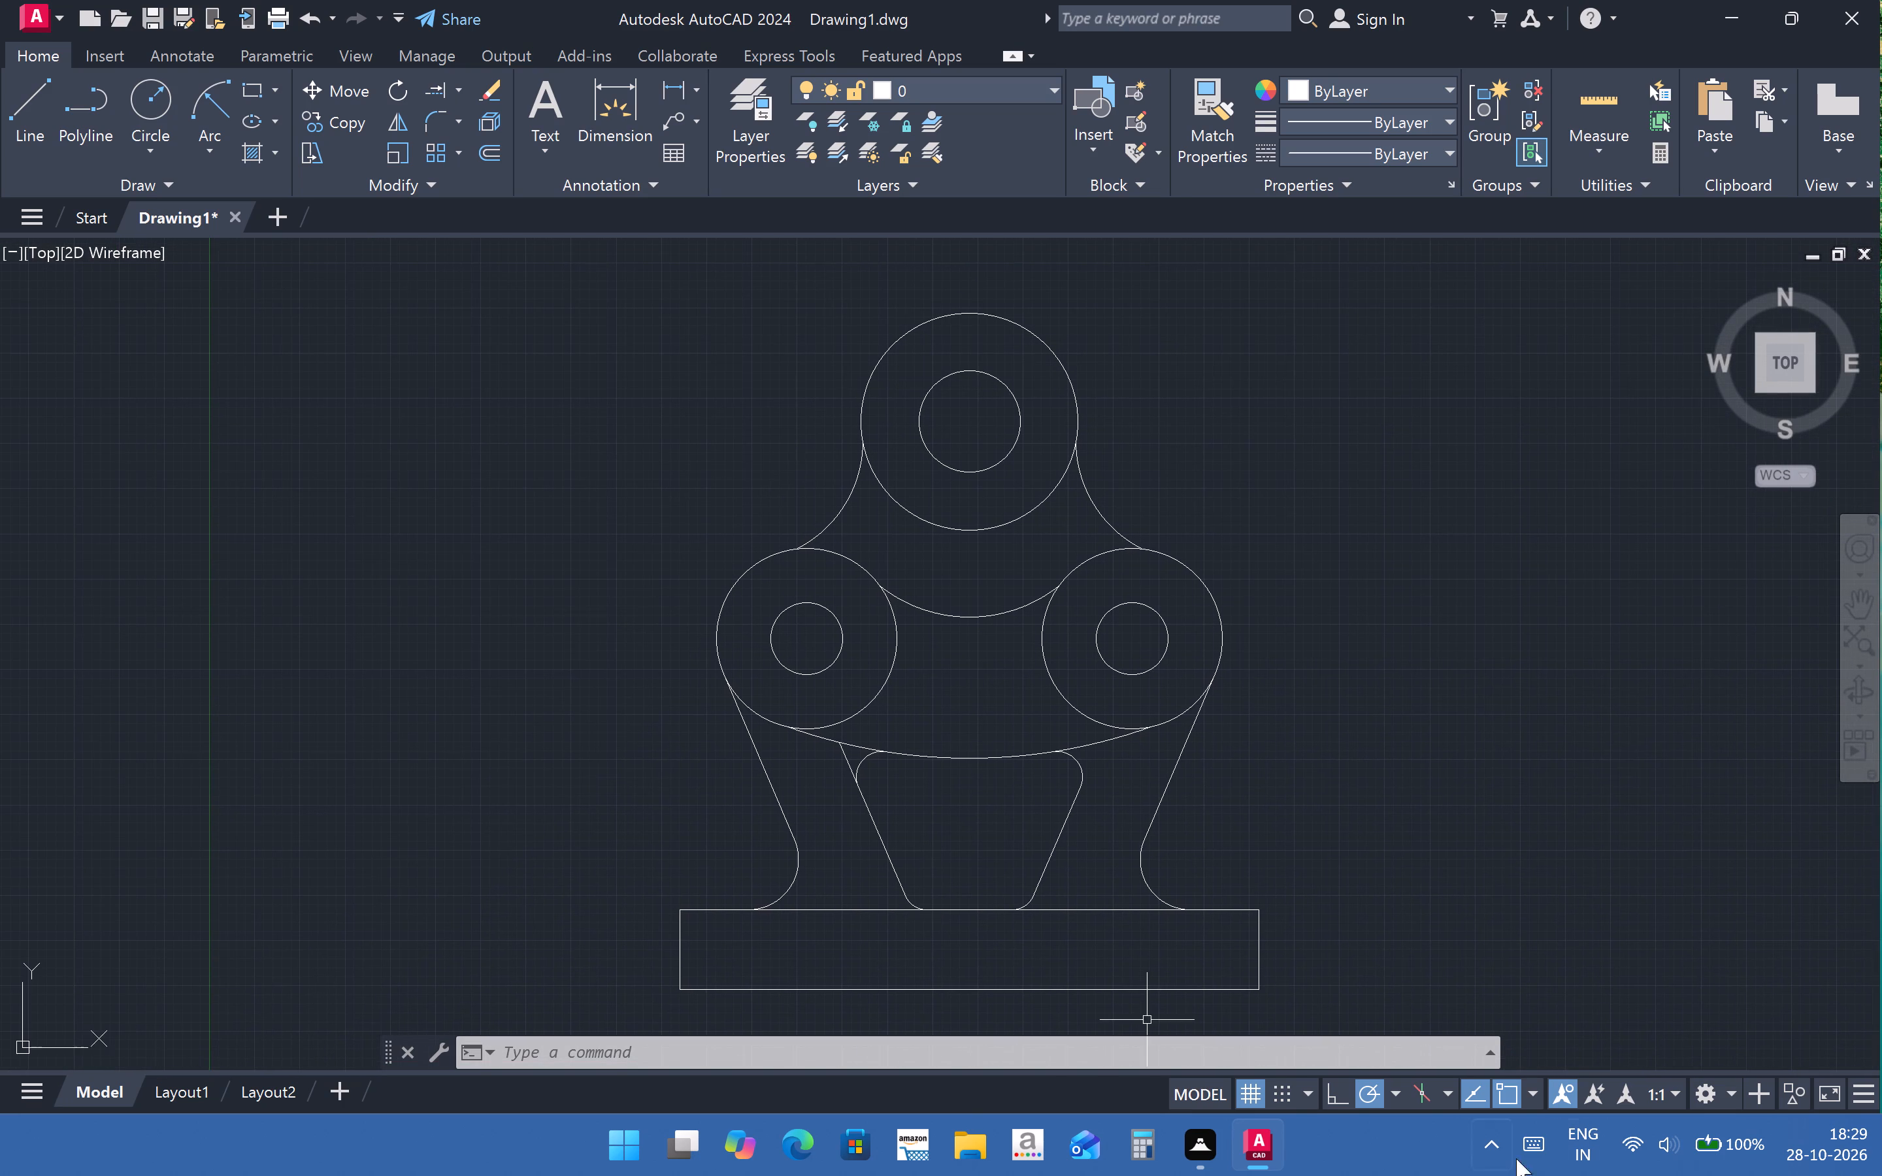
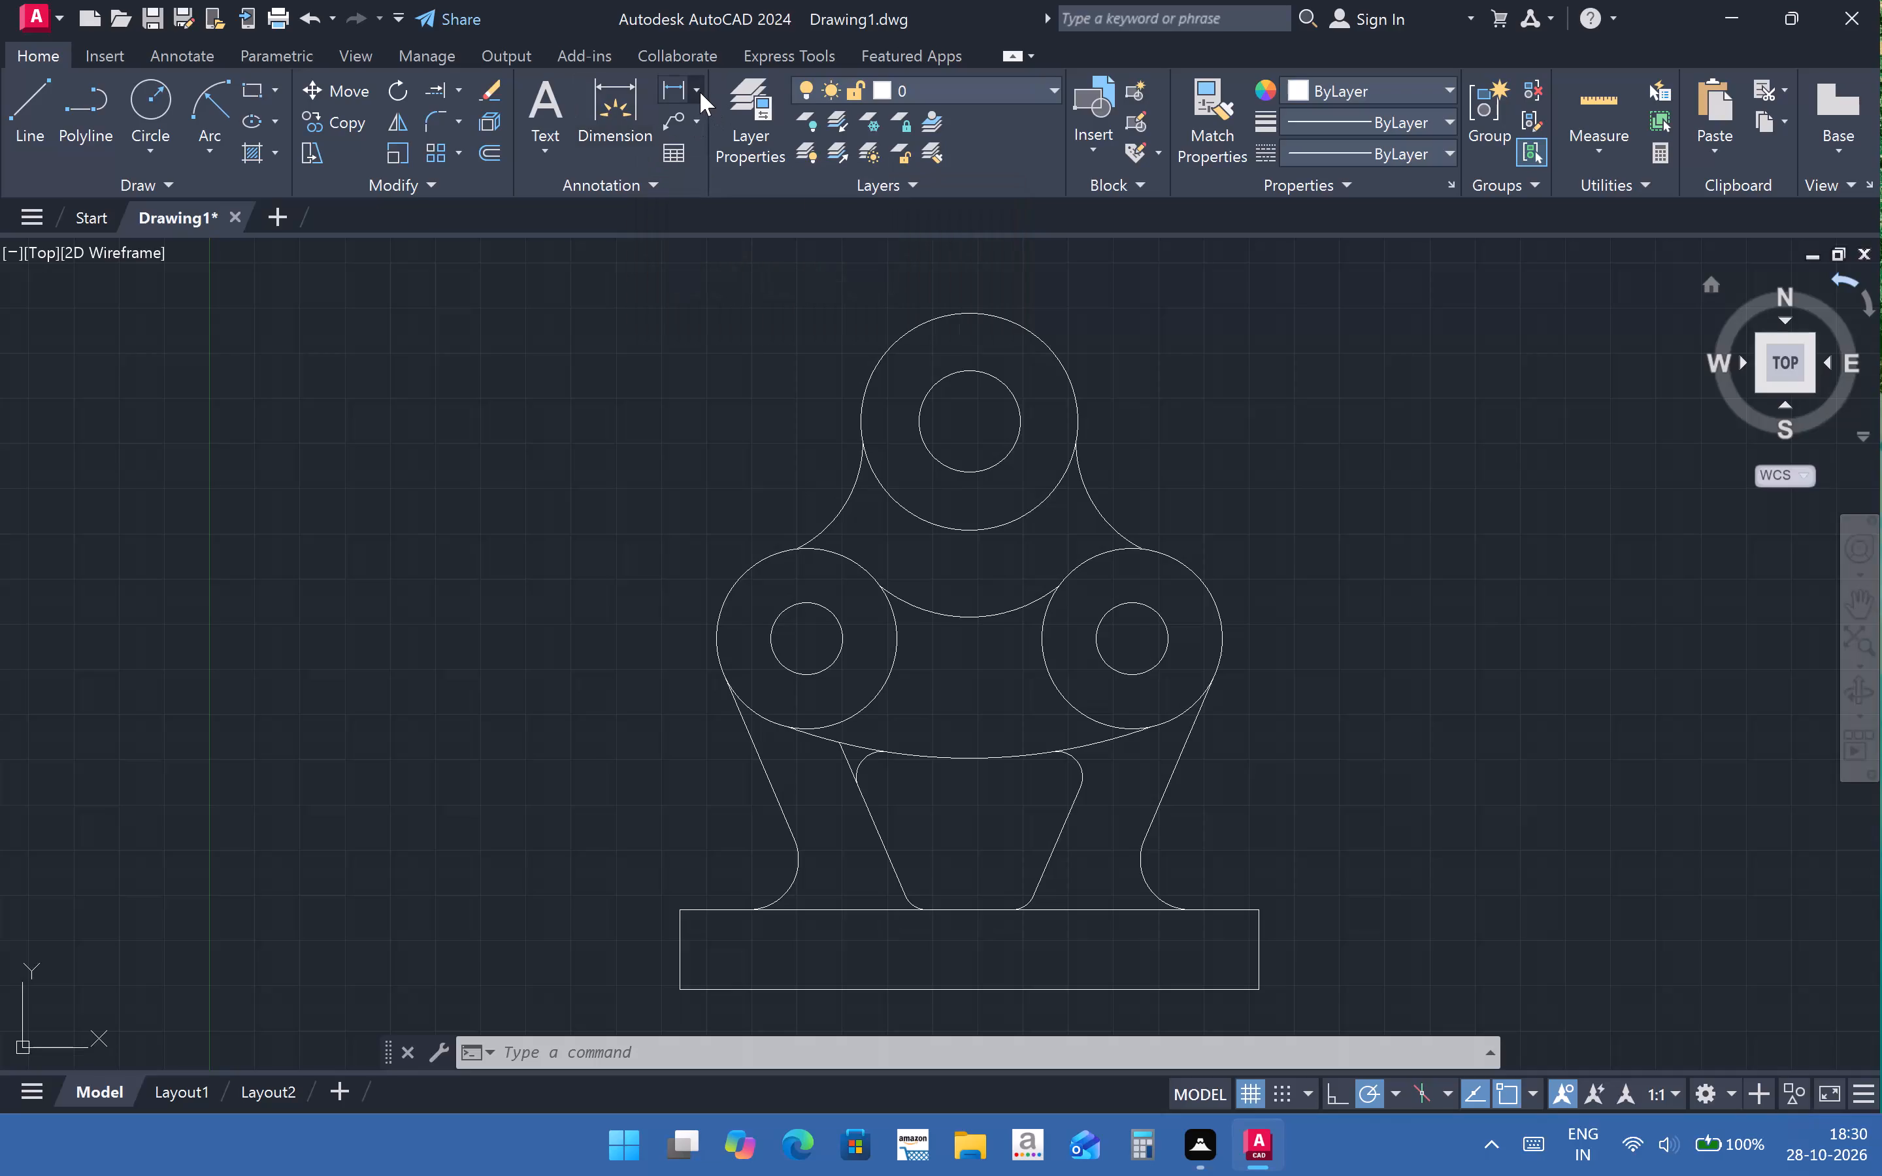
Add a radius dimension to the arc joining the two side circles below the top circle, with its text placed inside the arc.
left_click(700, 91)
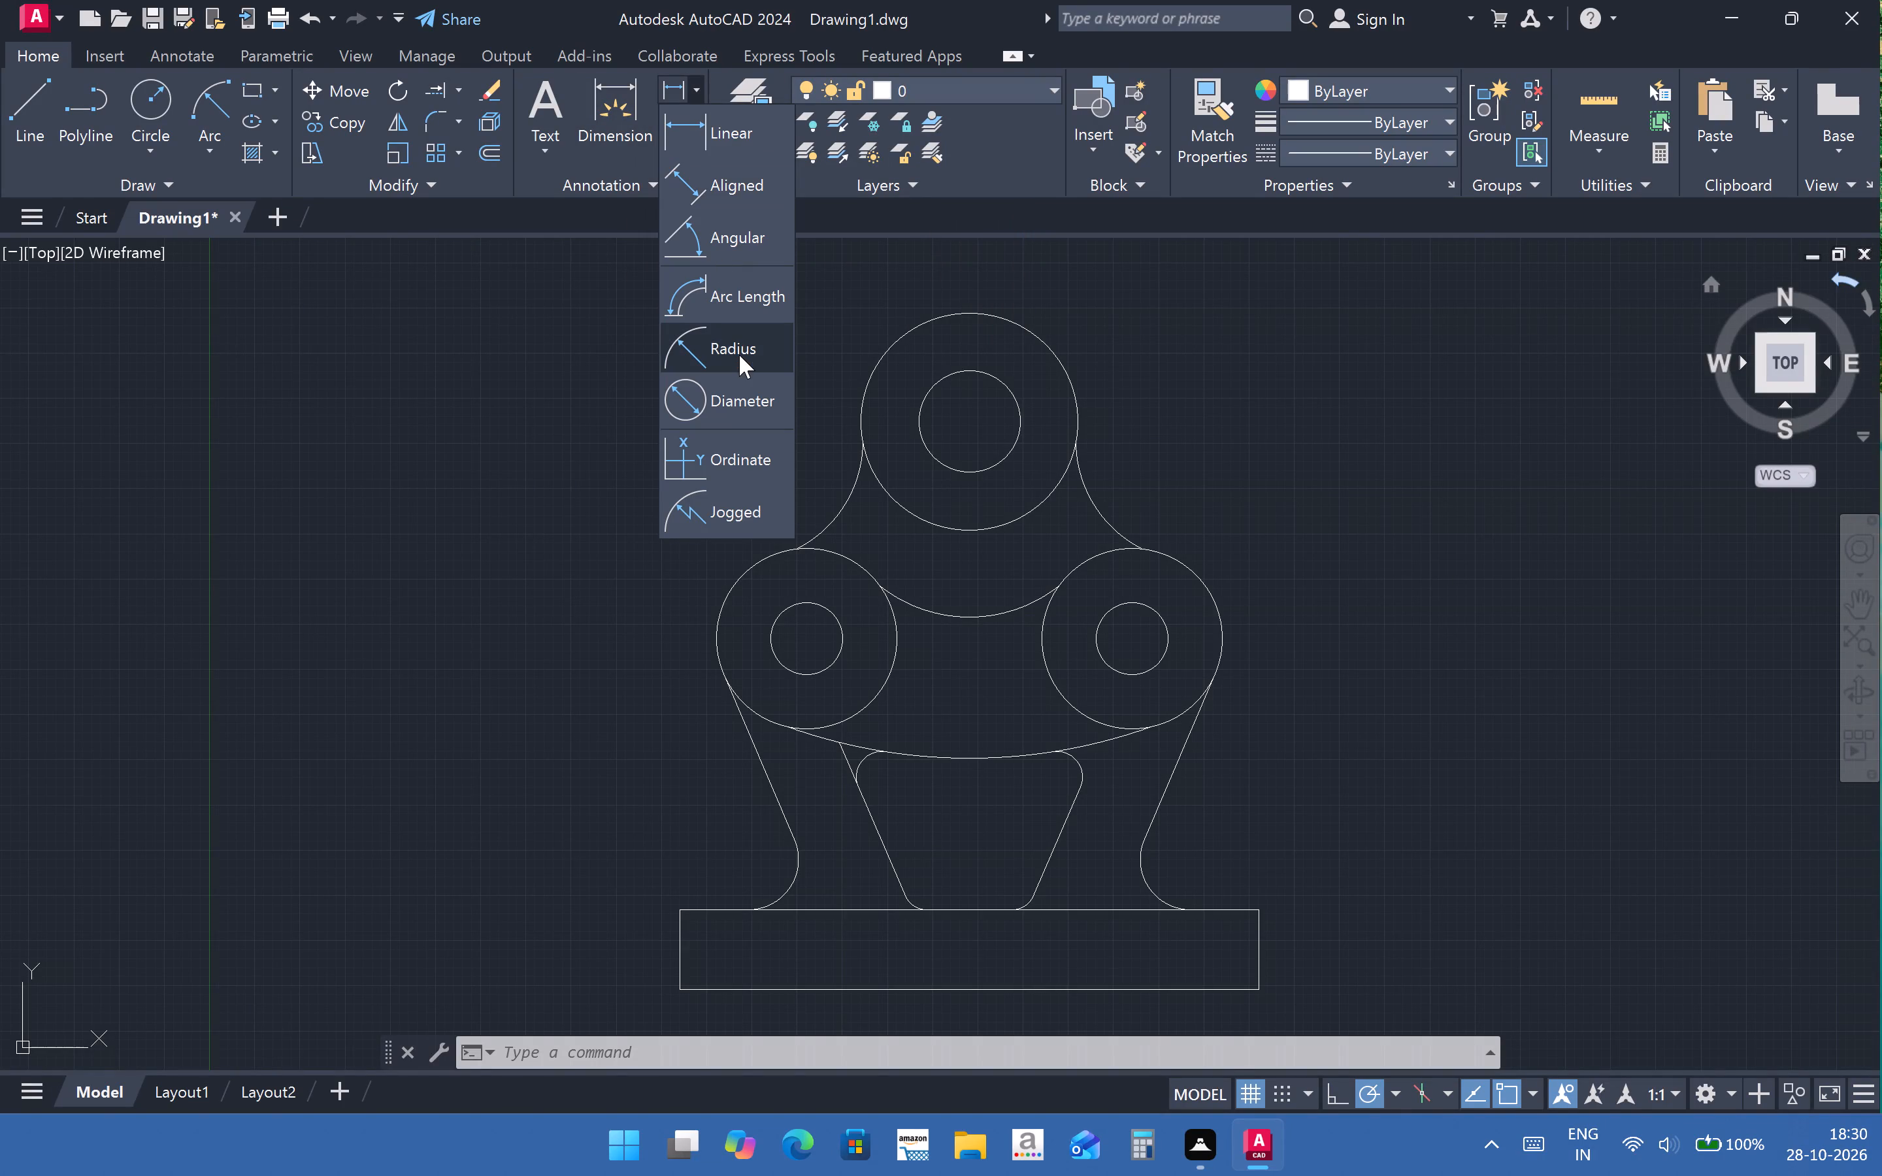
left_click(739, 355)
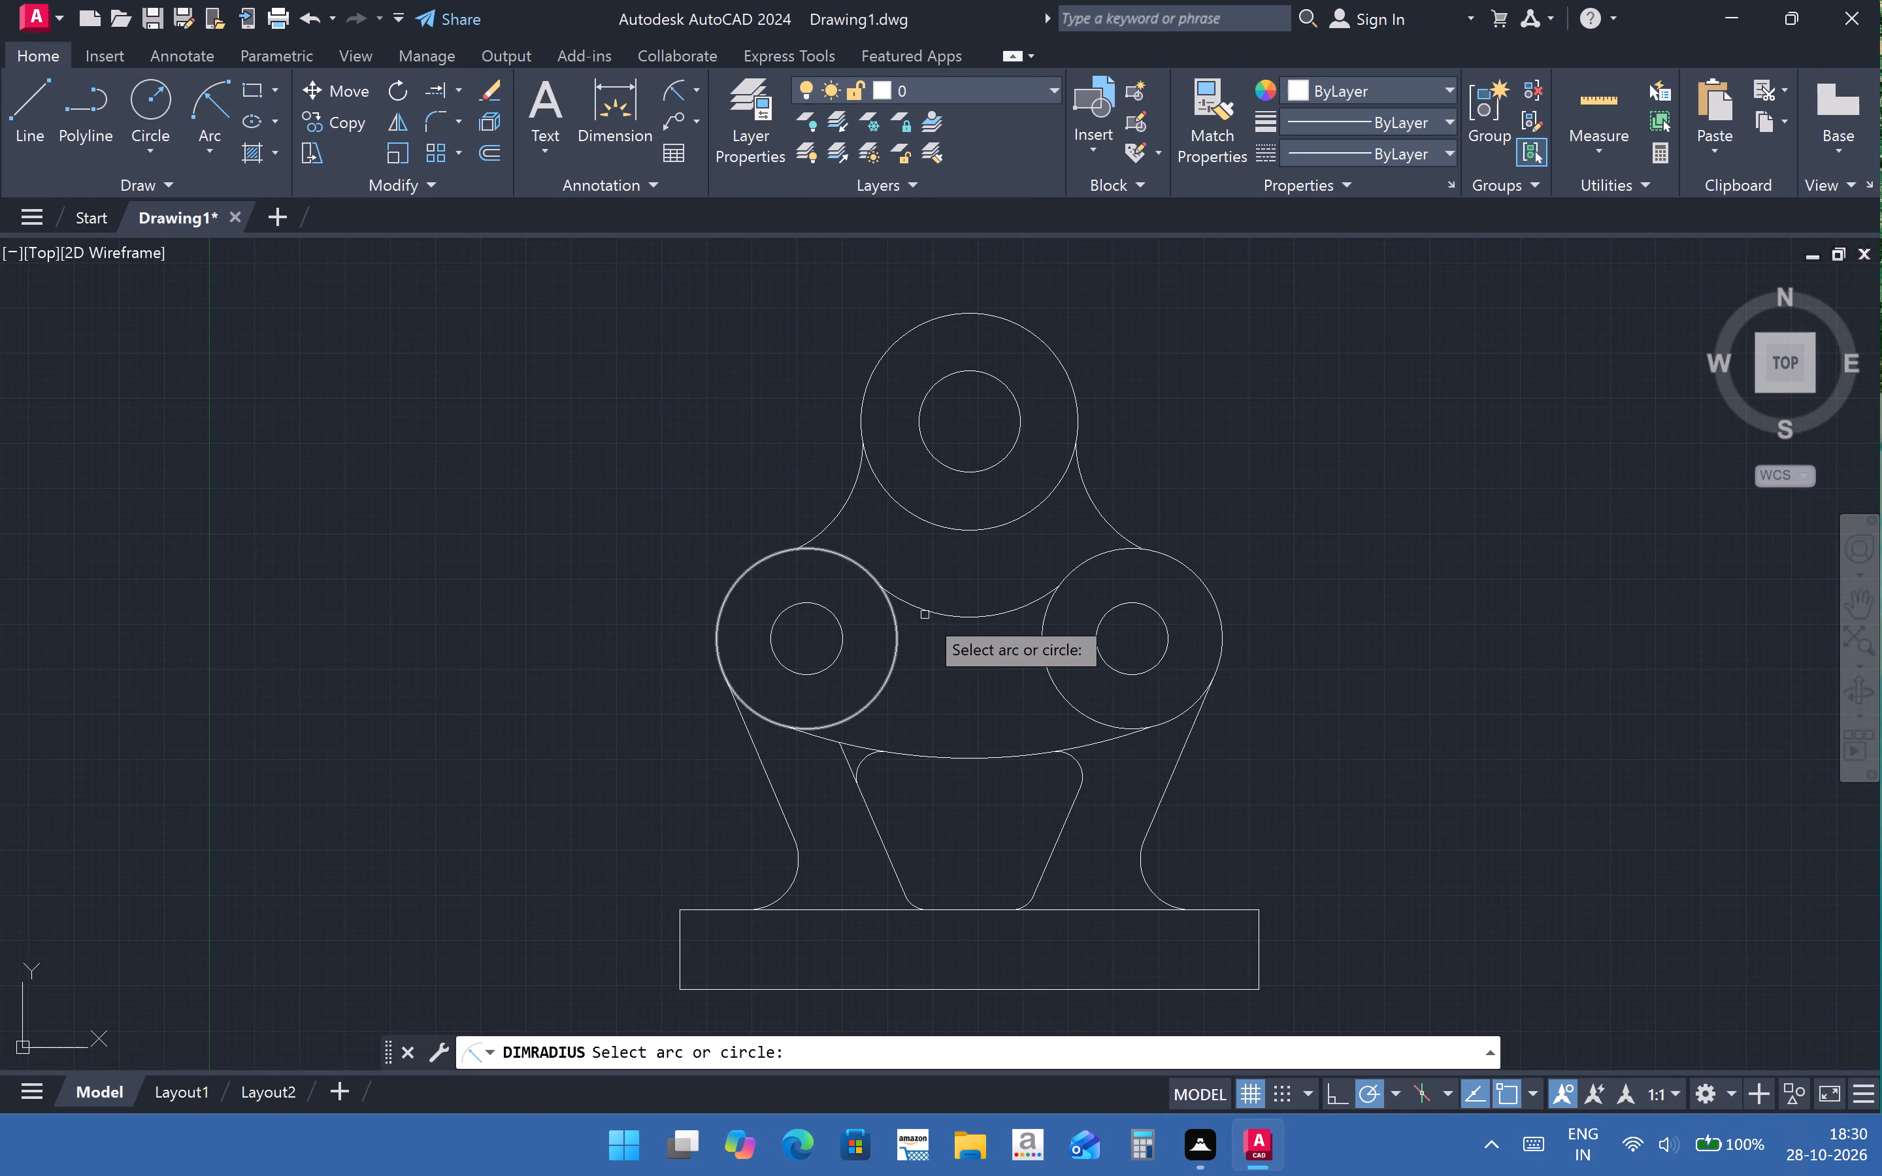
left_click(934, 615)
left_click(948, 569)
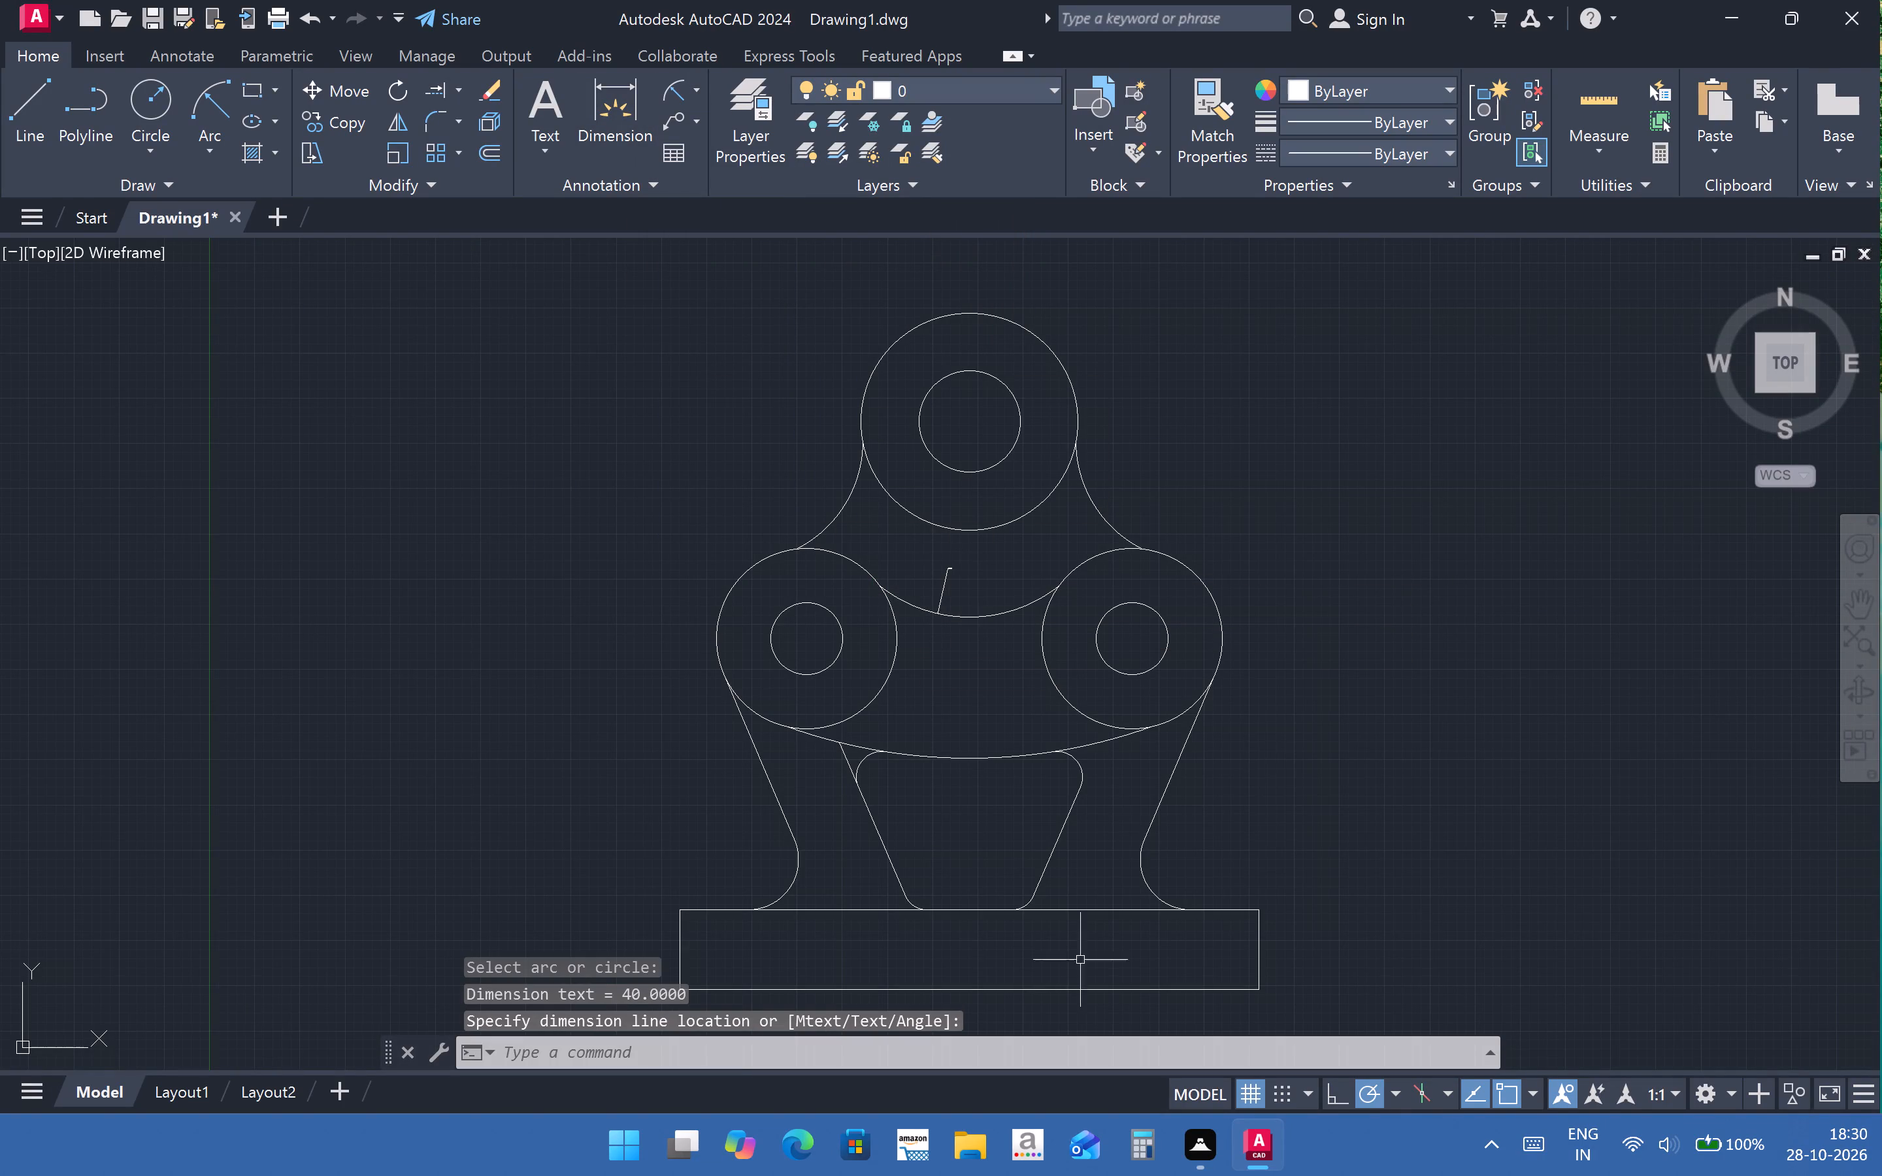
Open the Standard dimension style for modification and set its arrow size to 3.
left_click(789, 1058)
type("dimst")
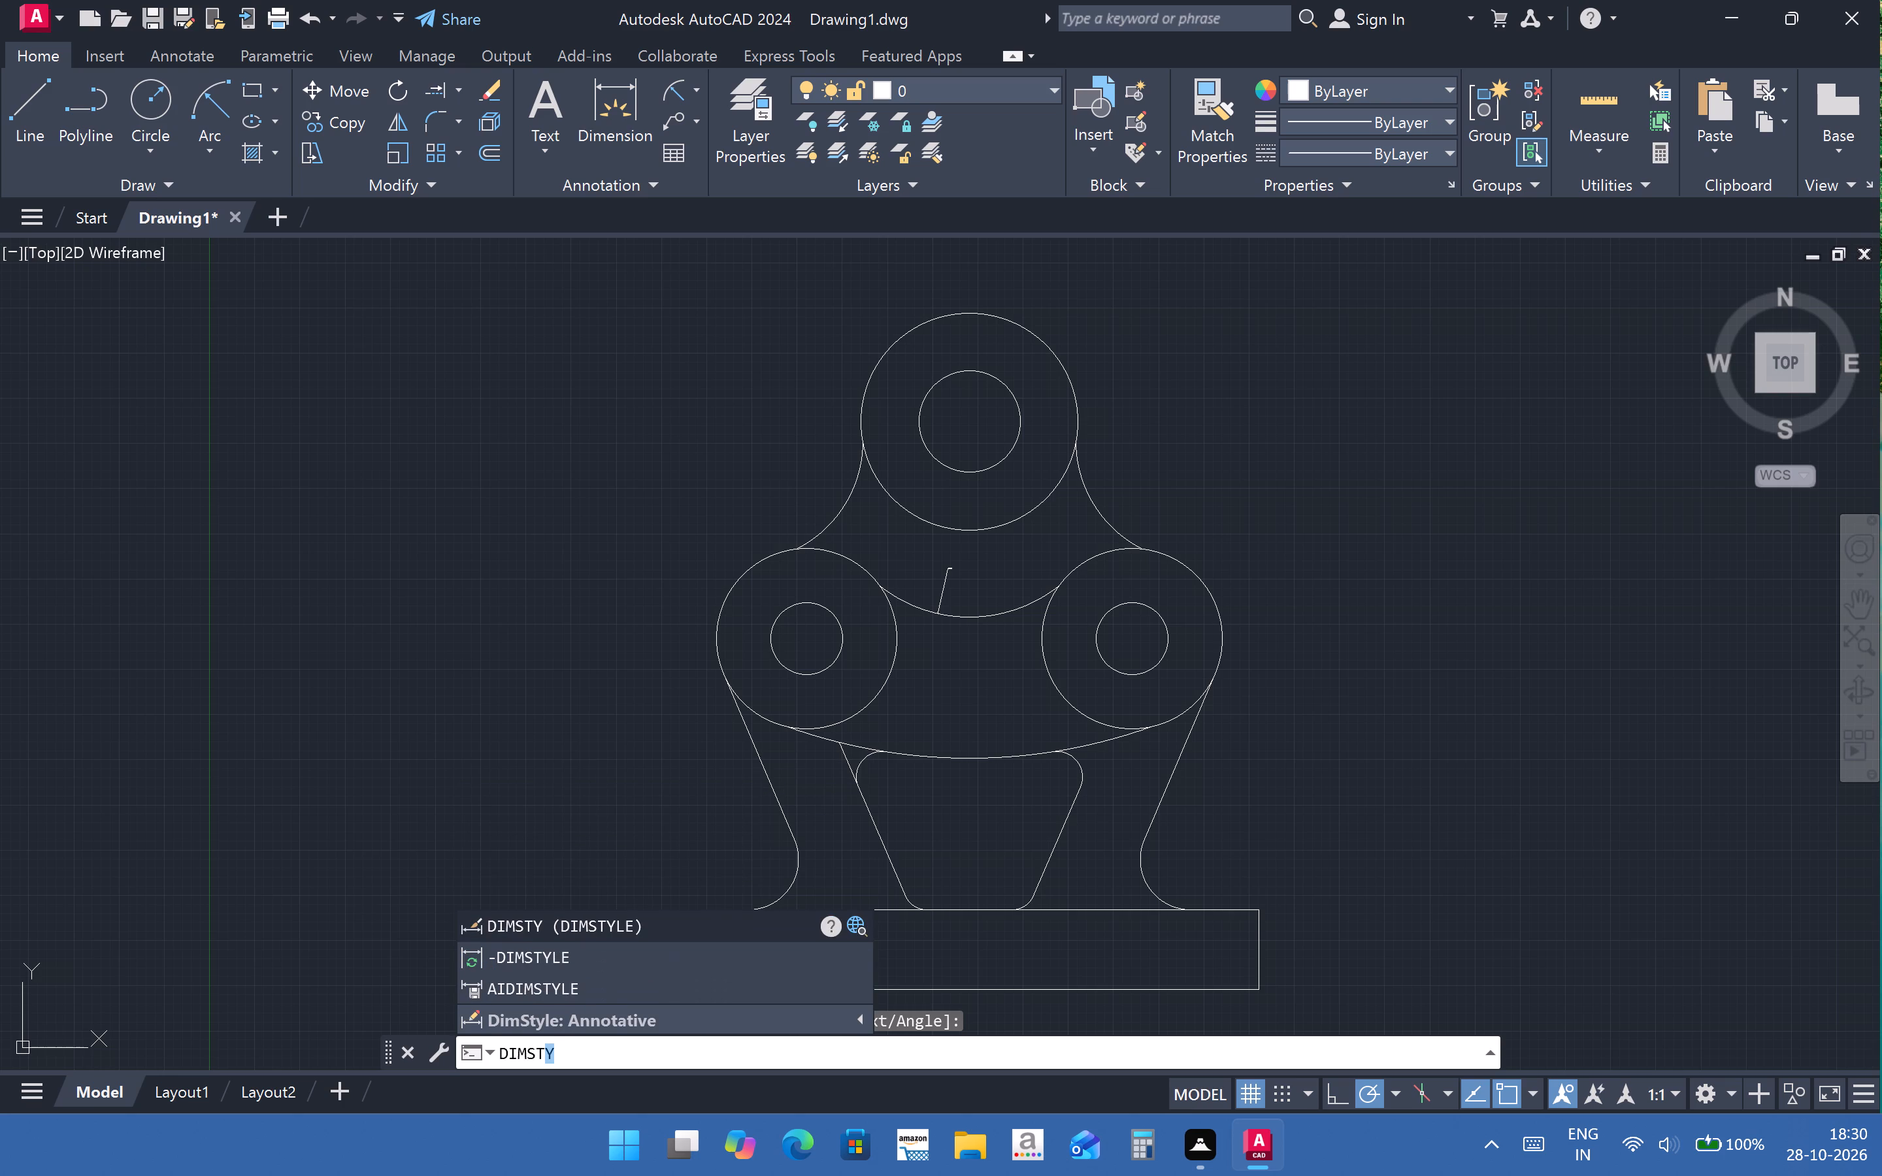
key("Up")
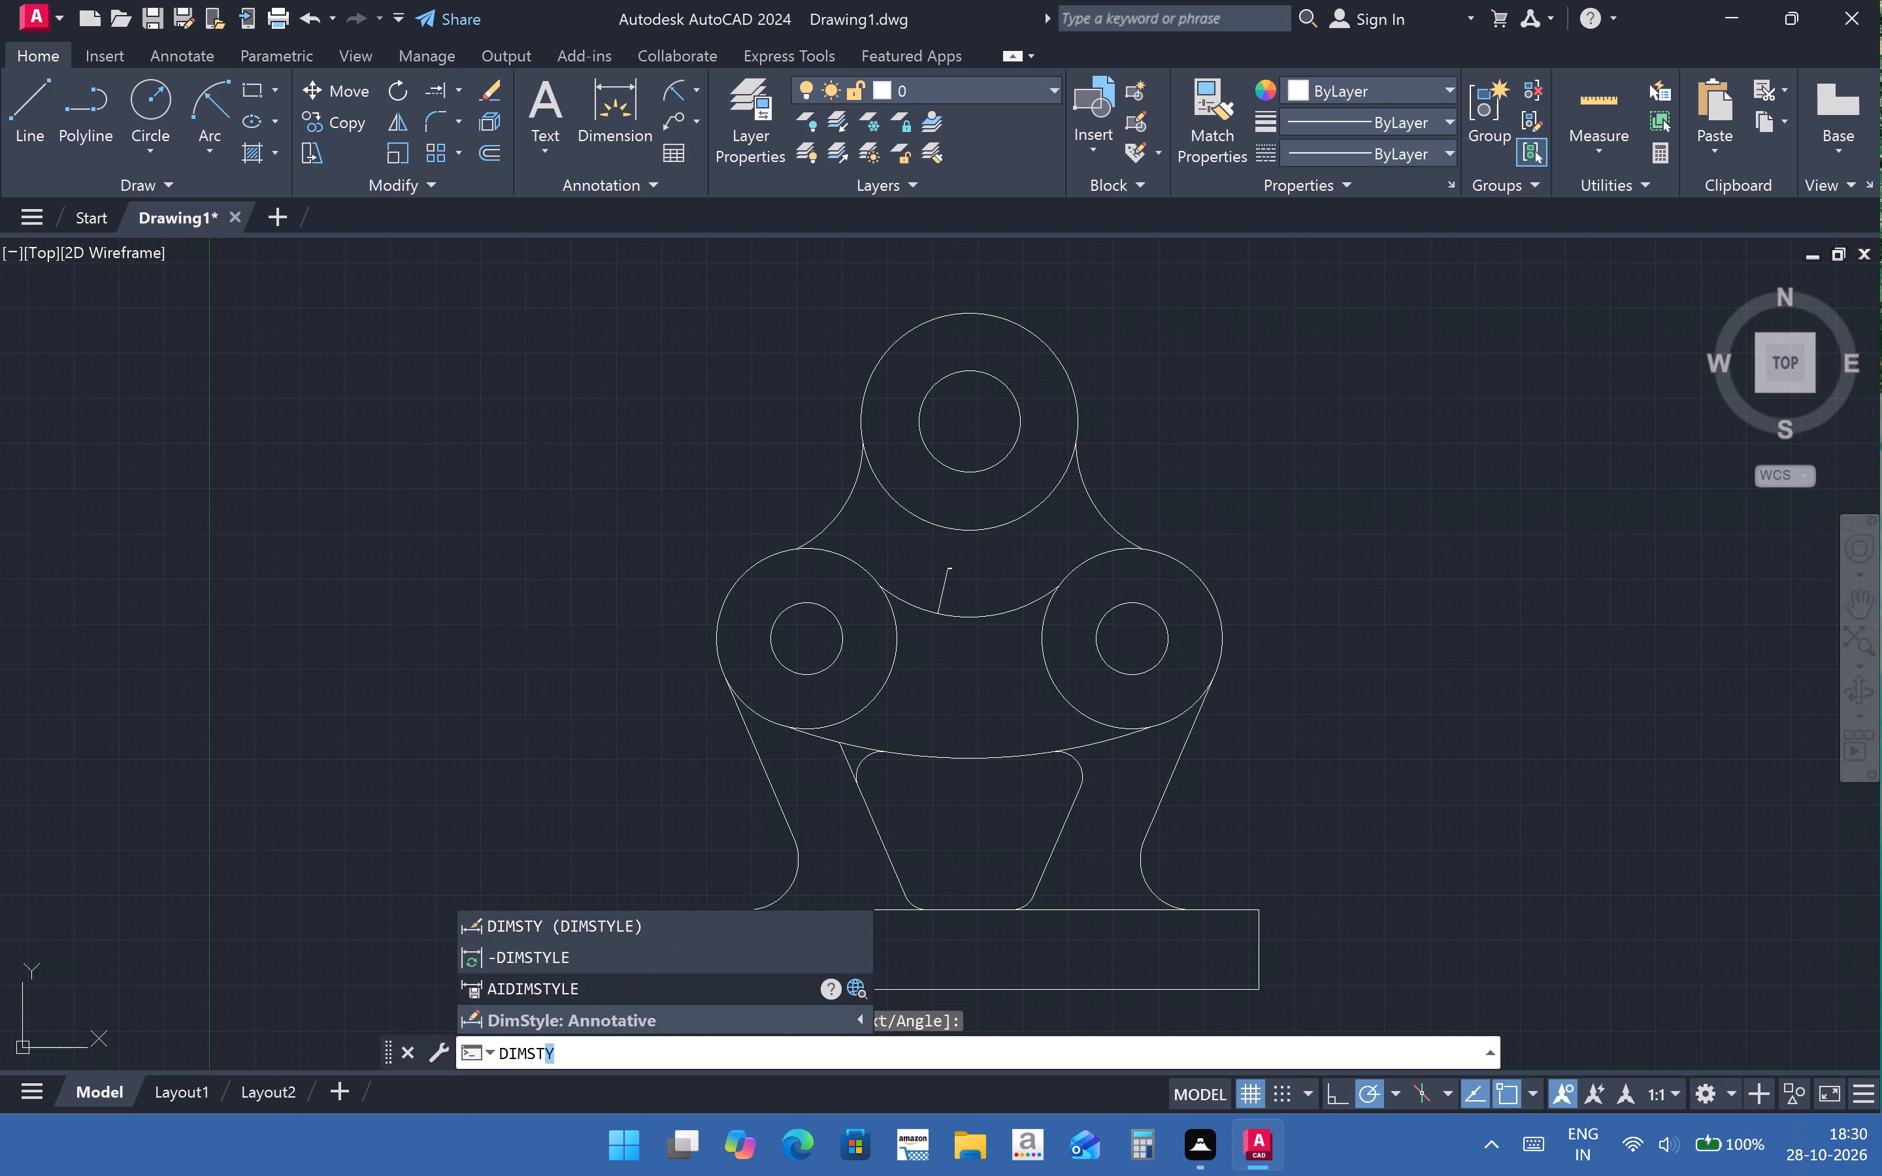
key("Up")
key("Up")
key("Return")
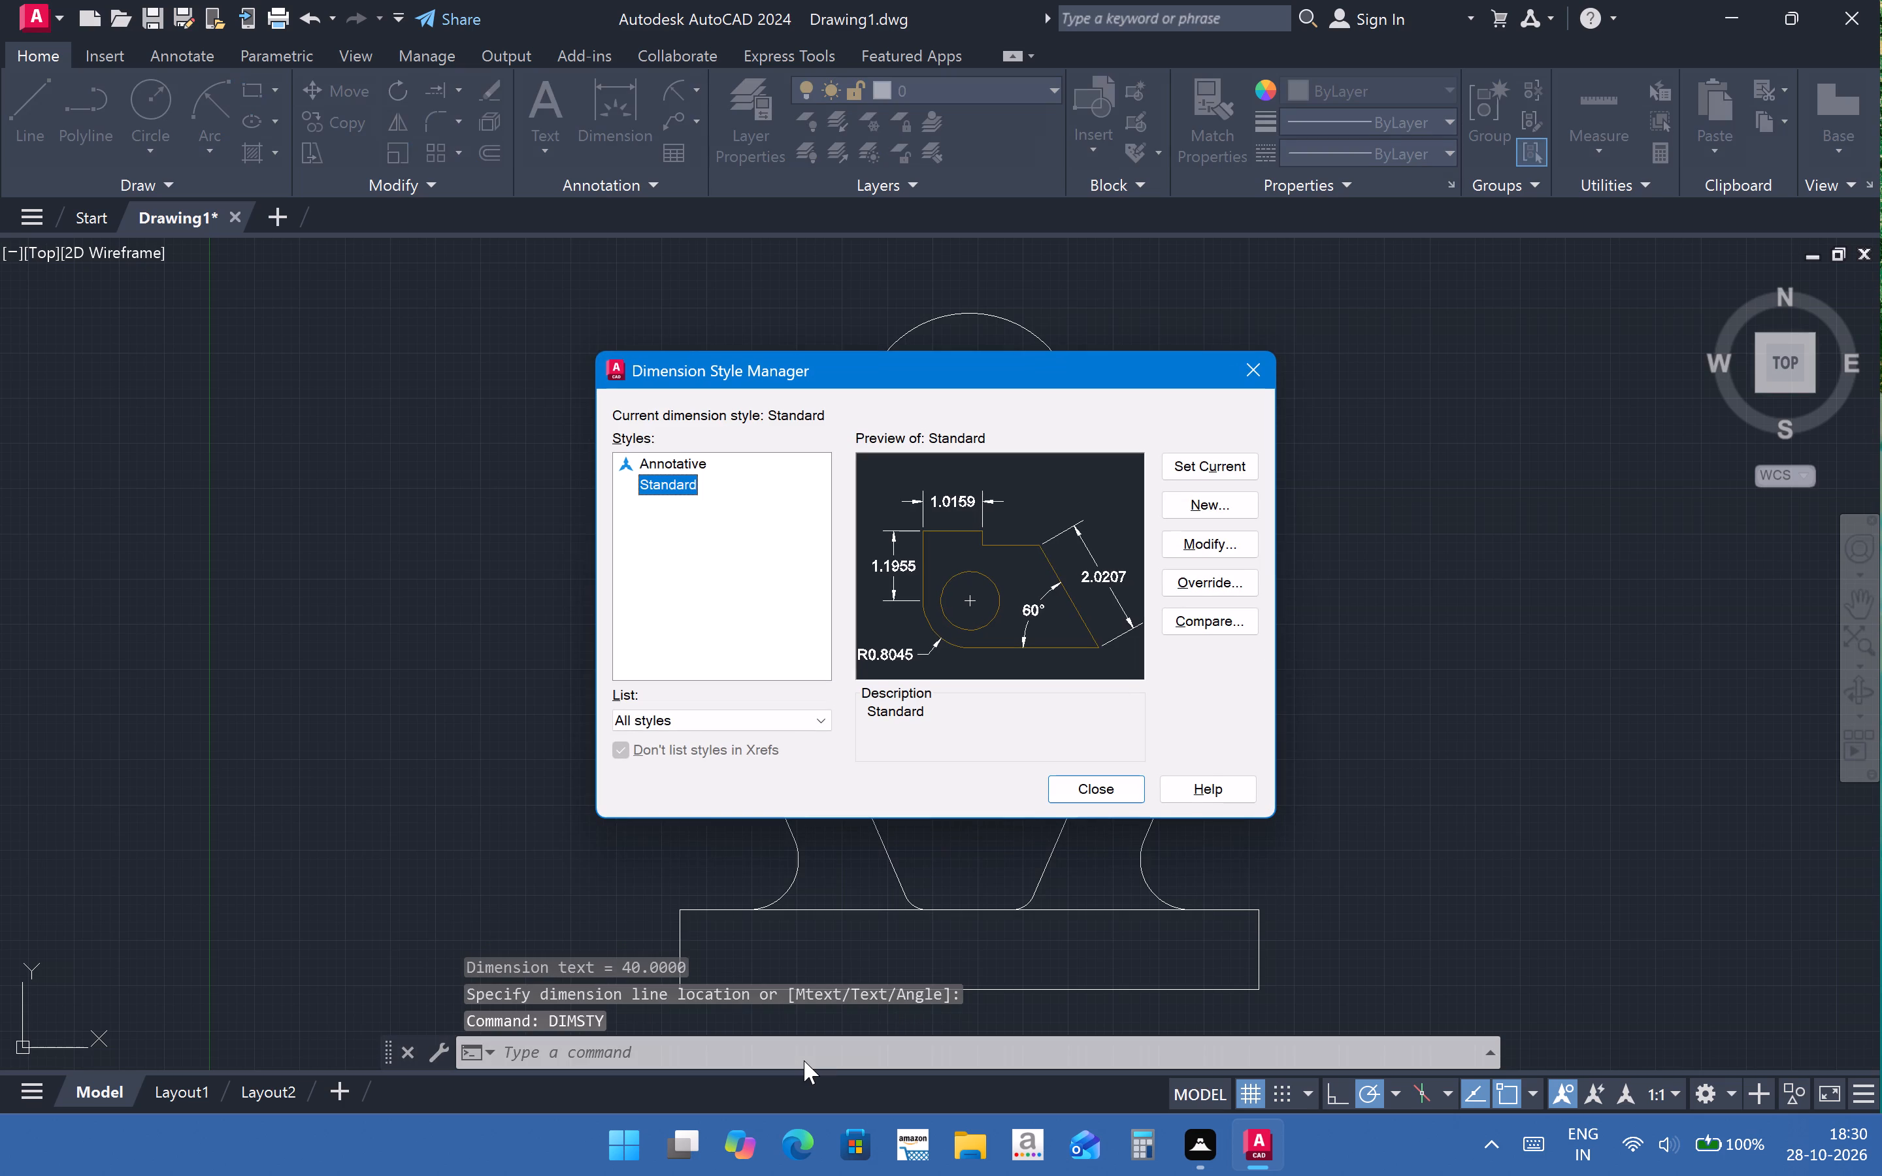
left_click(1195, 544)
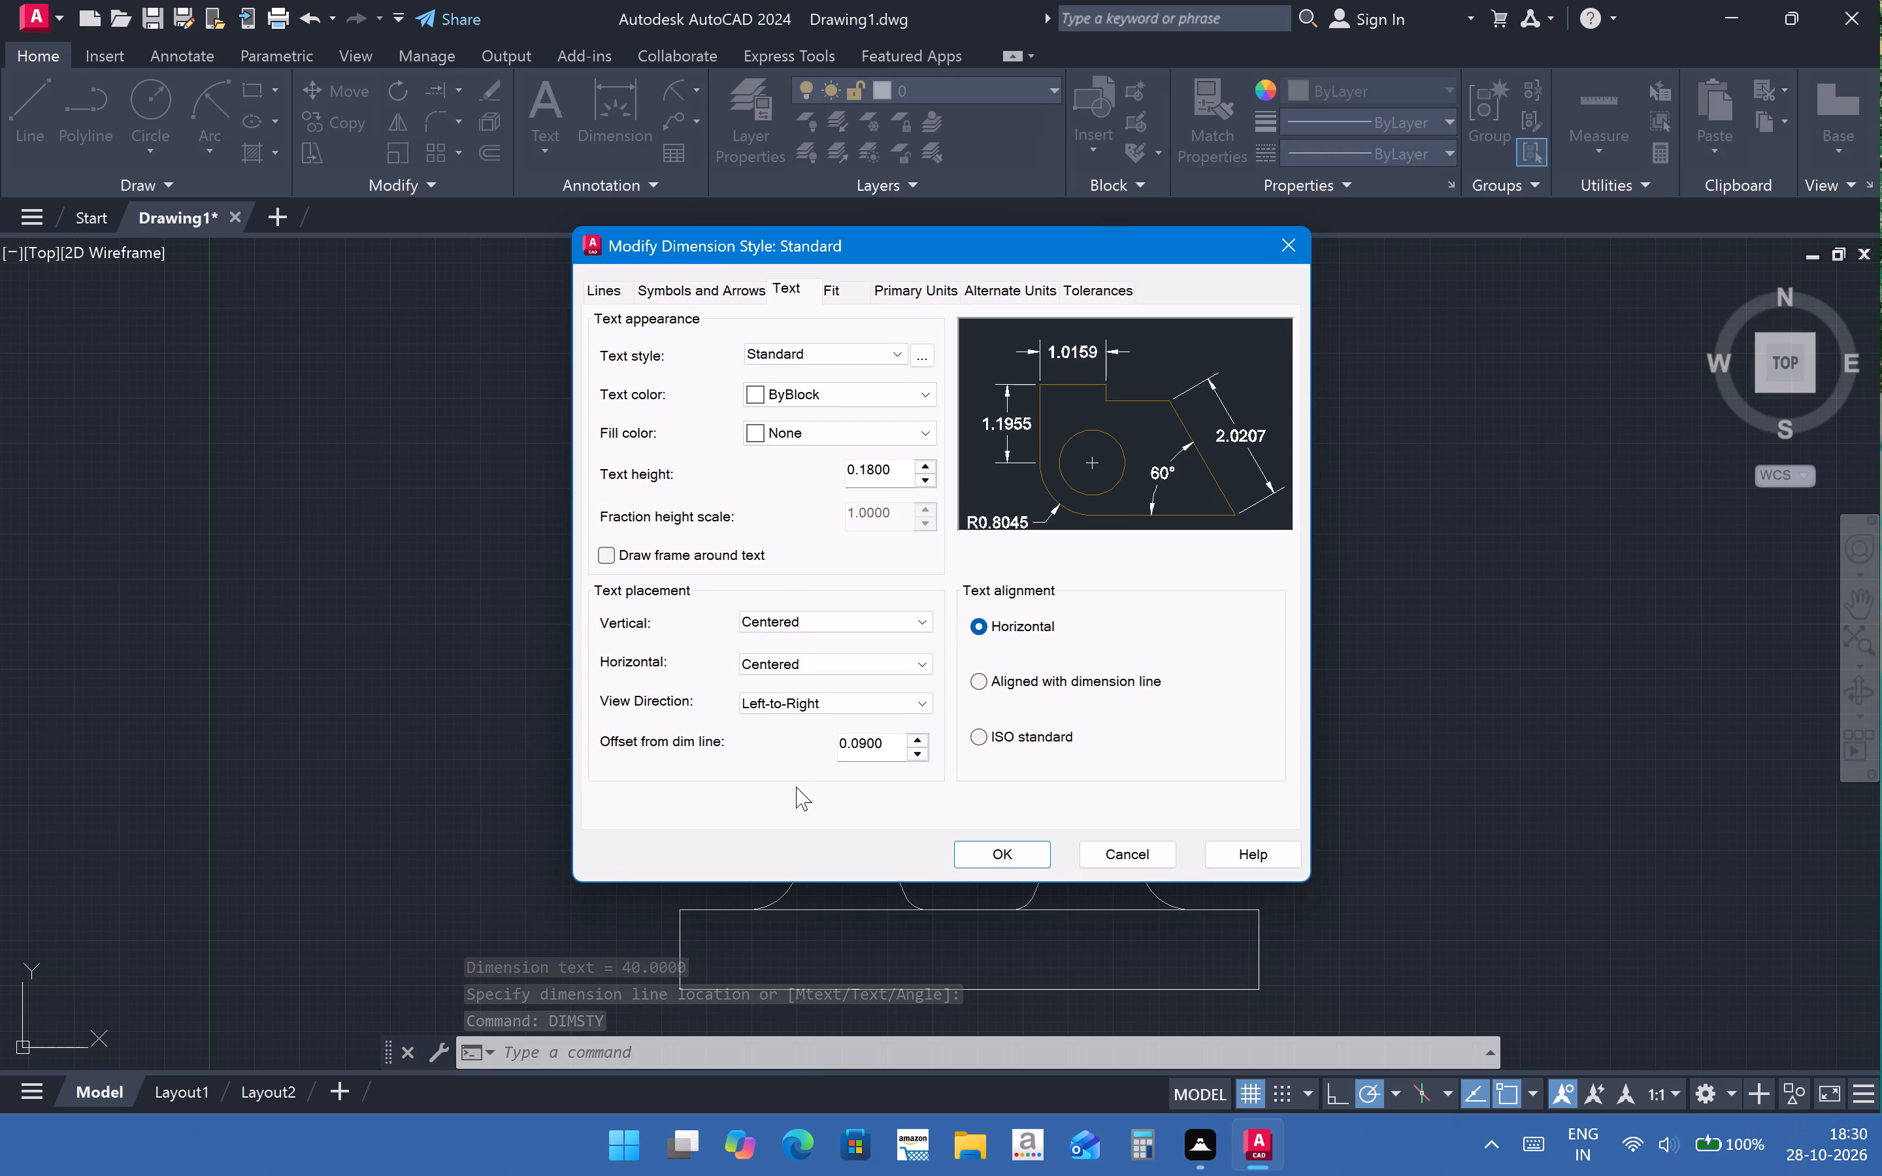
left_click(727, 289)
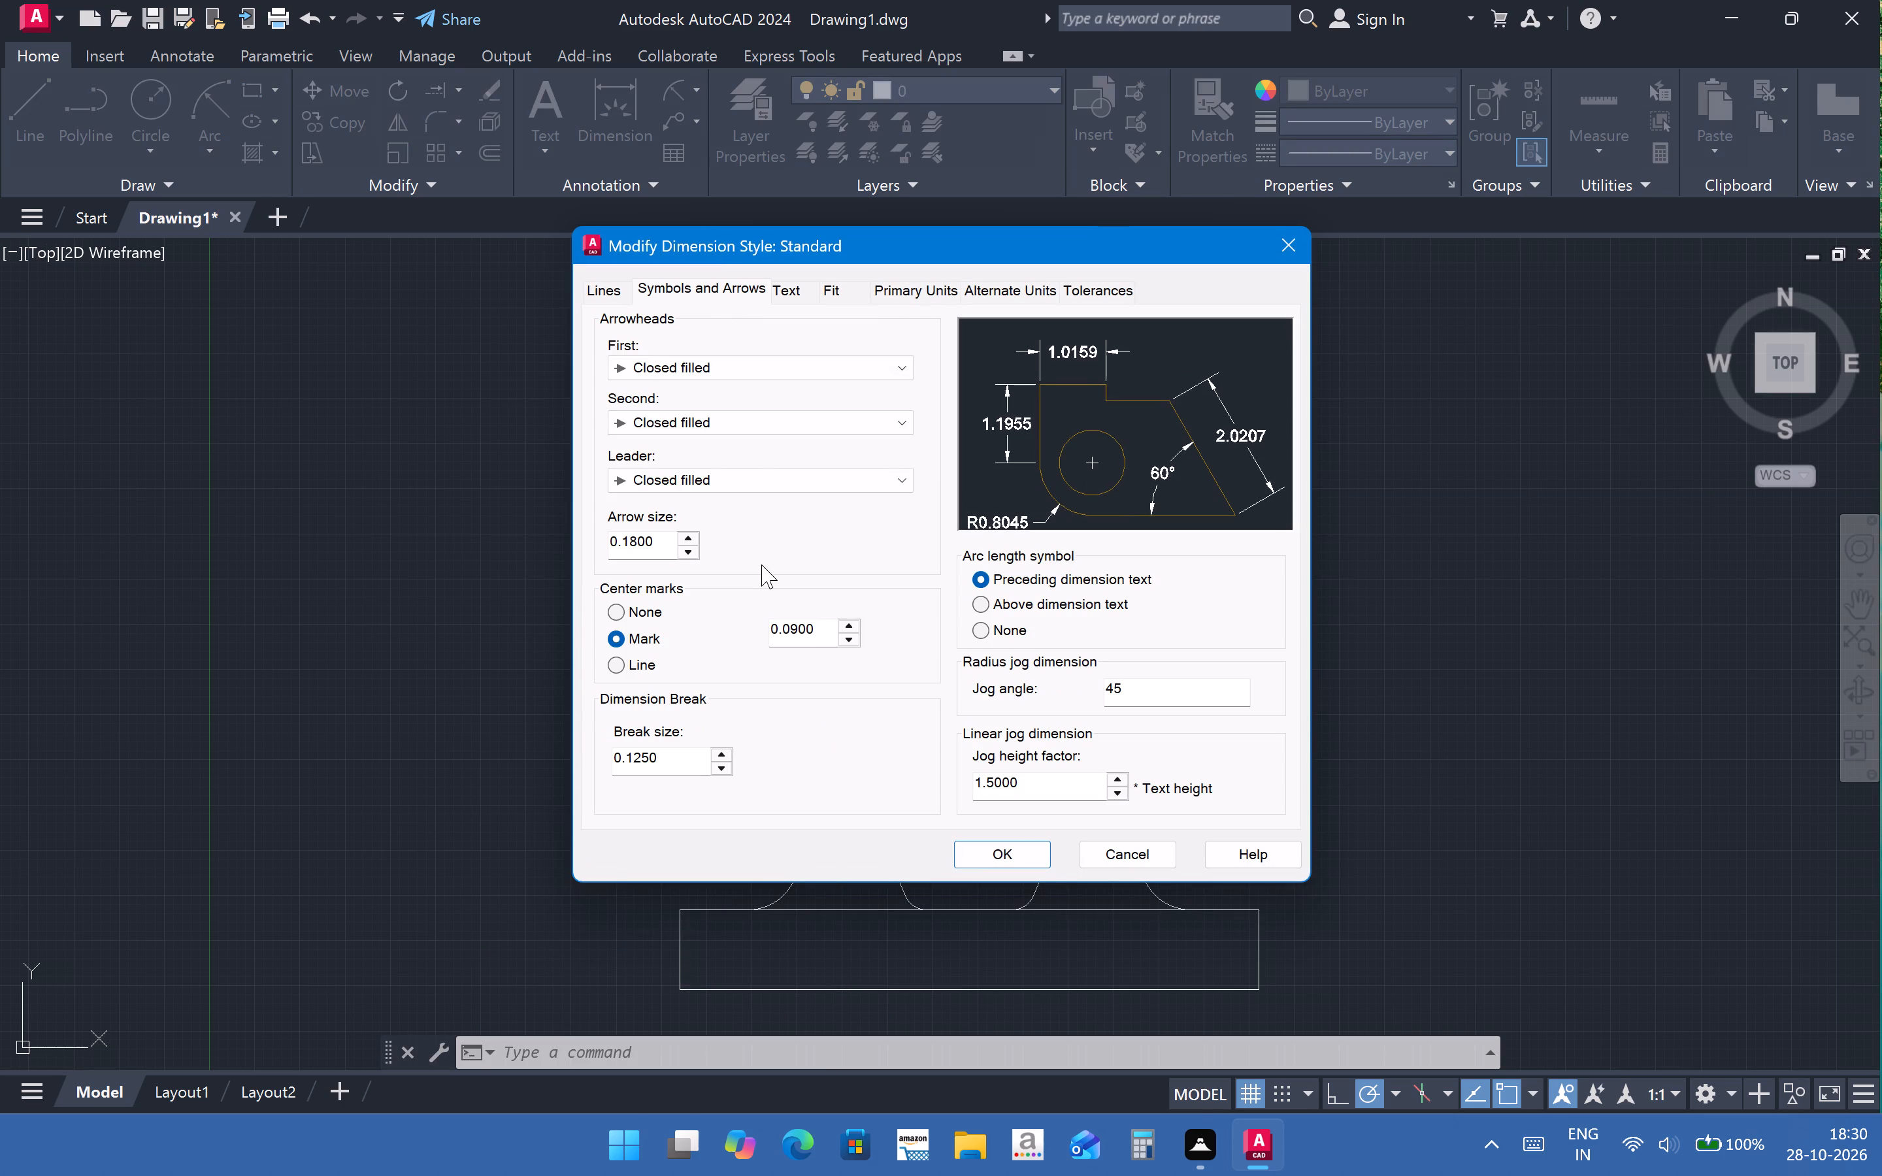
left_click_drag(666, 545, 451, 547)
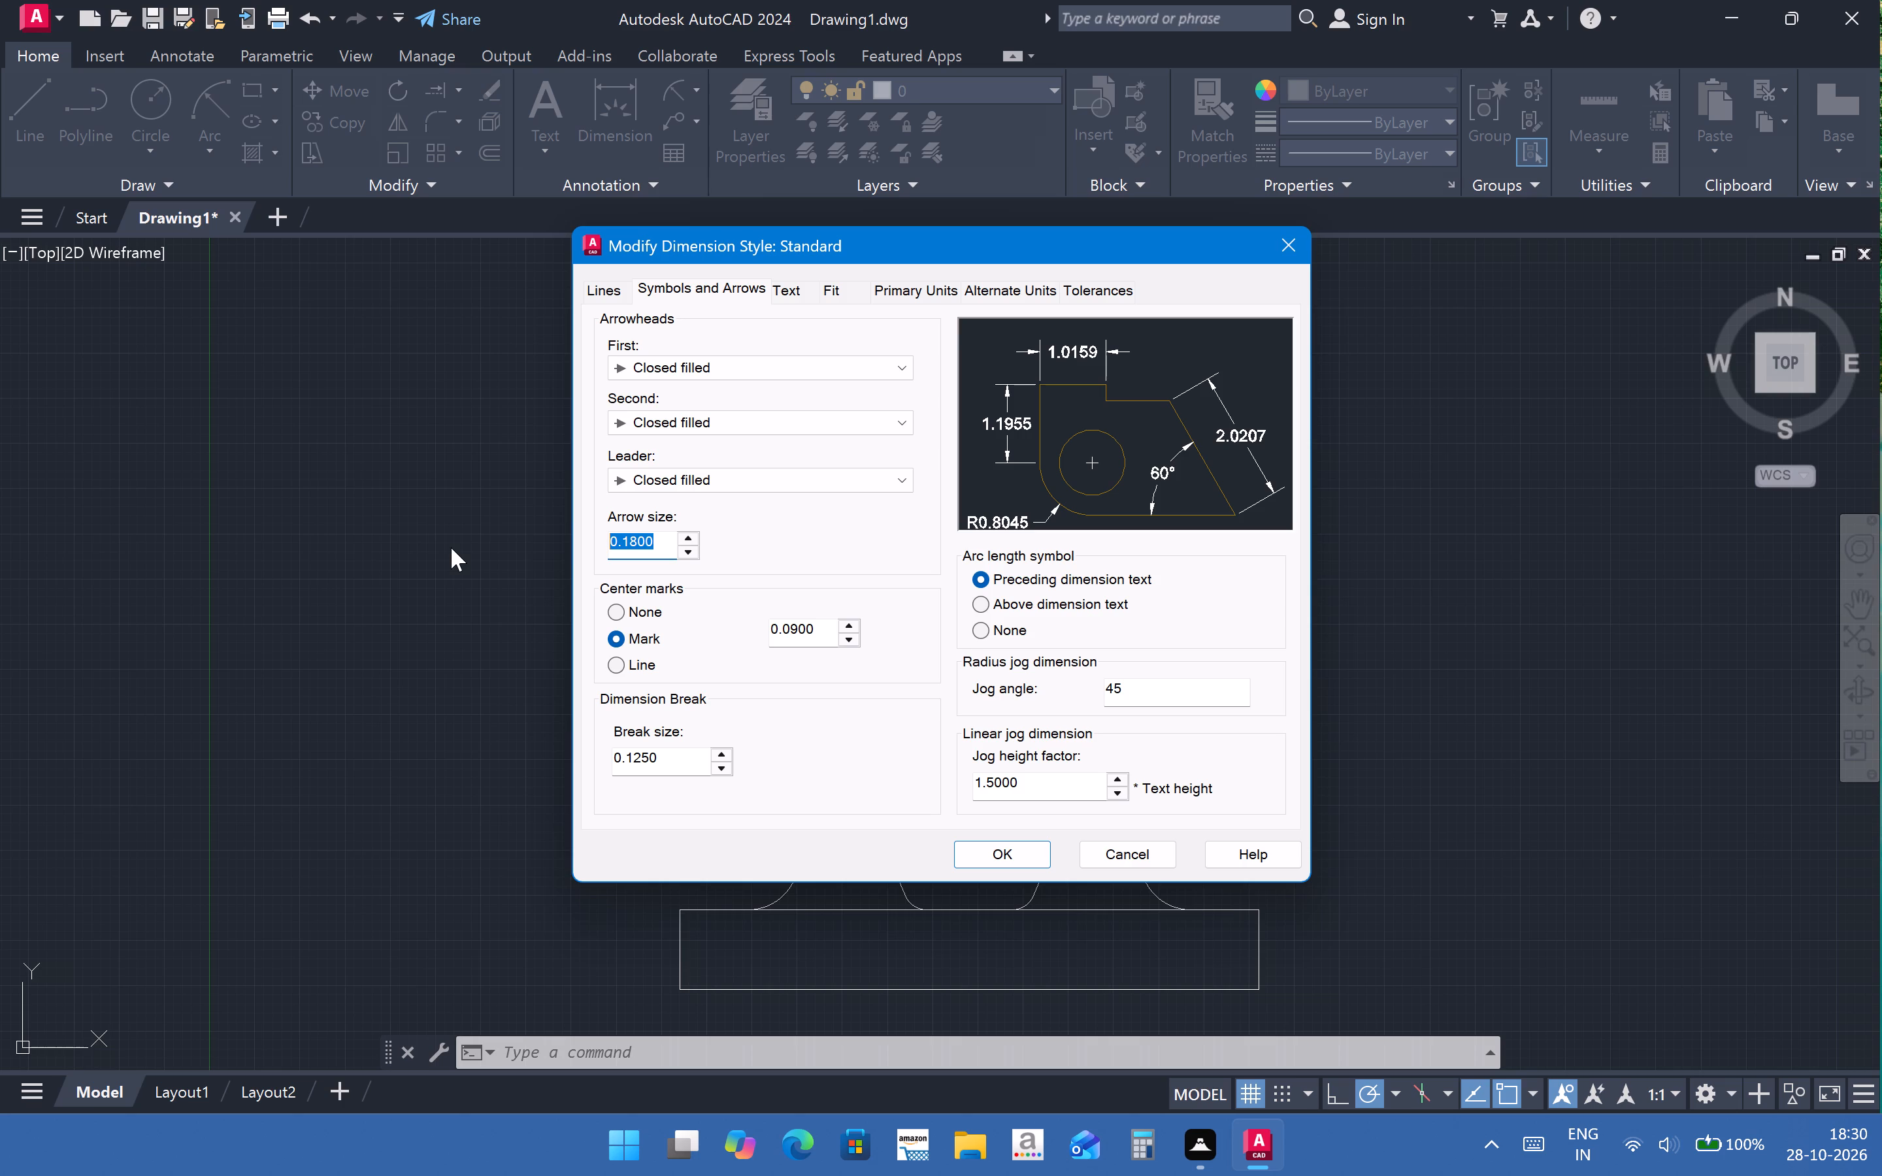
key("3")
key("Return")
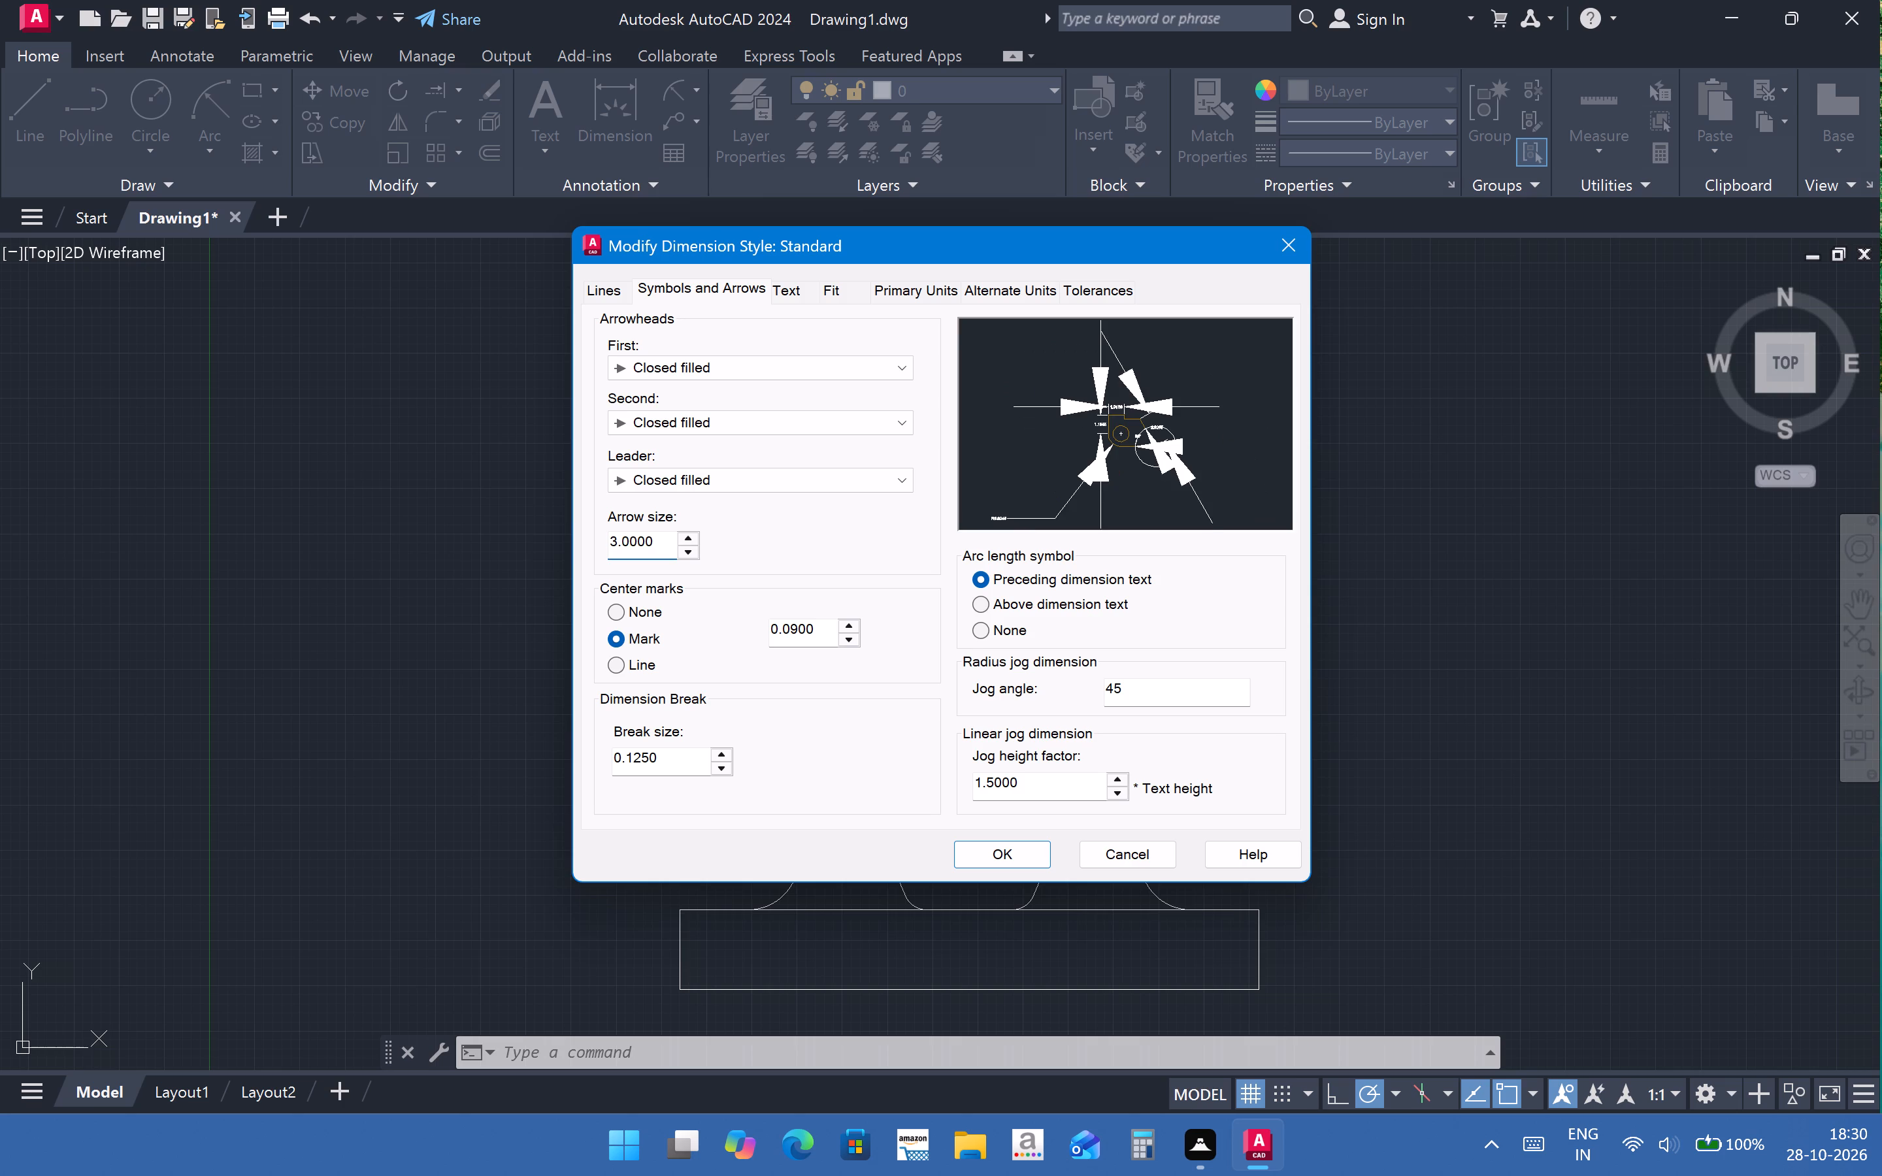
Set the dimension text height to 3 and align the text with the dimension line.
left_click(784, 293)
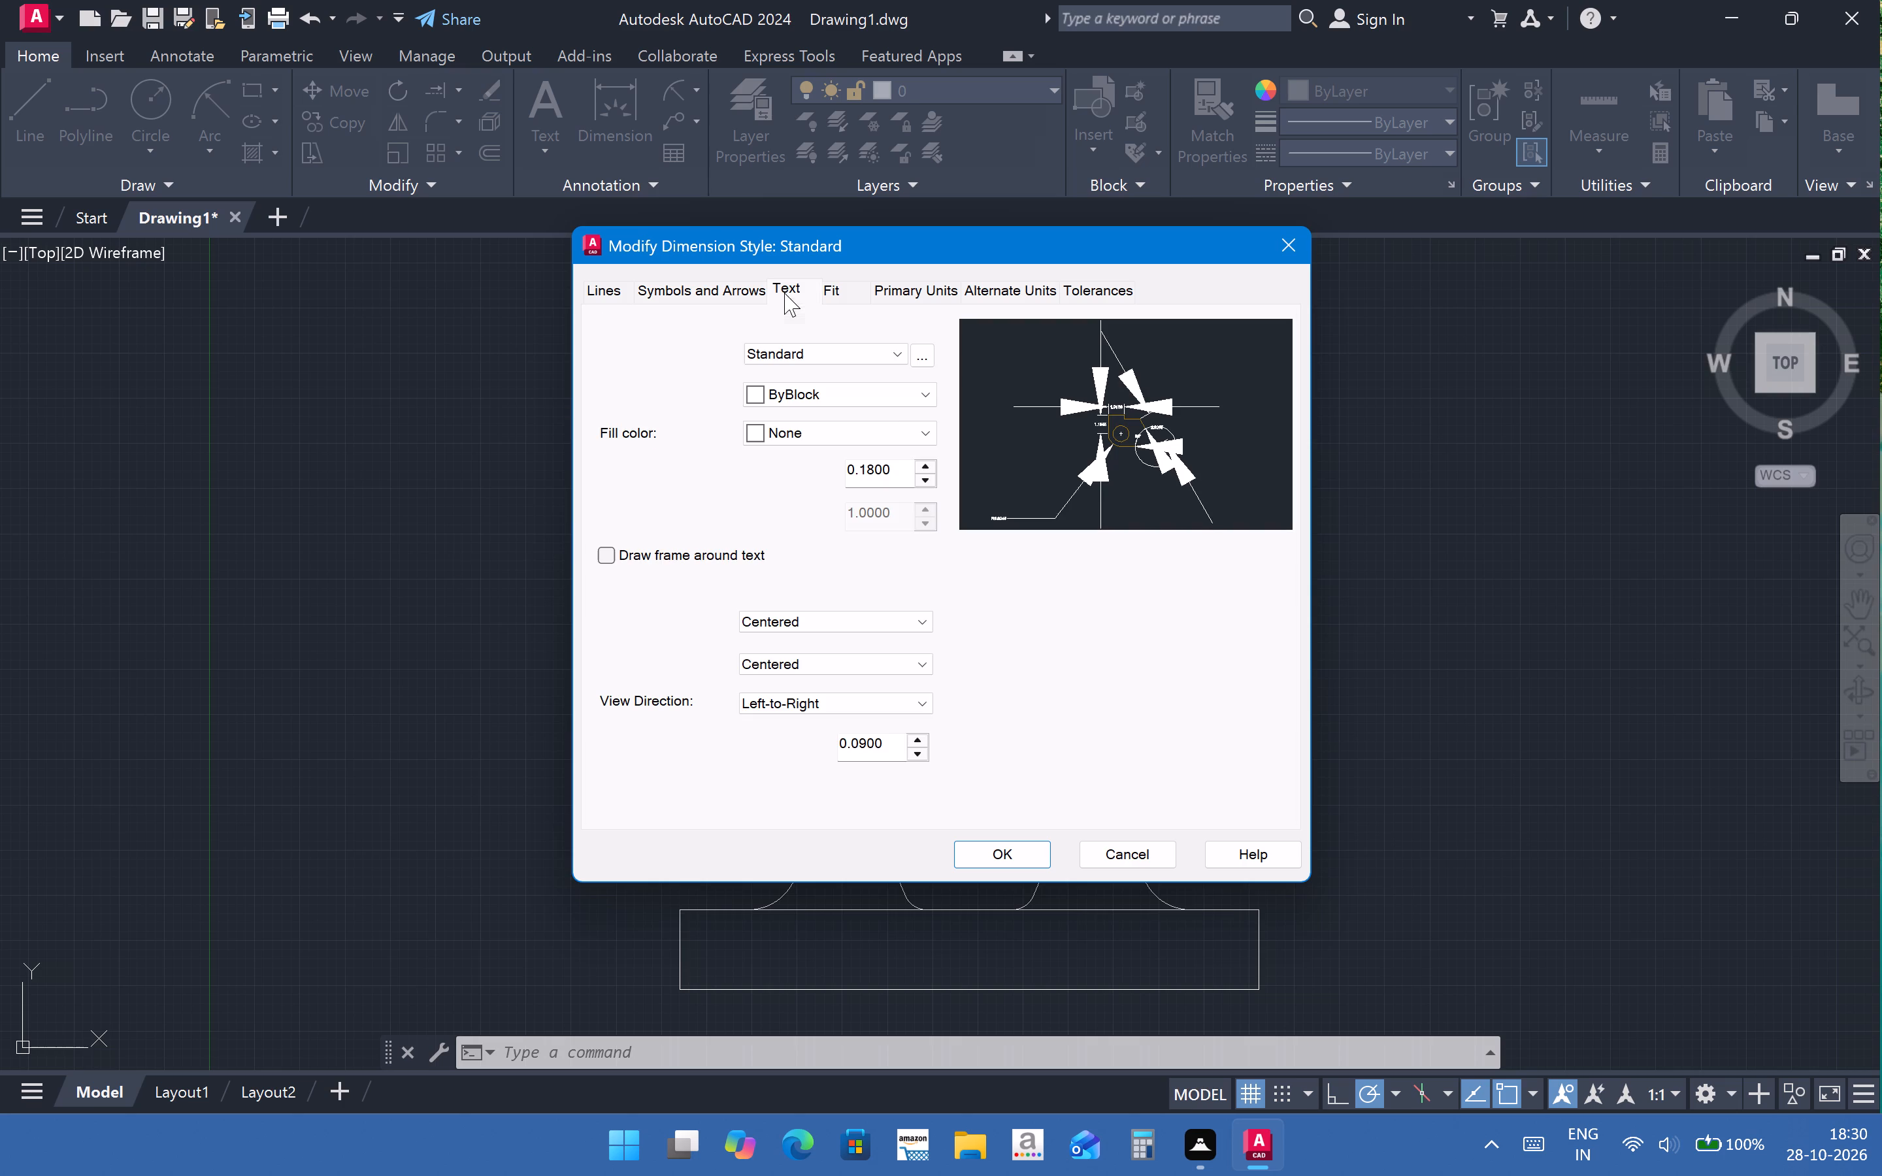
left_click_drag(897, 472, 823, 469)
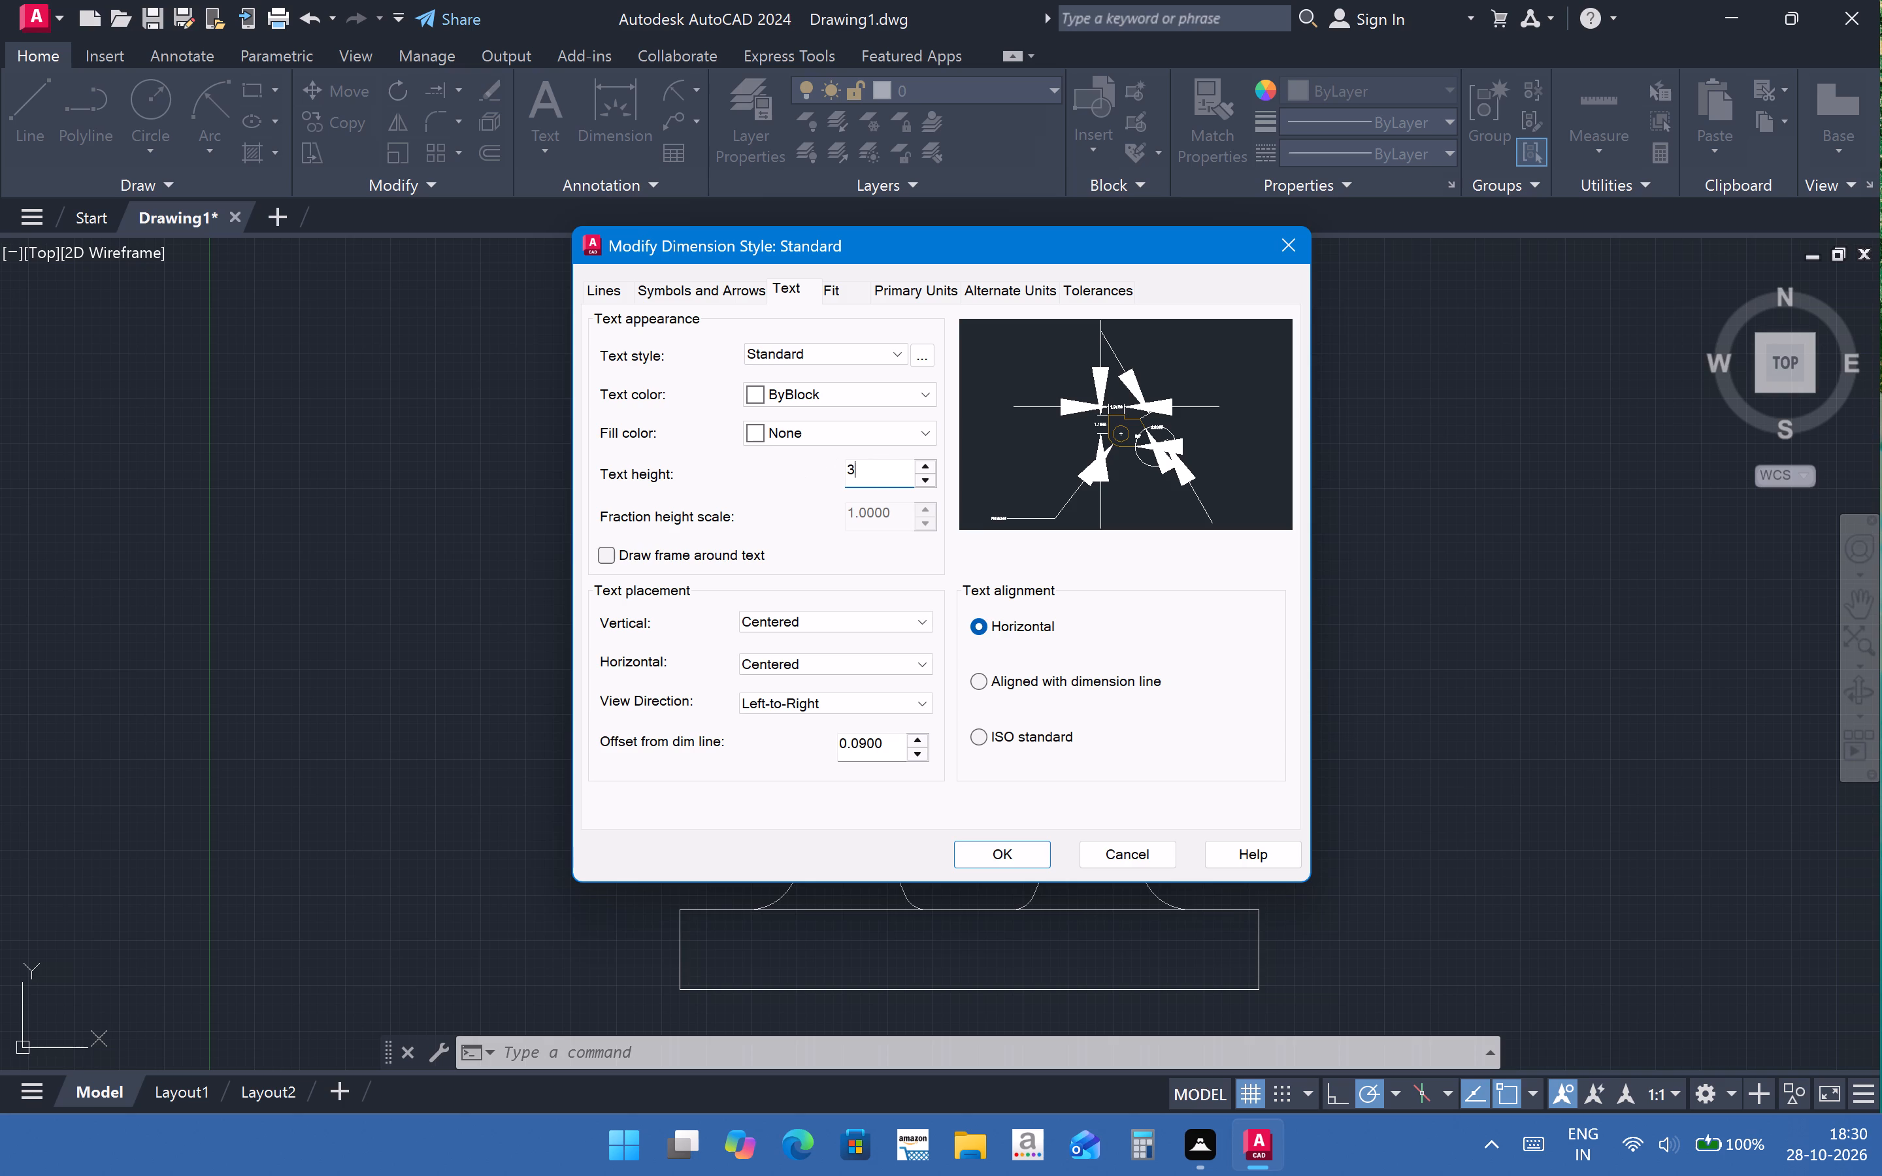
key("3")
key("Return")
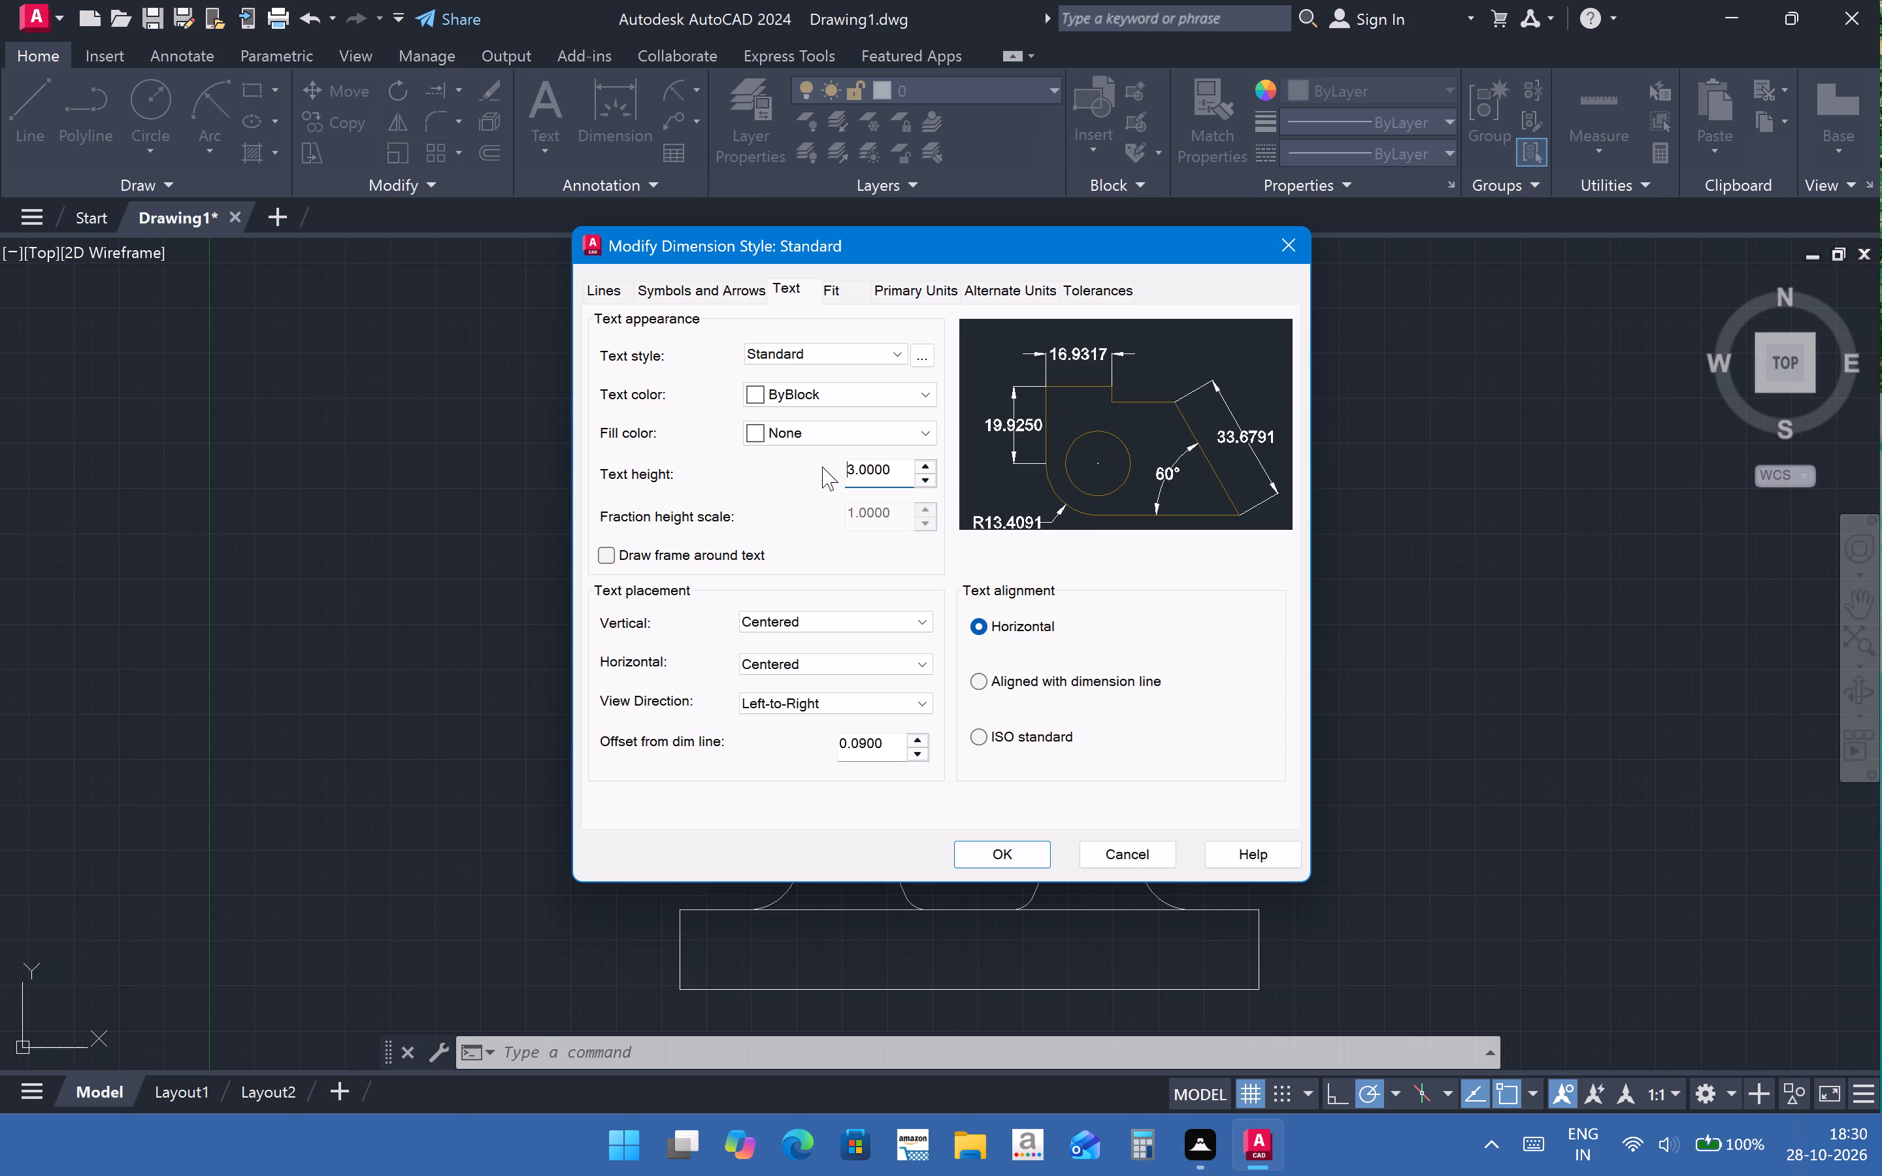
left_click(1078, 681)
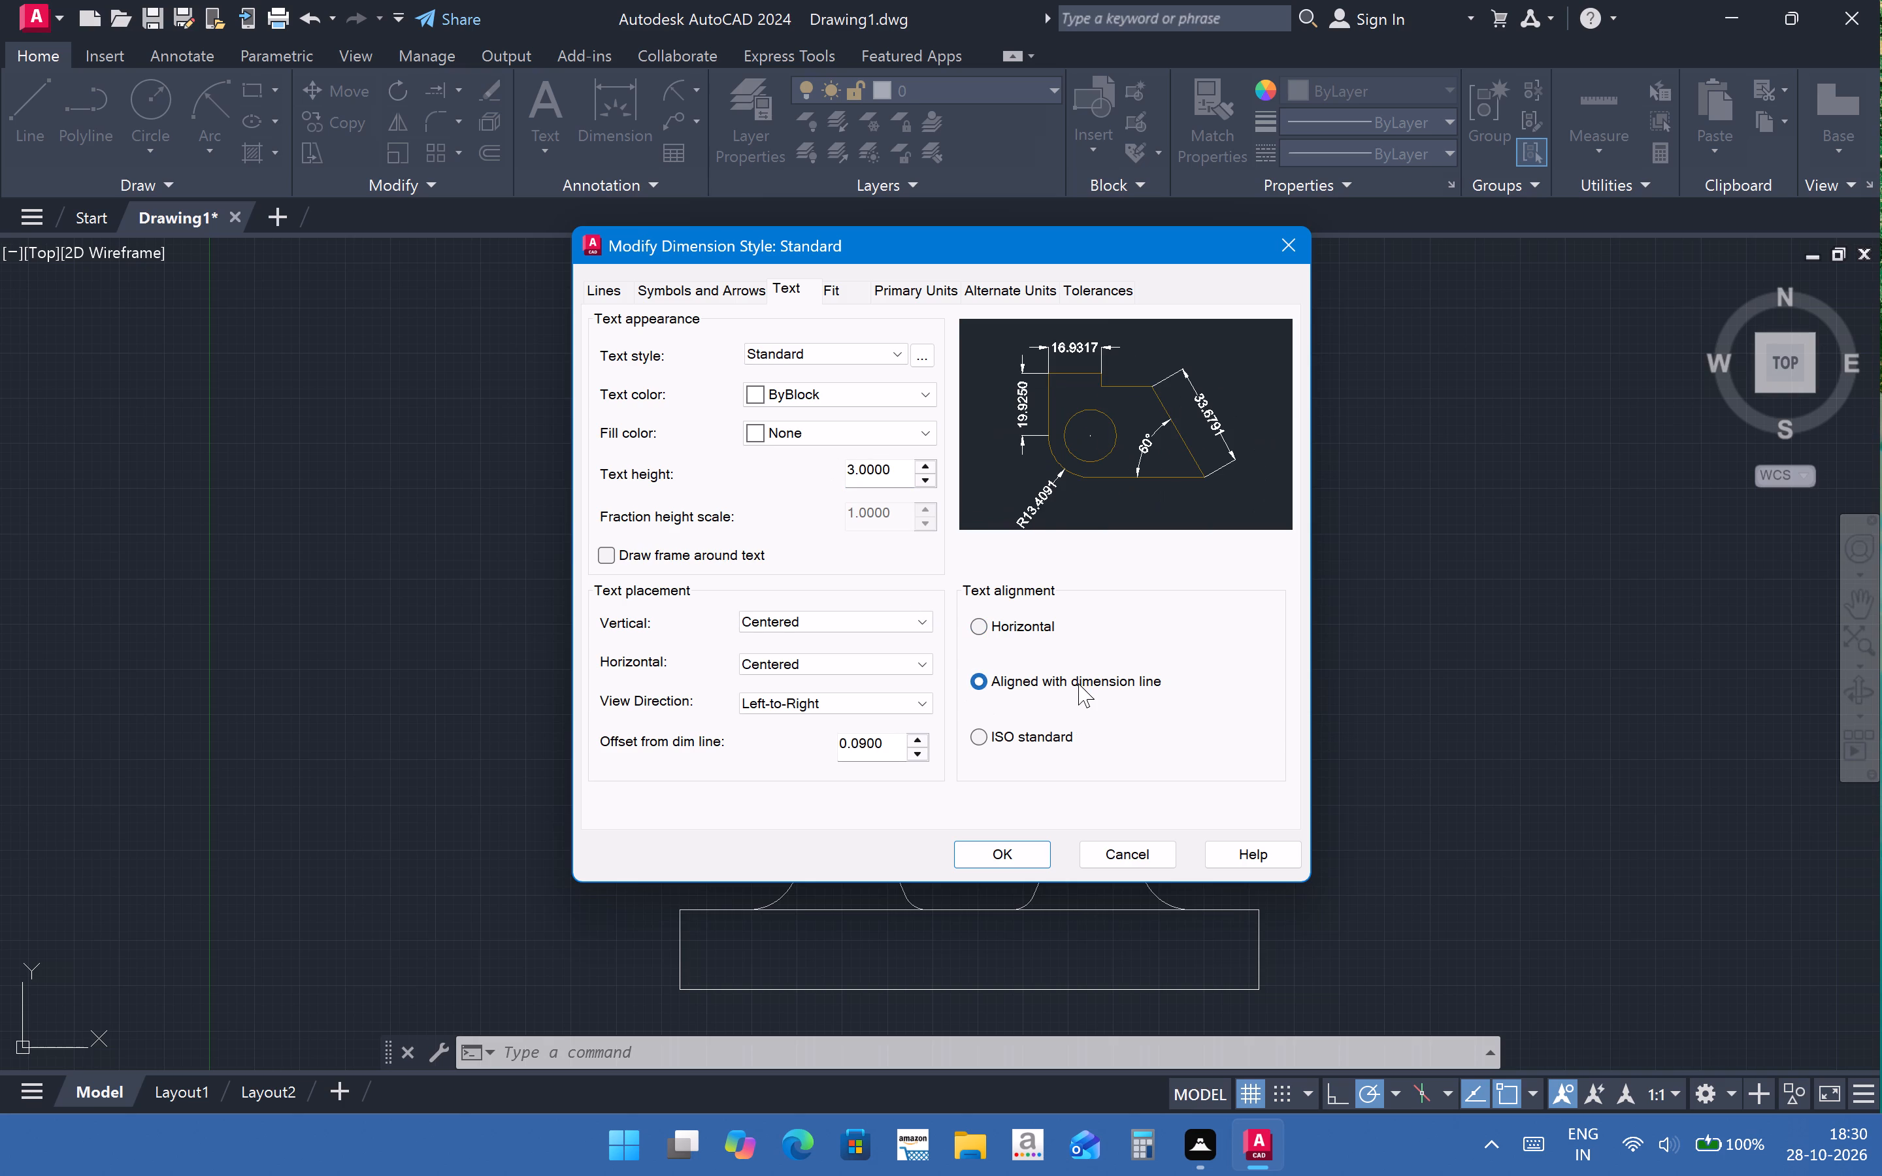
Set the linear dimension precision to 0 decimals, make the Standard style current and close the style manager.
left_click(954, 293)
left_click(789, 387)
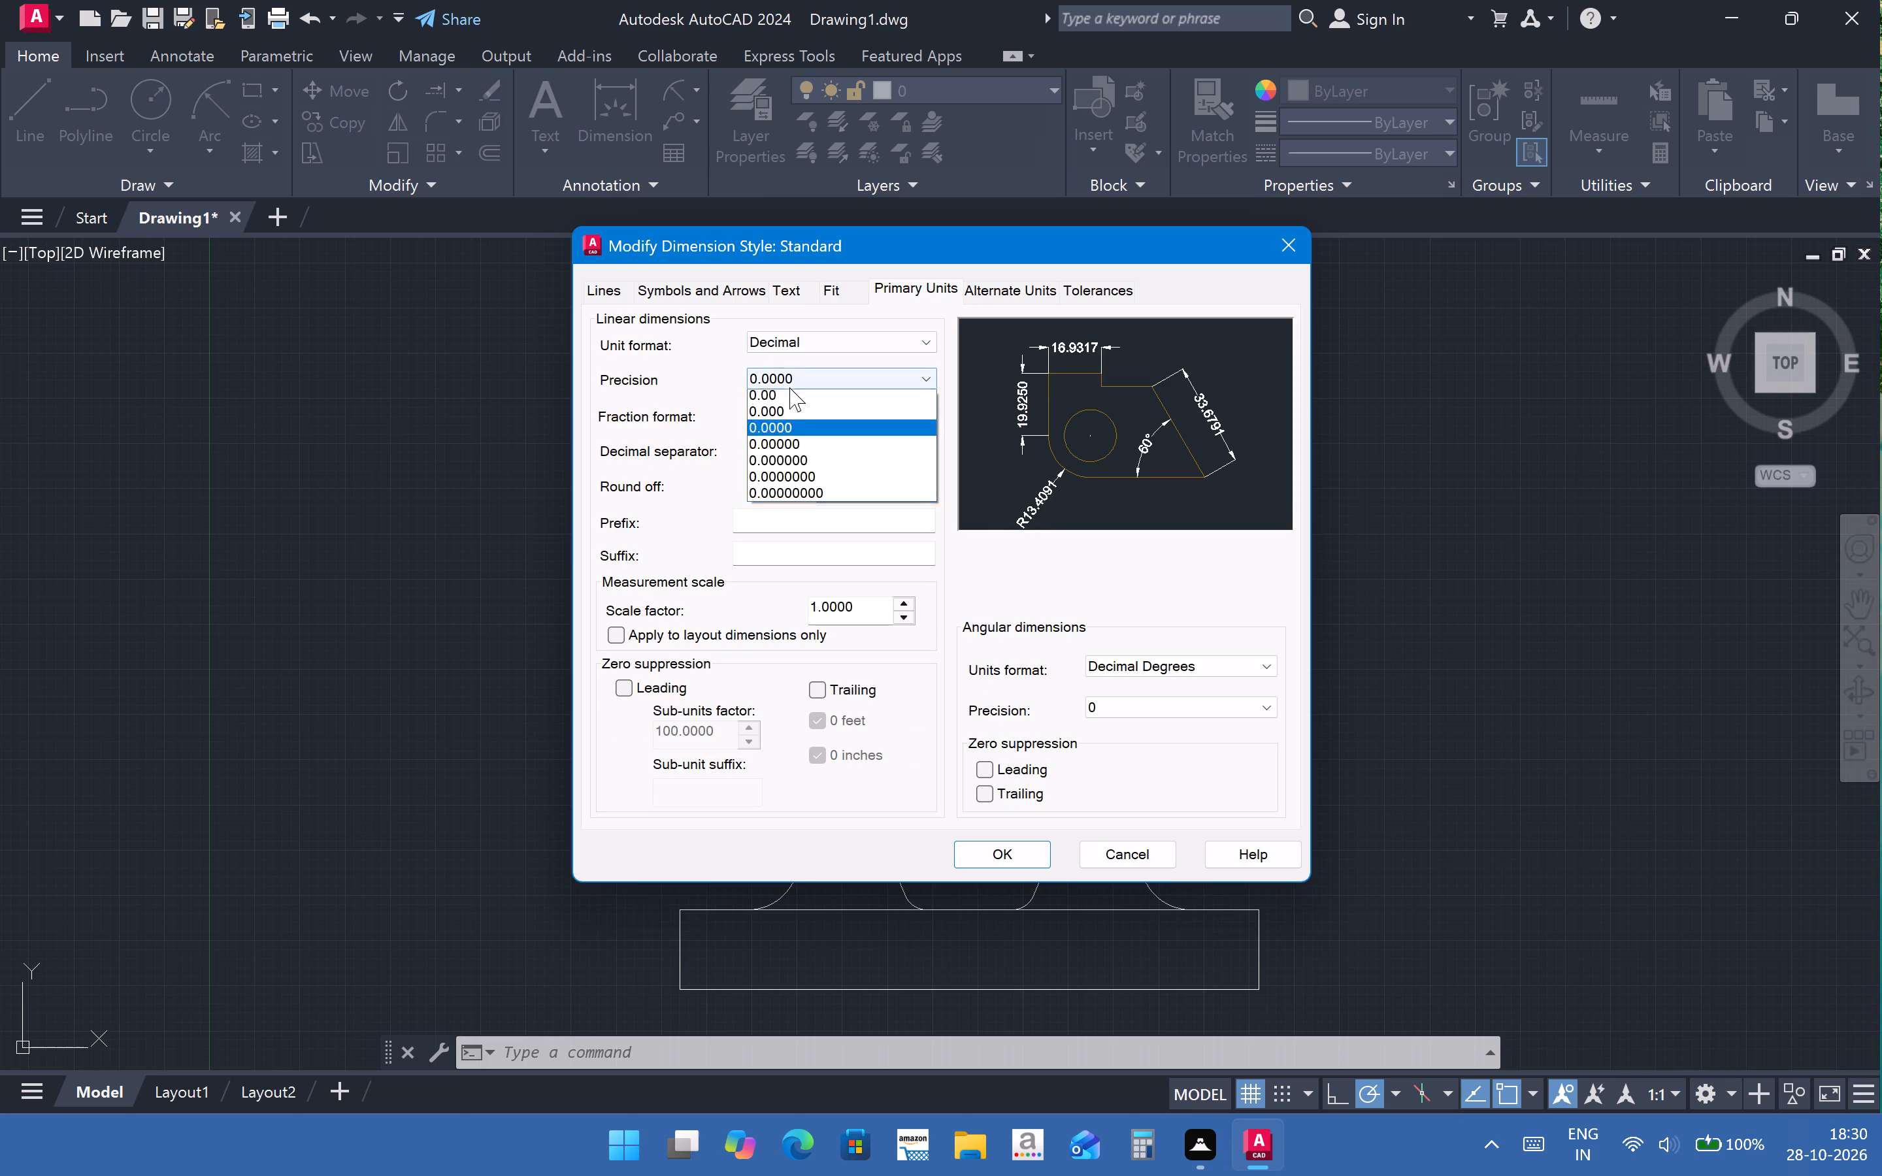
left_click(800, 401)
left_click(997, 867)
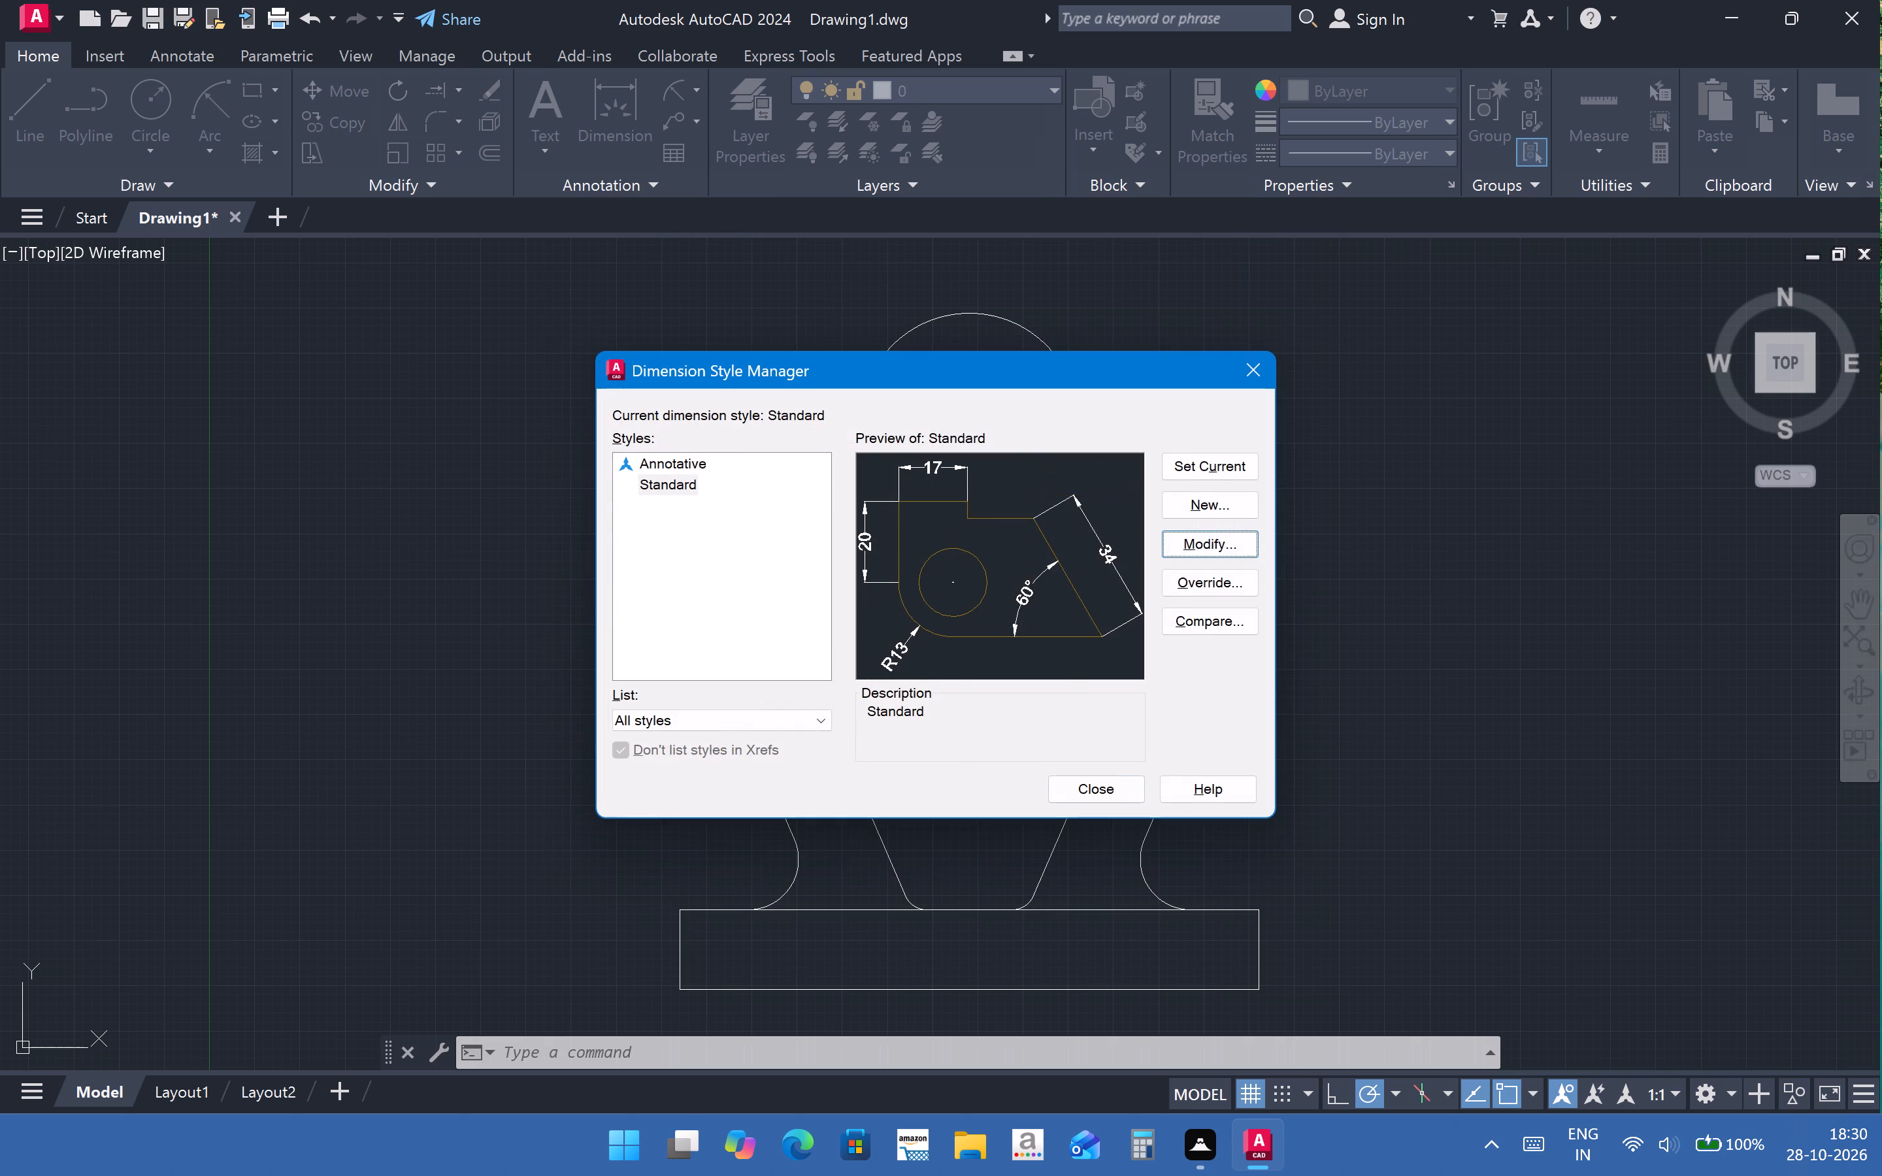
left_click(1208, 472)
left_click(1133, 762)
left_click(1127, 799)
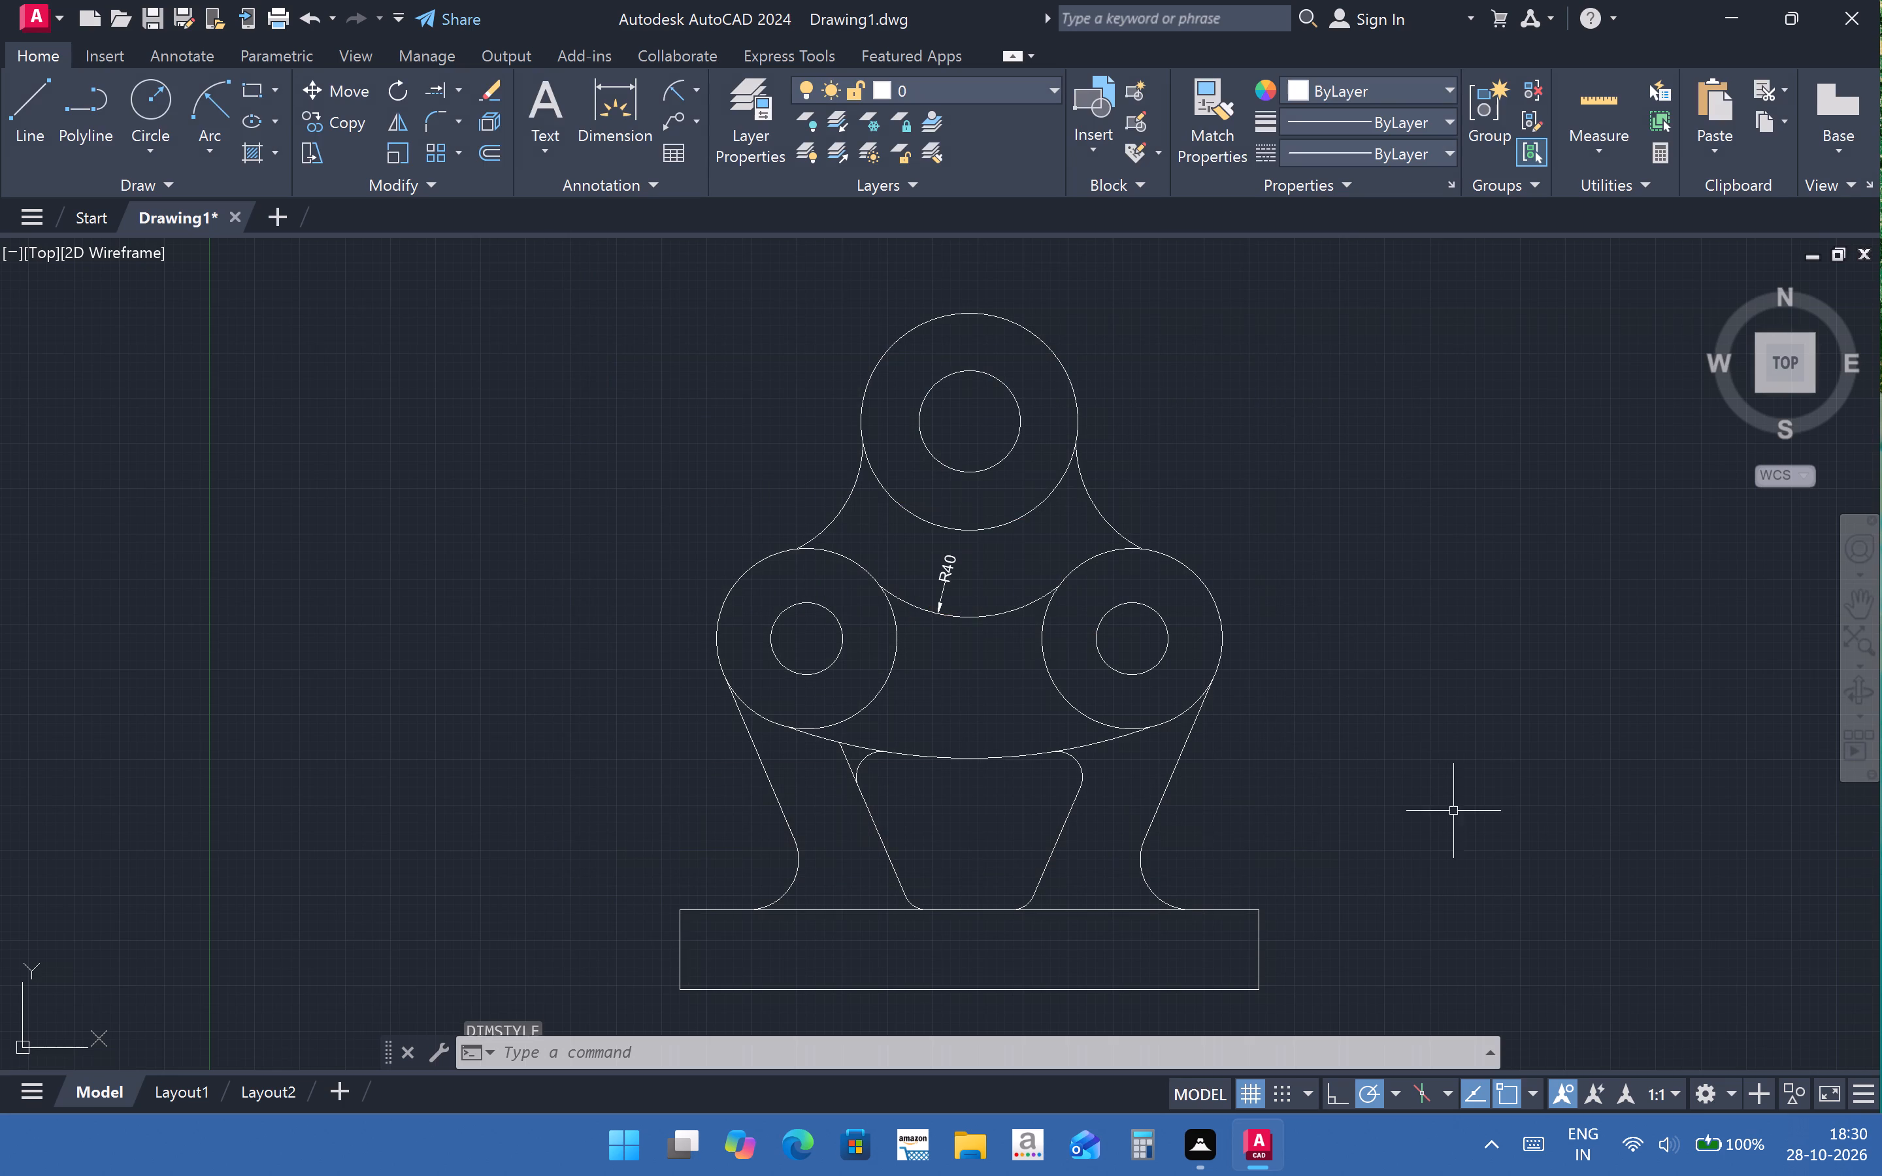
Reopen the Standard dimension style for modification and set its arrow size to 5.
scroll(936, 536, "down", 1)
scroll(1053, 596, "up", 1)
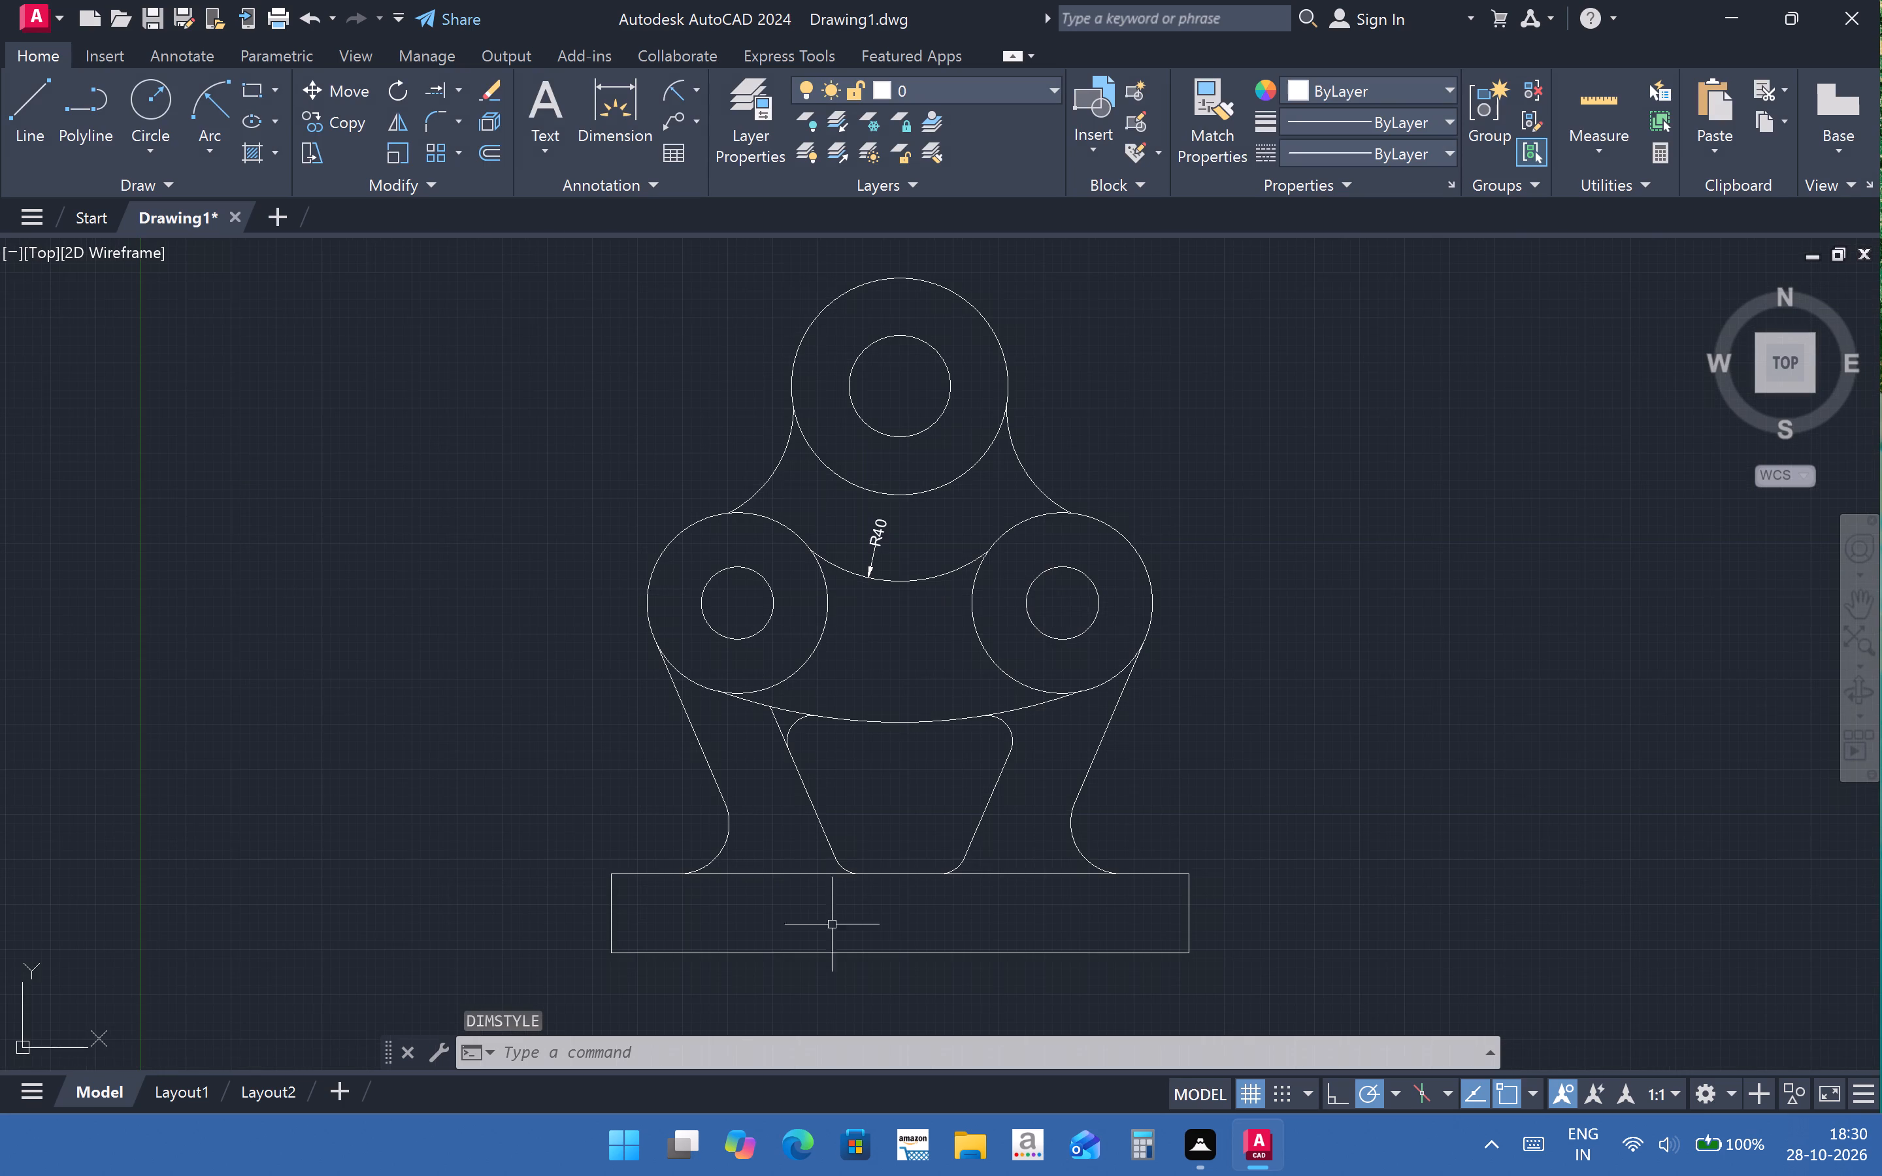
left_click(741, 1054)
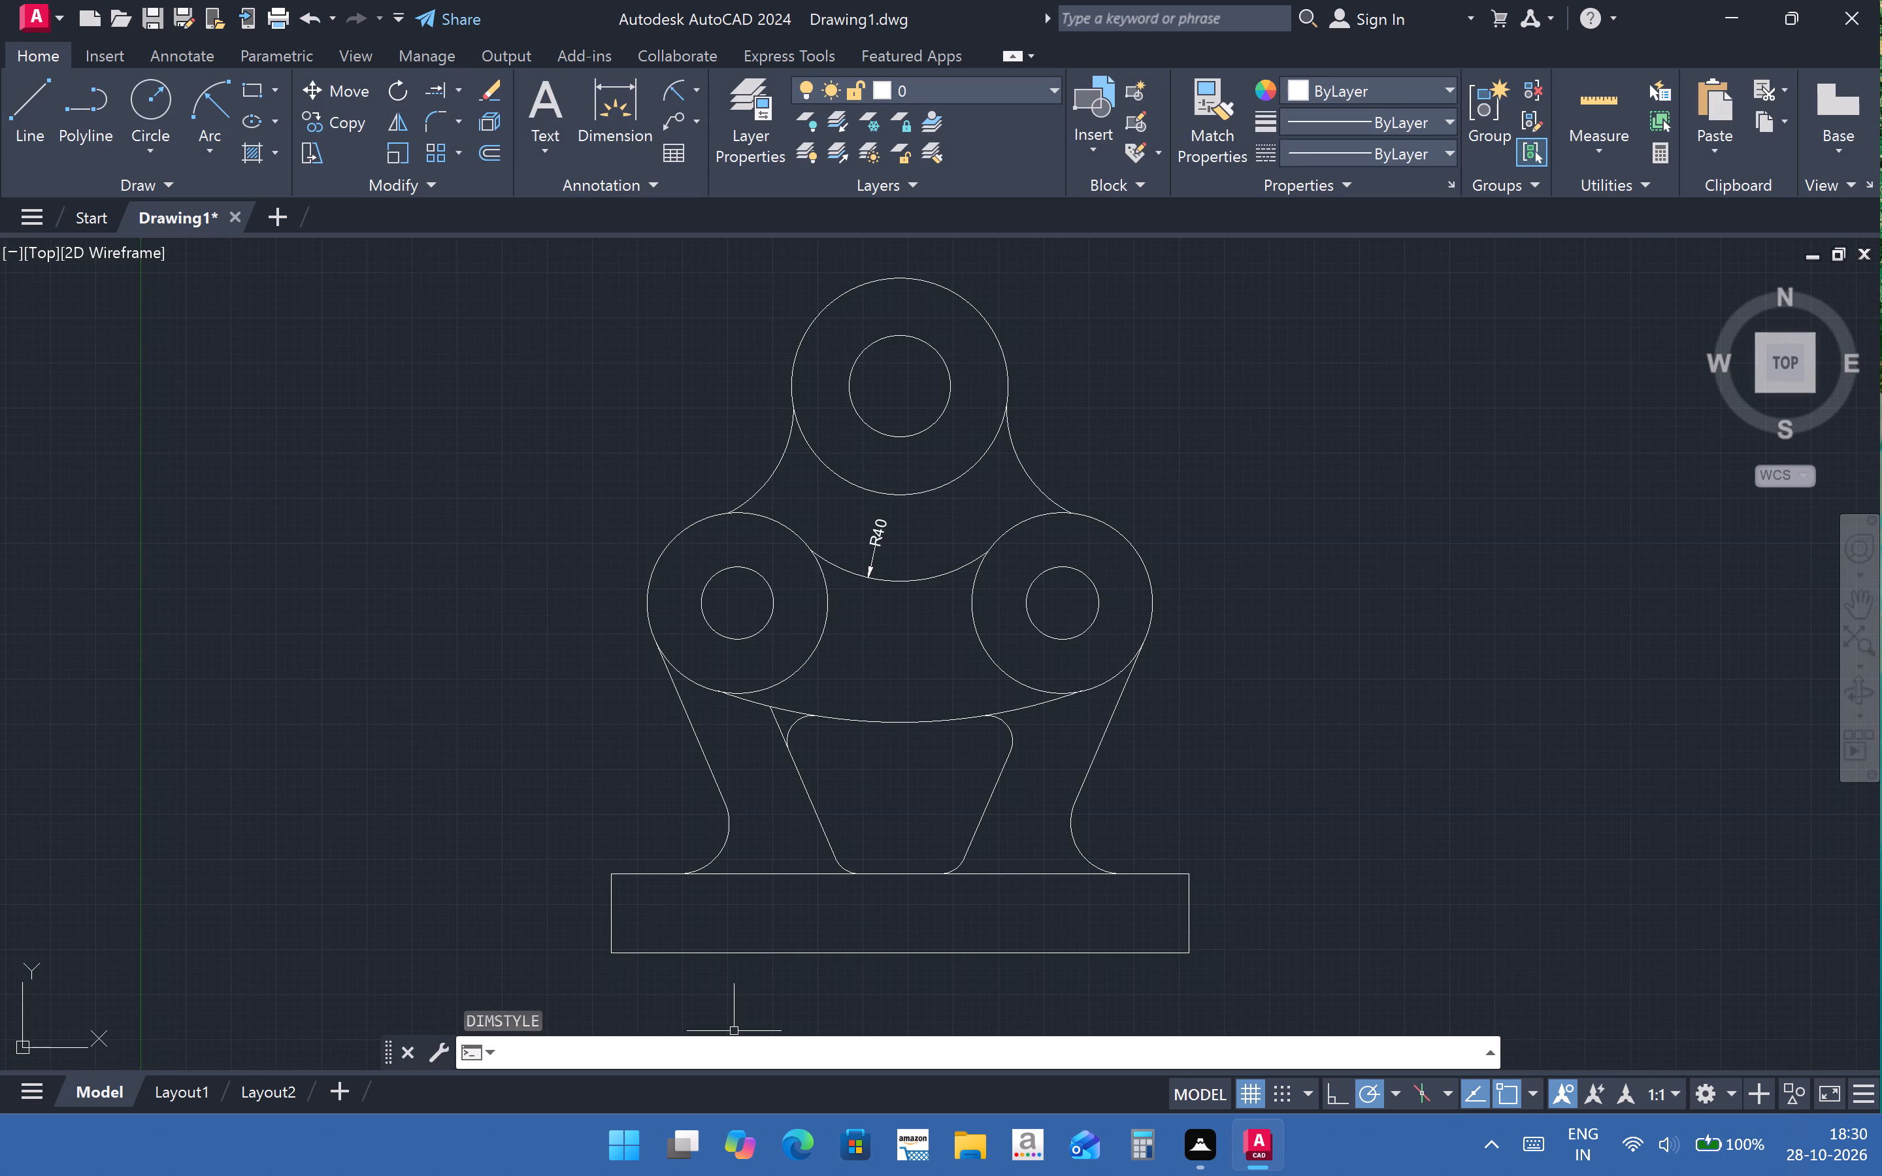
type("se")
key("BackSpace")
key("BackSpace")
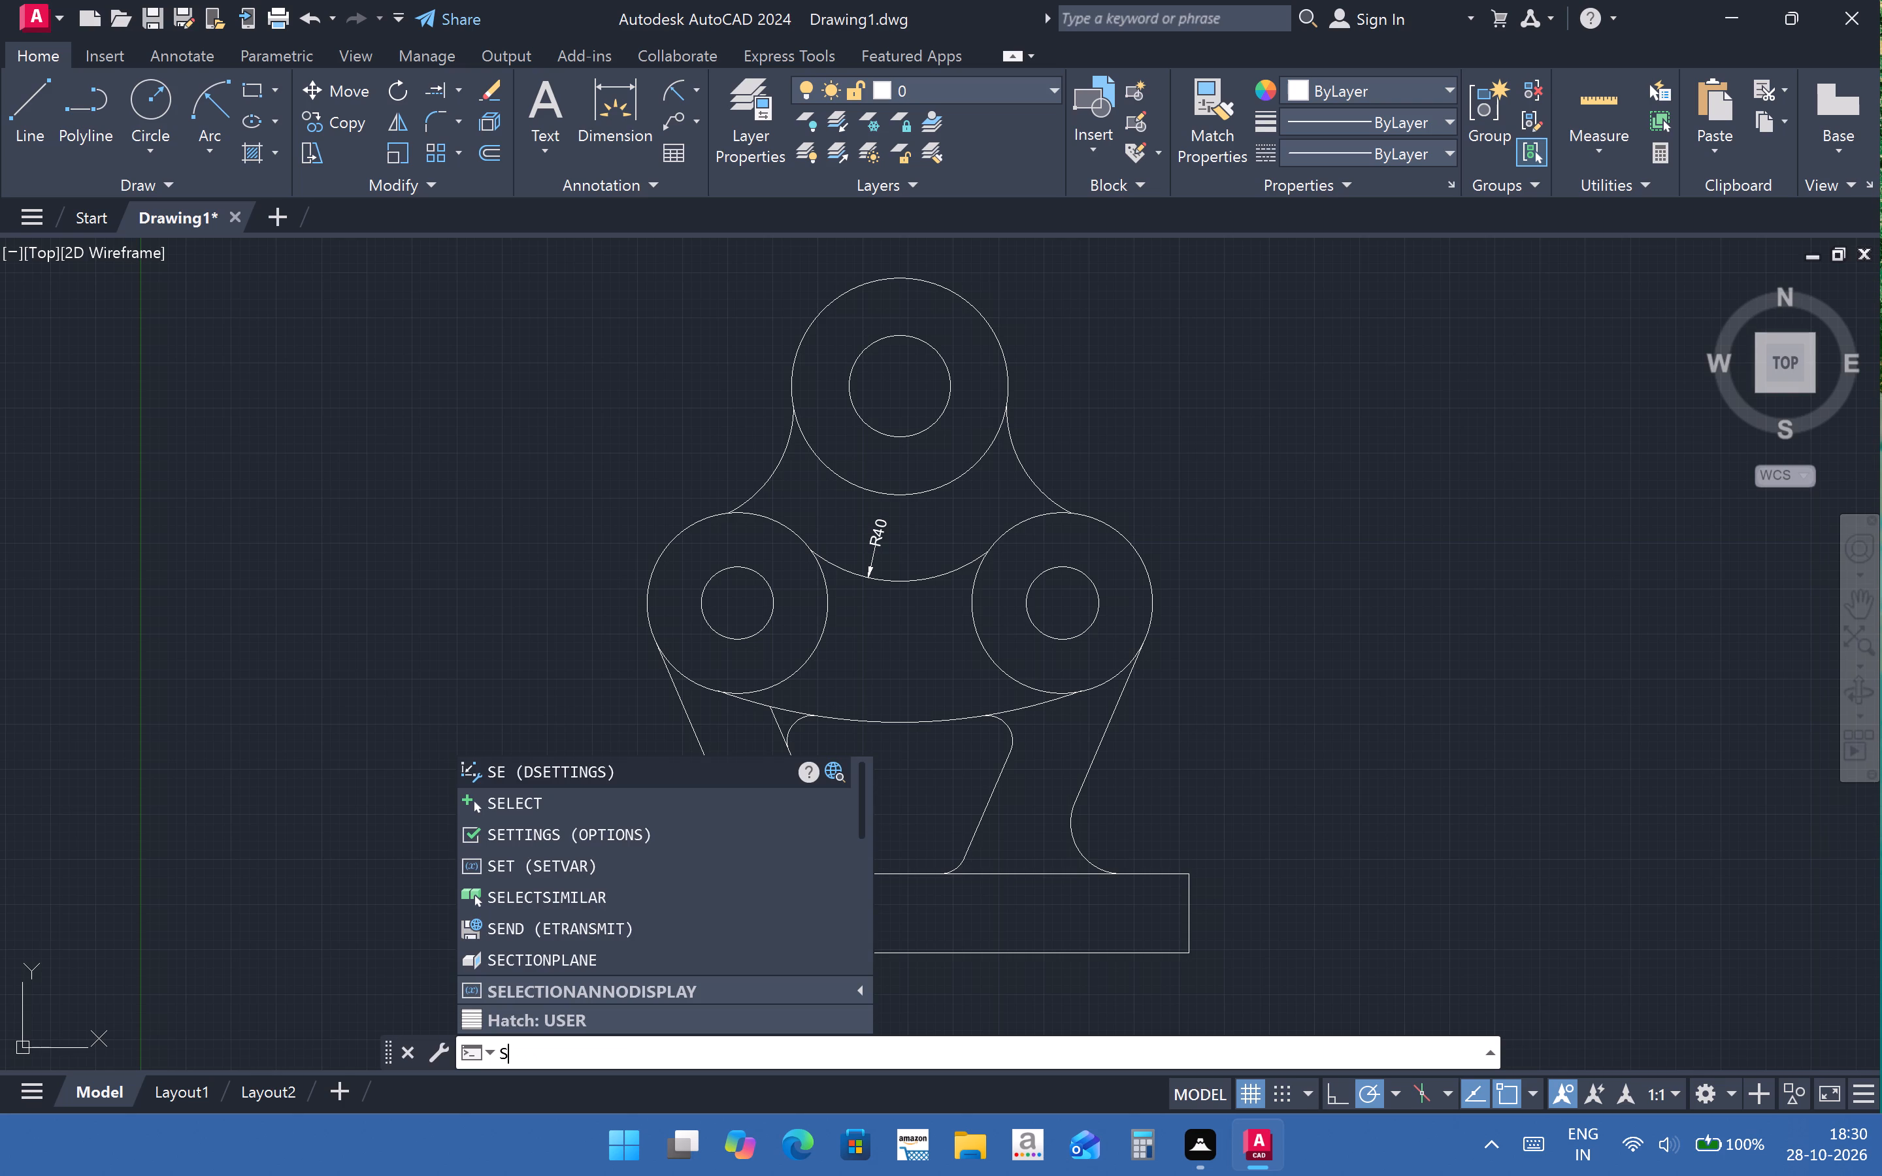
key("BackSpace")
type("dimstyle")
key("Return")
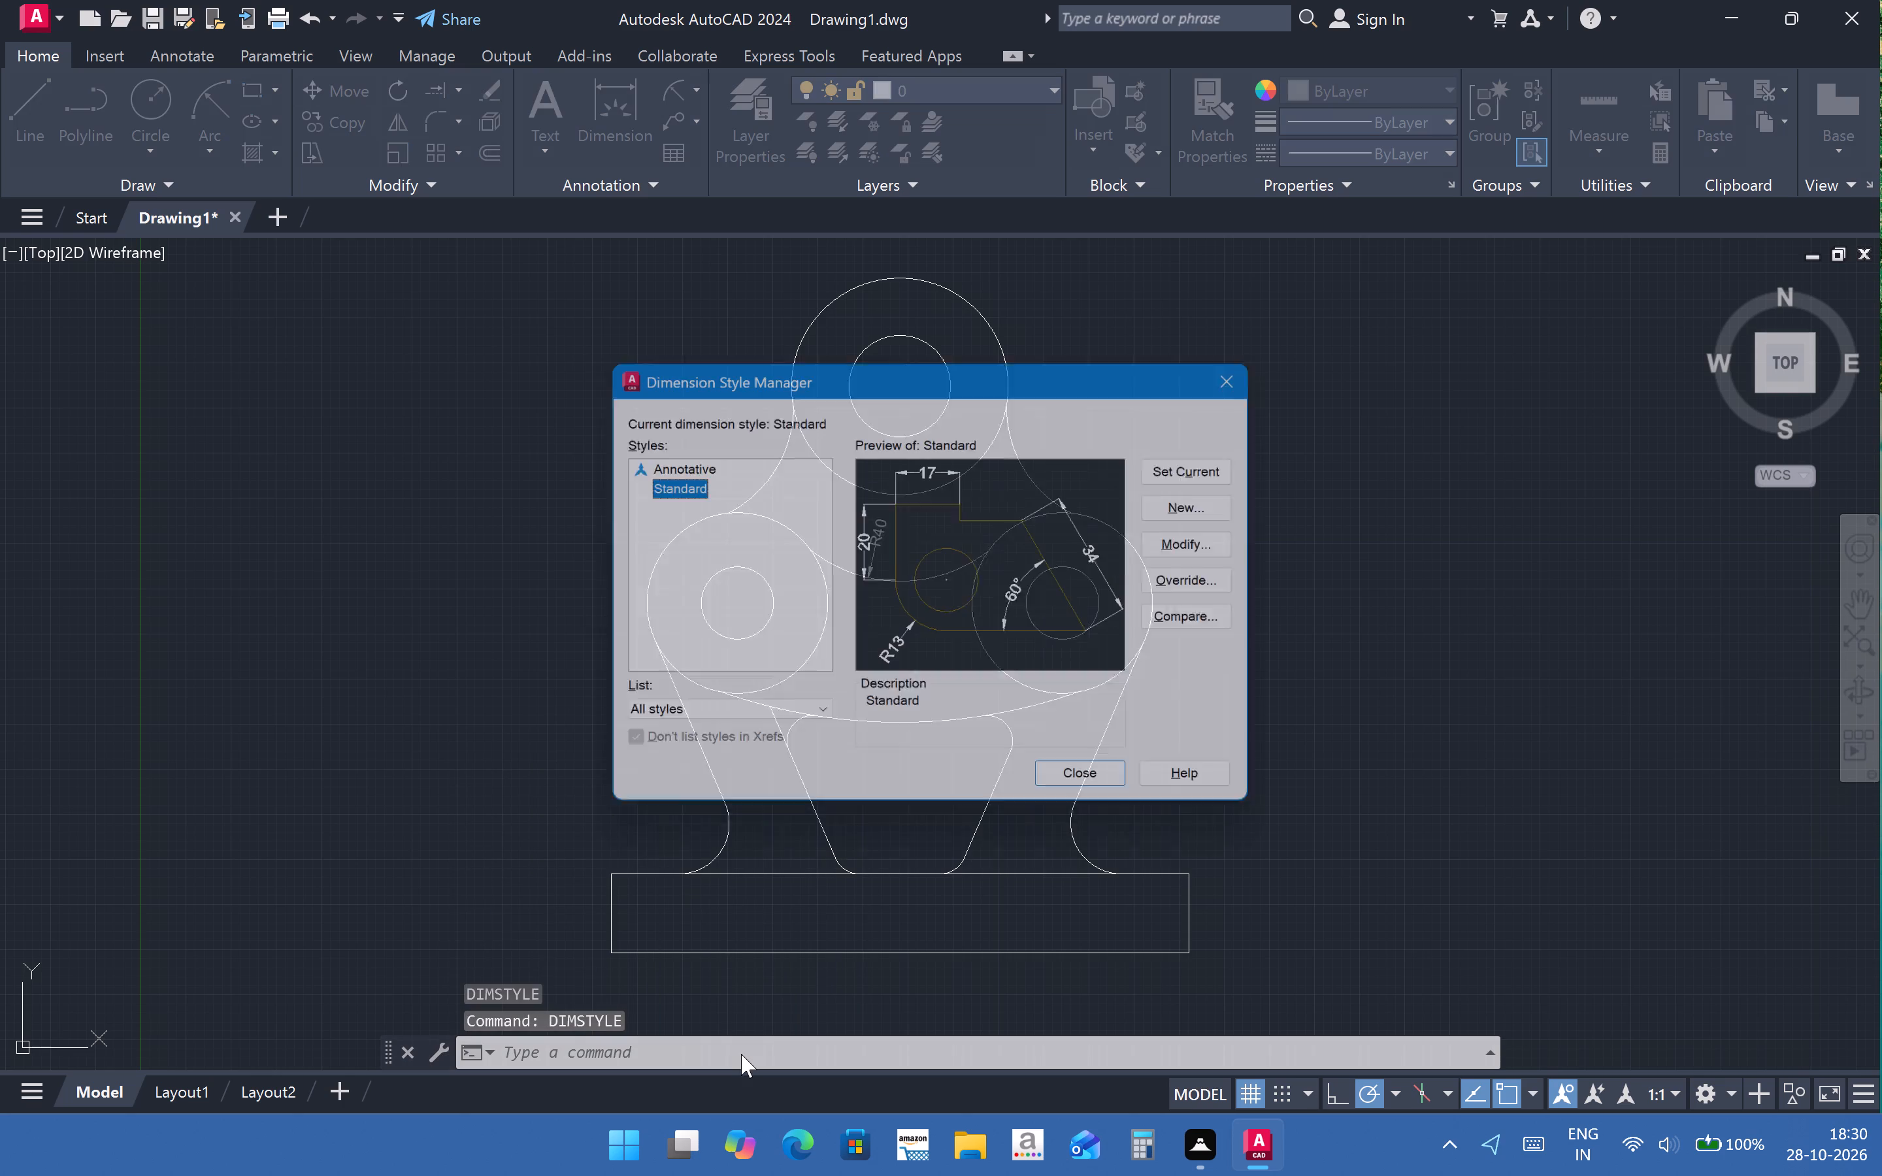
left_click(1255, 547)
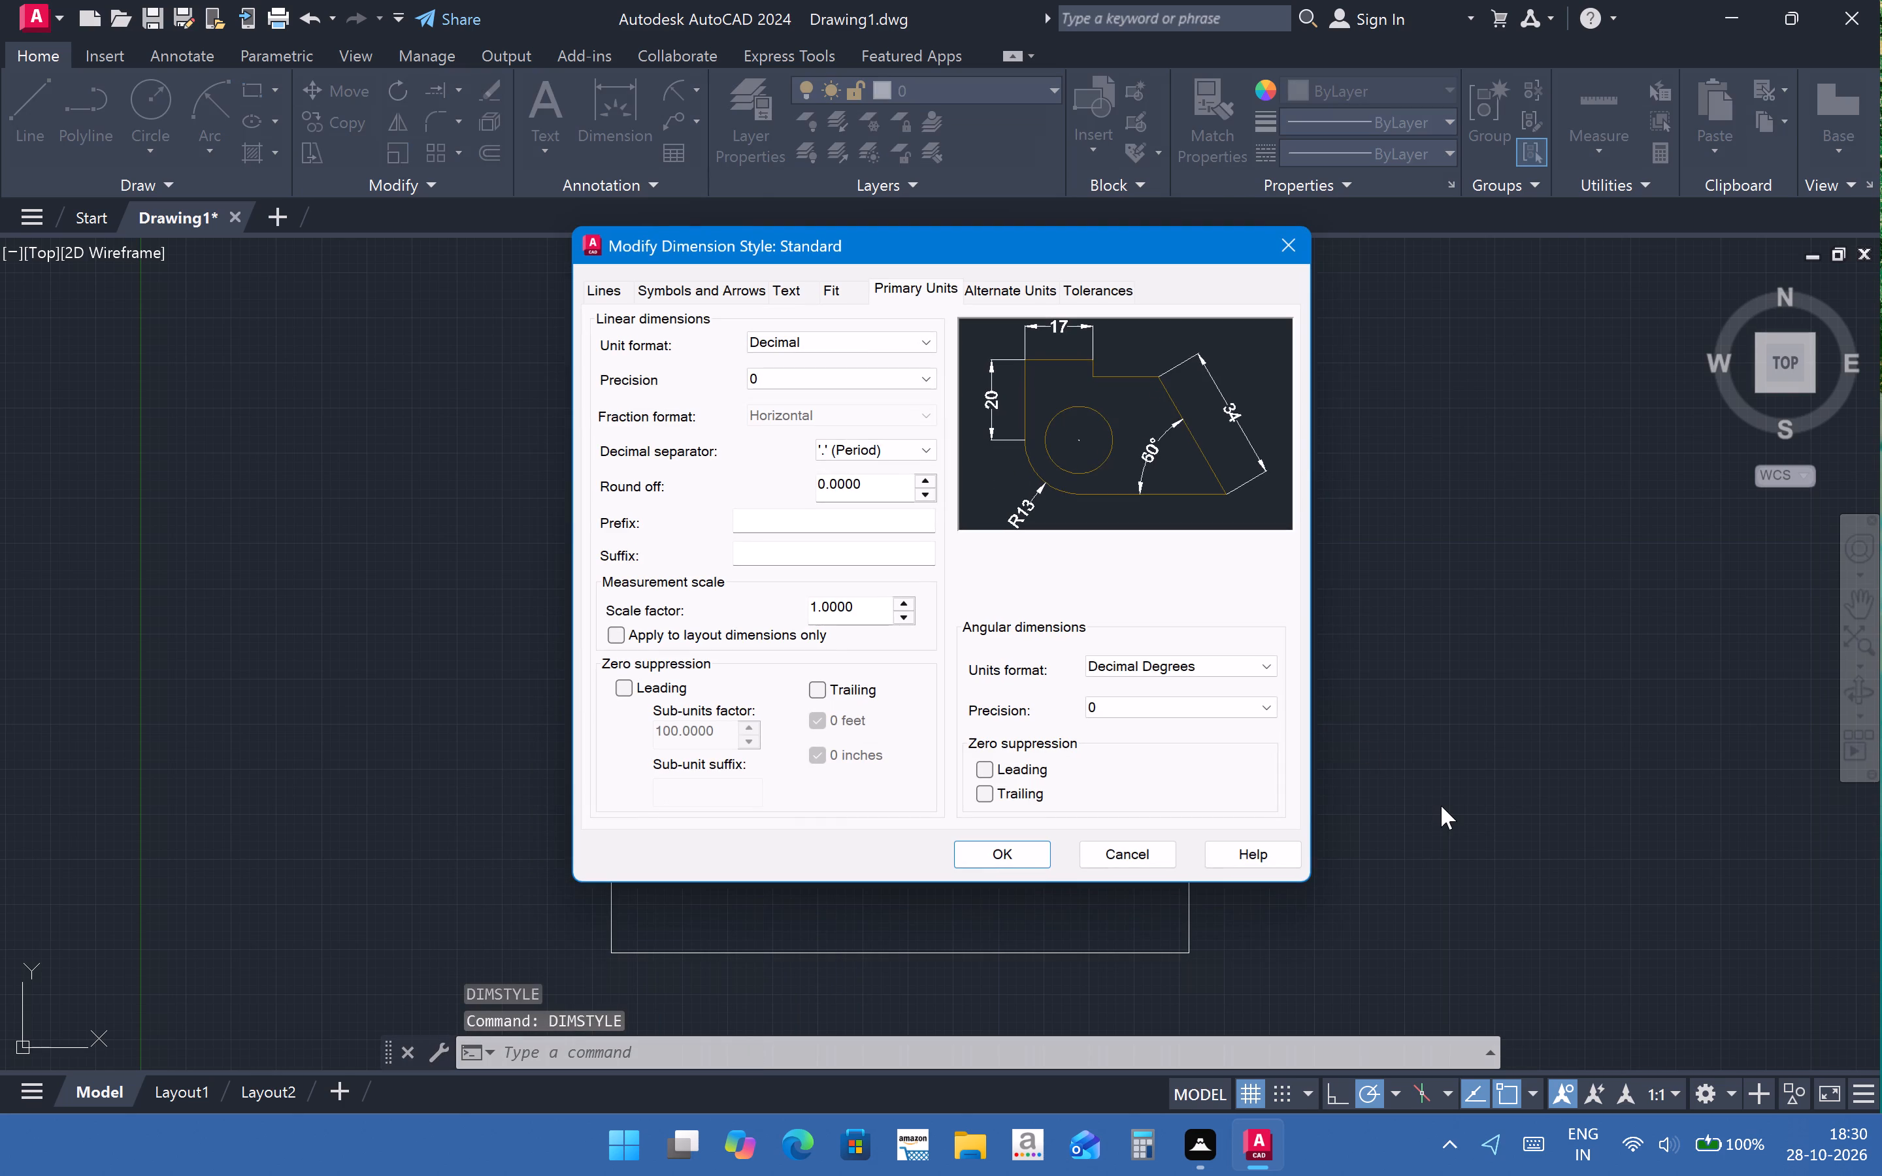
left_click(711, 293)
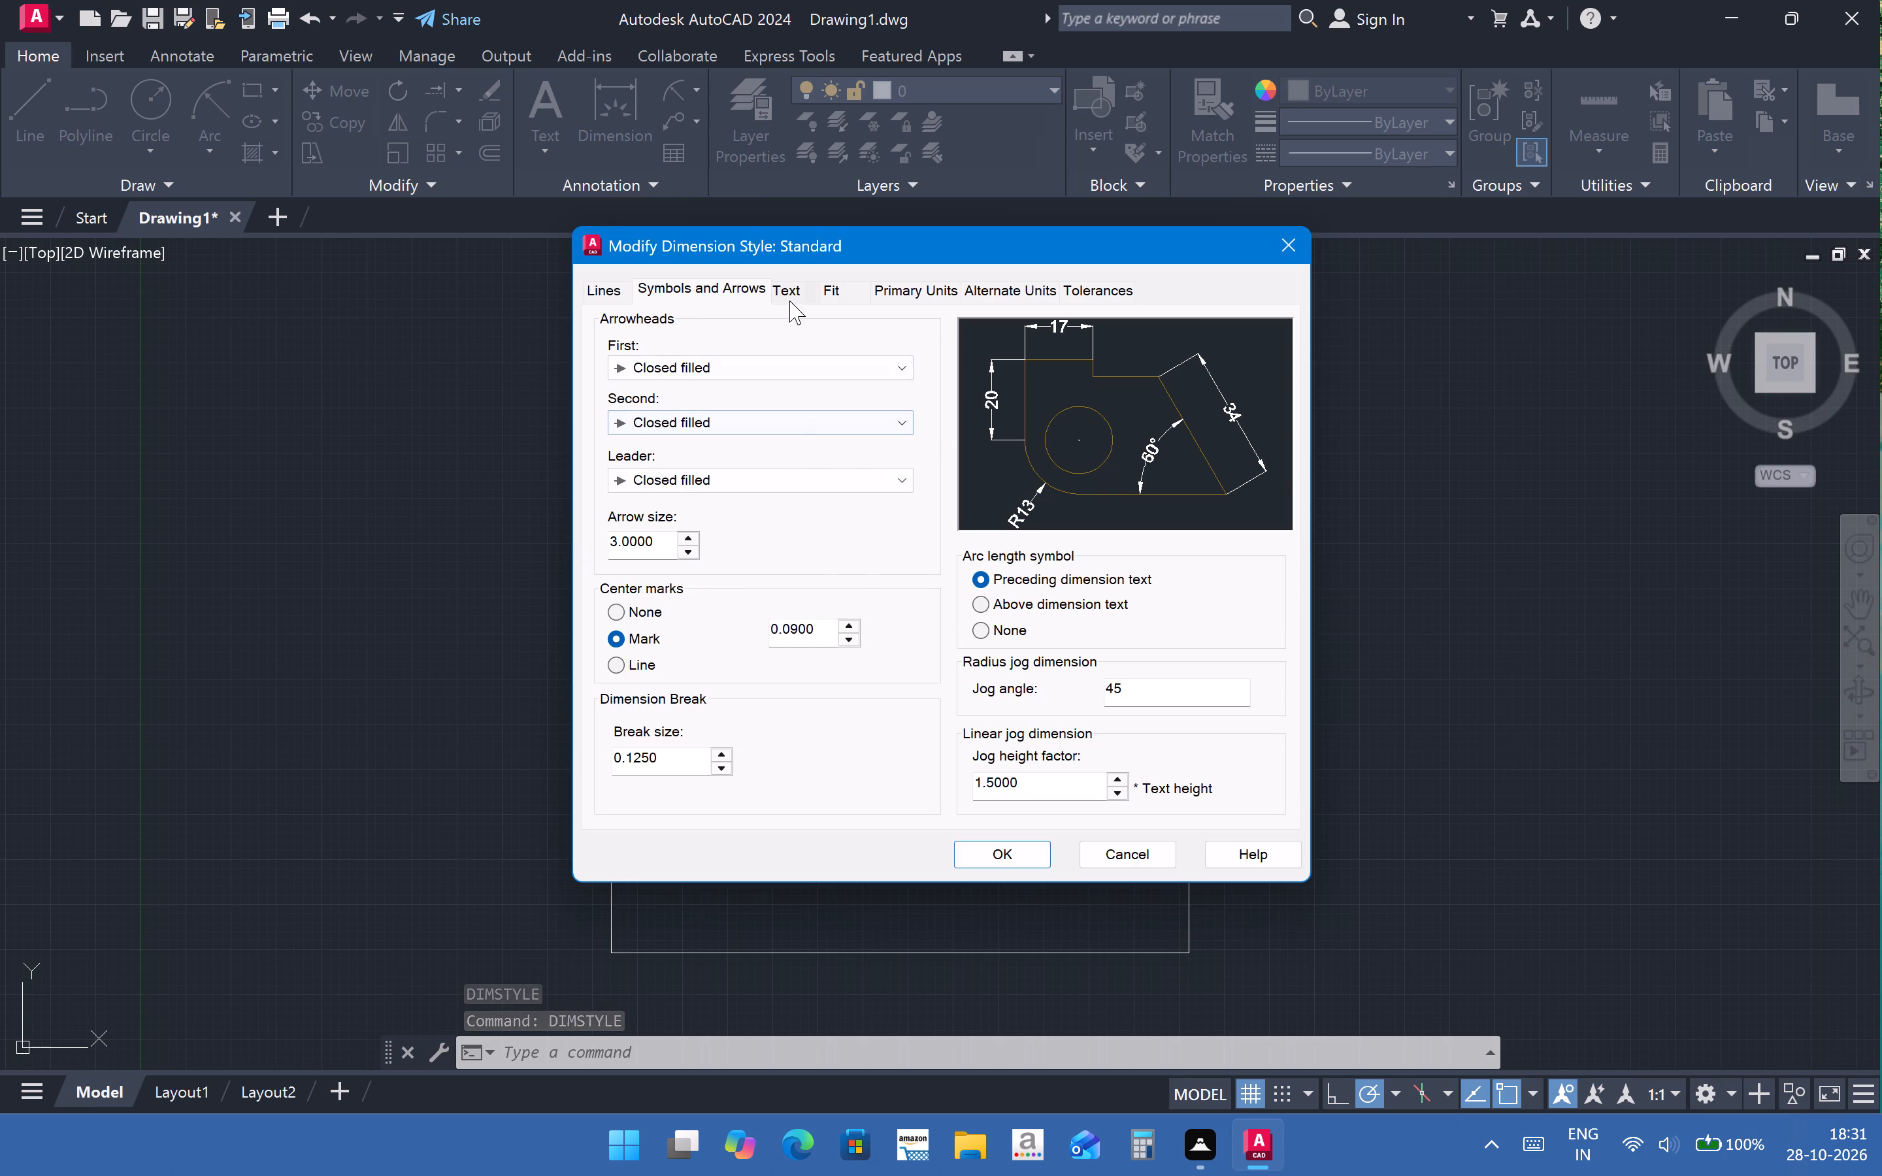
left_click(610, 284)
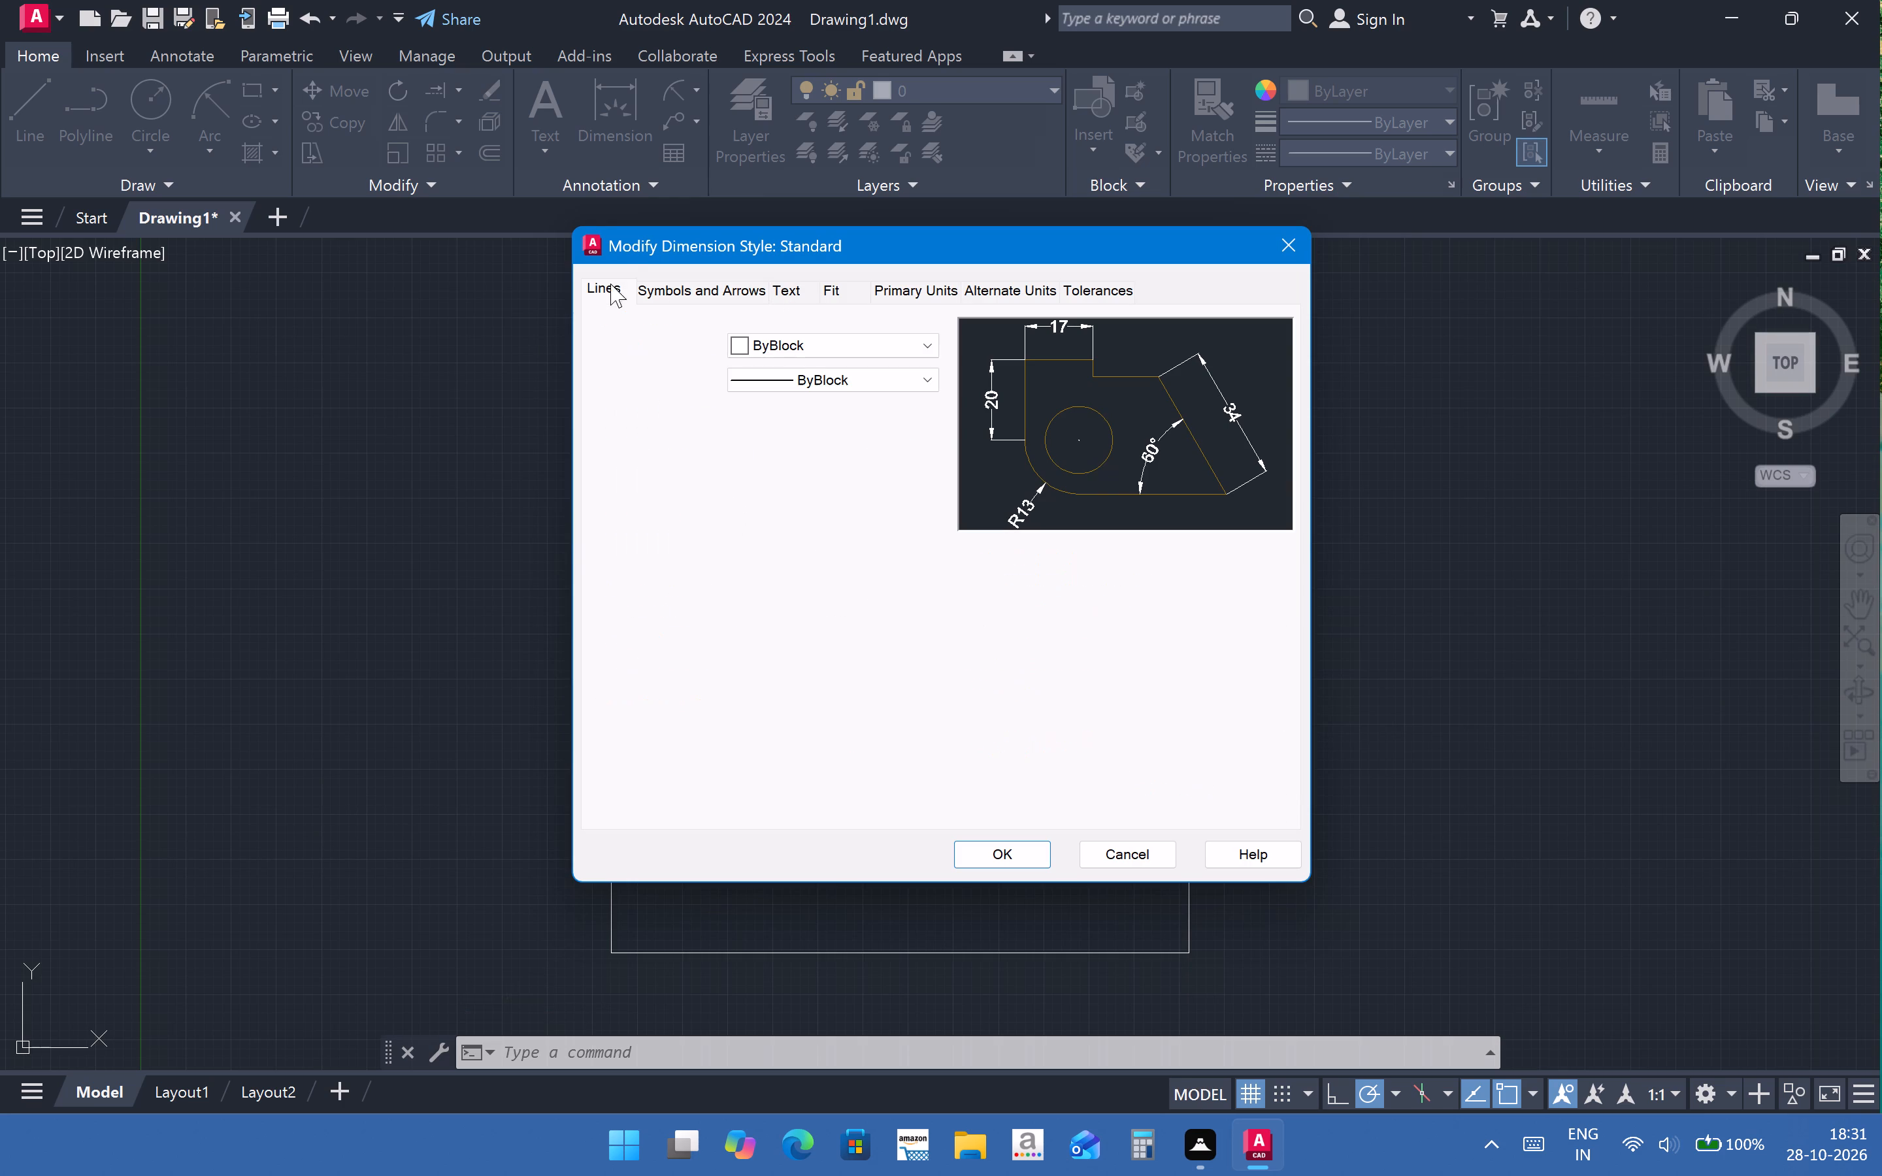
left_click(829, 296)
left_click(778, 291)
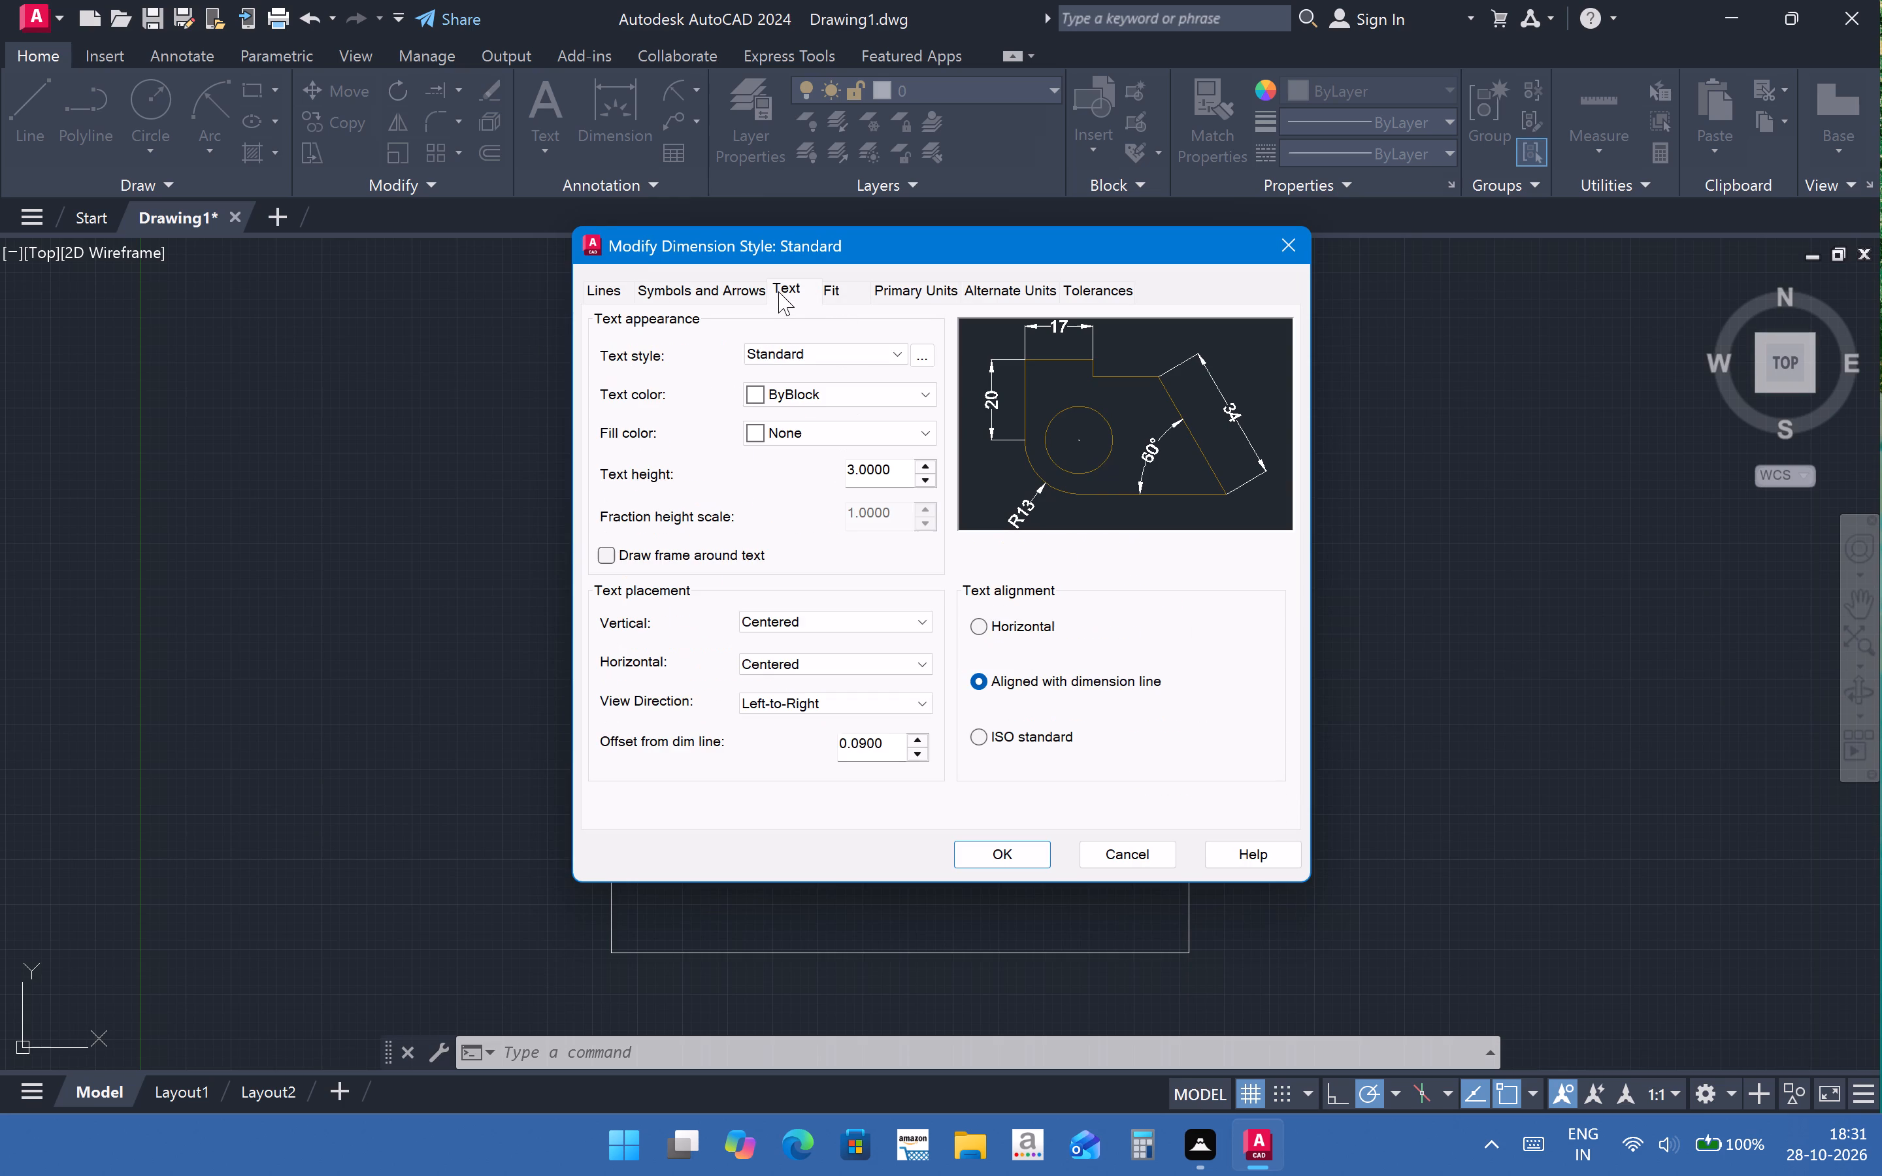
left_click(727, 288)
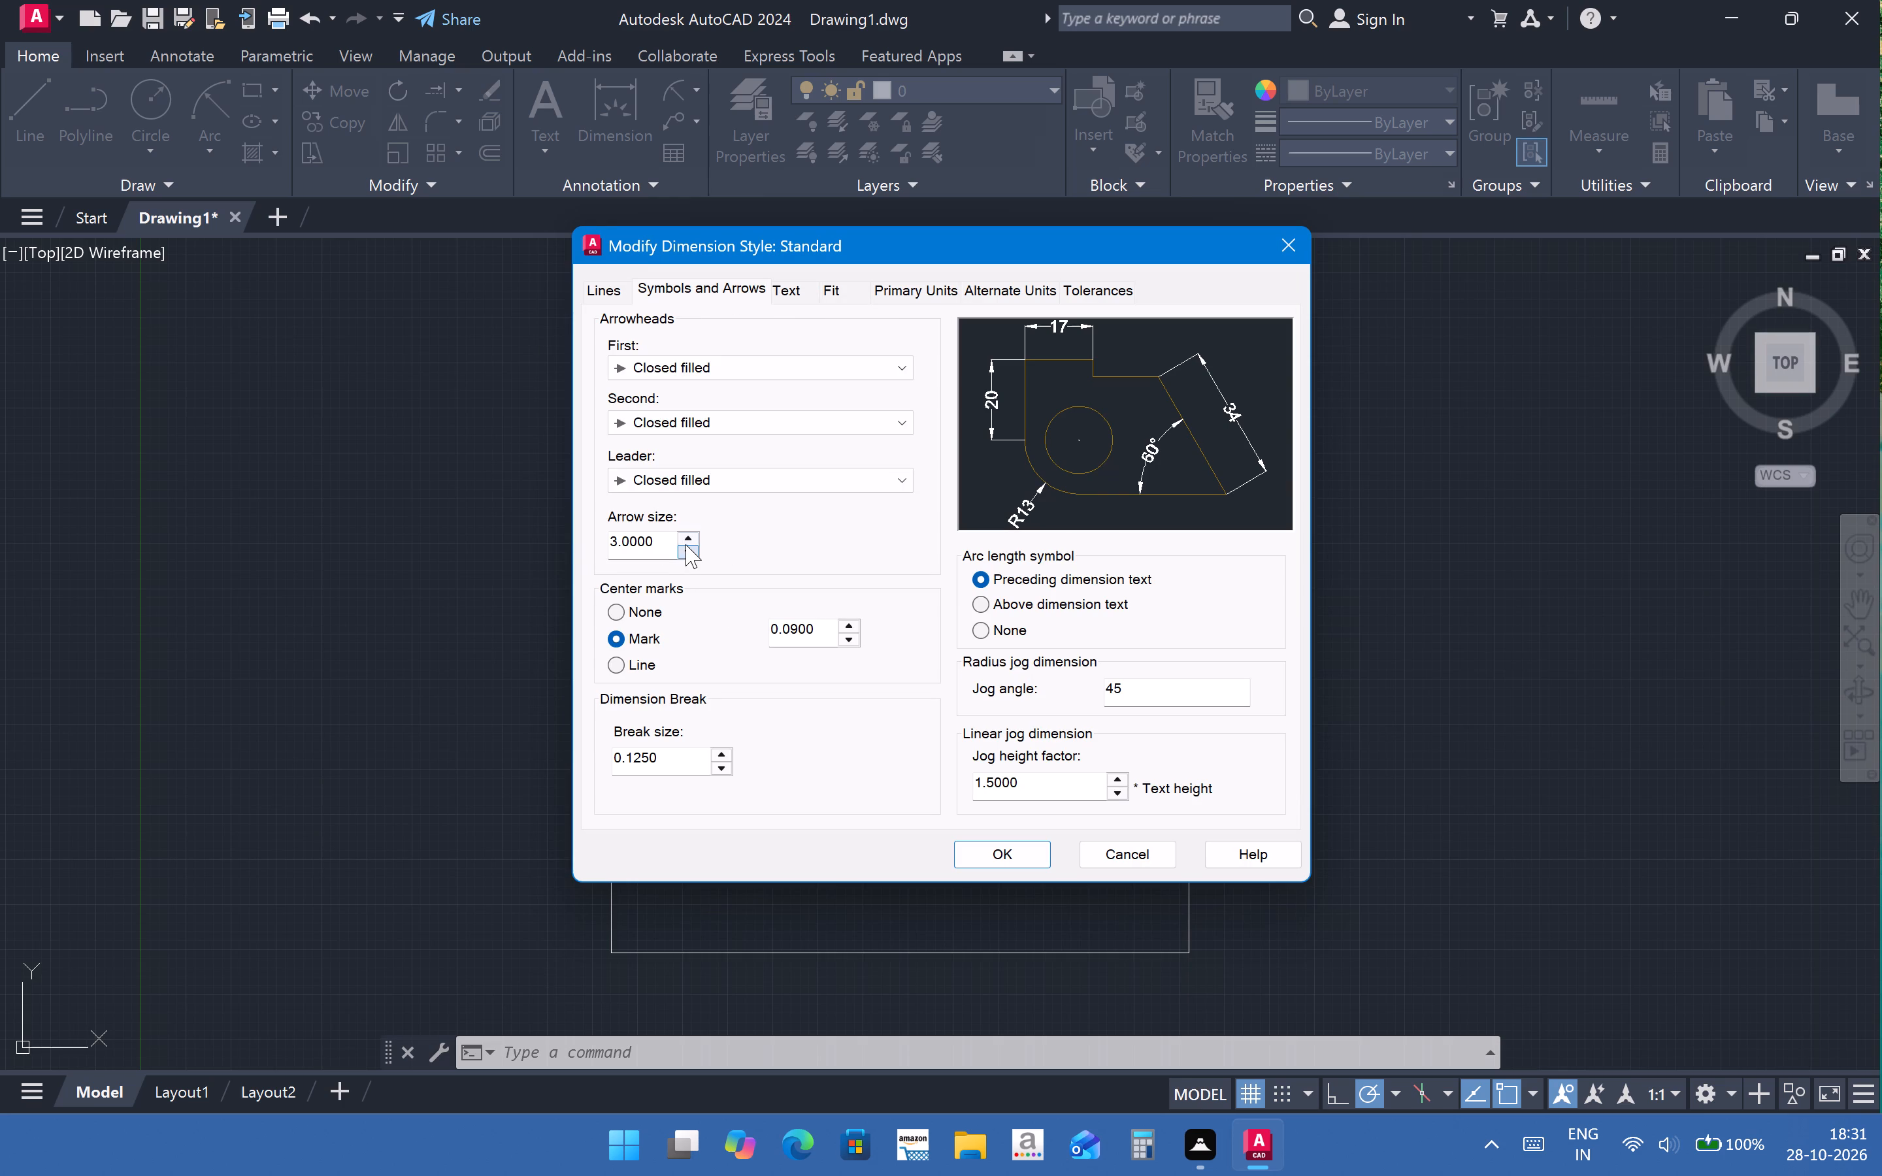
left_click(685, 544)
left_click_drag(670, 534, 423, 515)
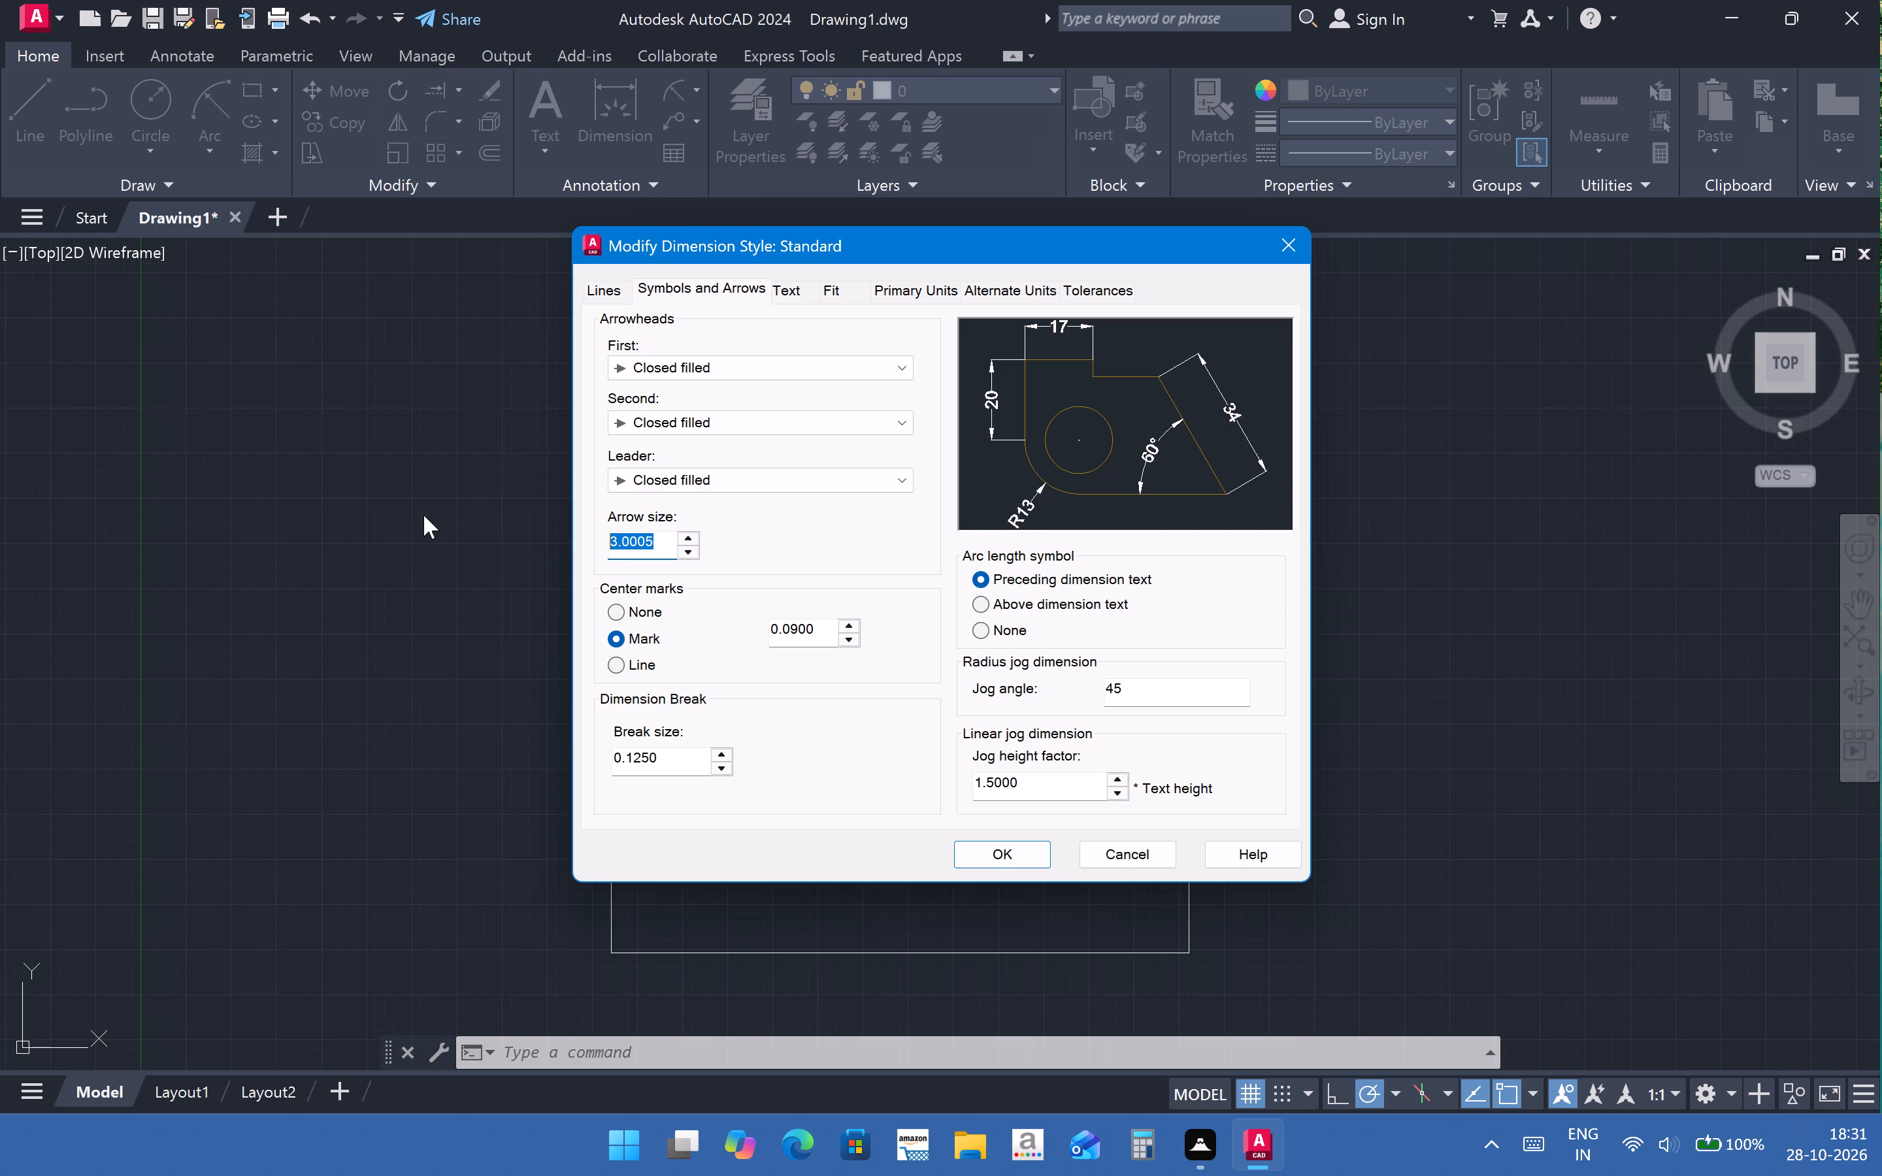
key("5")
key("Return")
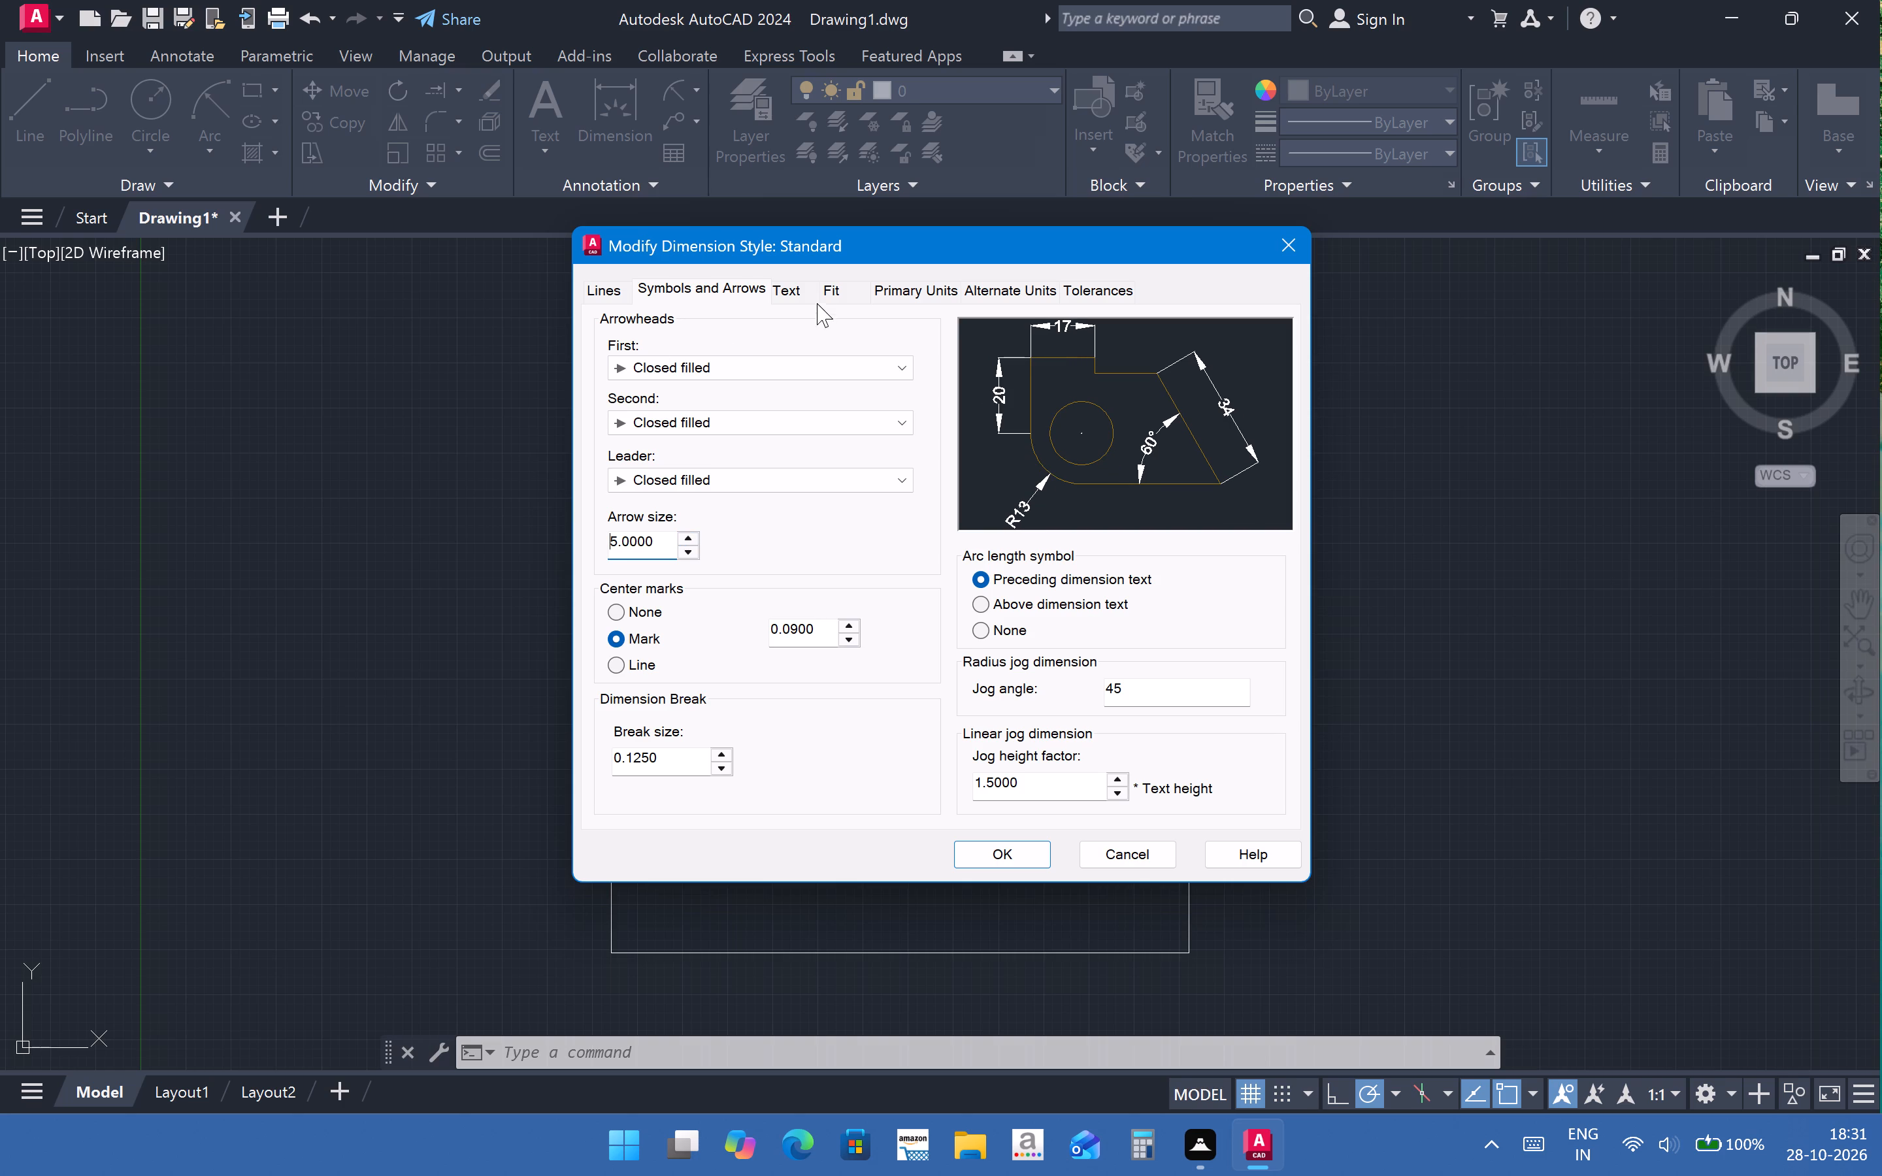
Set the Standard style's dimension text height to 5, make the style current and close the style manager.
left_click(776, 289)
left_click_drag(906, 471, 620, 402)
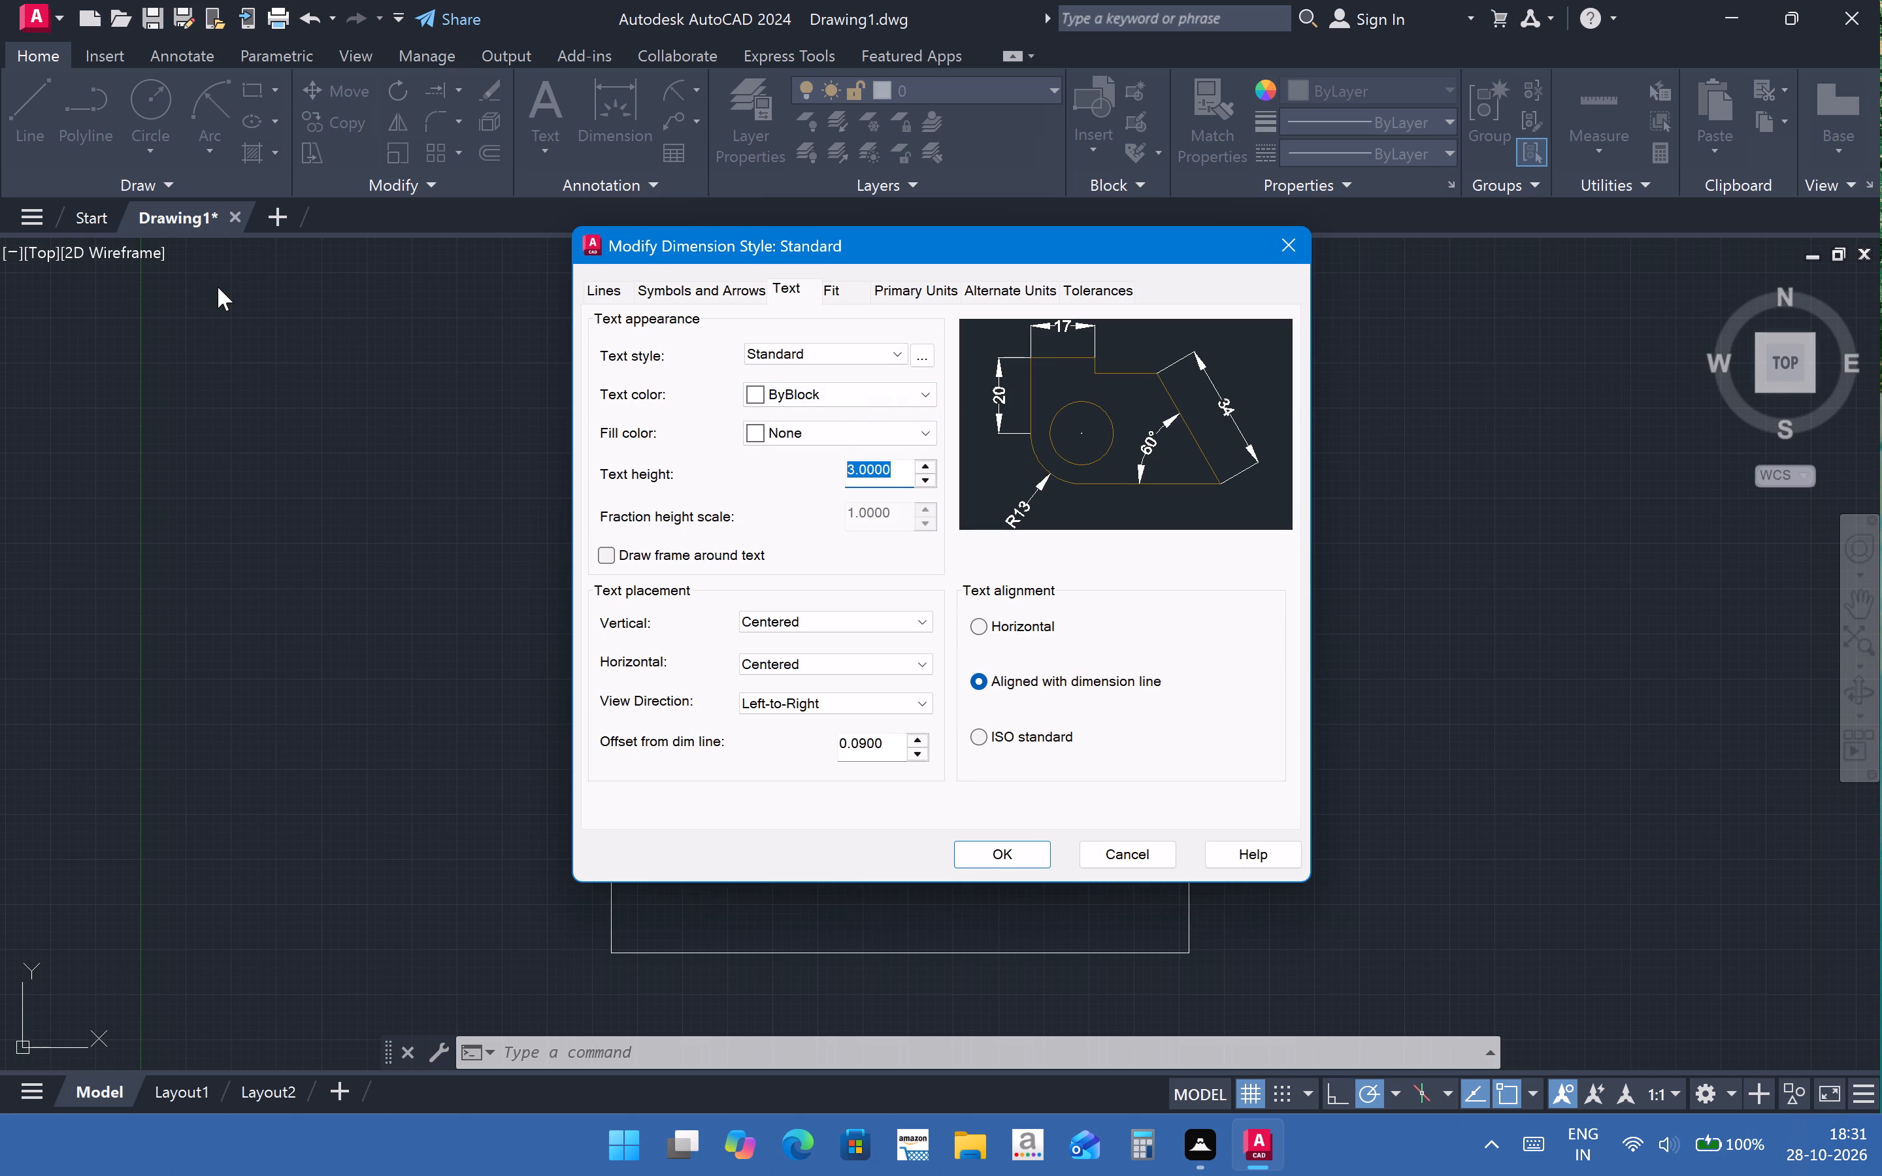
key("5")
key("Return")
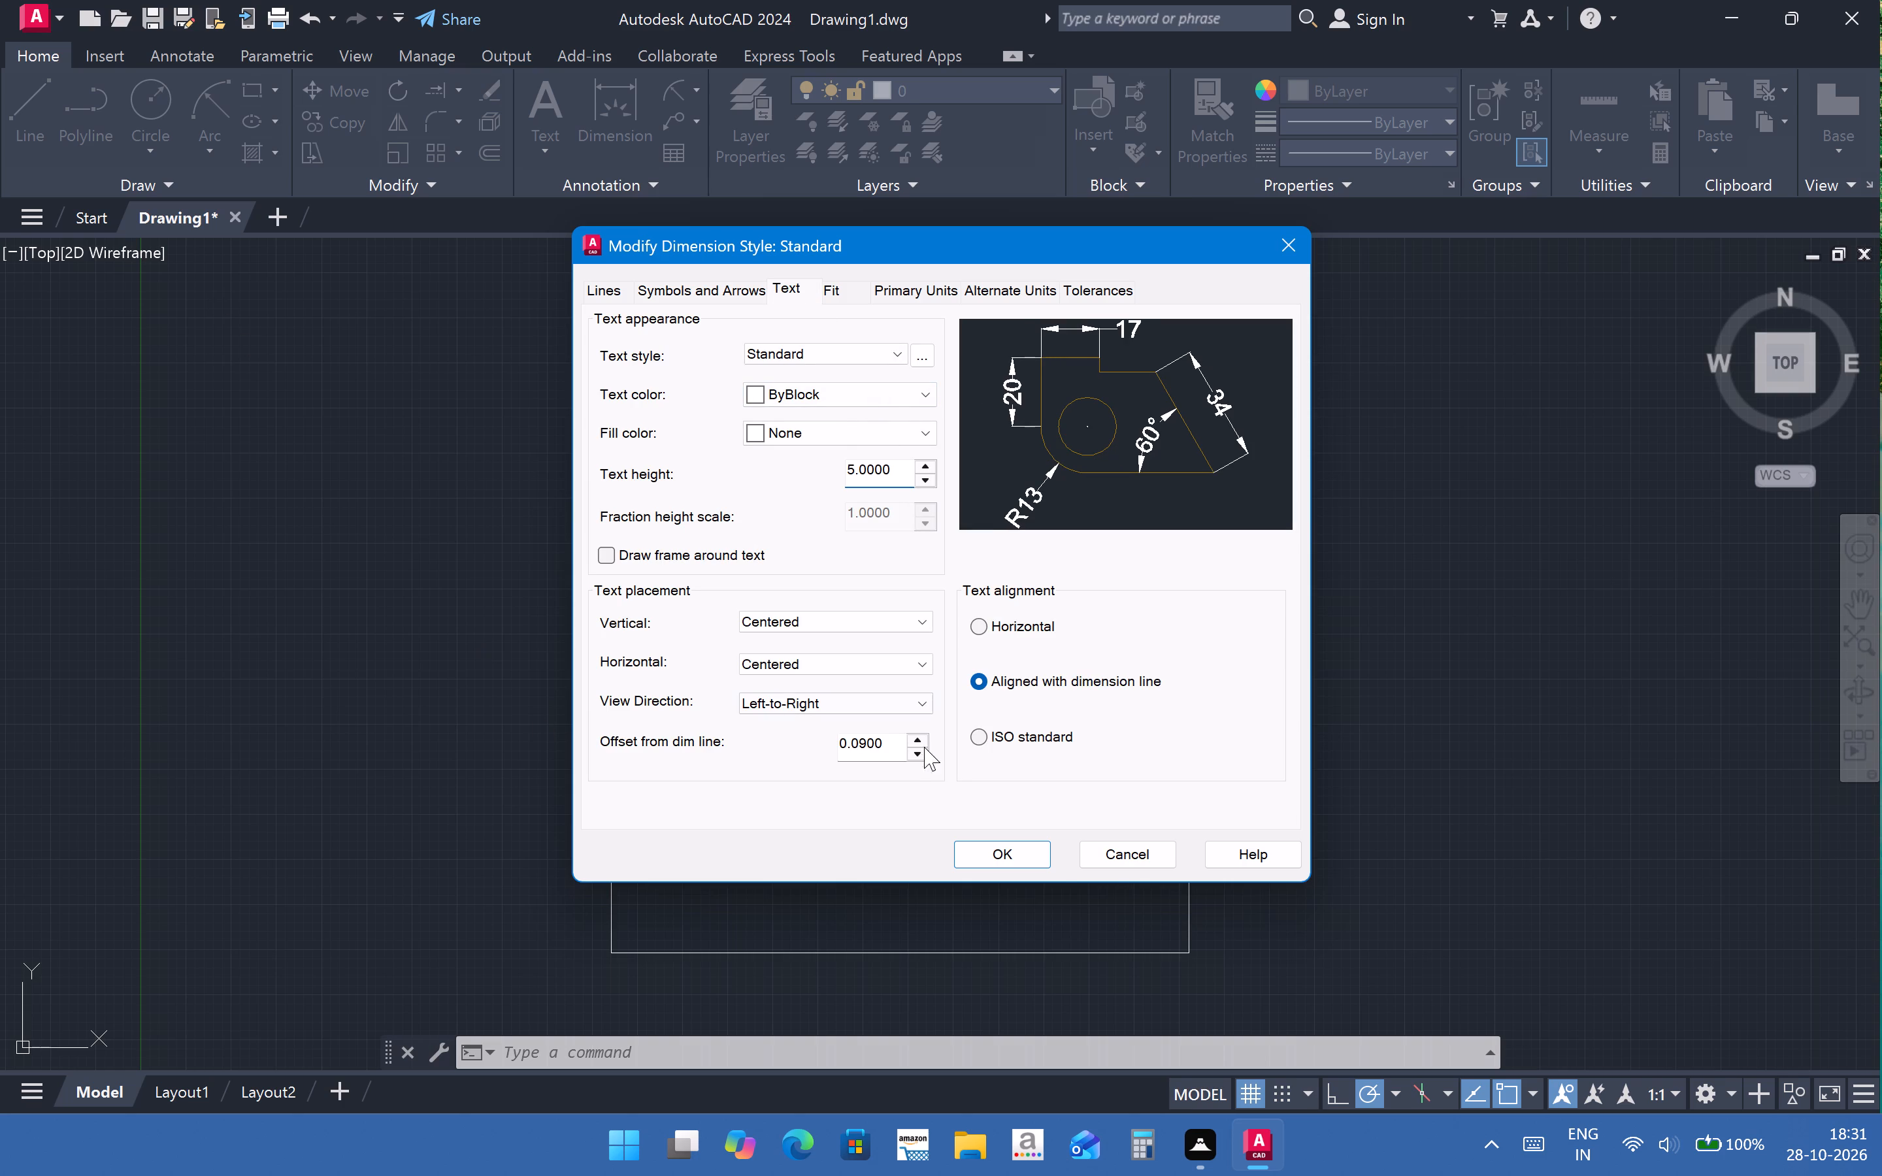
left_click(1038, 863)
left_click(1229, 480)
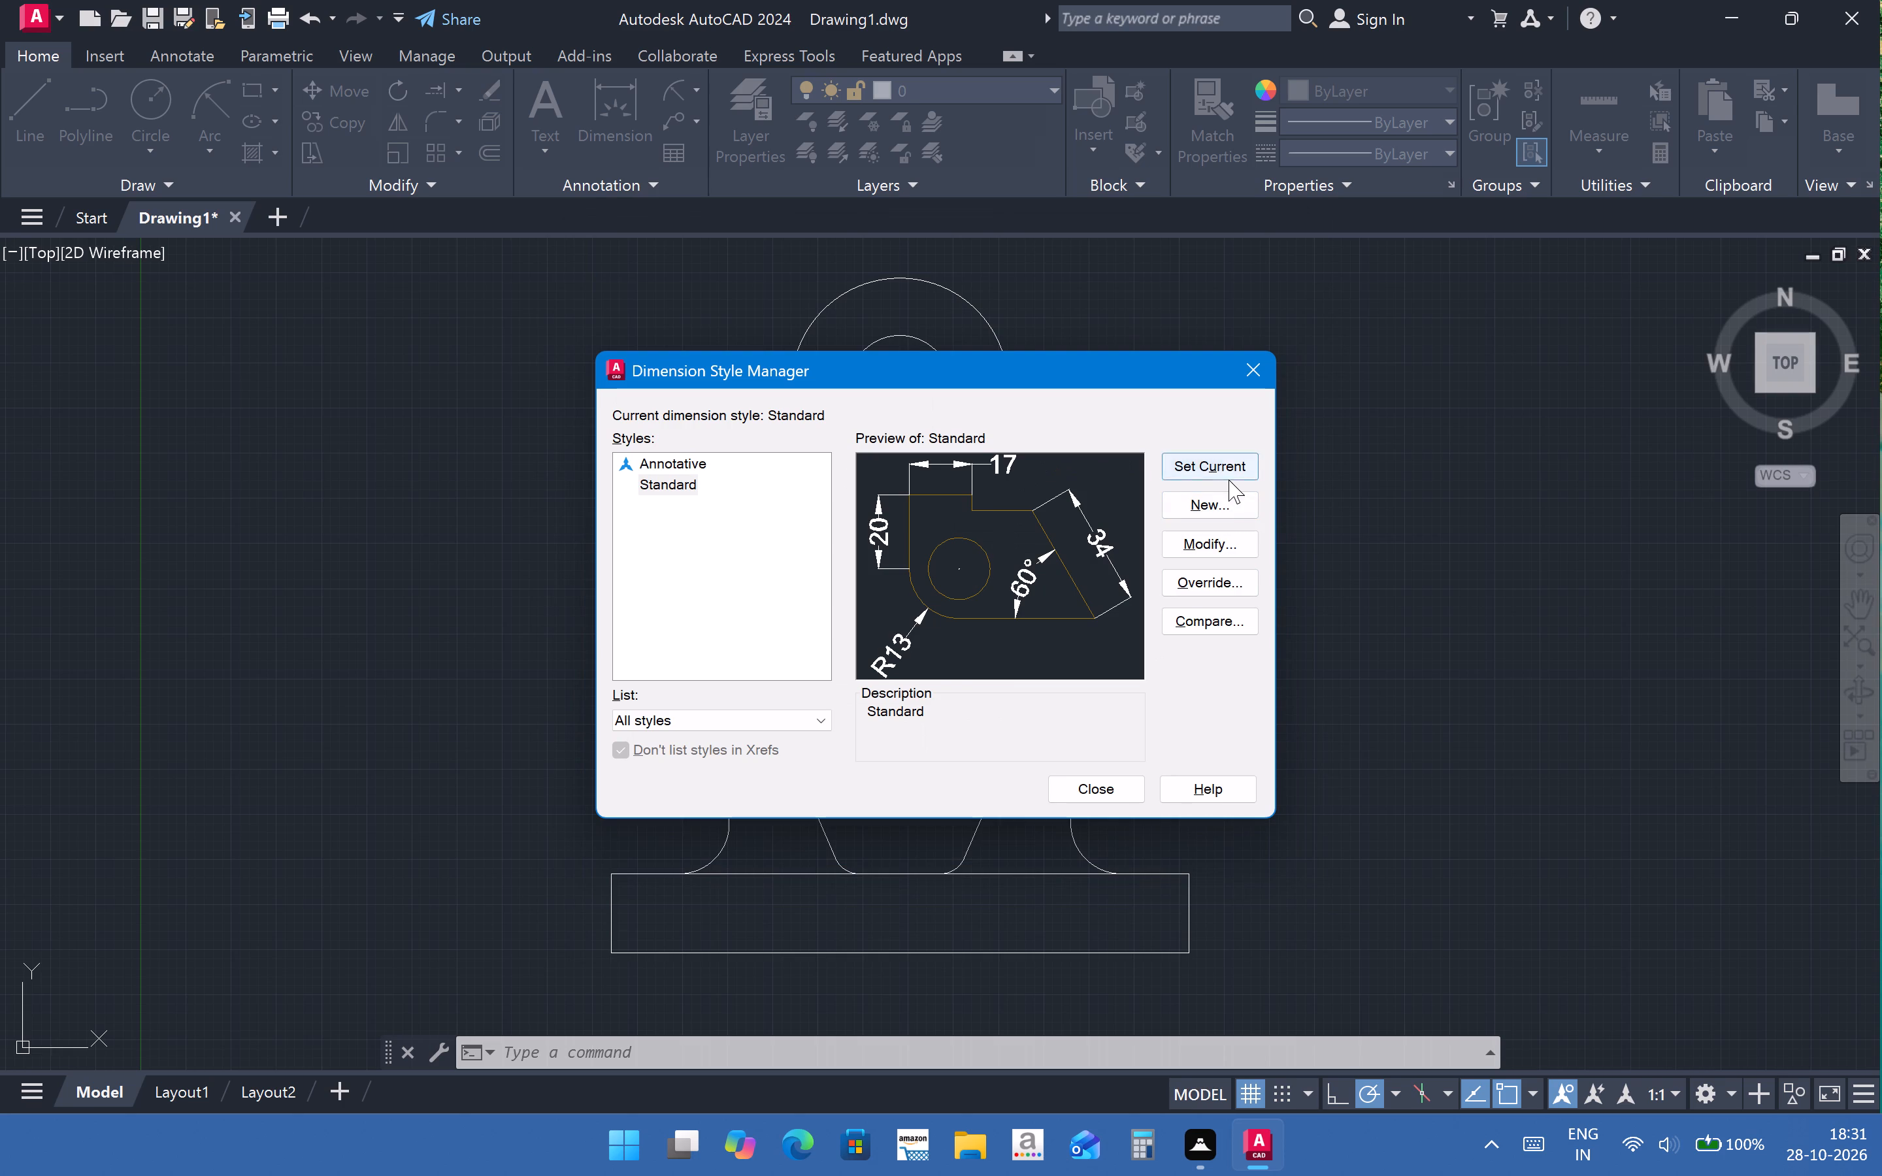
left_click(1123, 779)
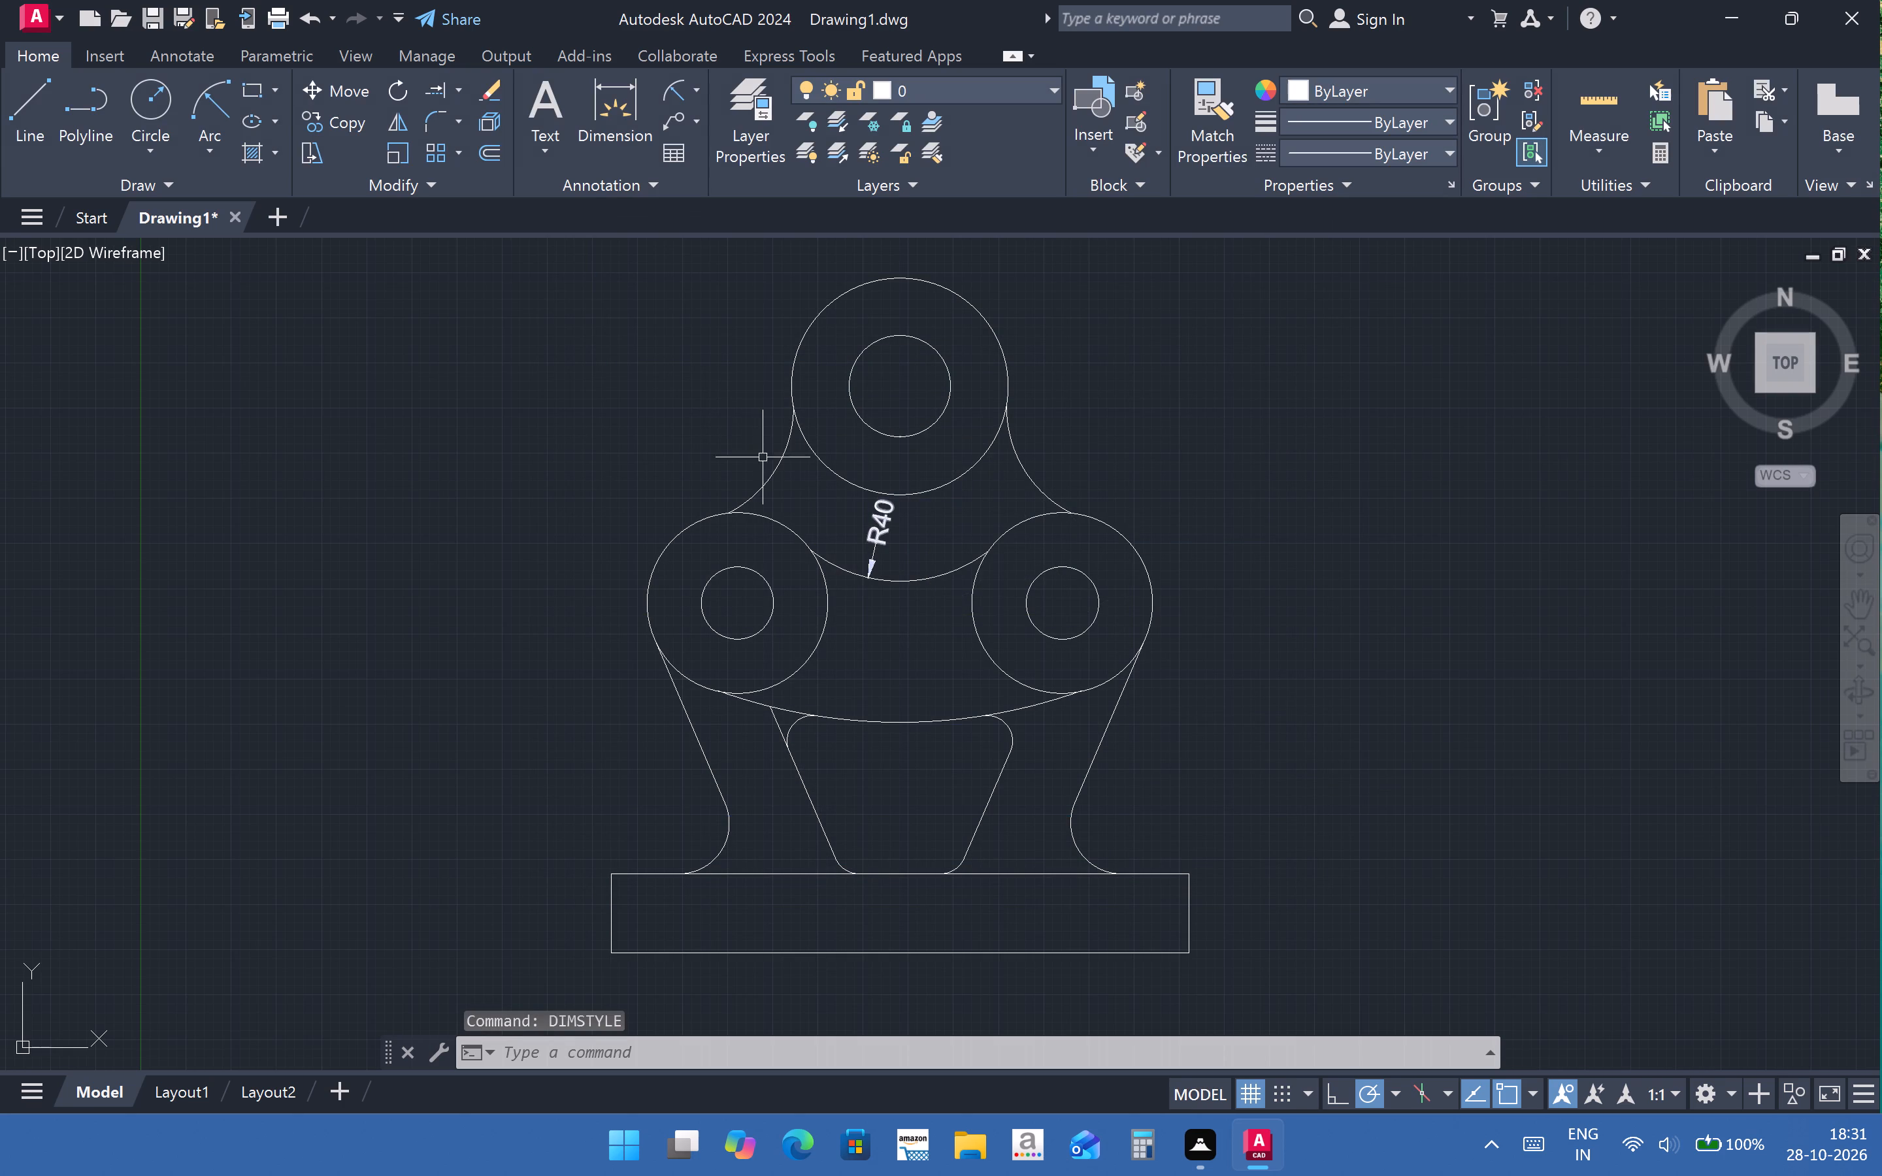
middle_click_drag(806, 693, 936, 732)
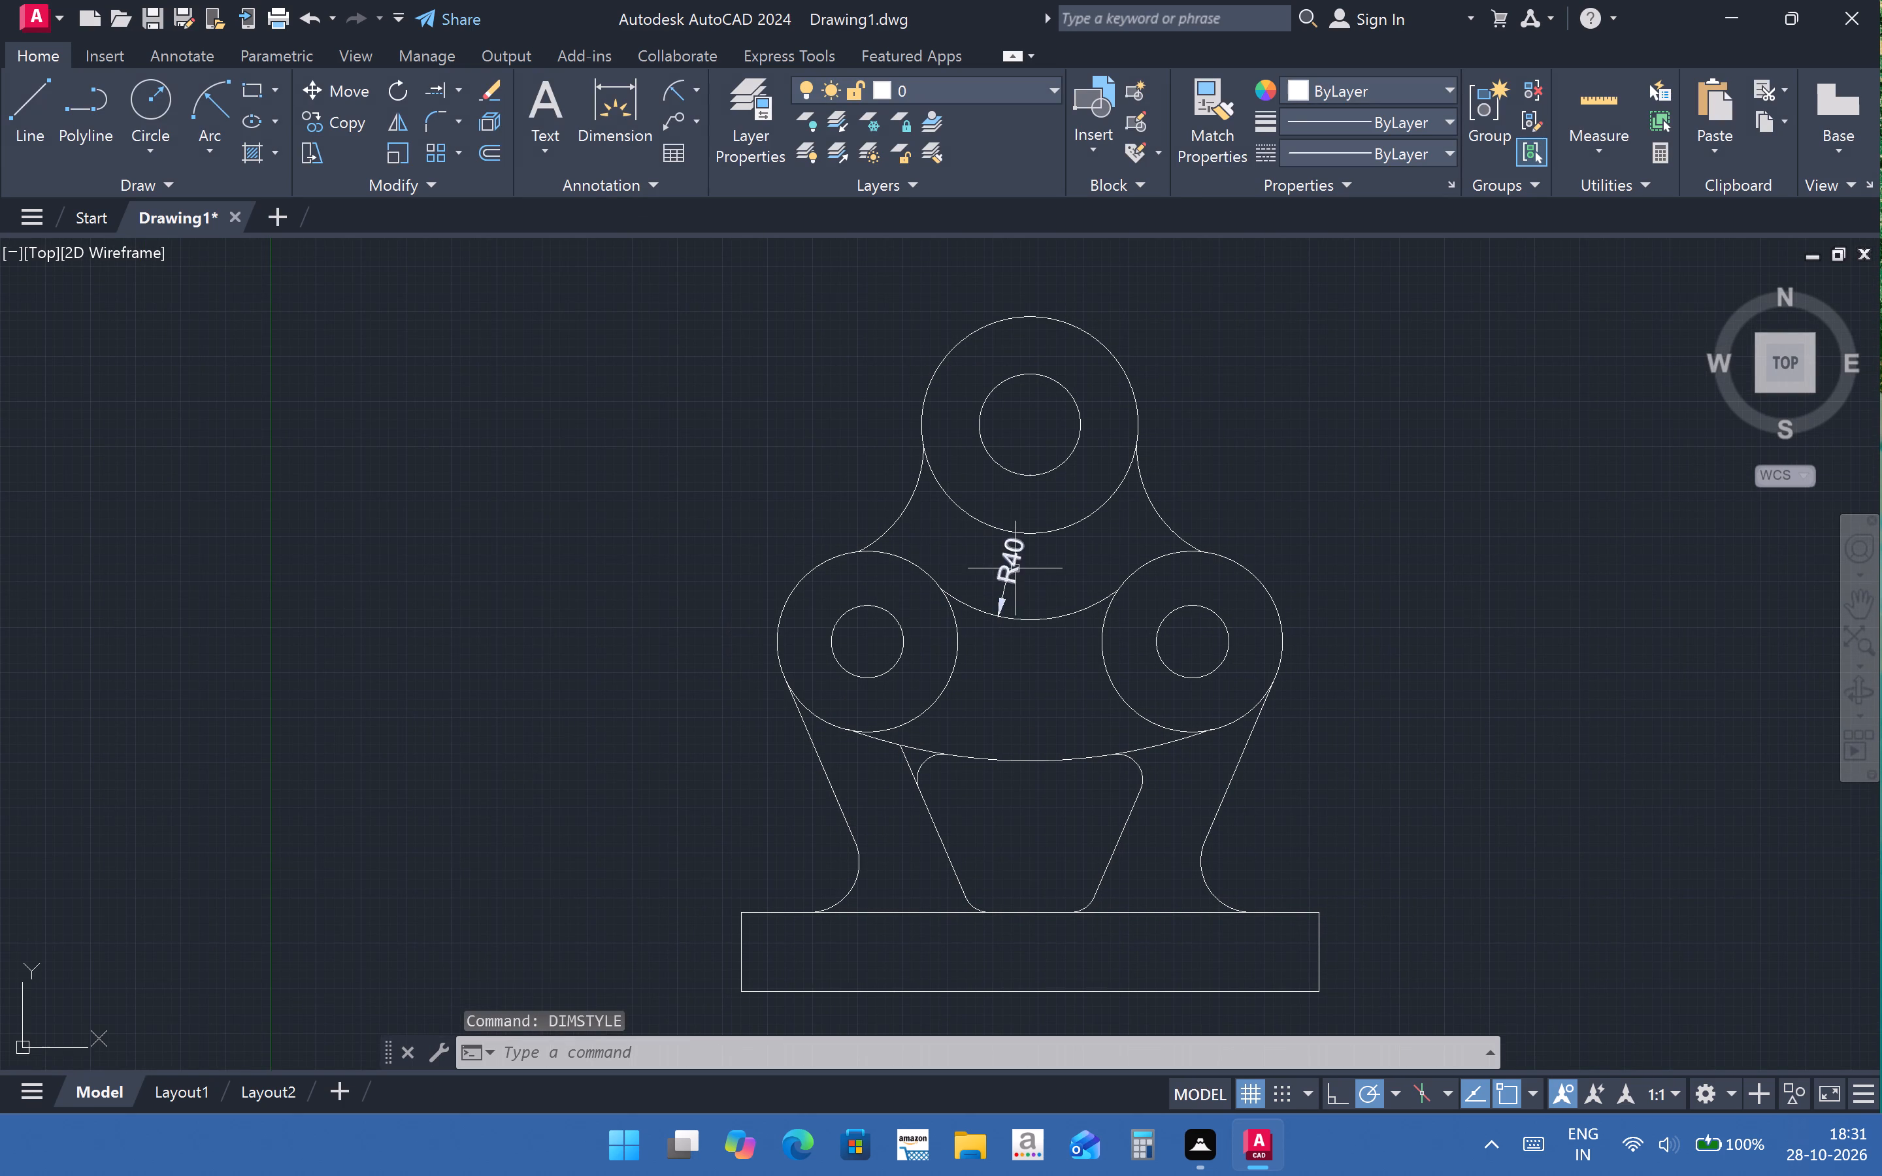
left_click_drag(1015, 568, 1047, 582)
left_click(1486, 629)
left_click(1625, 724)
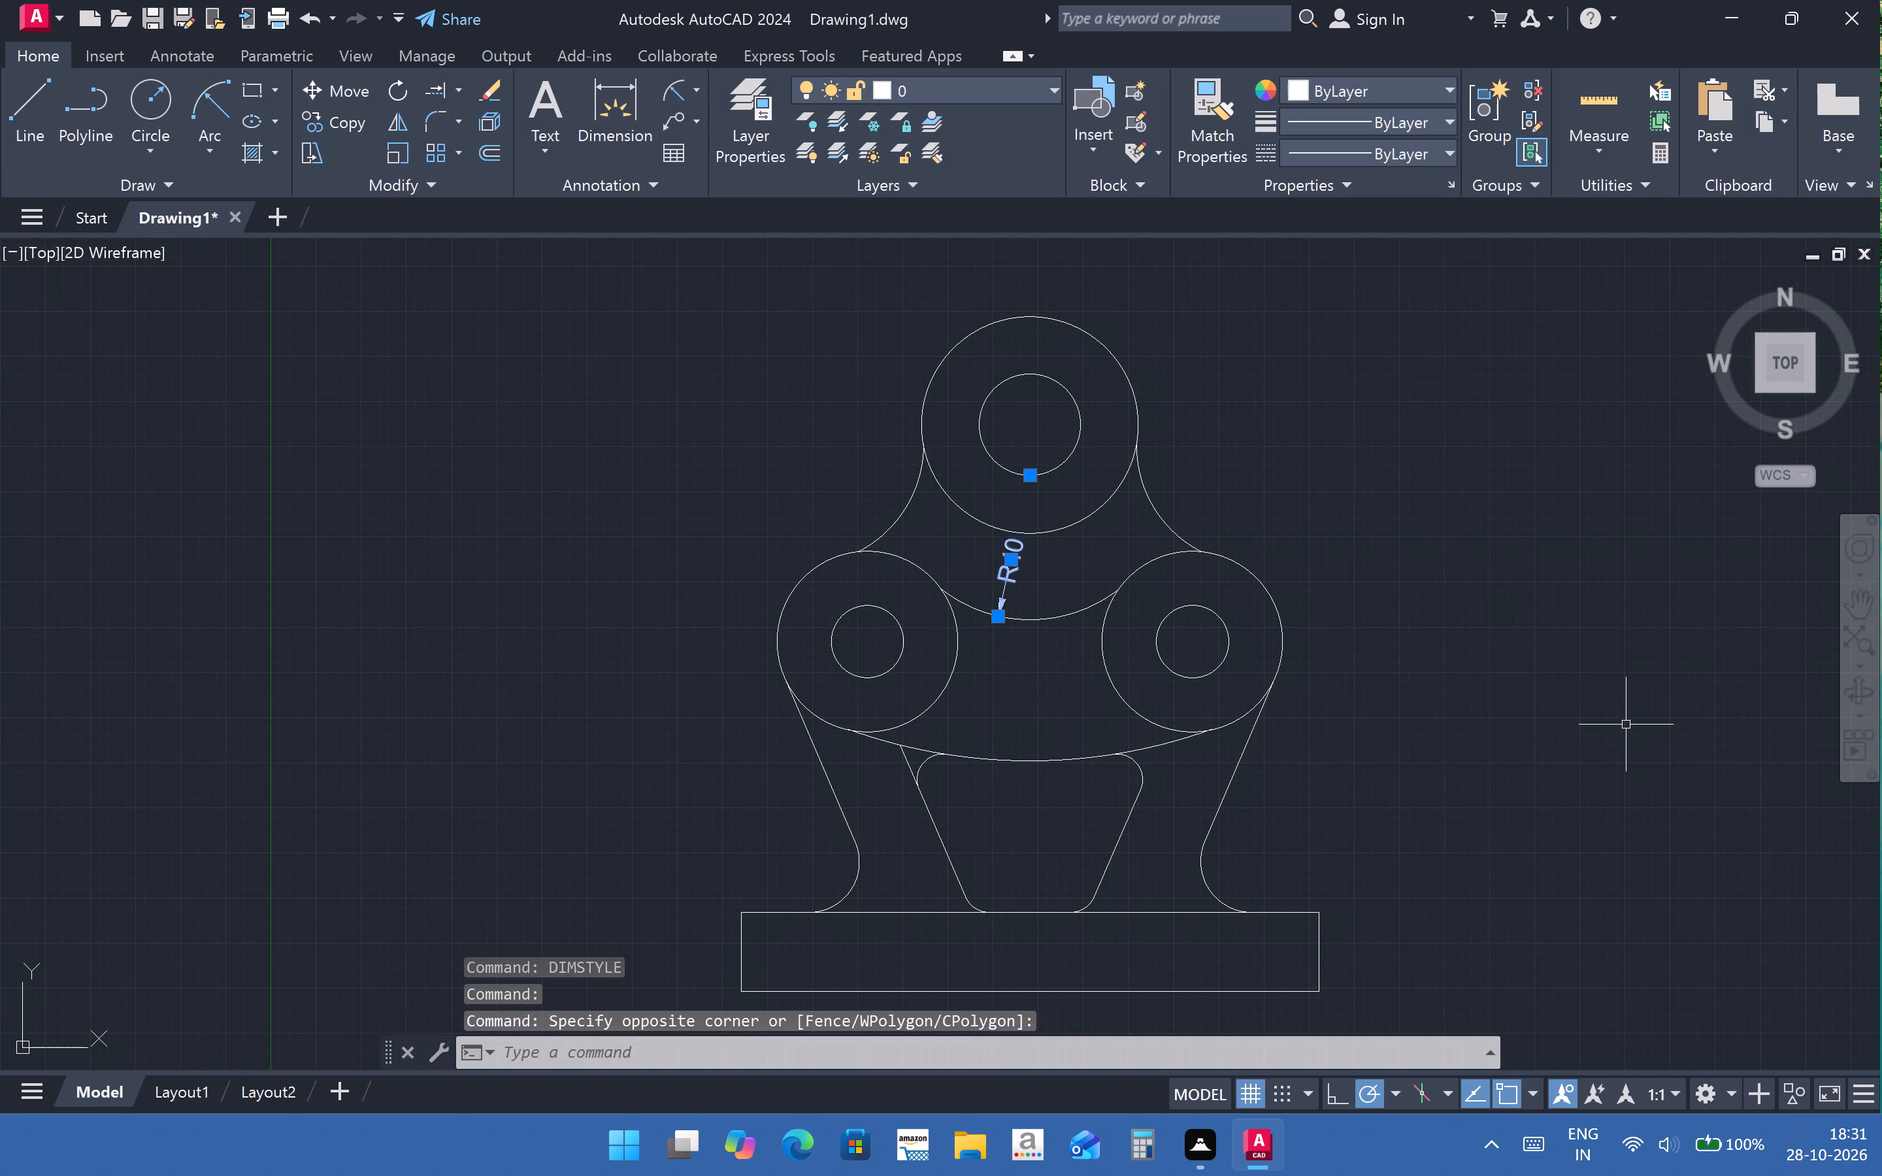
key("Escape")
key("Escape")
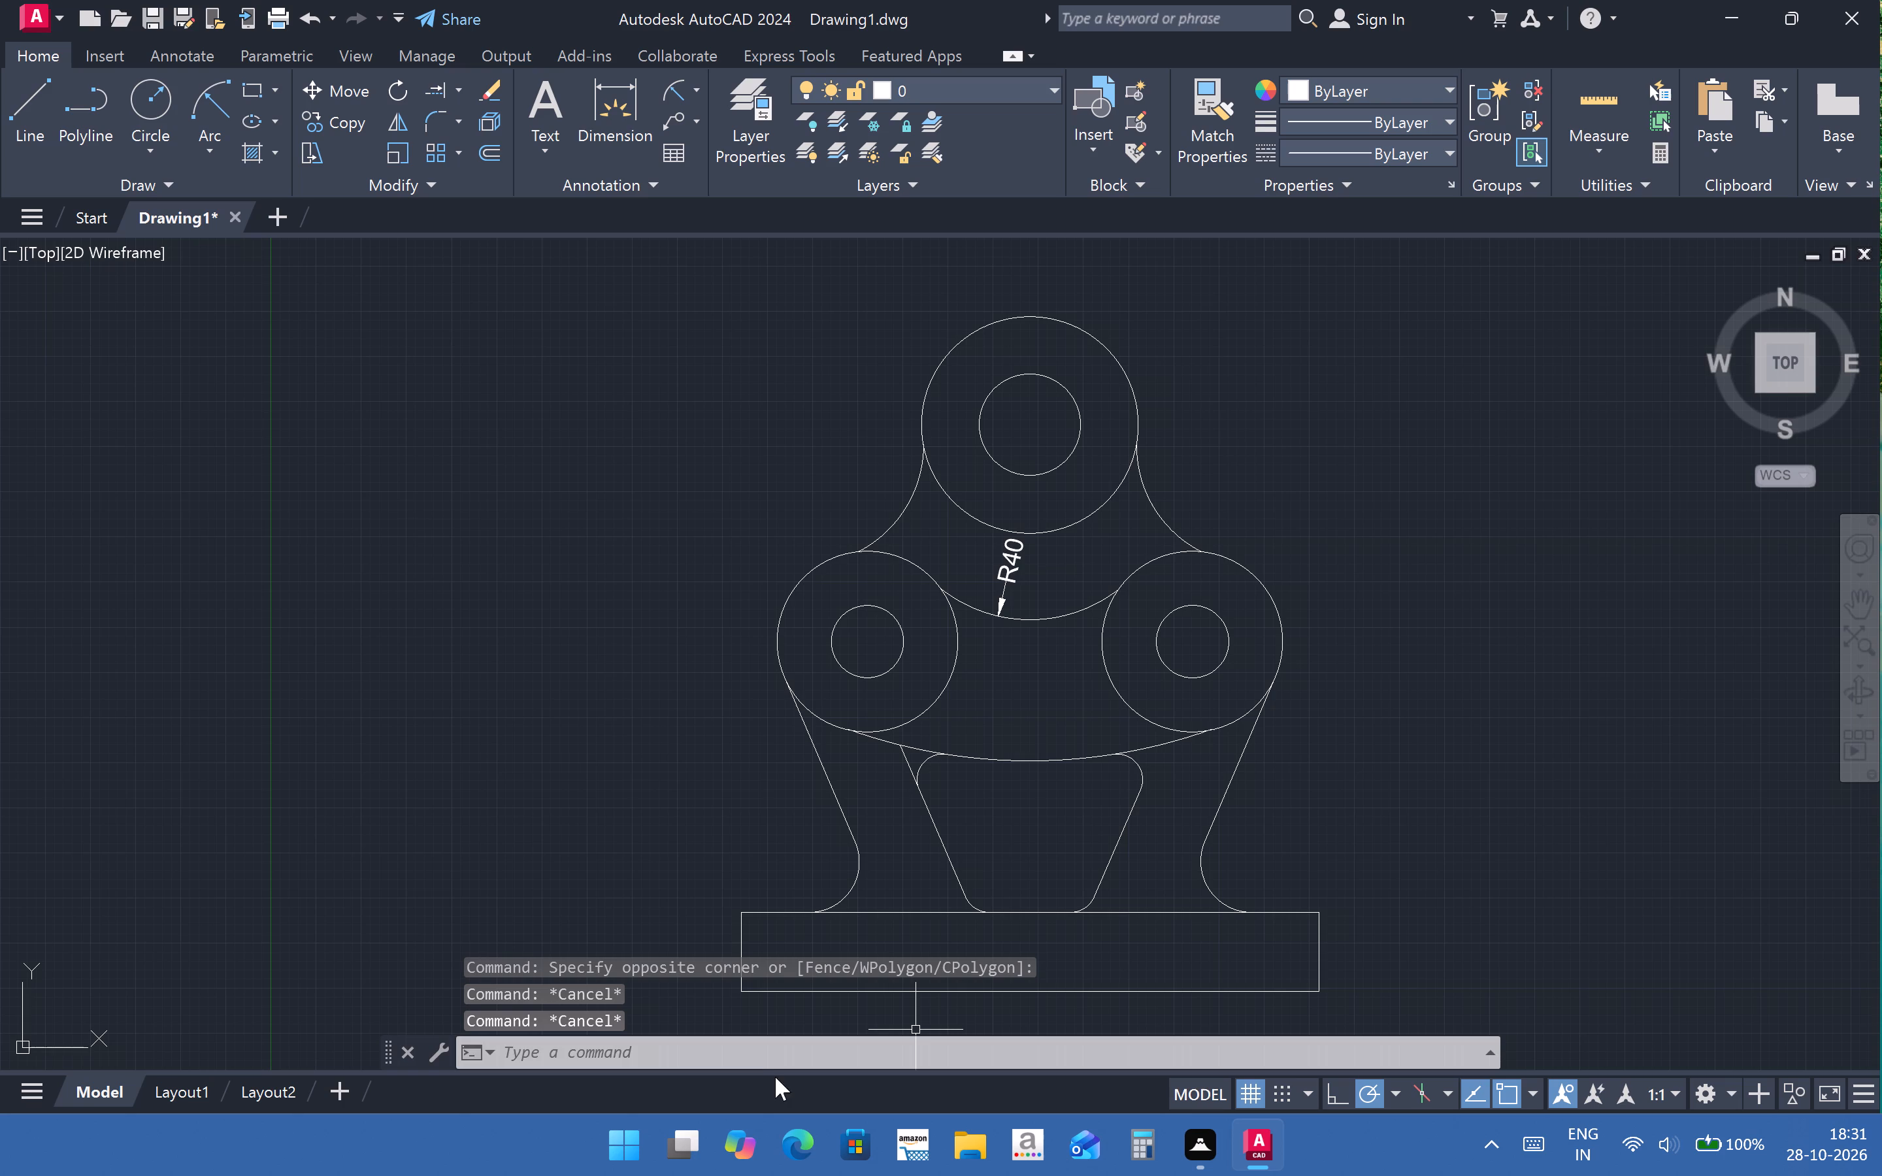
Modify the Standard dimension style to use Horizontal text alignment, make it current and close the style manager.
left_click(770, 1058)
type("dimst")
type("le")
key("Return")
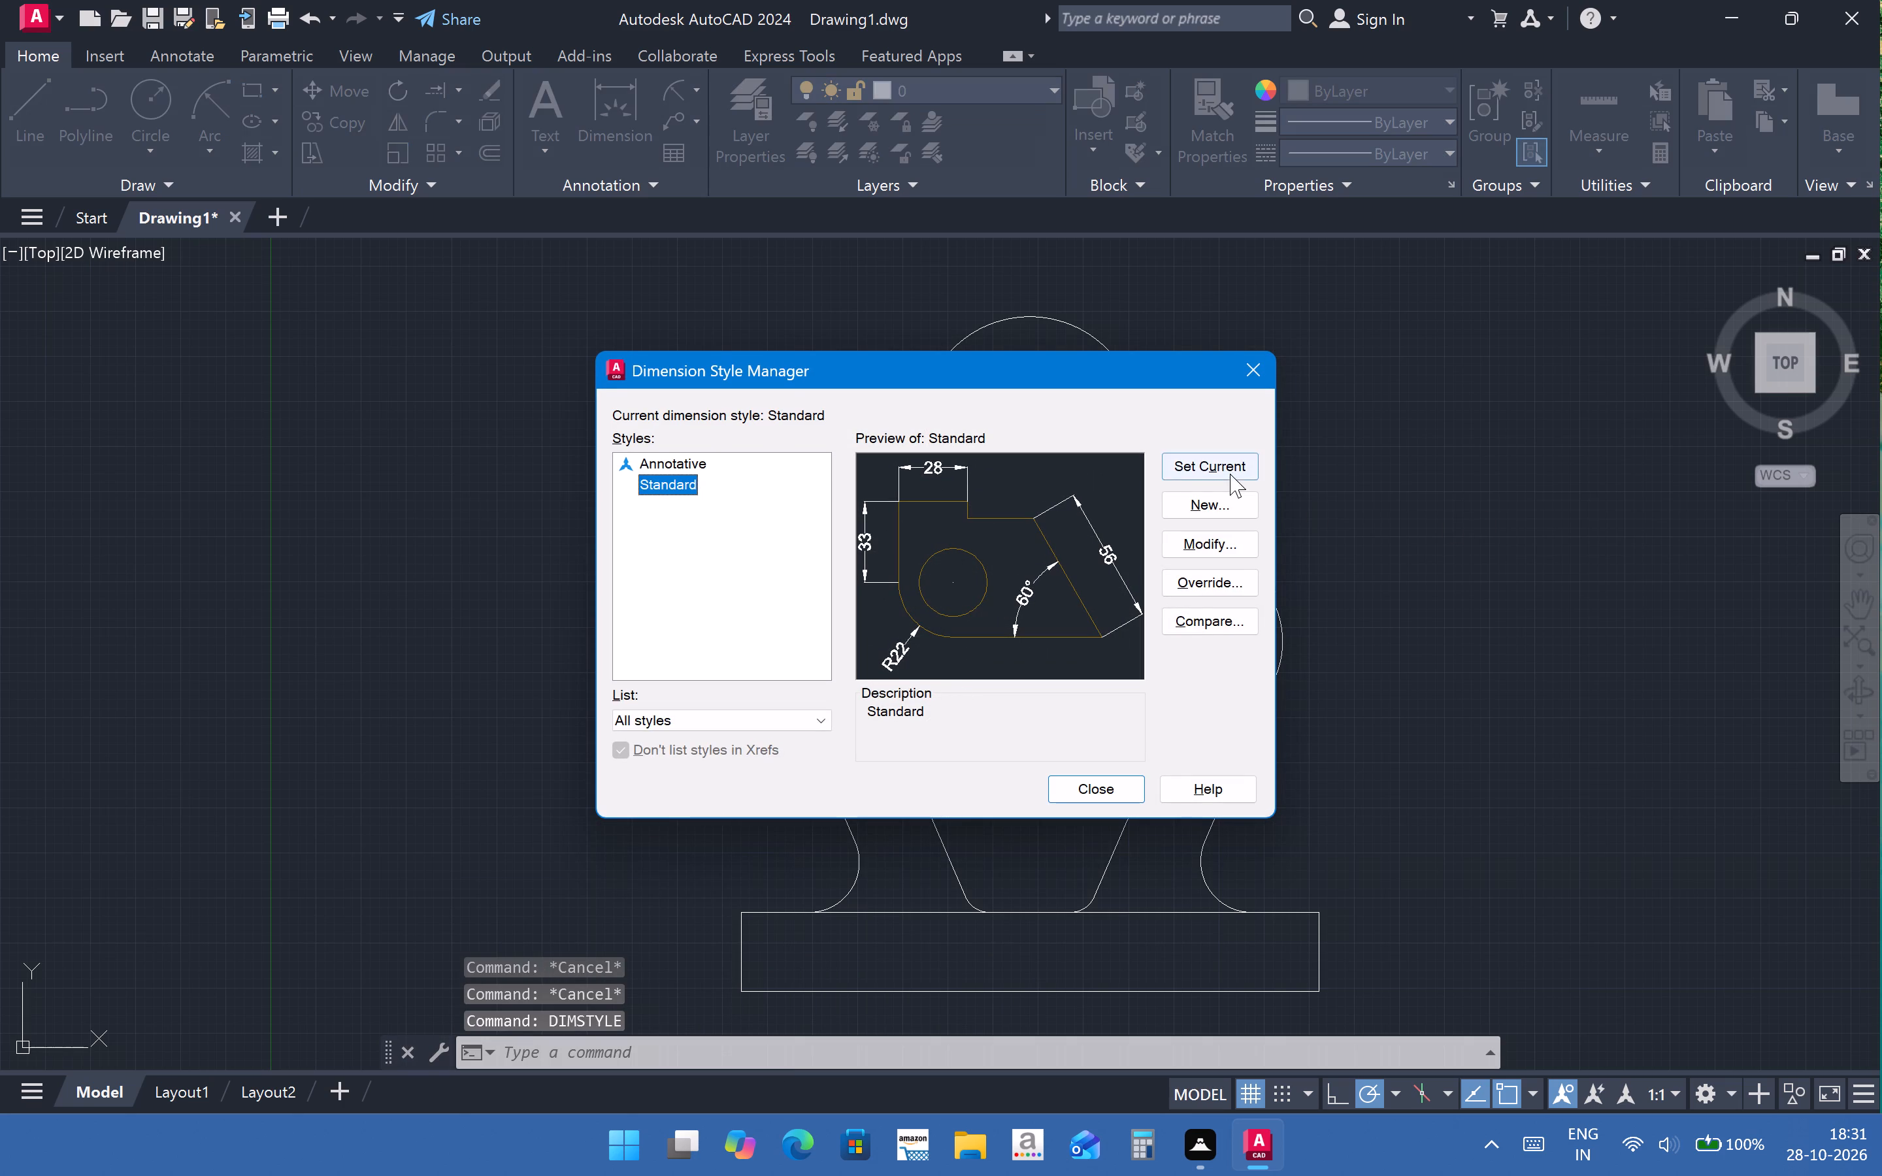
left_click(1232, 531)
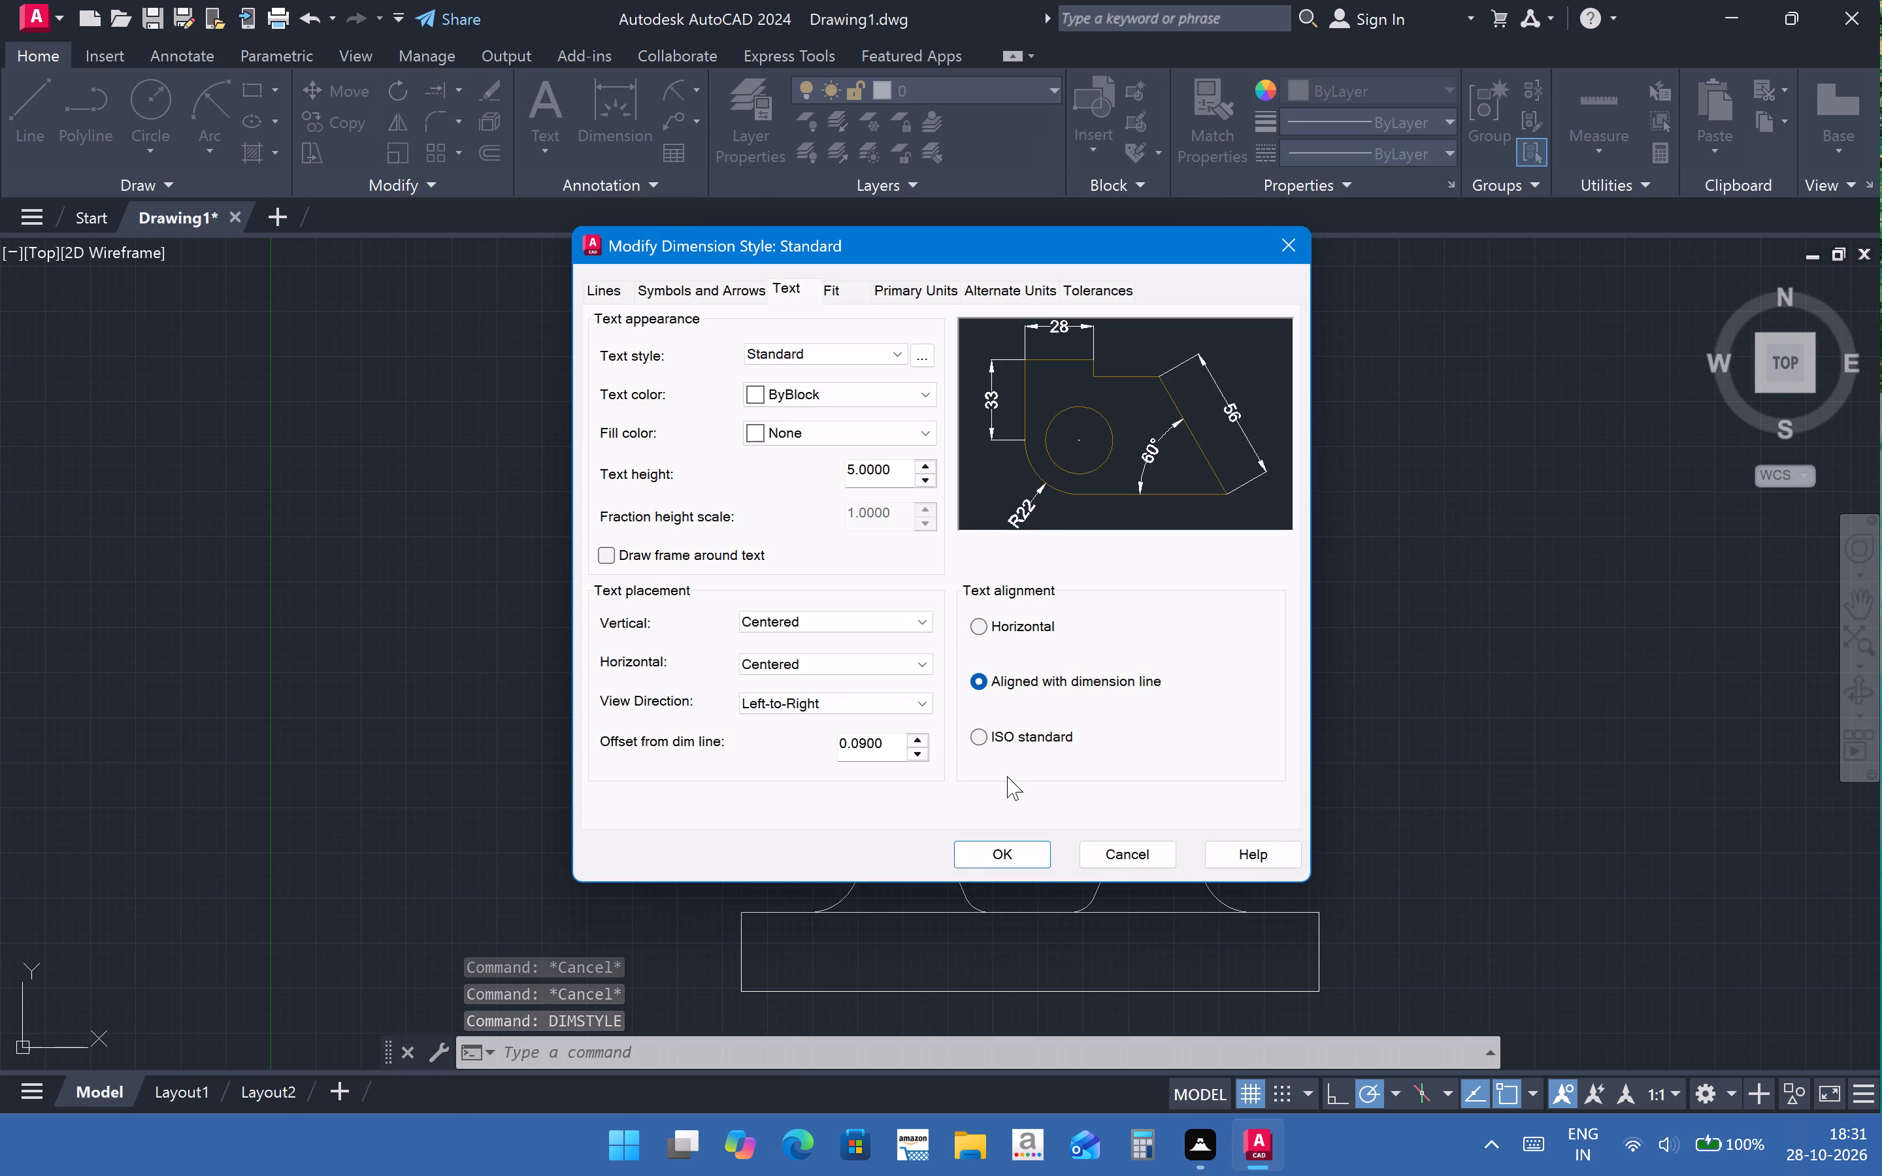
left_click(1028, 742)
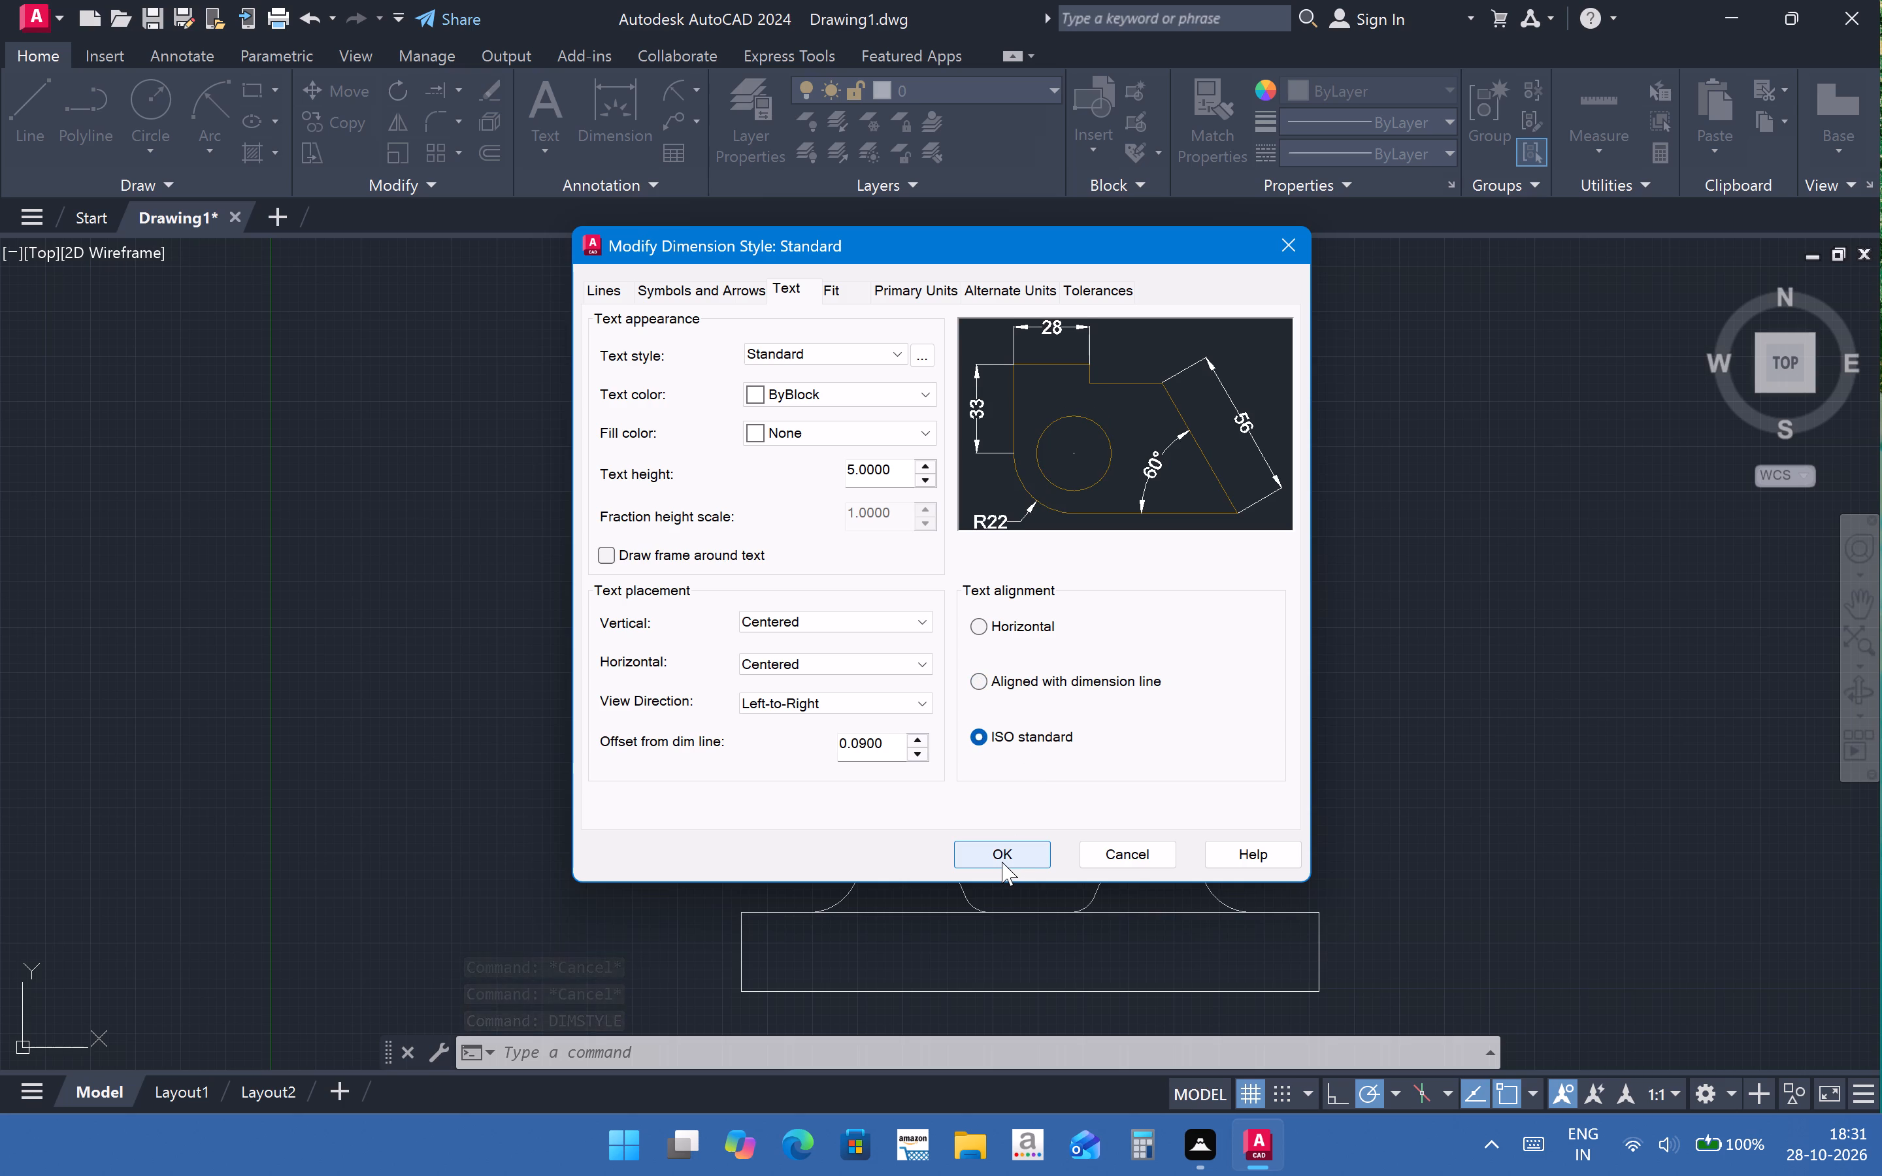
left_click(1036, 623)
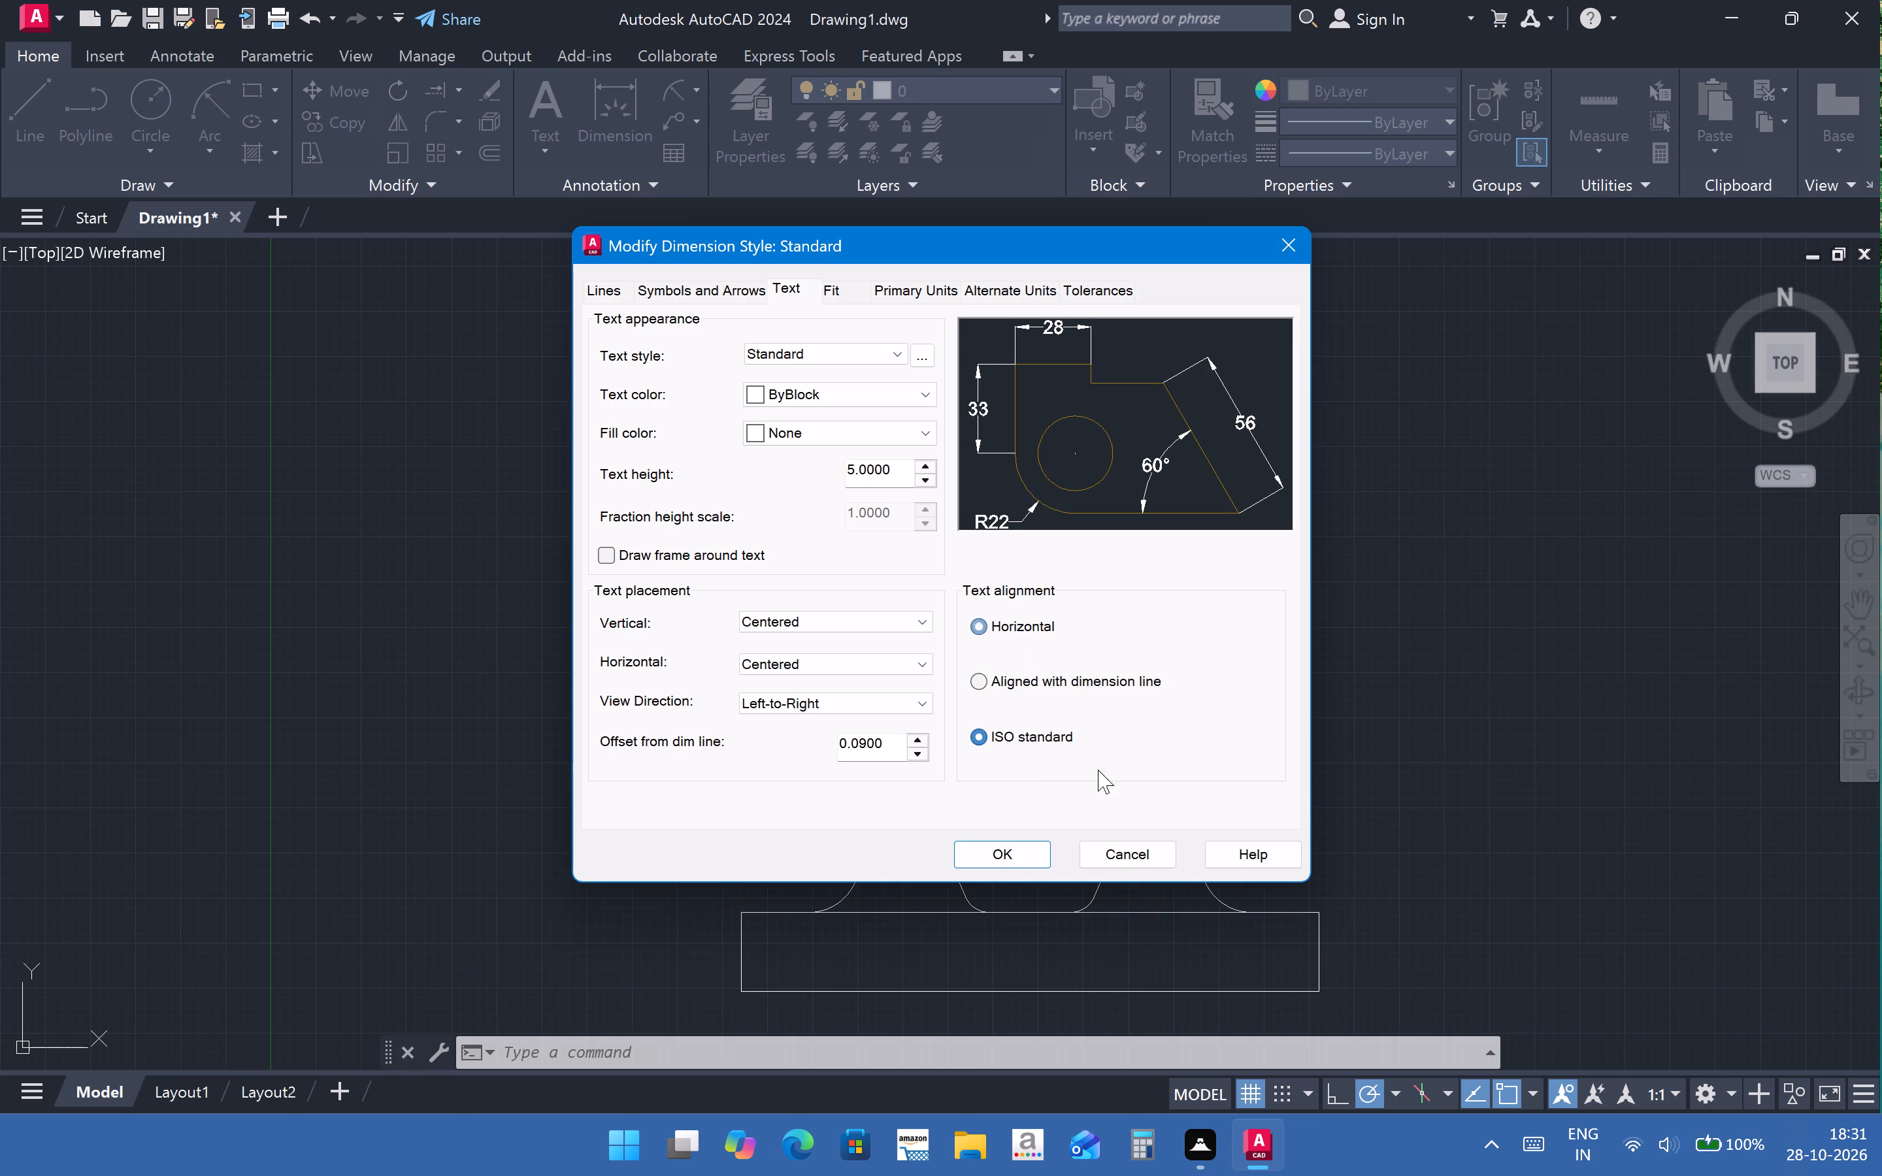
left_click(1018, 836)
left_click(1031, 851)
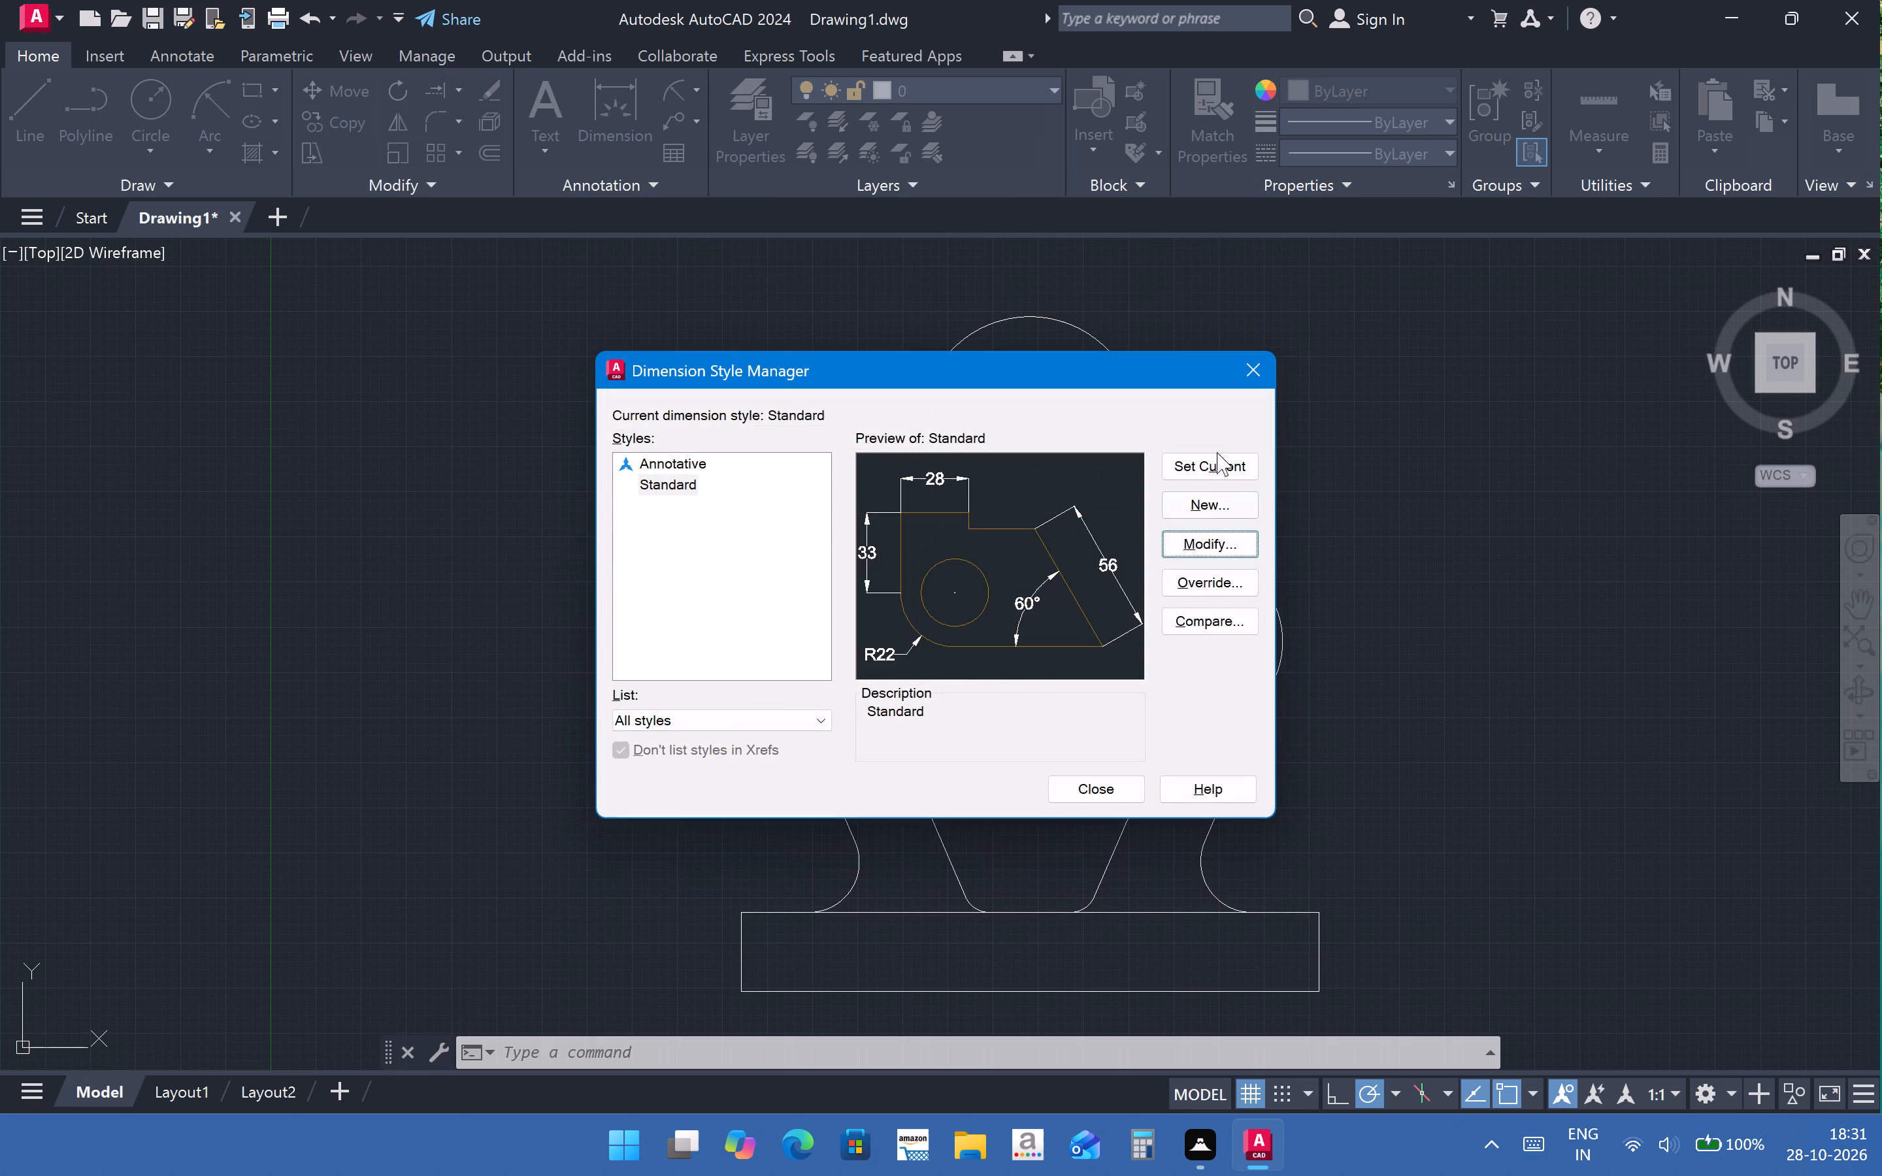
left_click(1229, 459)
left_click(1066, 806)
left_click(1091, 788)
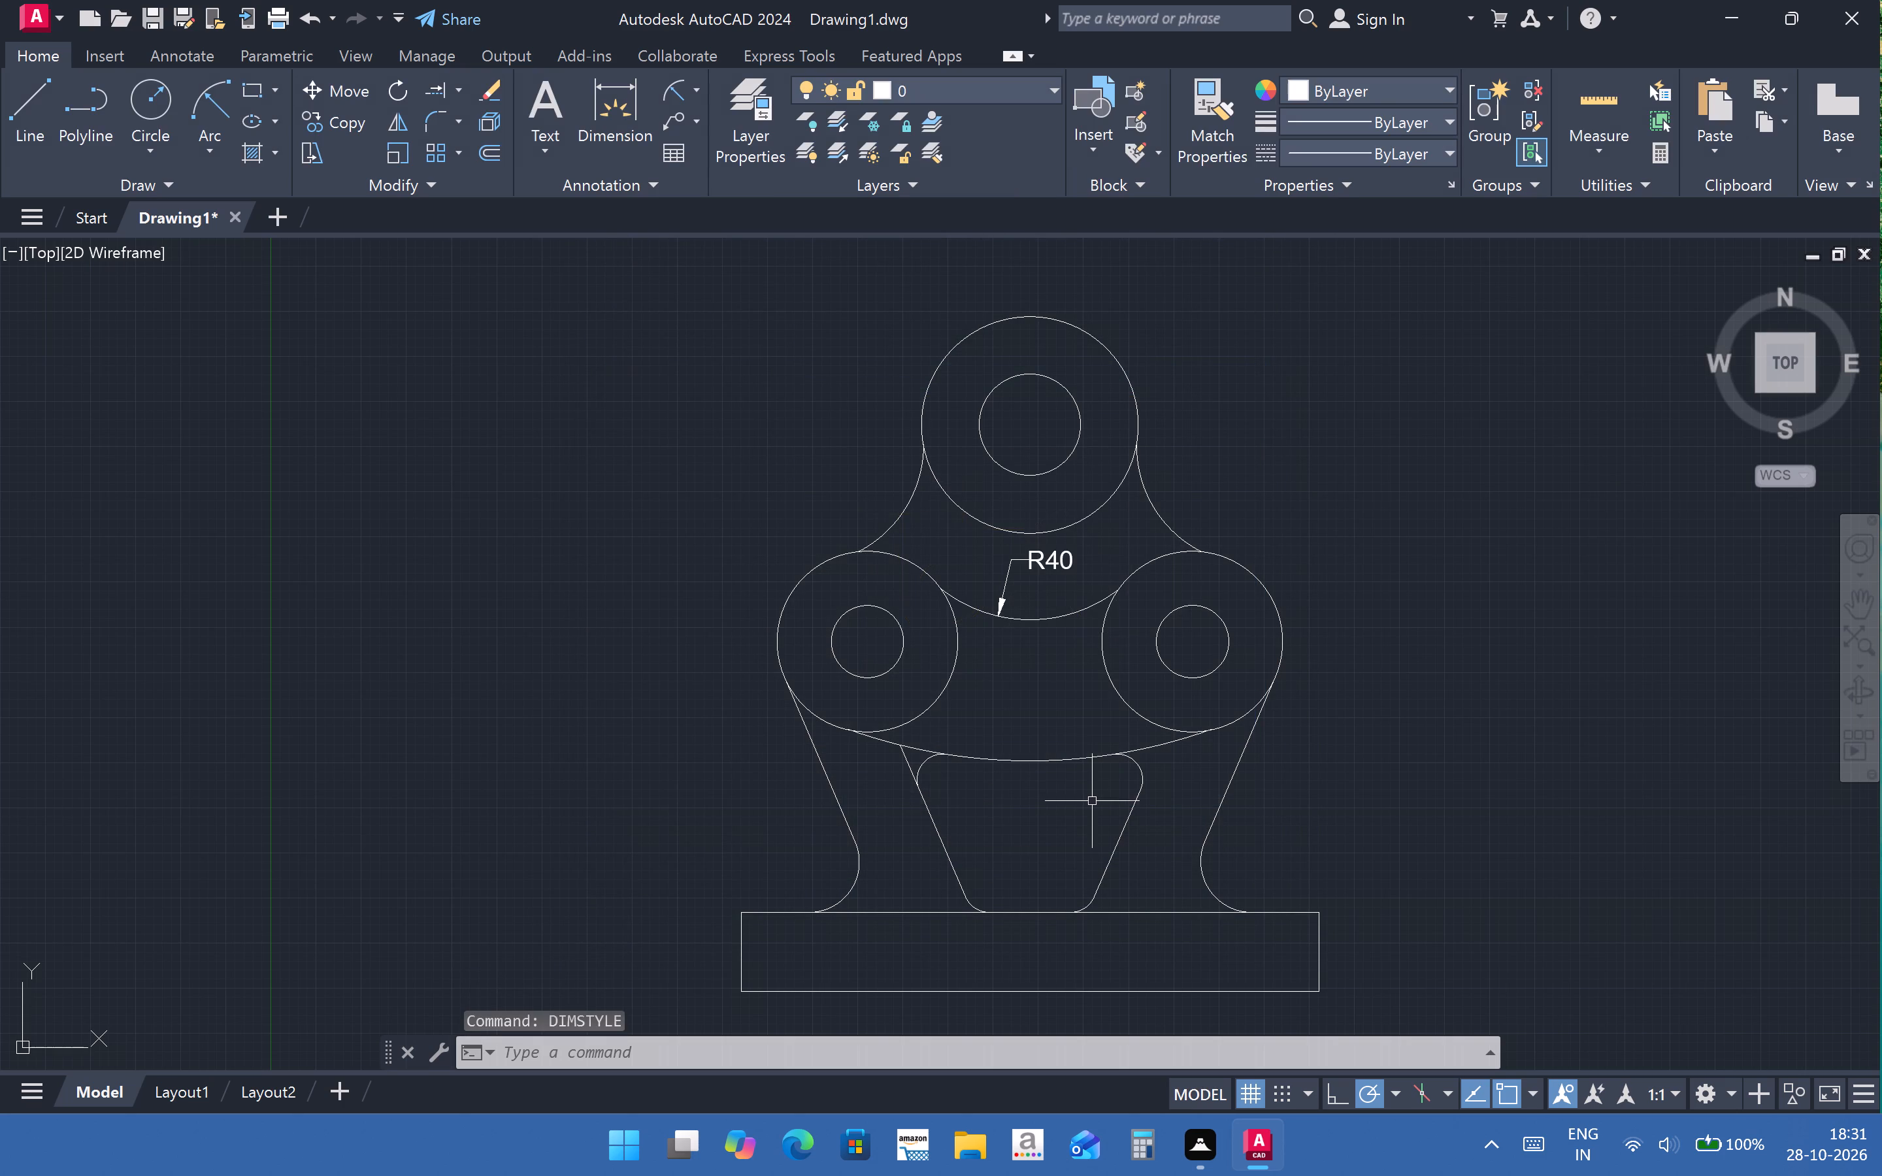
left_click(1476, 734)
left_click(1742, 831)
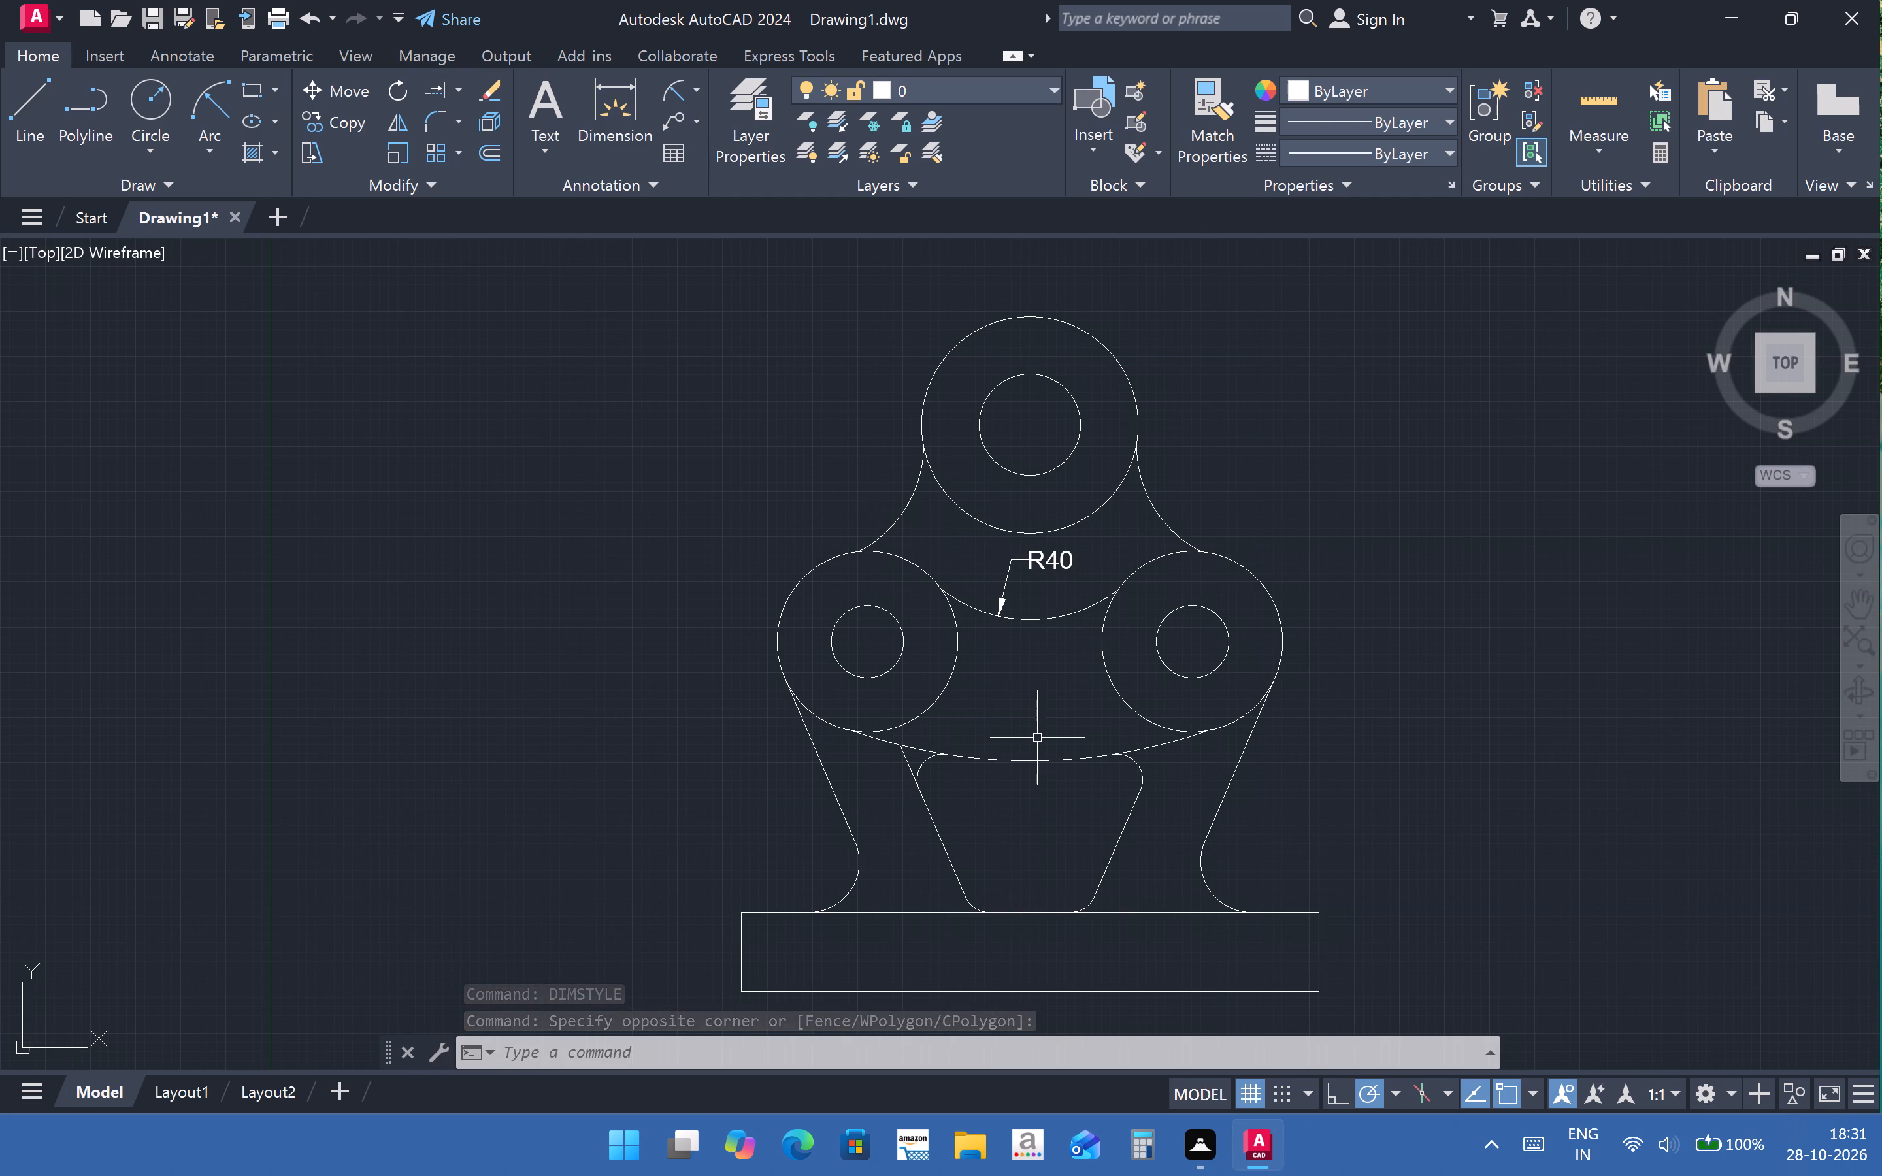
Add radius dimensions to the wide arc below the side circles, the right base fillet and the upper-right tangent arc.
left_click(659, 102)
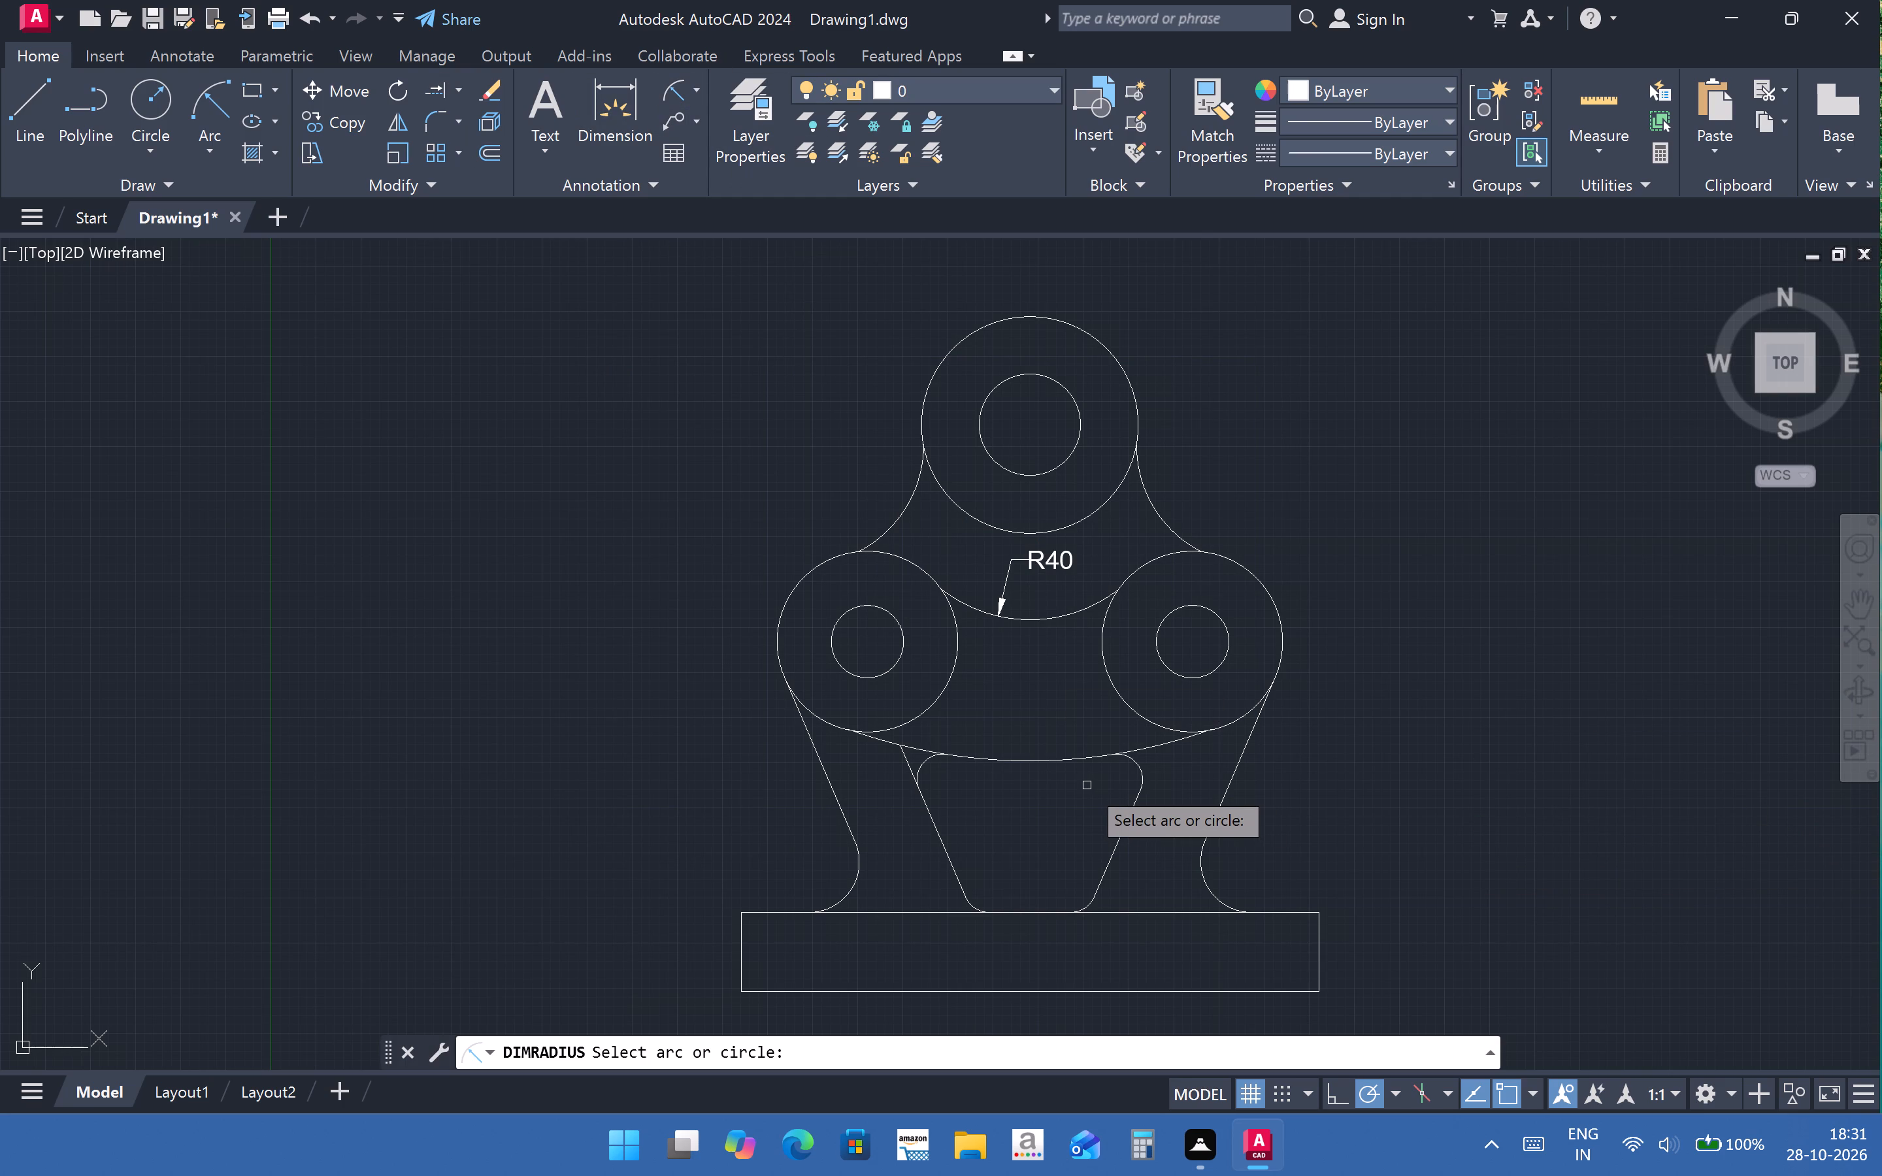
left_click(1079, 758)
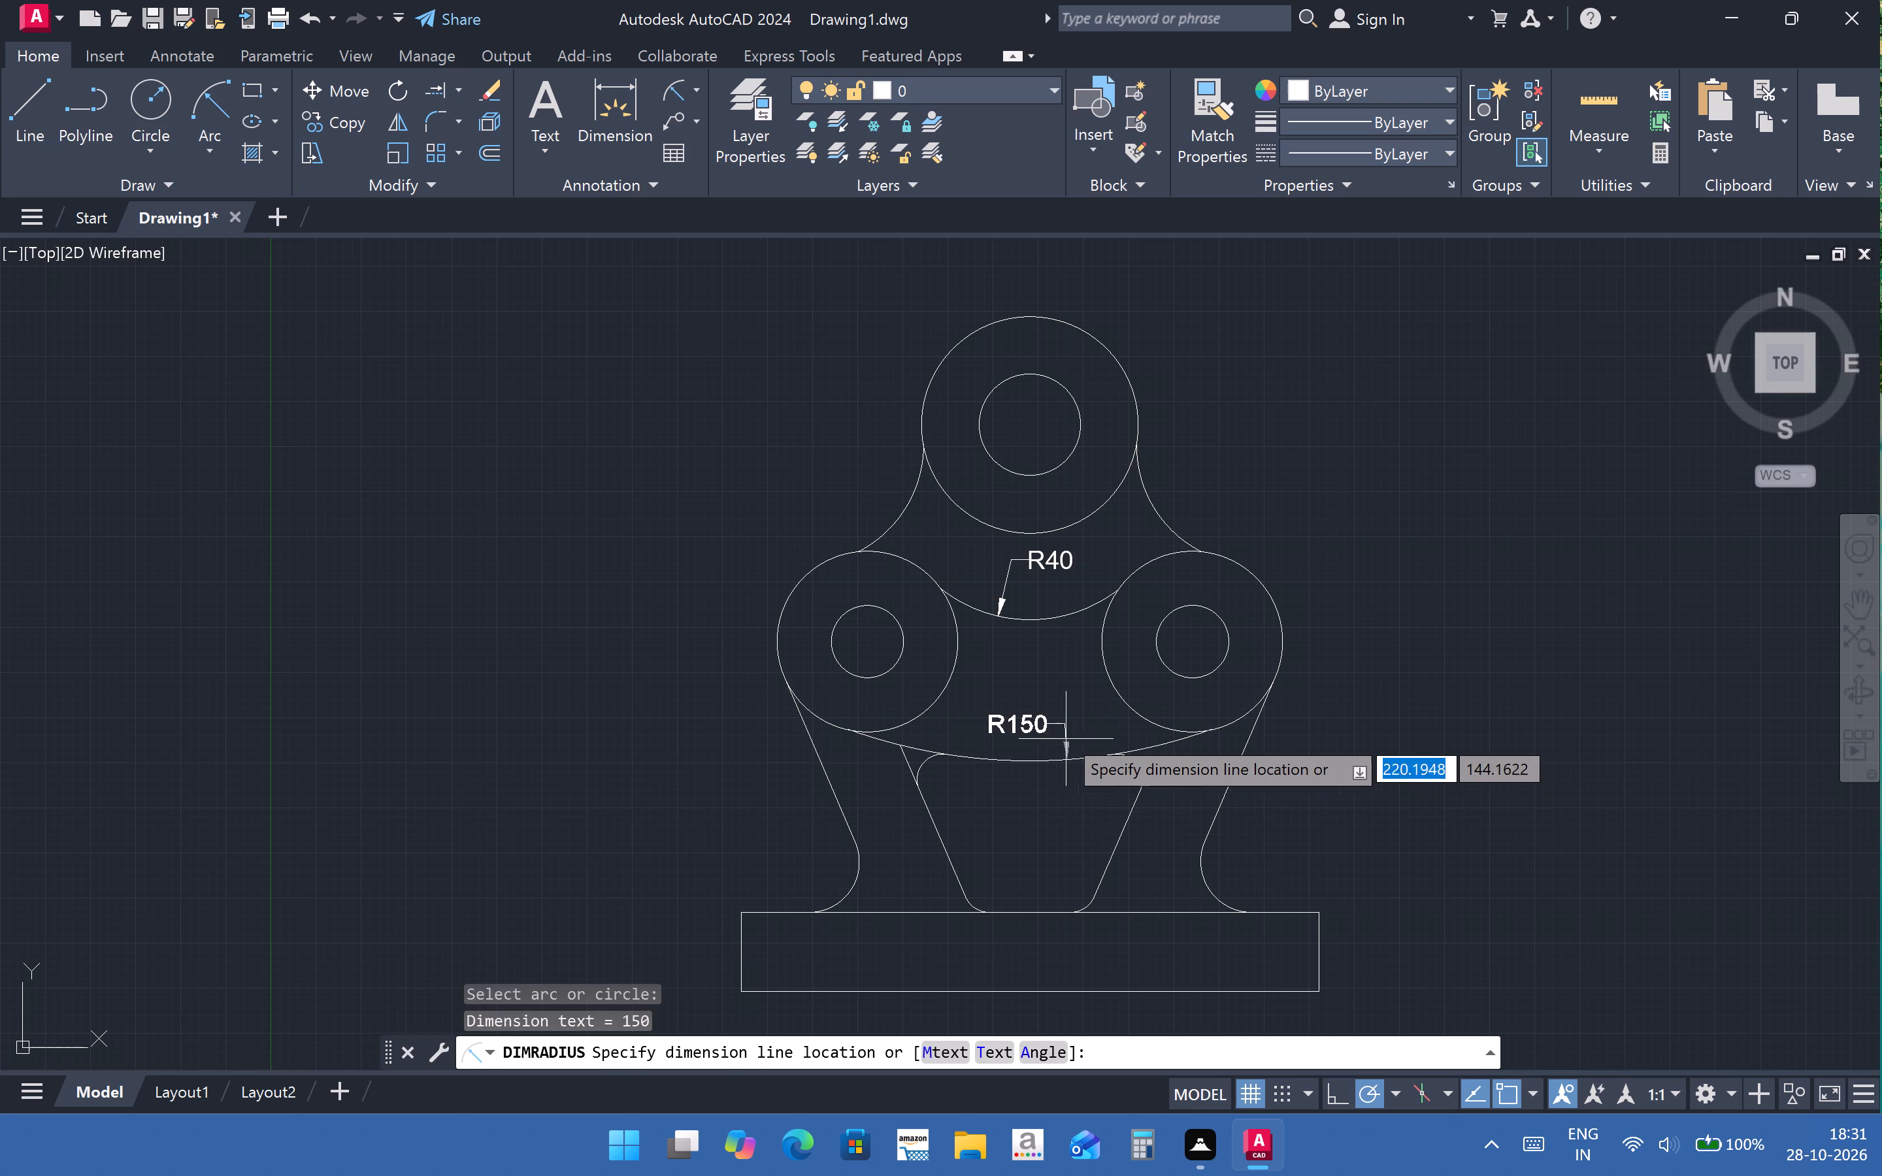
left_click(1053, 723)
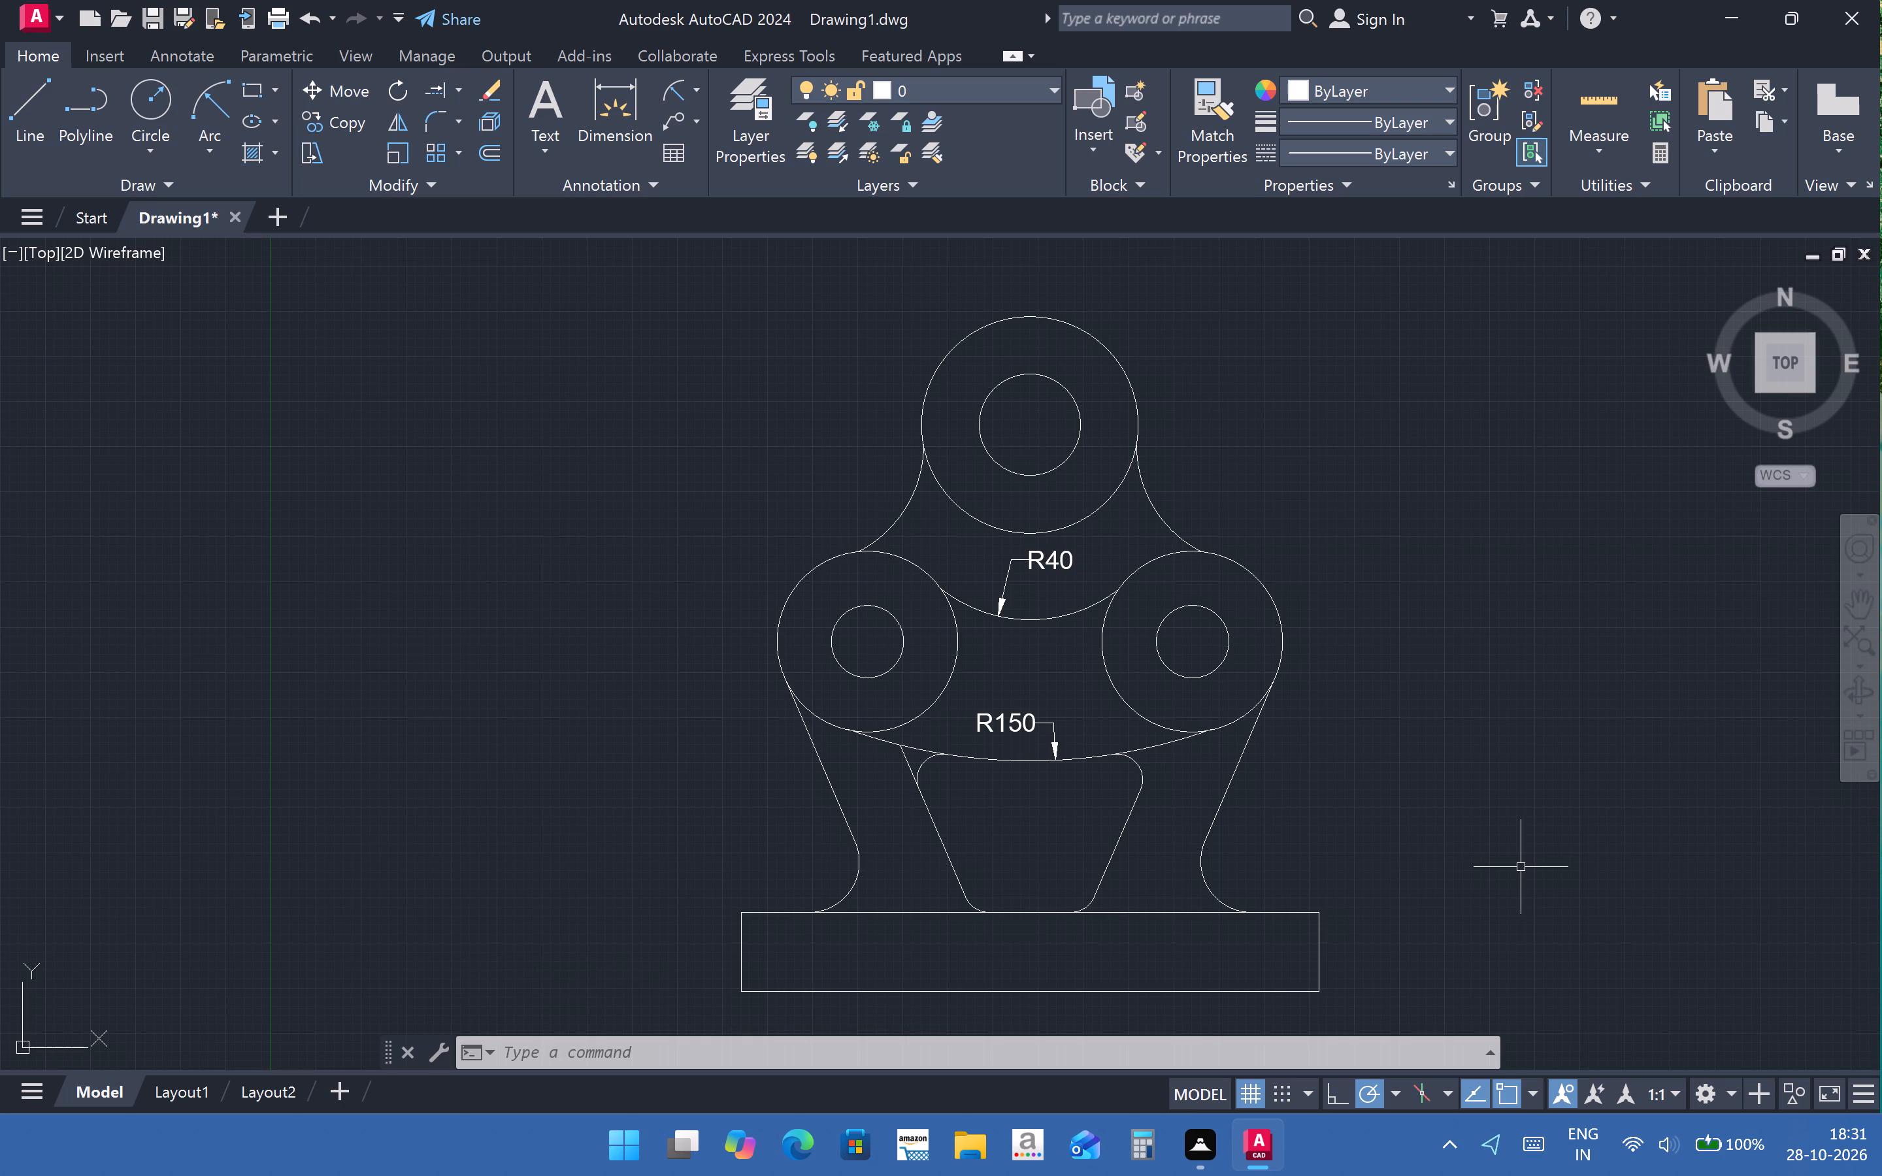
key("Return")
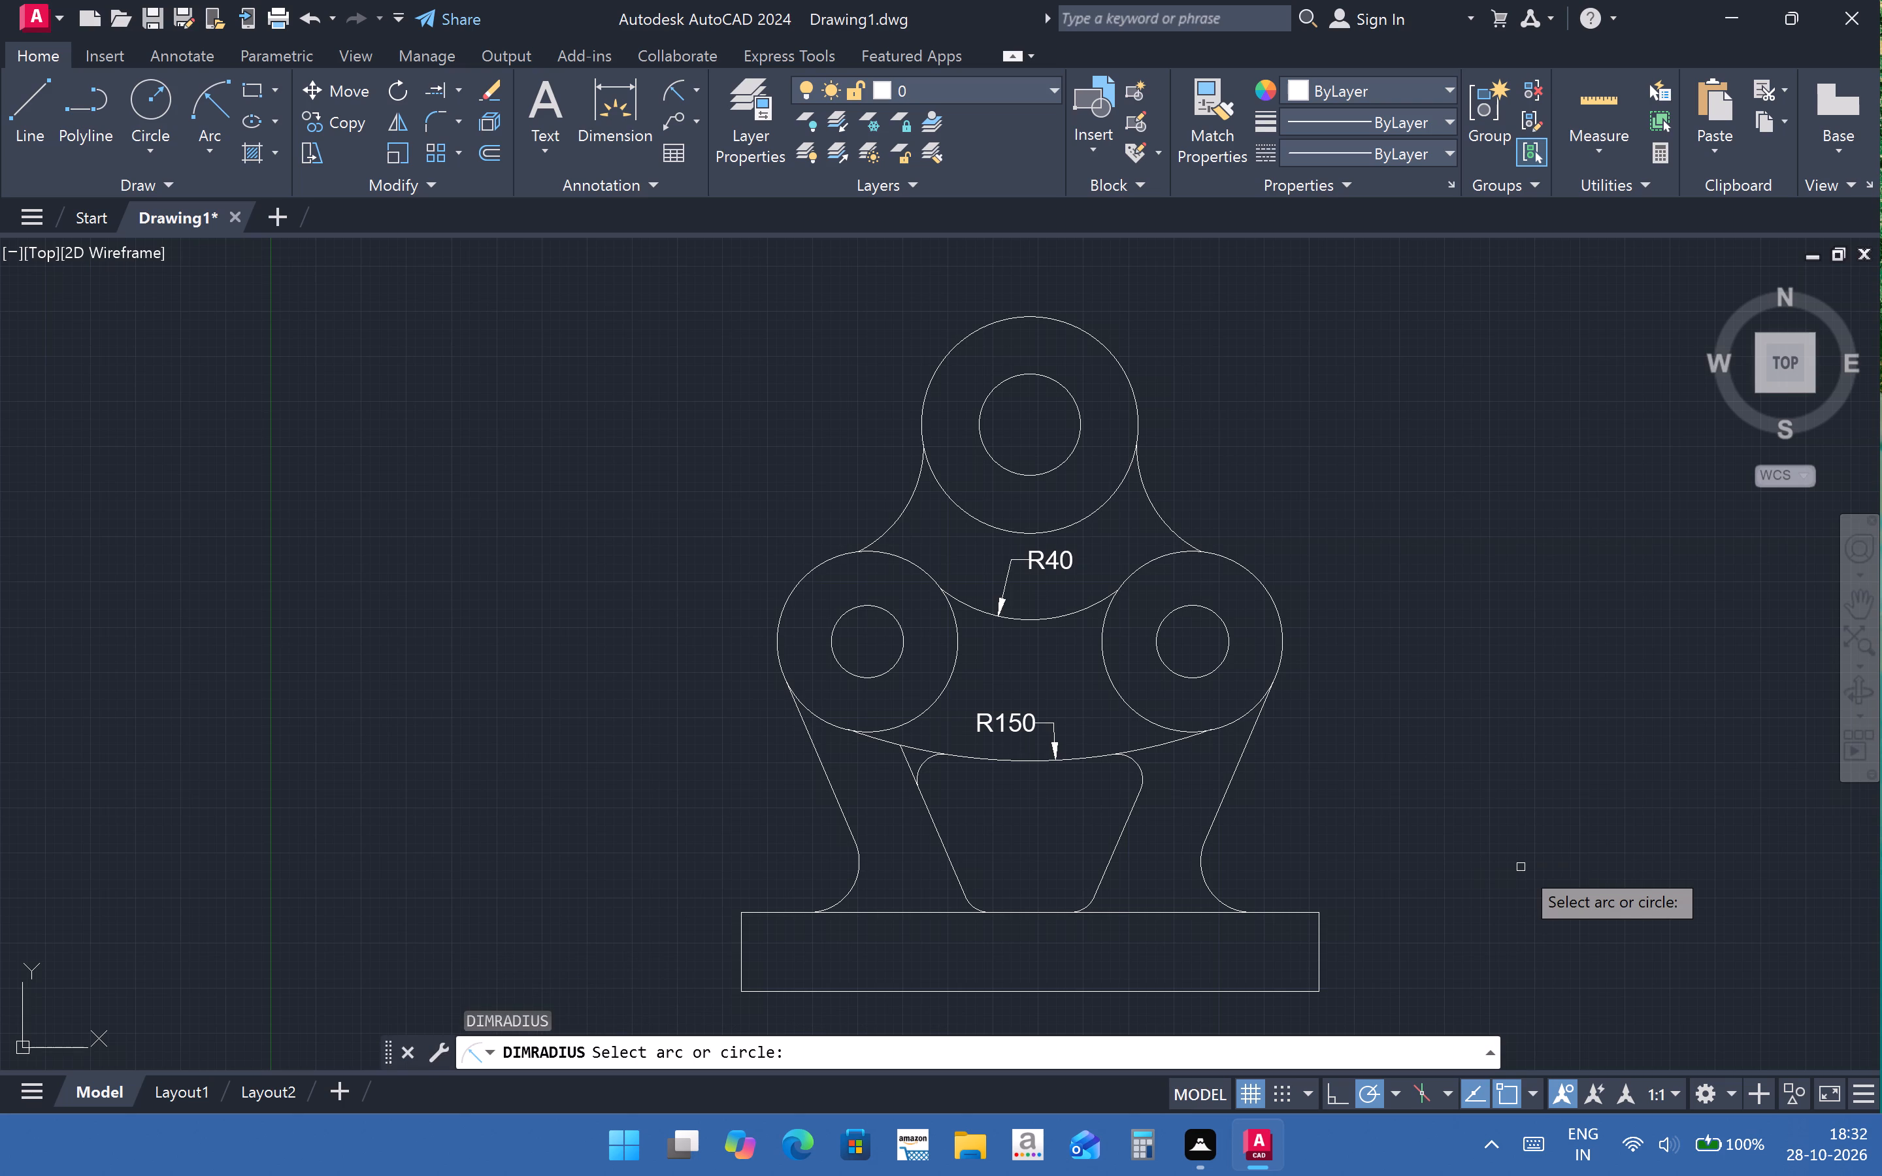
left_click(1215, 890)
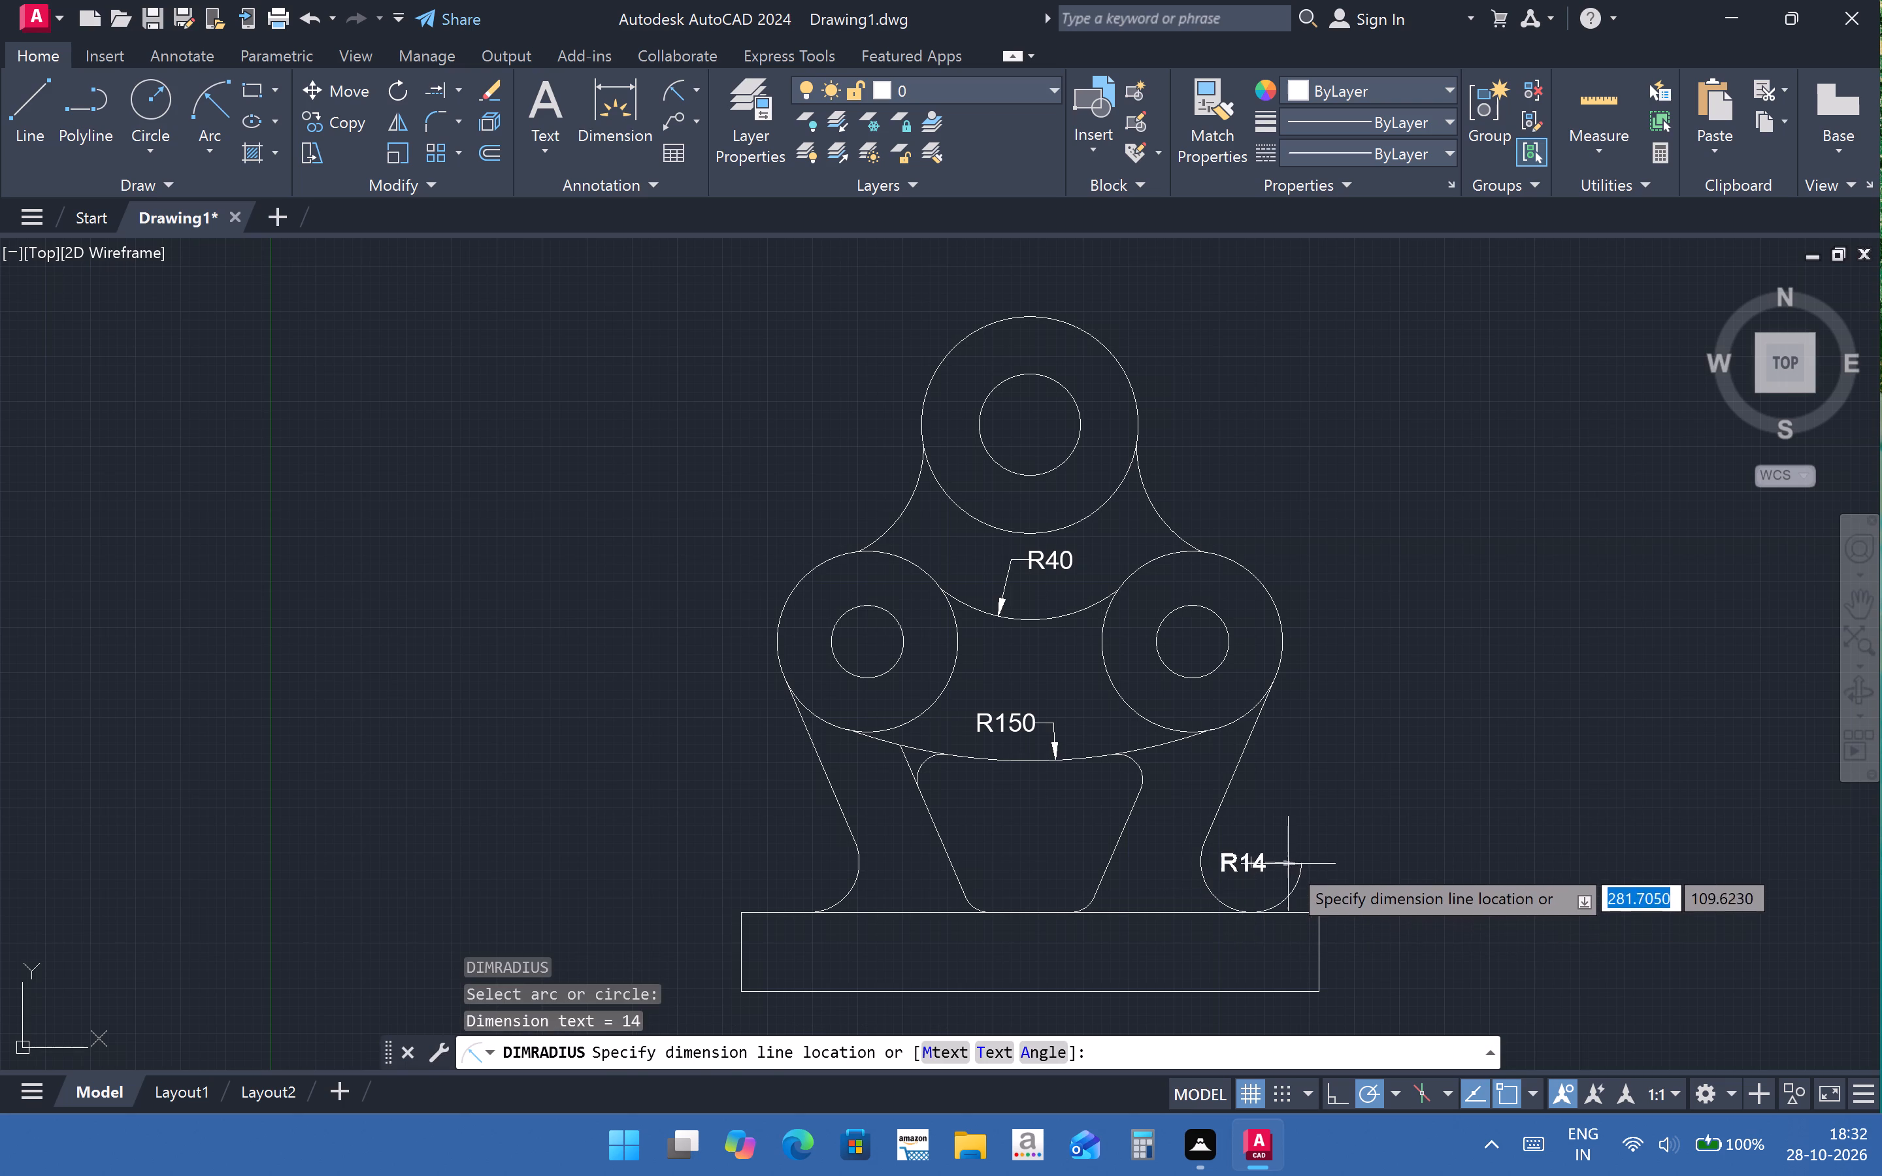
left_click(1237, 867)
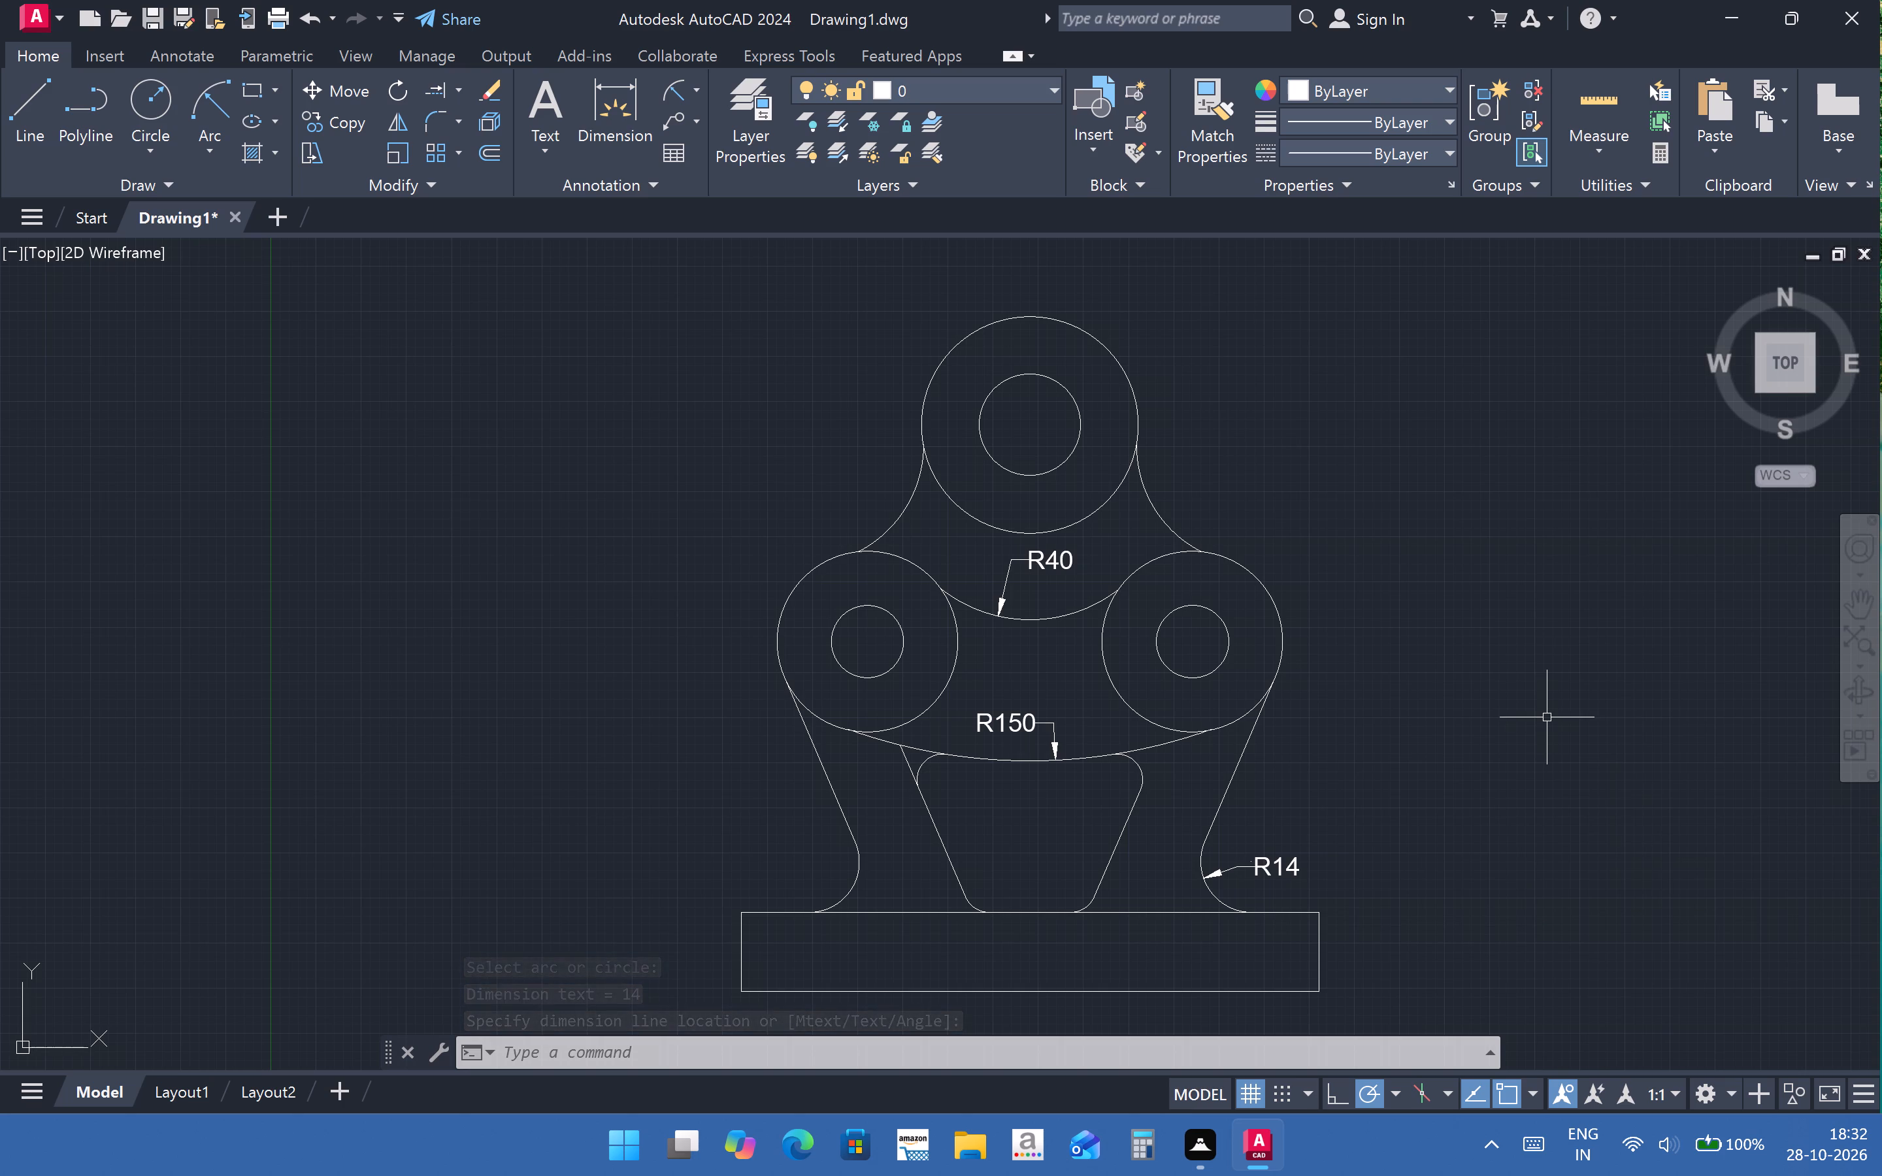
key("Return")
left_click(1164, 525)
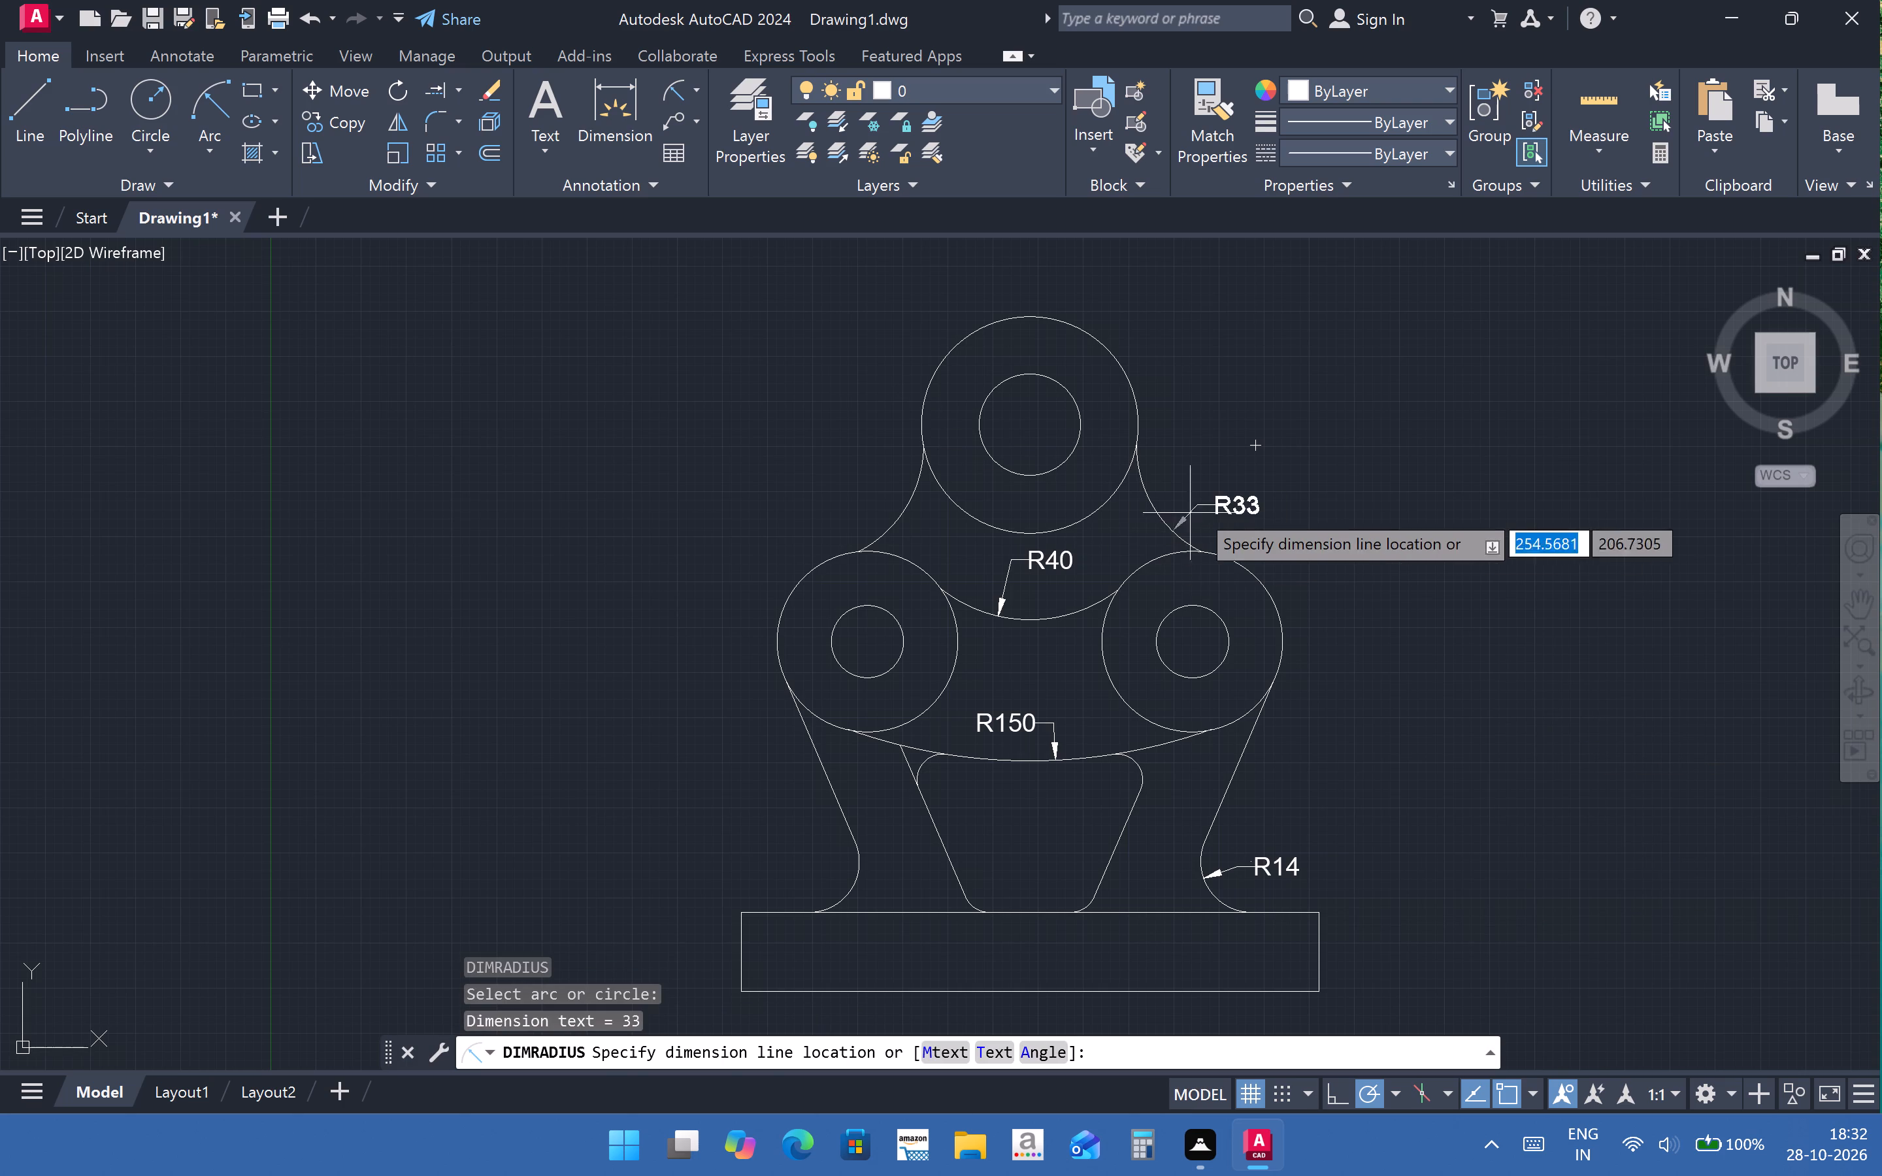
left_click(1208, 489)
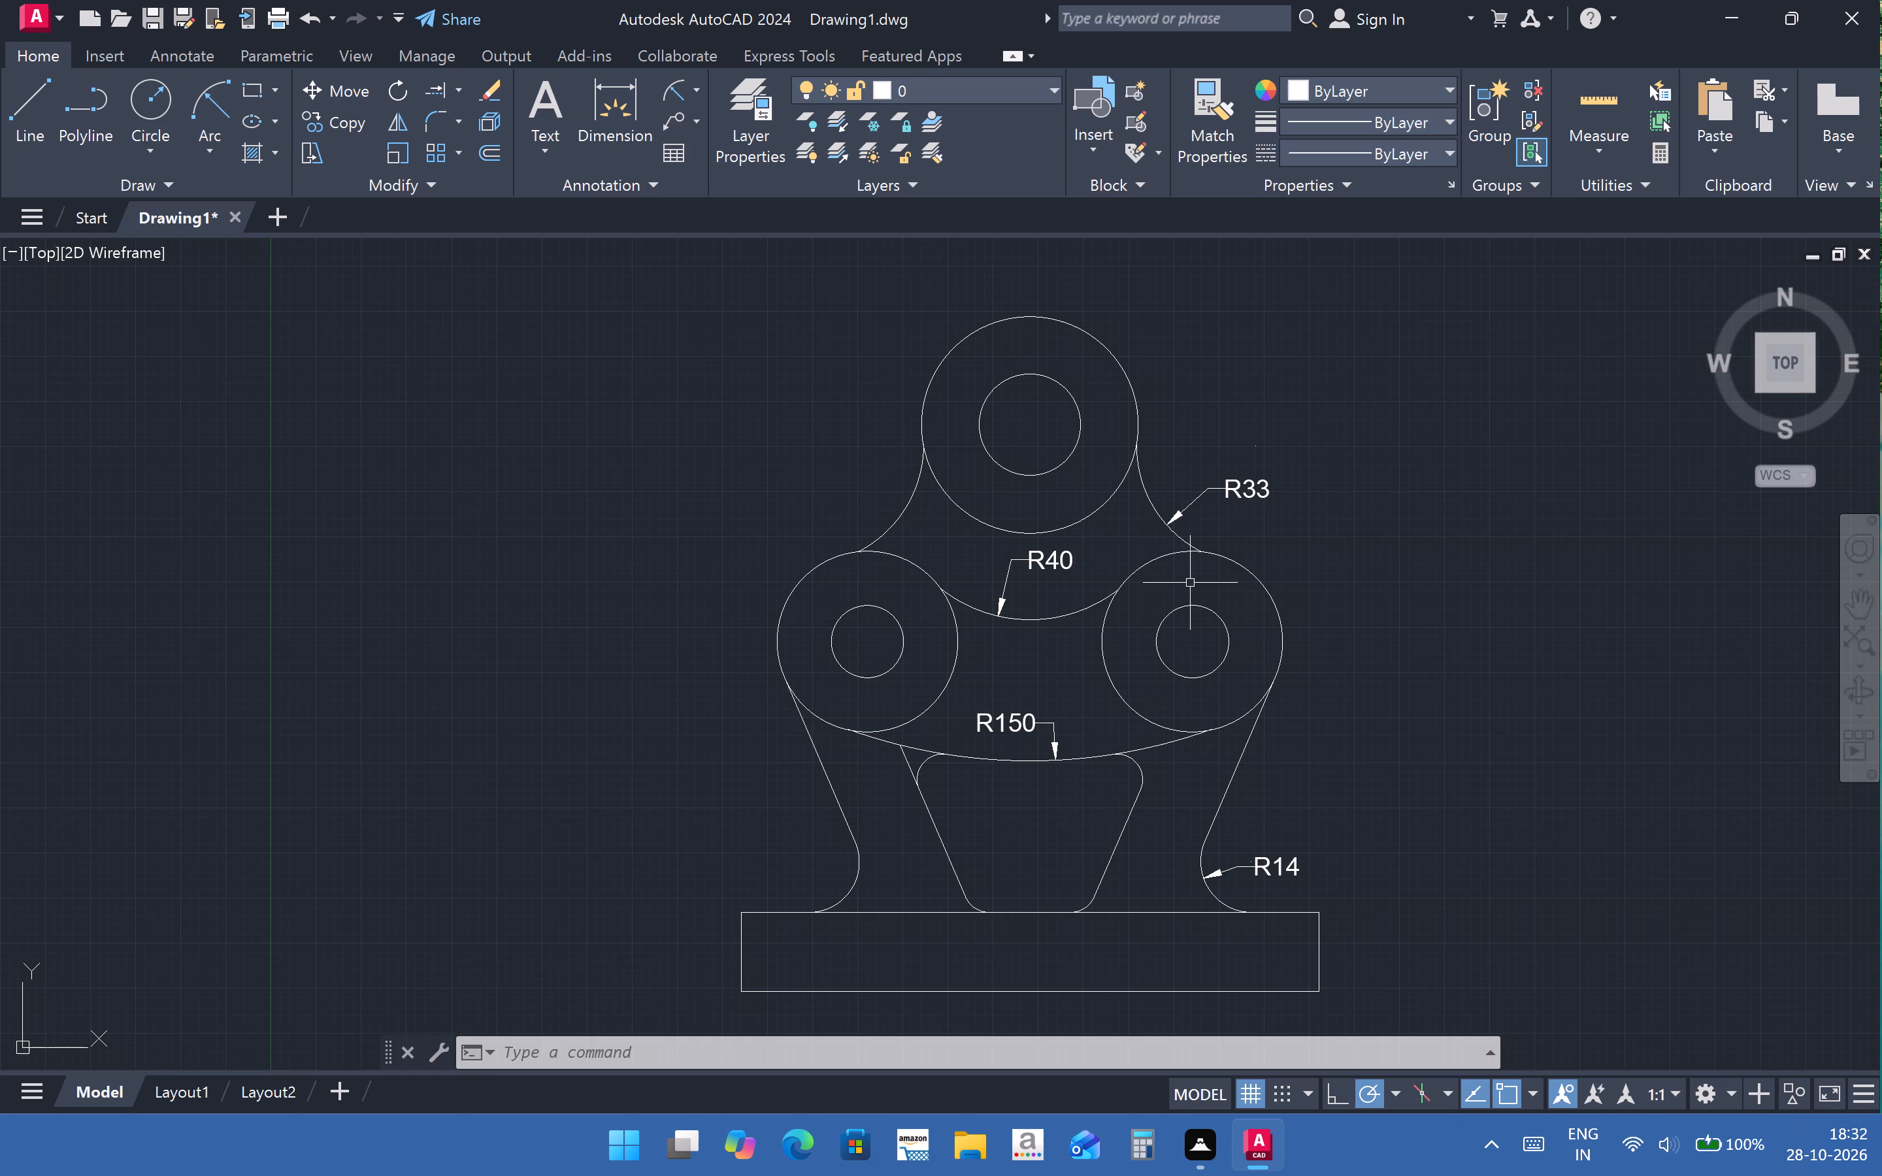
Create a new layer named CENTER.
left_click(1051, 90)
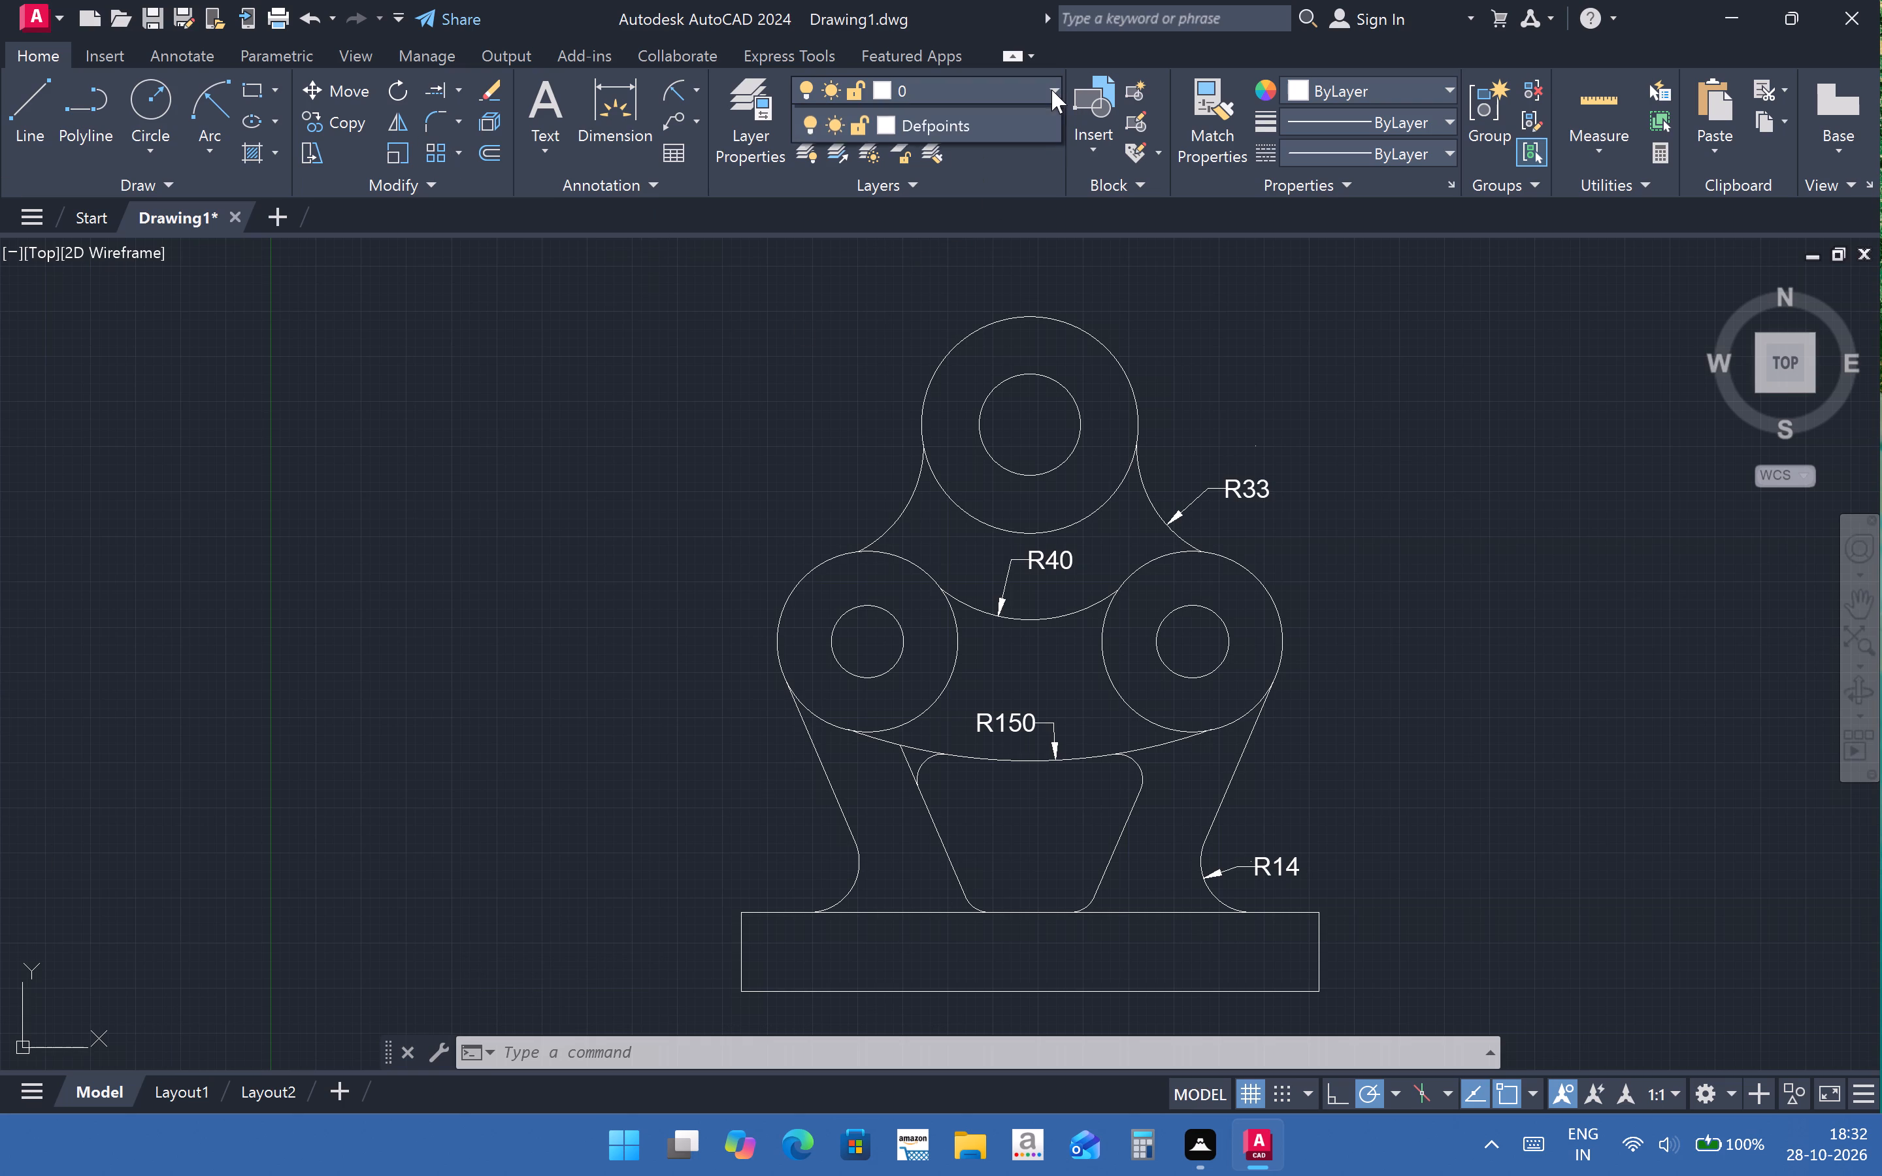
left_click(1001, 78)
left_click(763, 135)
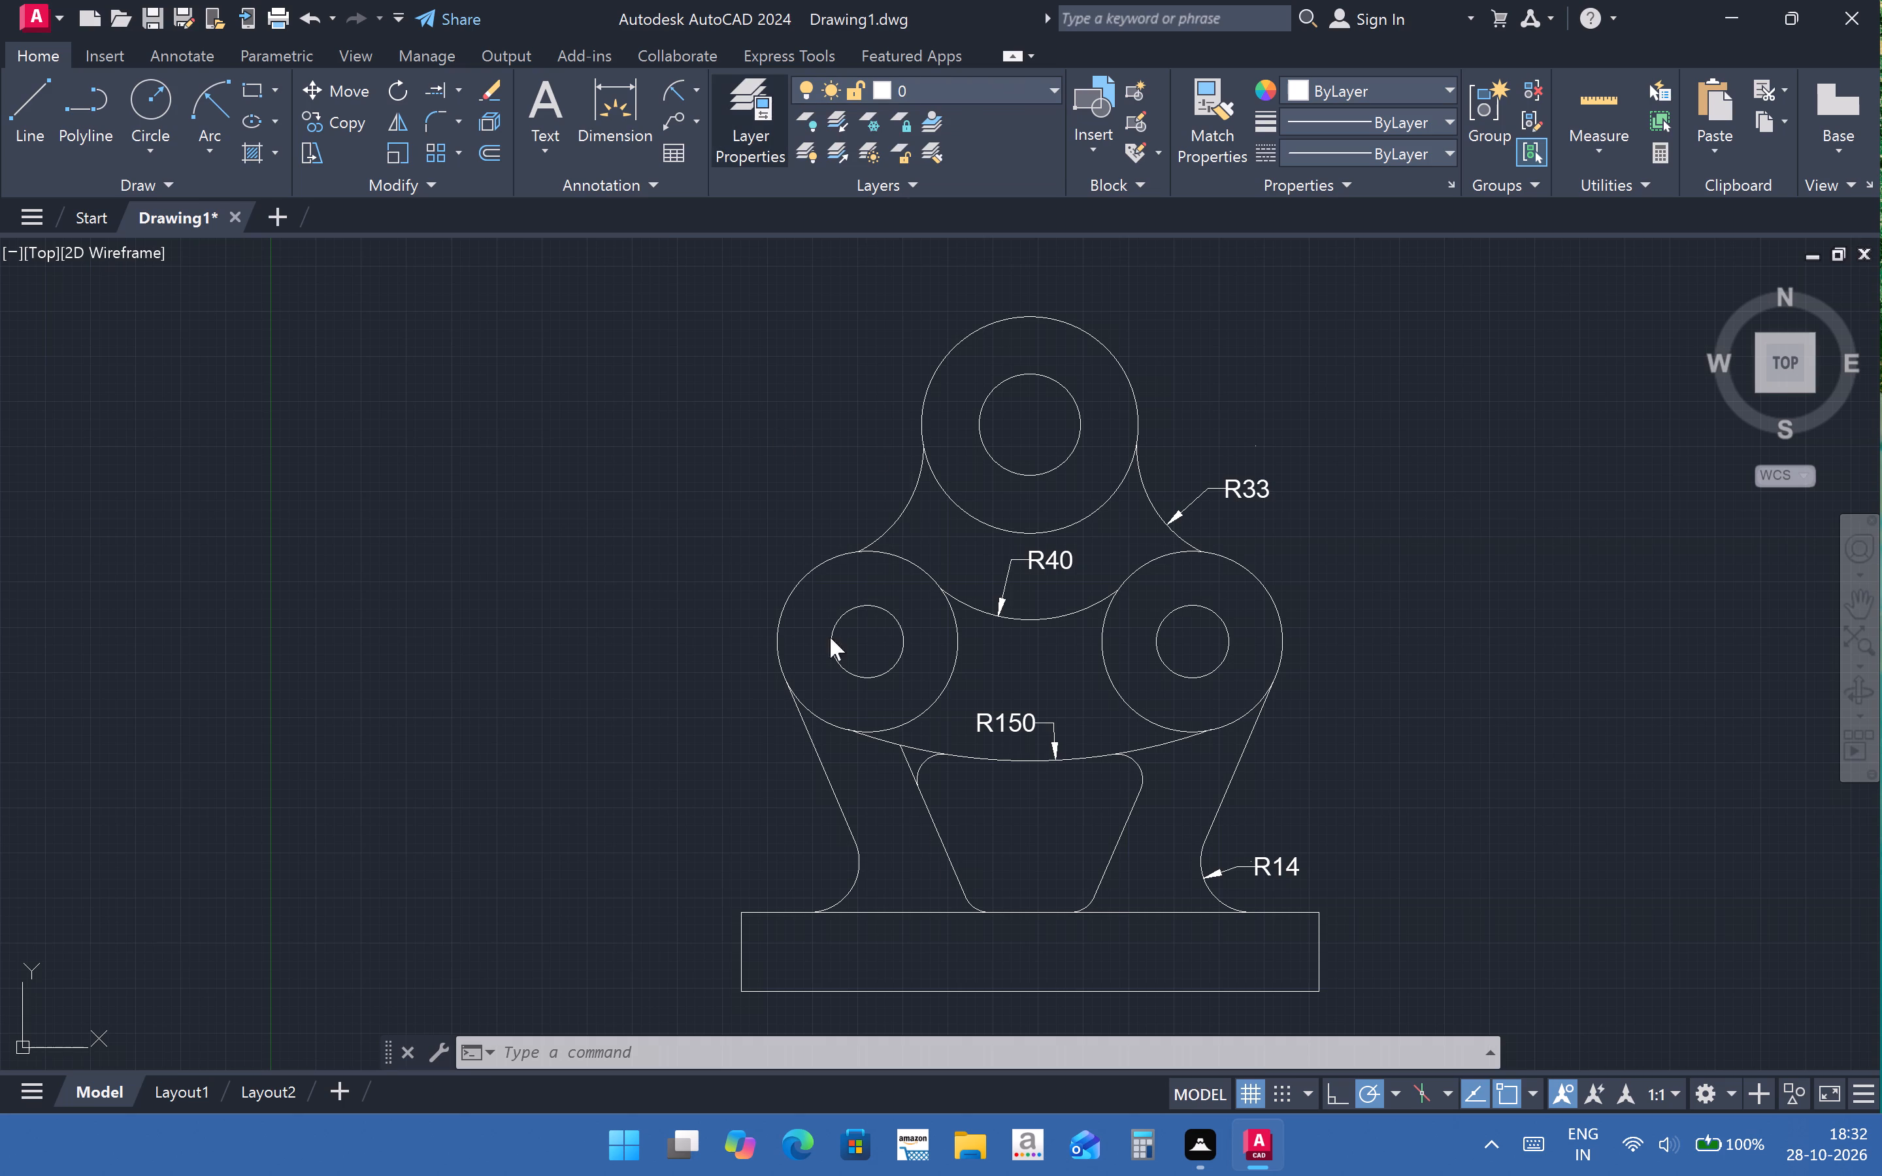
left_click(240, 120)
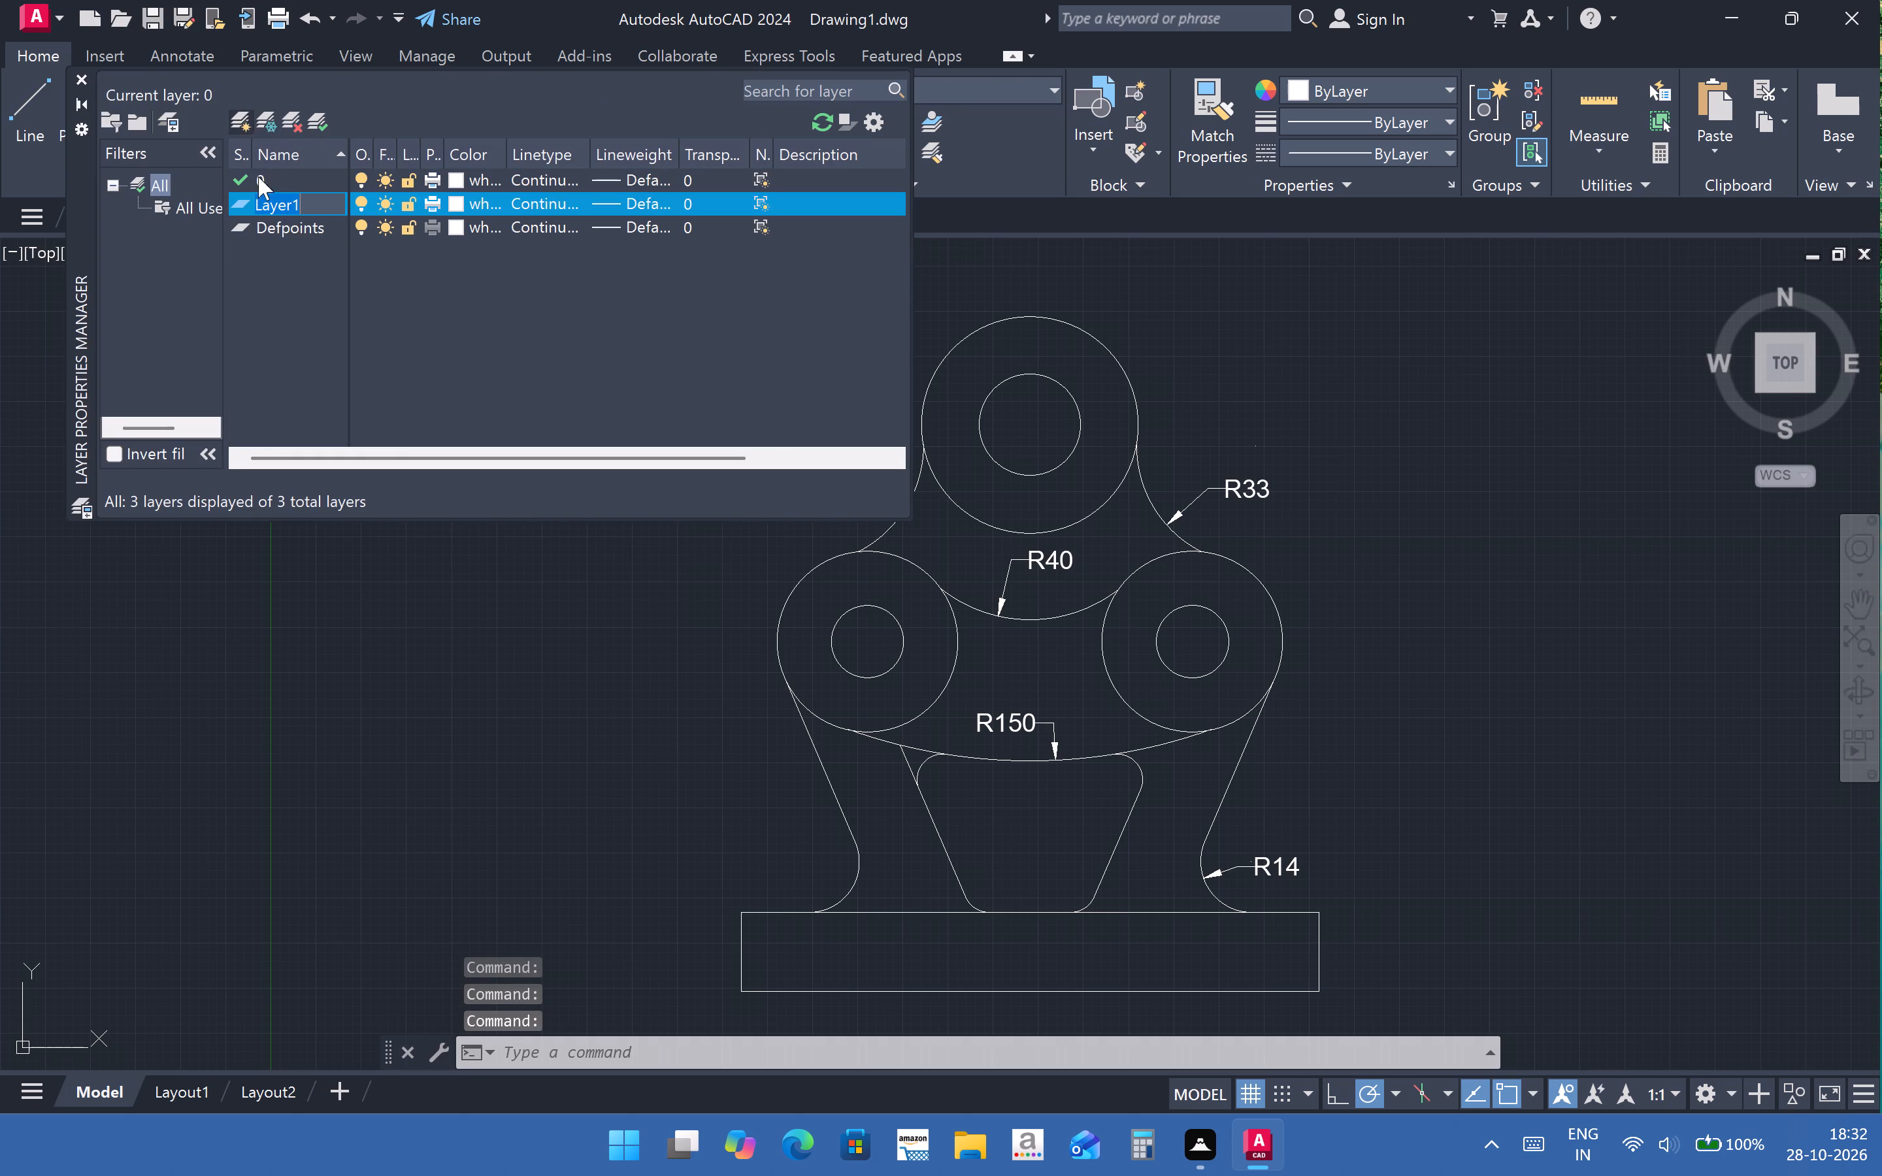
key("BackSpace")
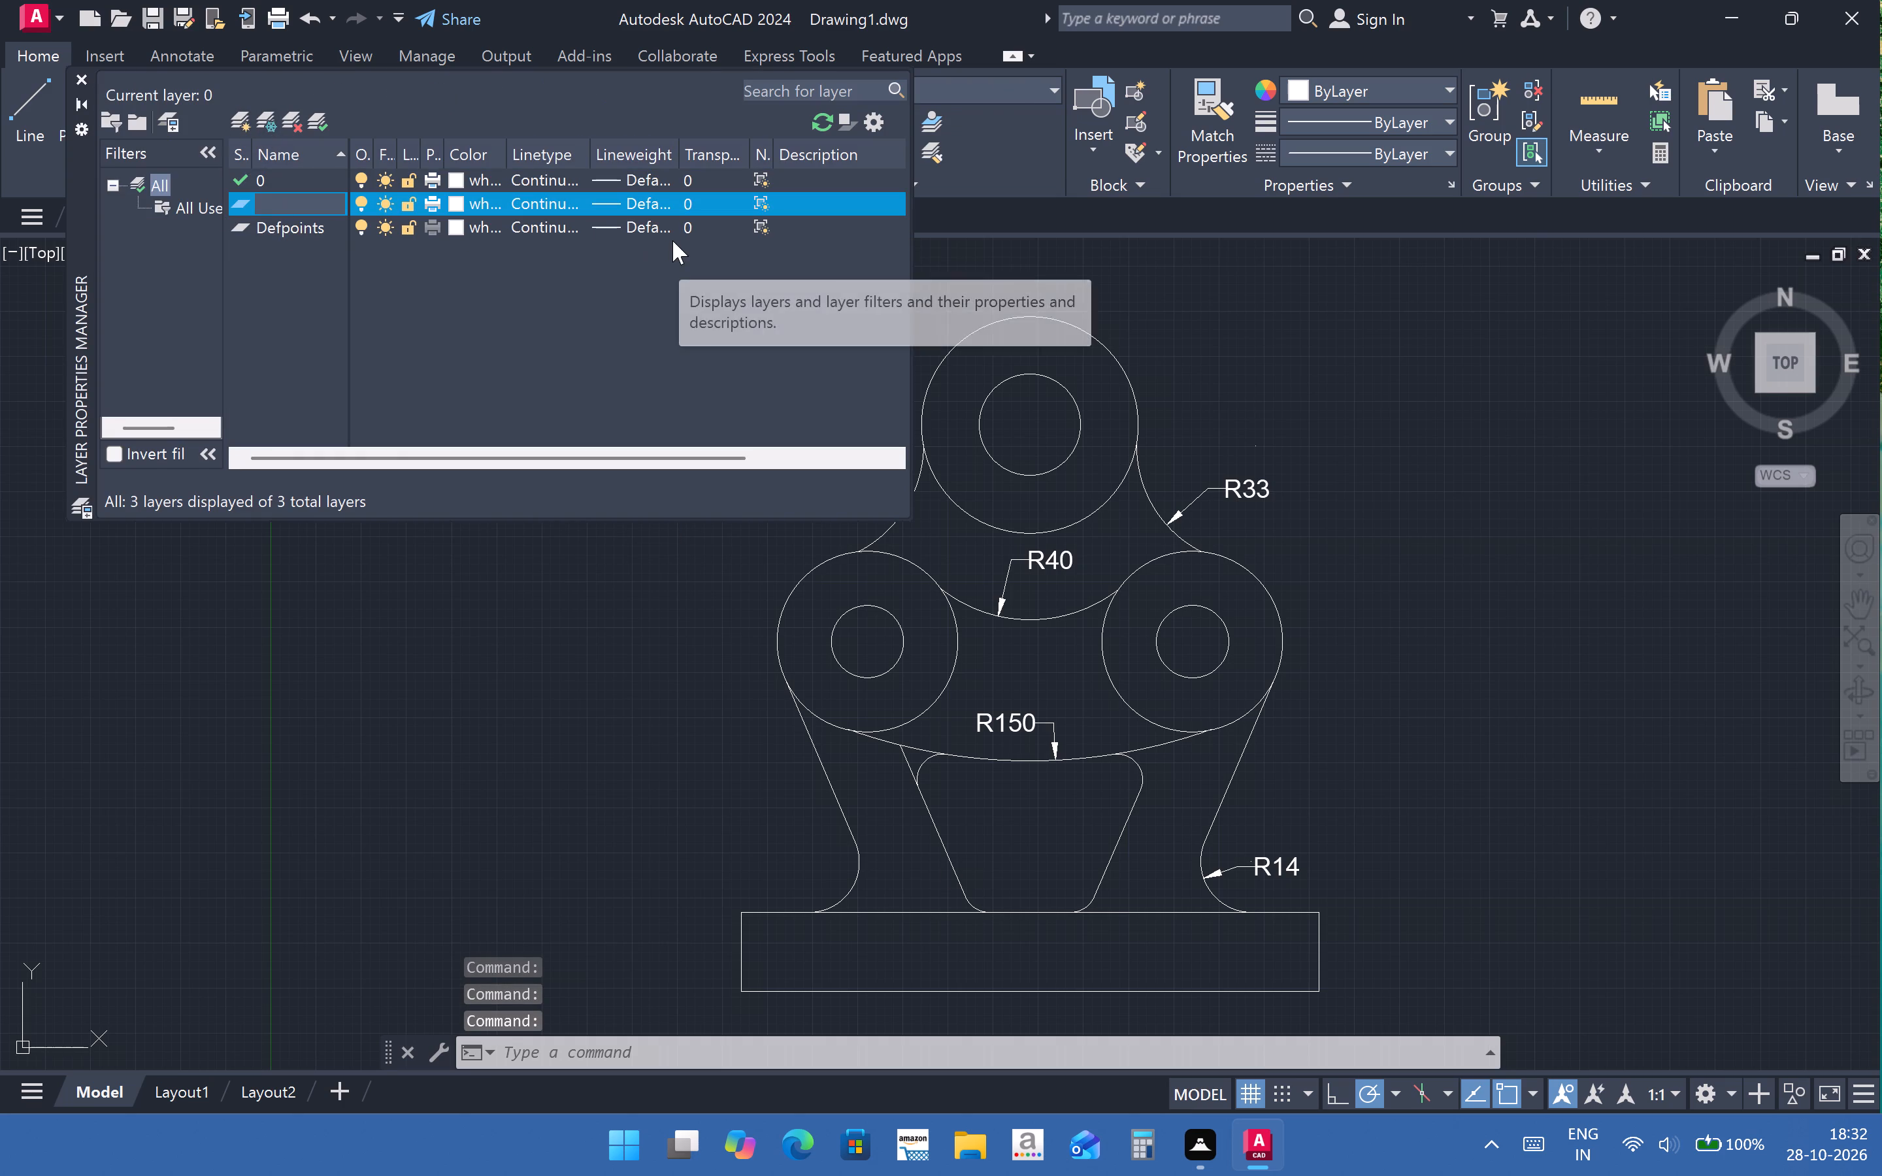
key("c")
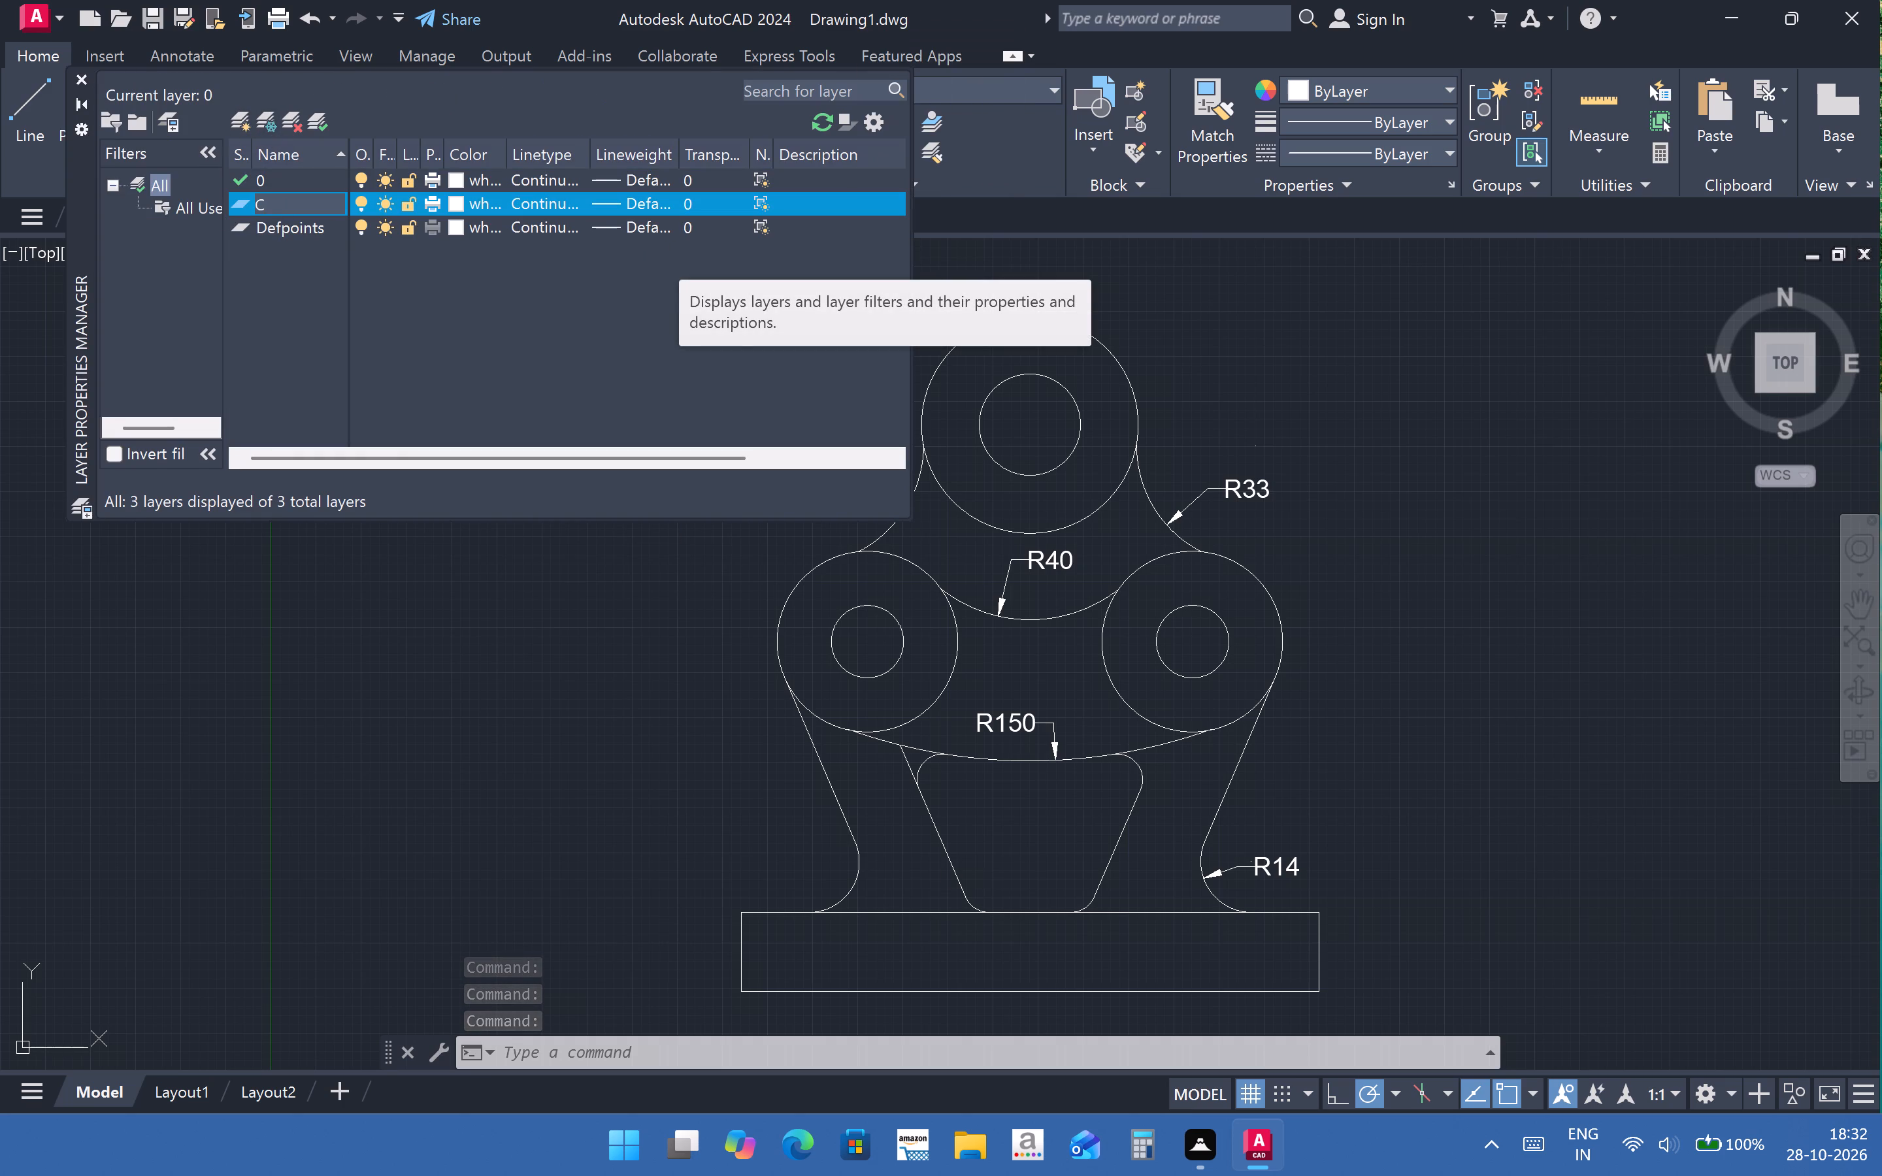
type("EN")
type("TER")
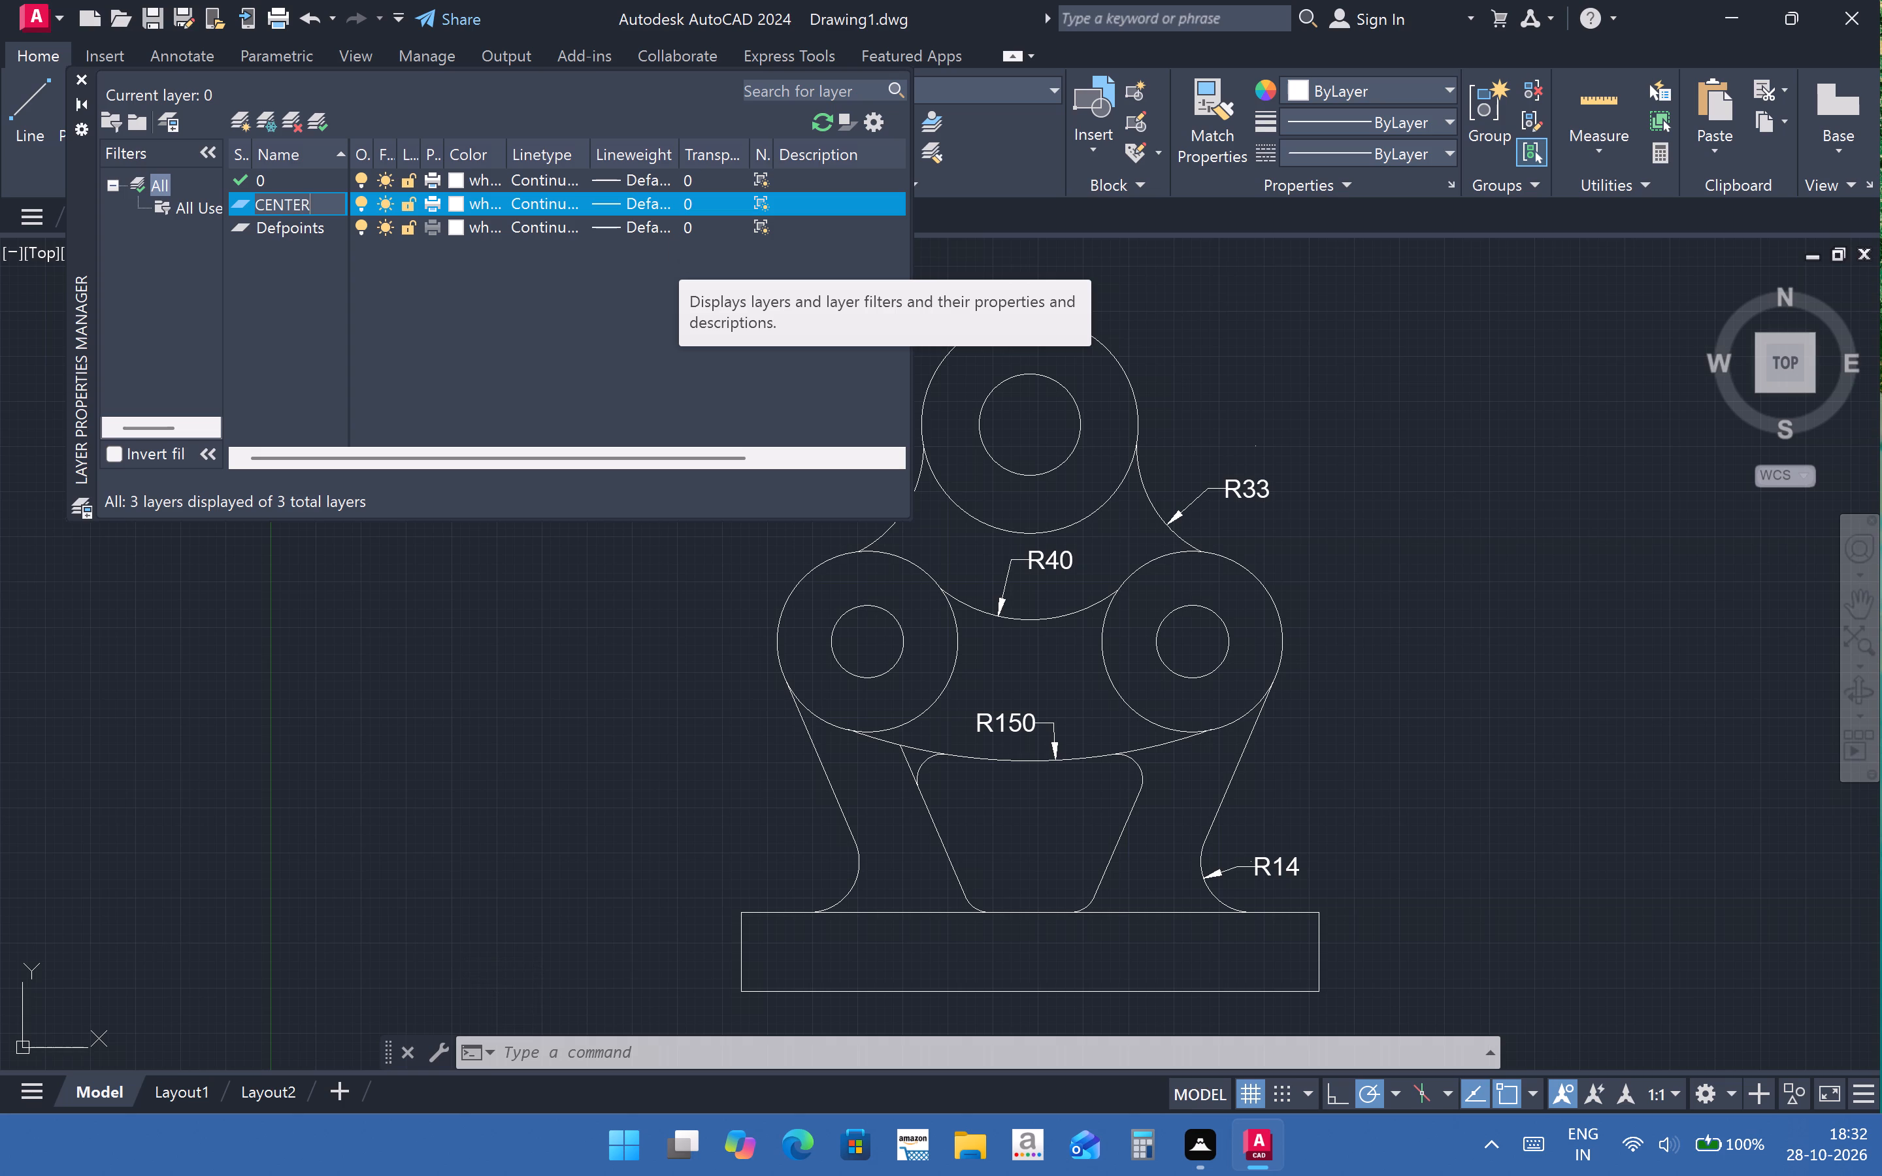
left_click(661, 278)
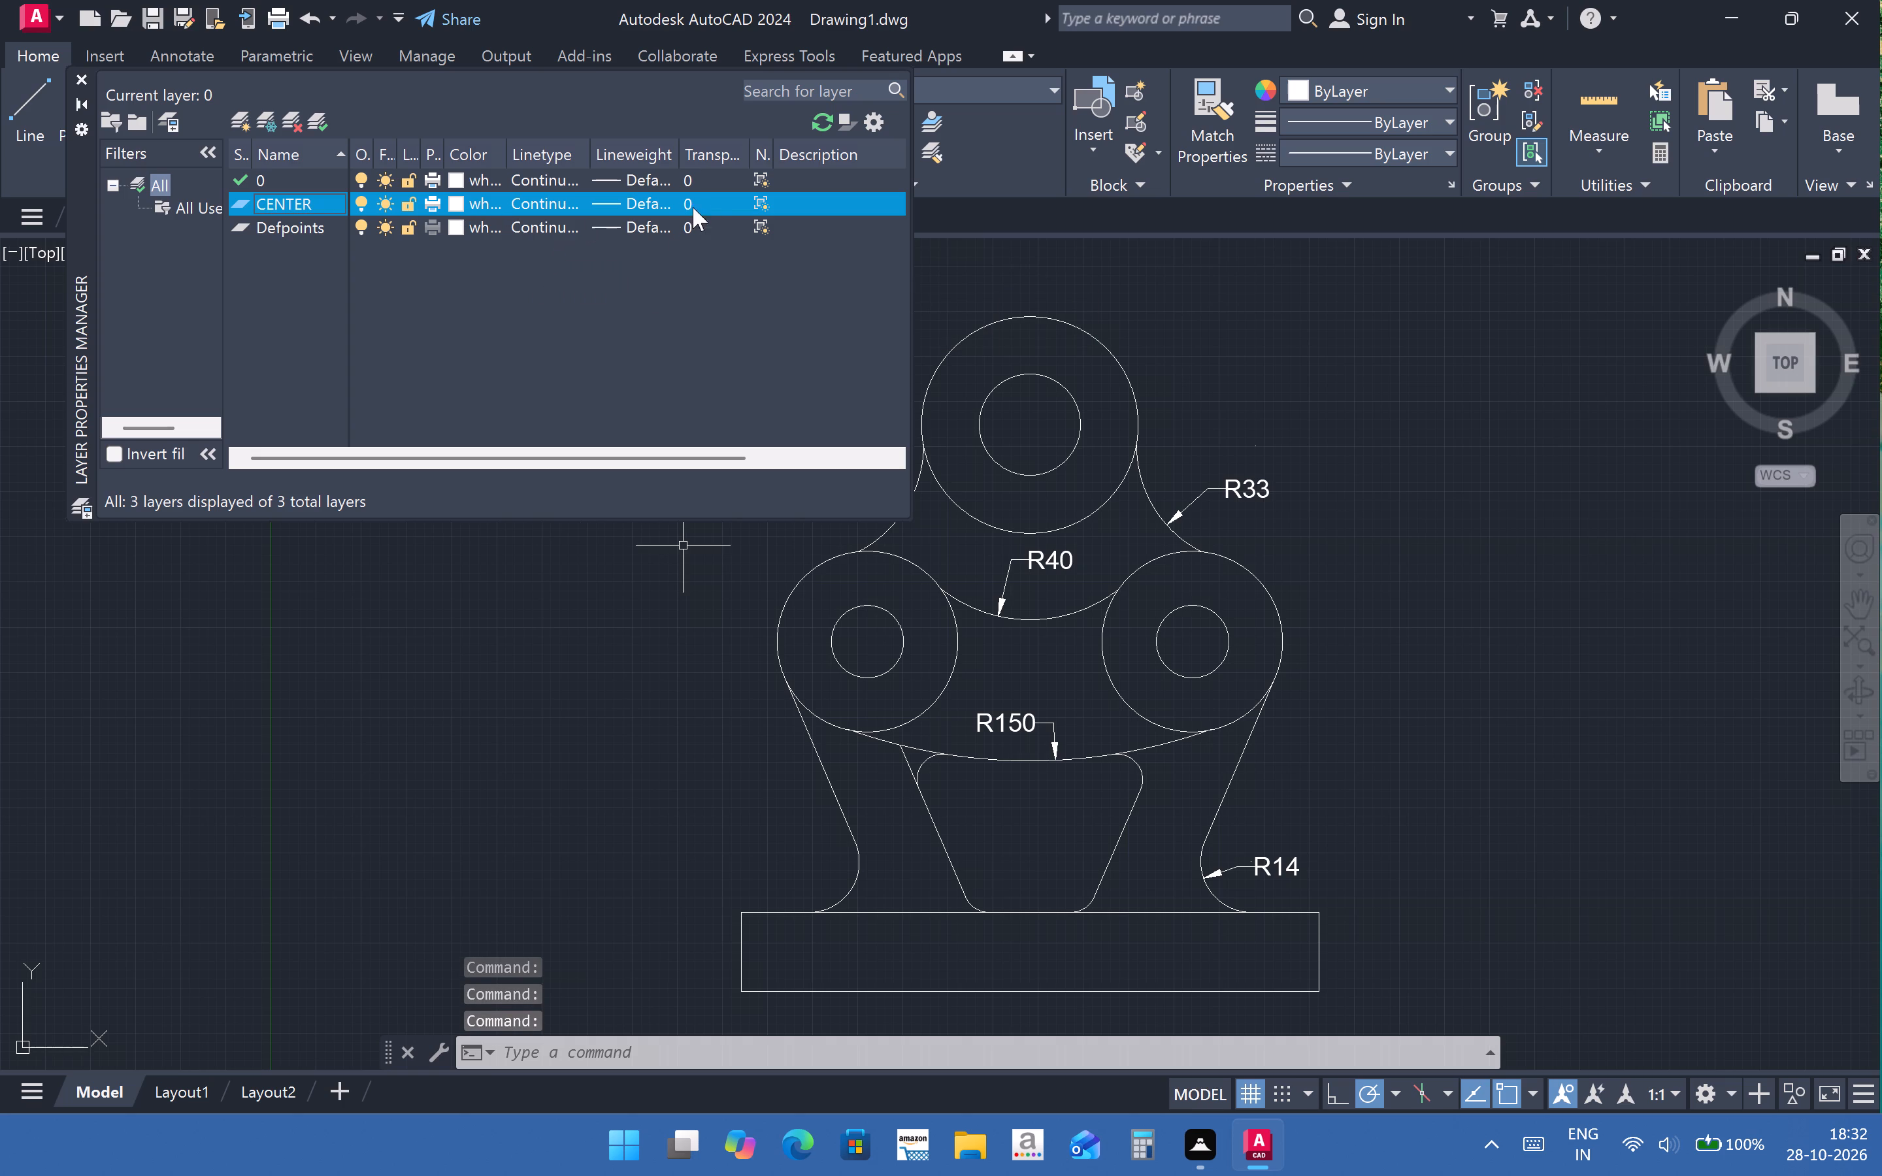
Load the CENTER linetype, assign it to the CENTER layer and close the layer manager.
left_click(540, 203)
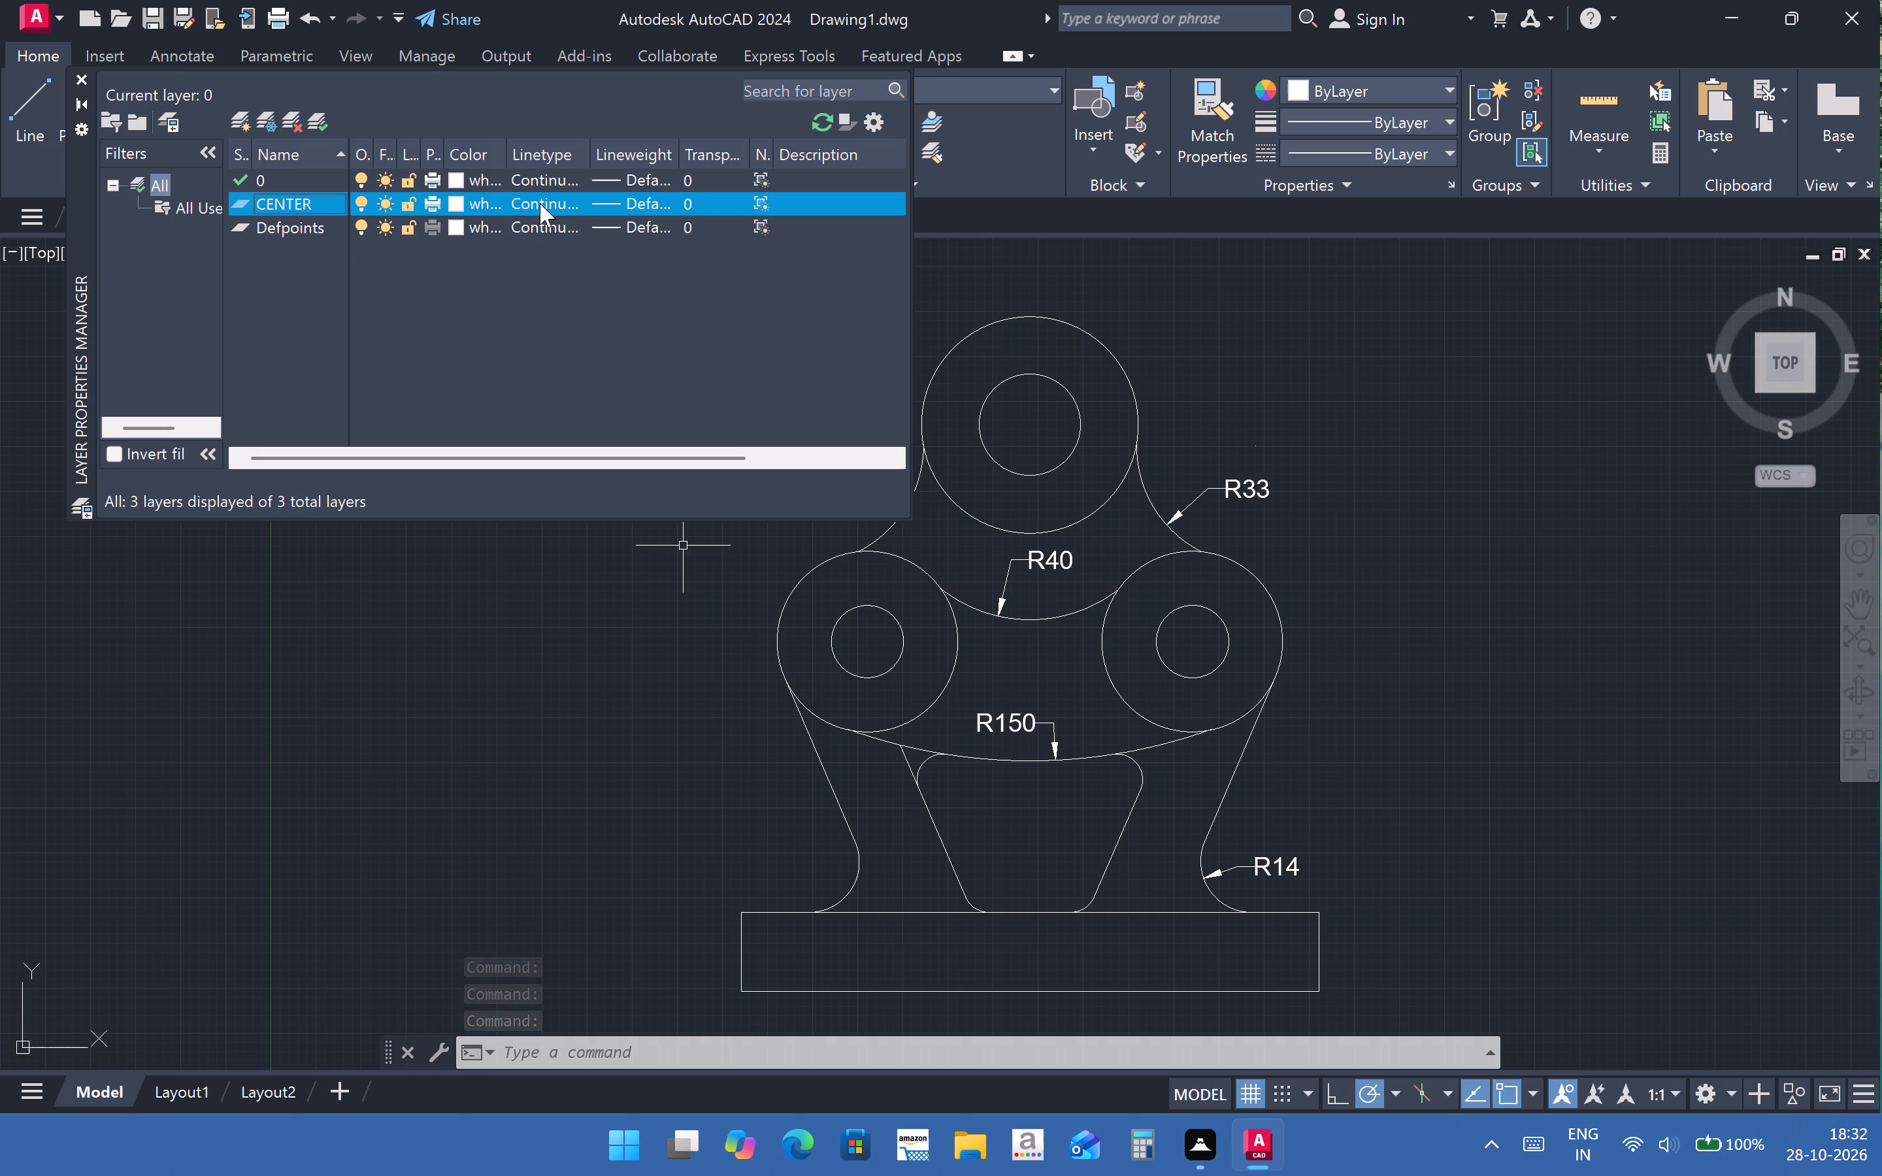
left_click(1004, 722)
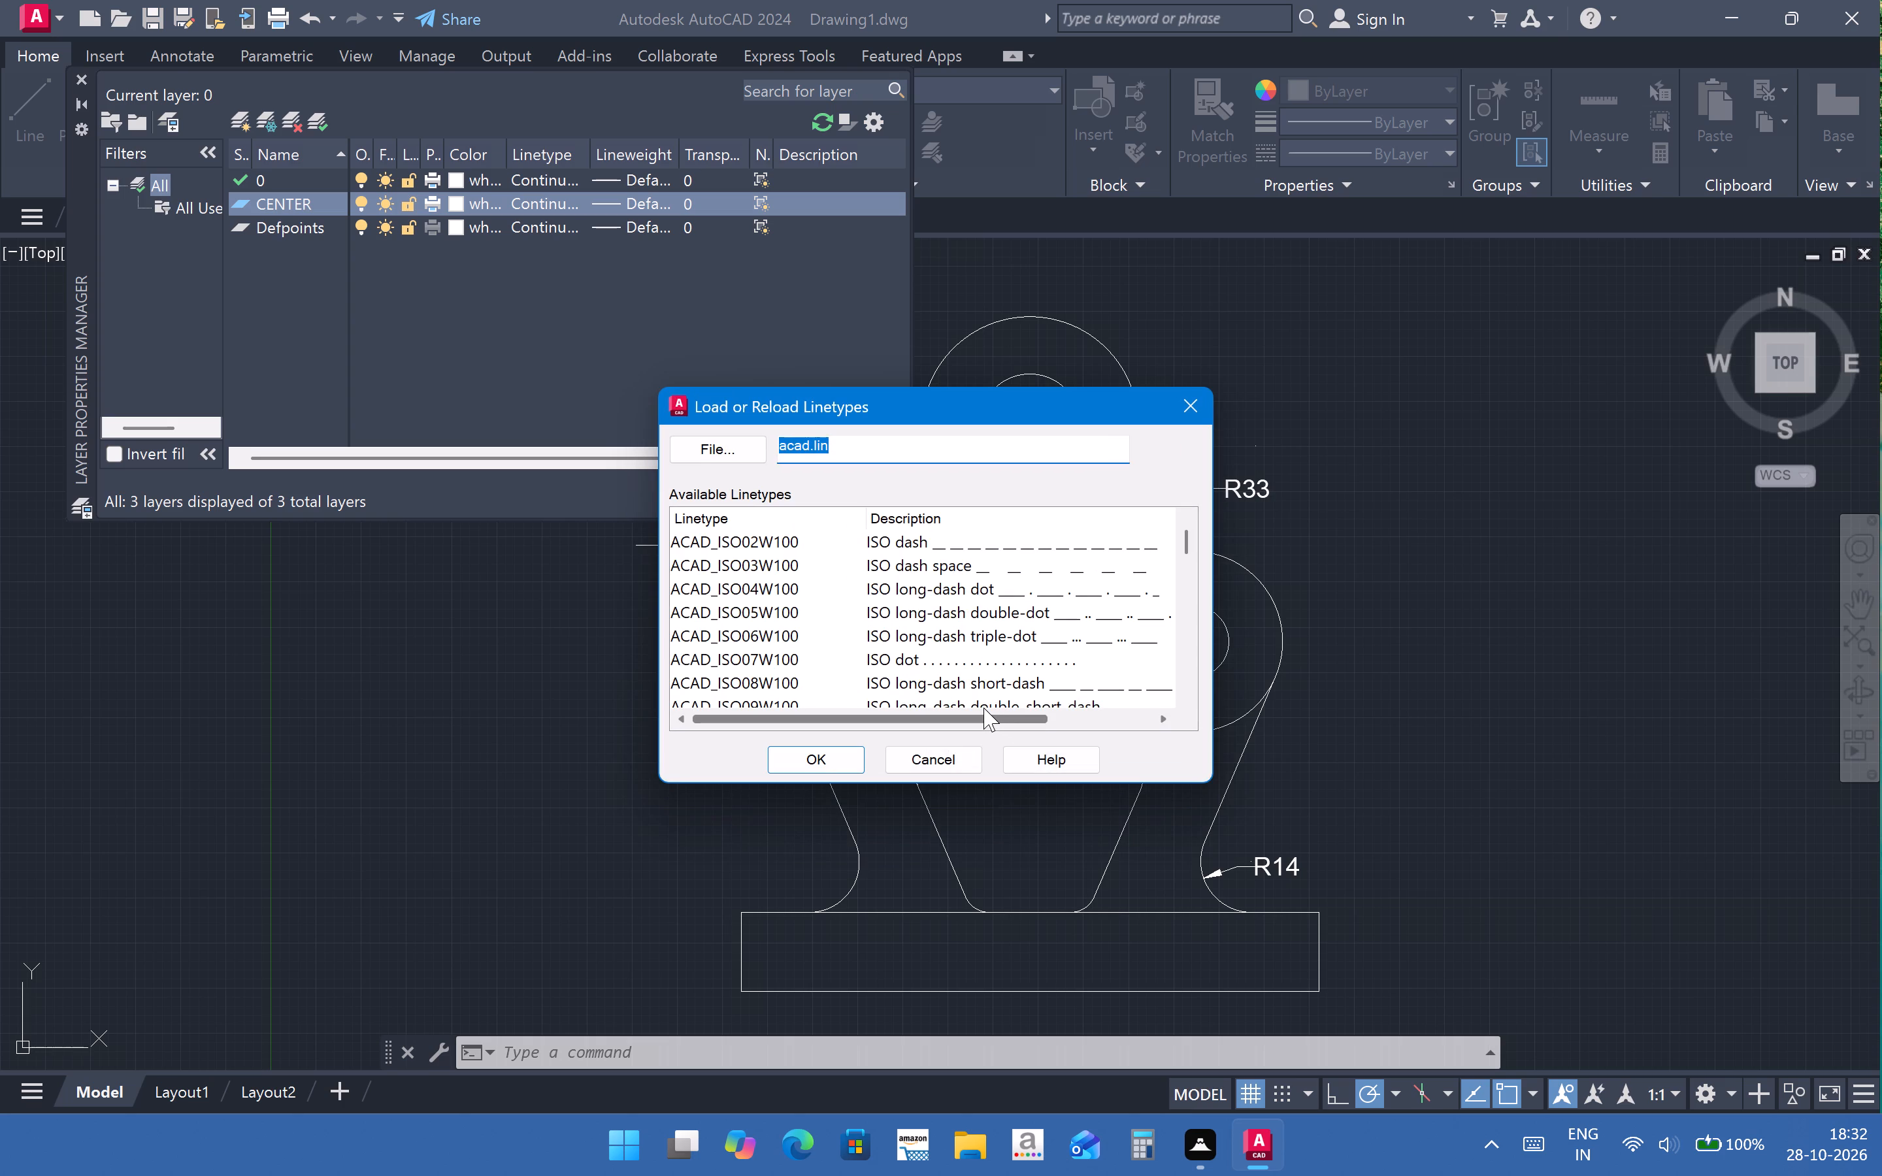
key("BackSpace")
key("c")
type("ENTER")
key("Return")
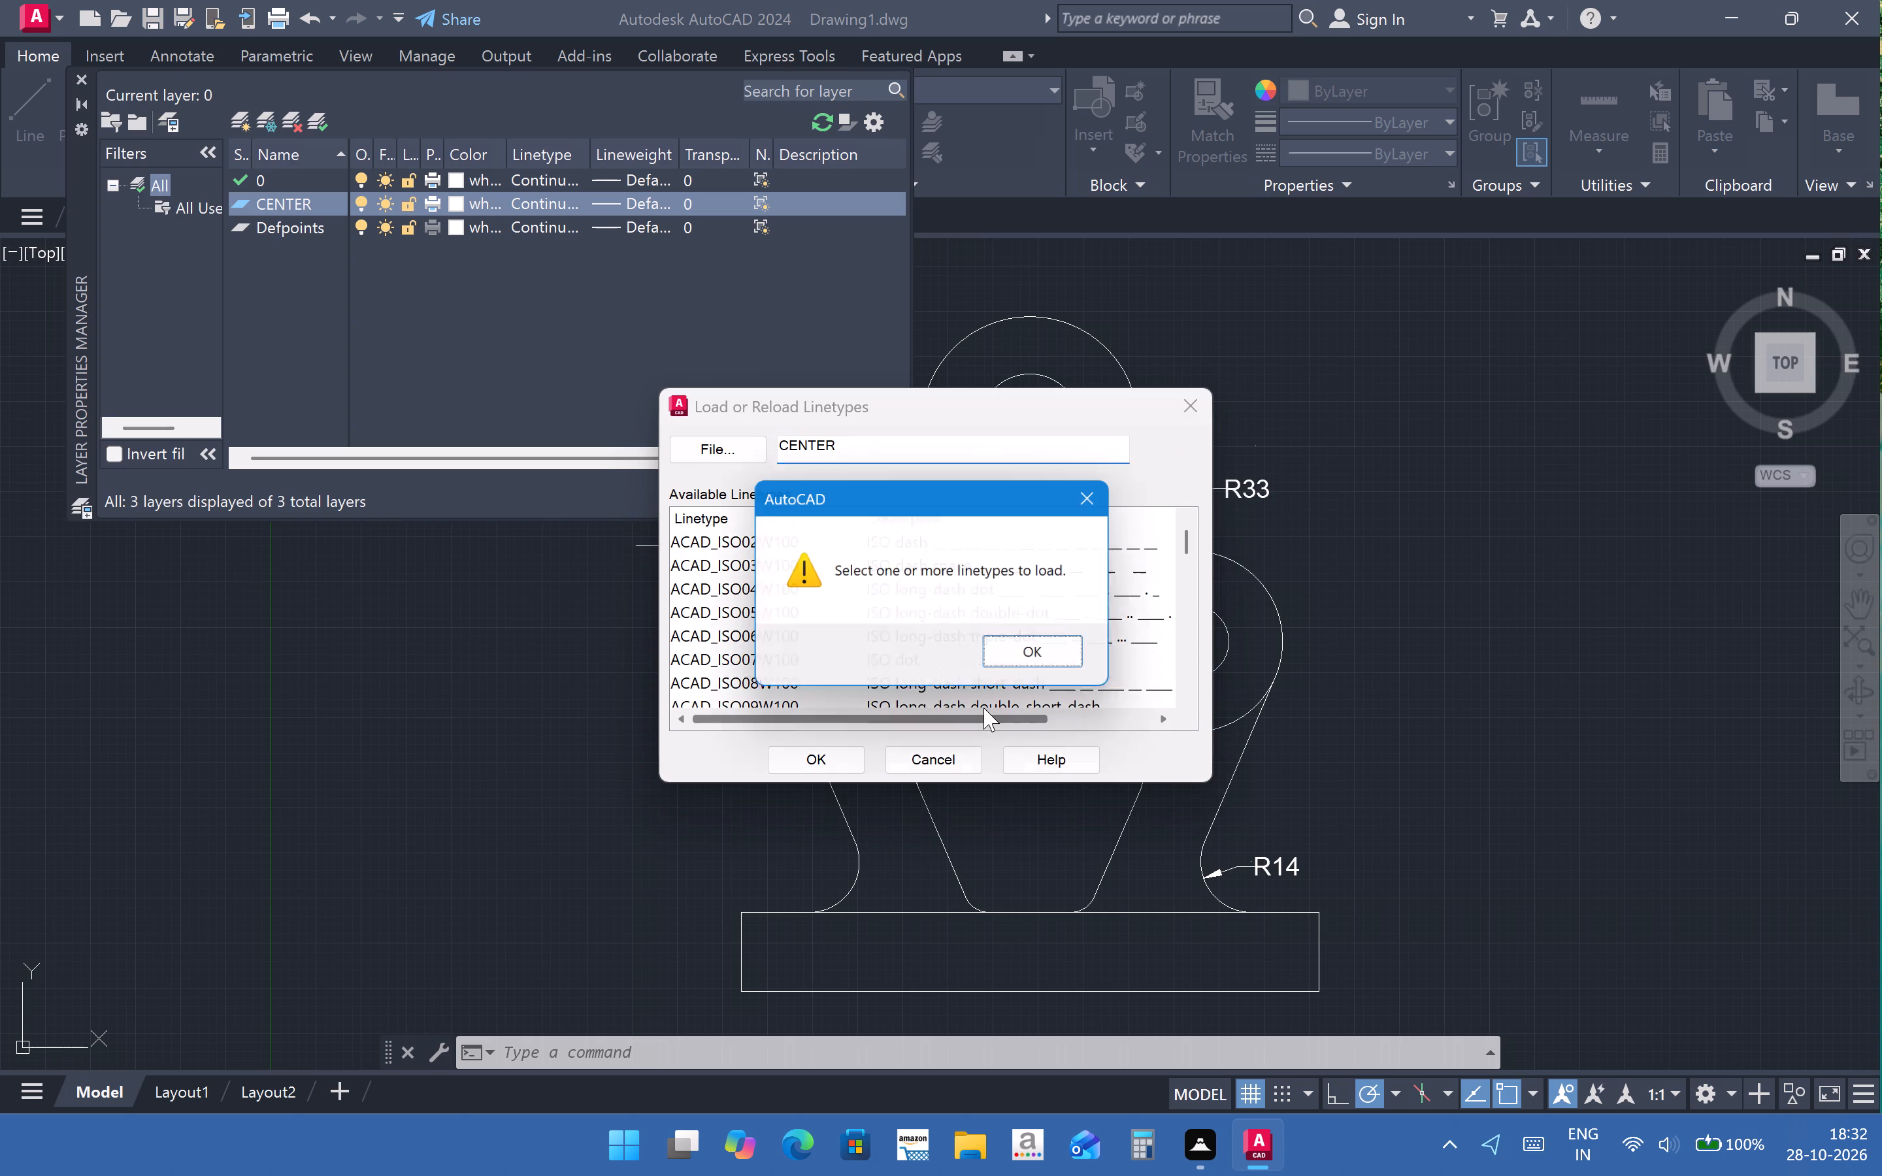
left_click(1044, 643)
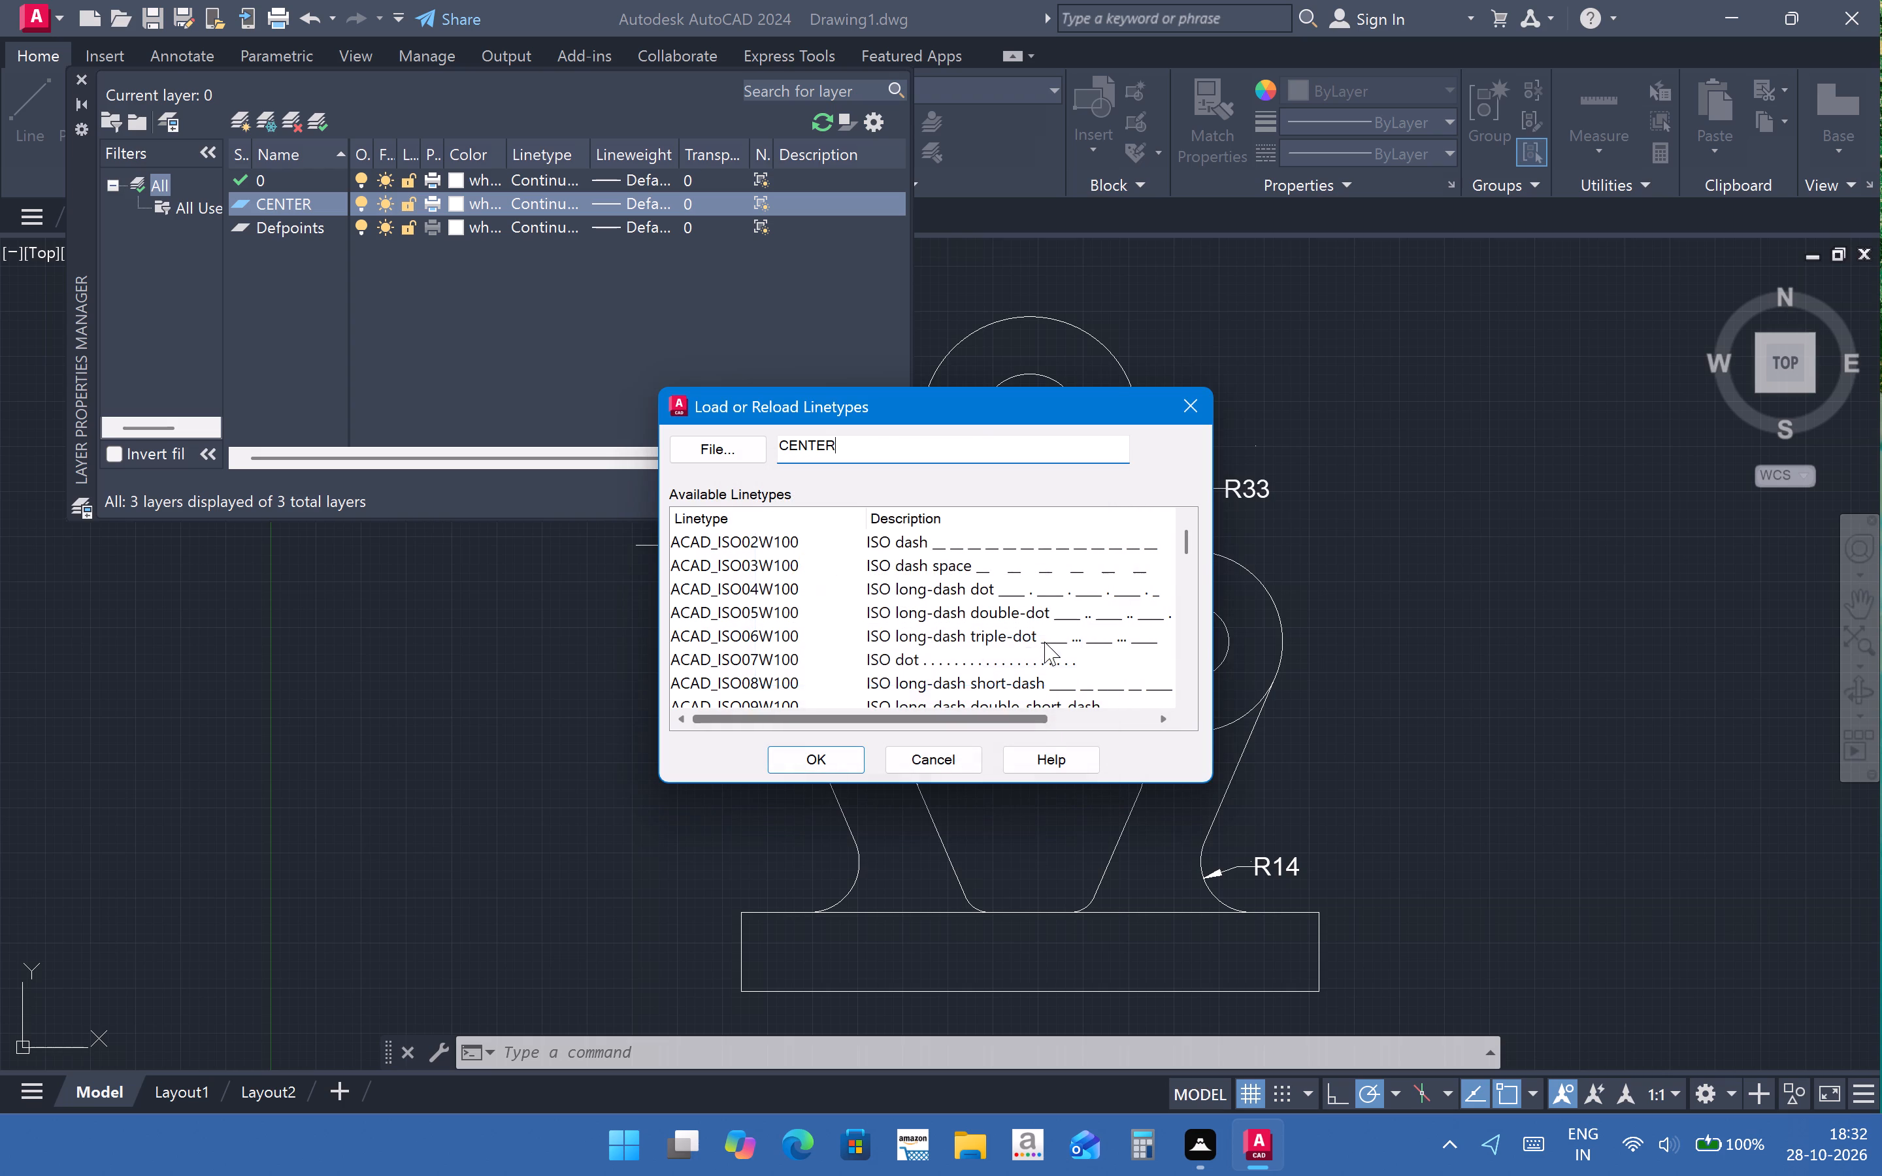
left_click_drag(1194, 542, 1191, 596)
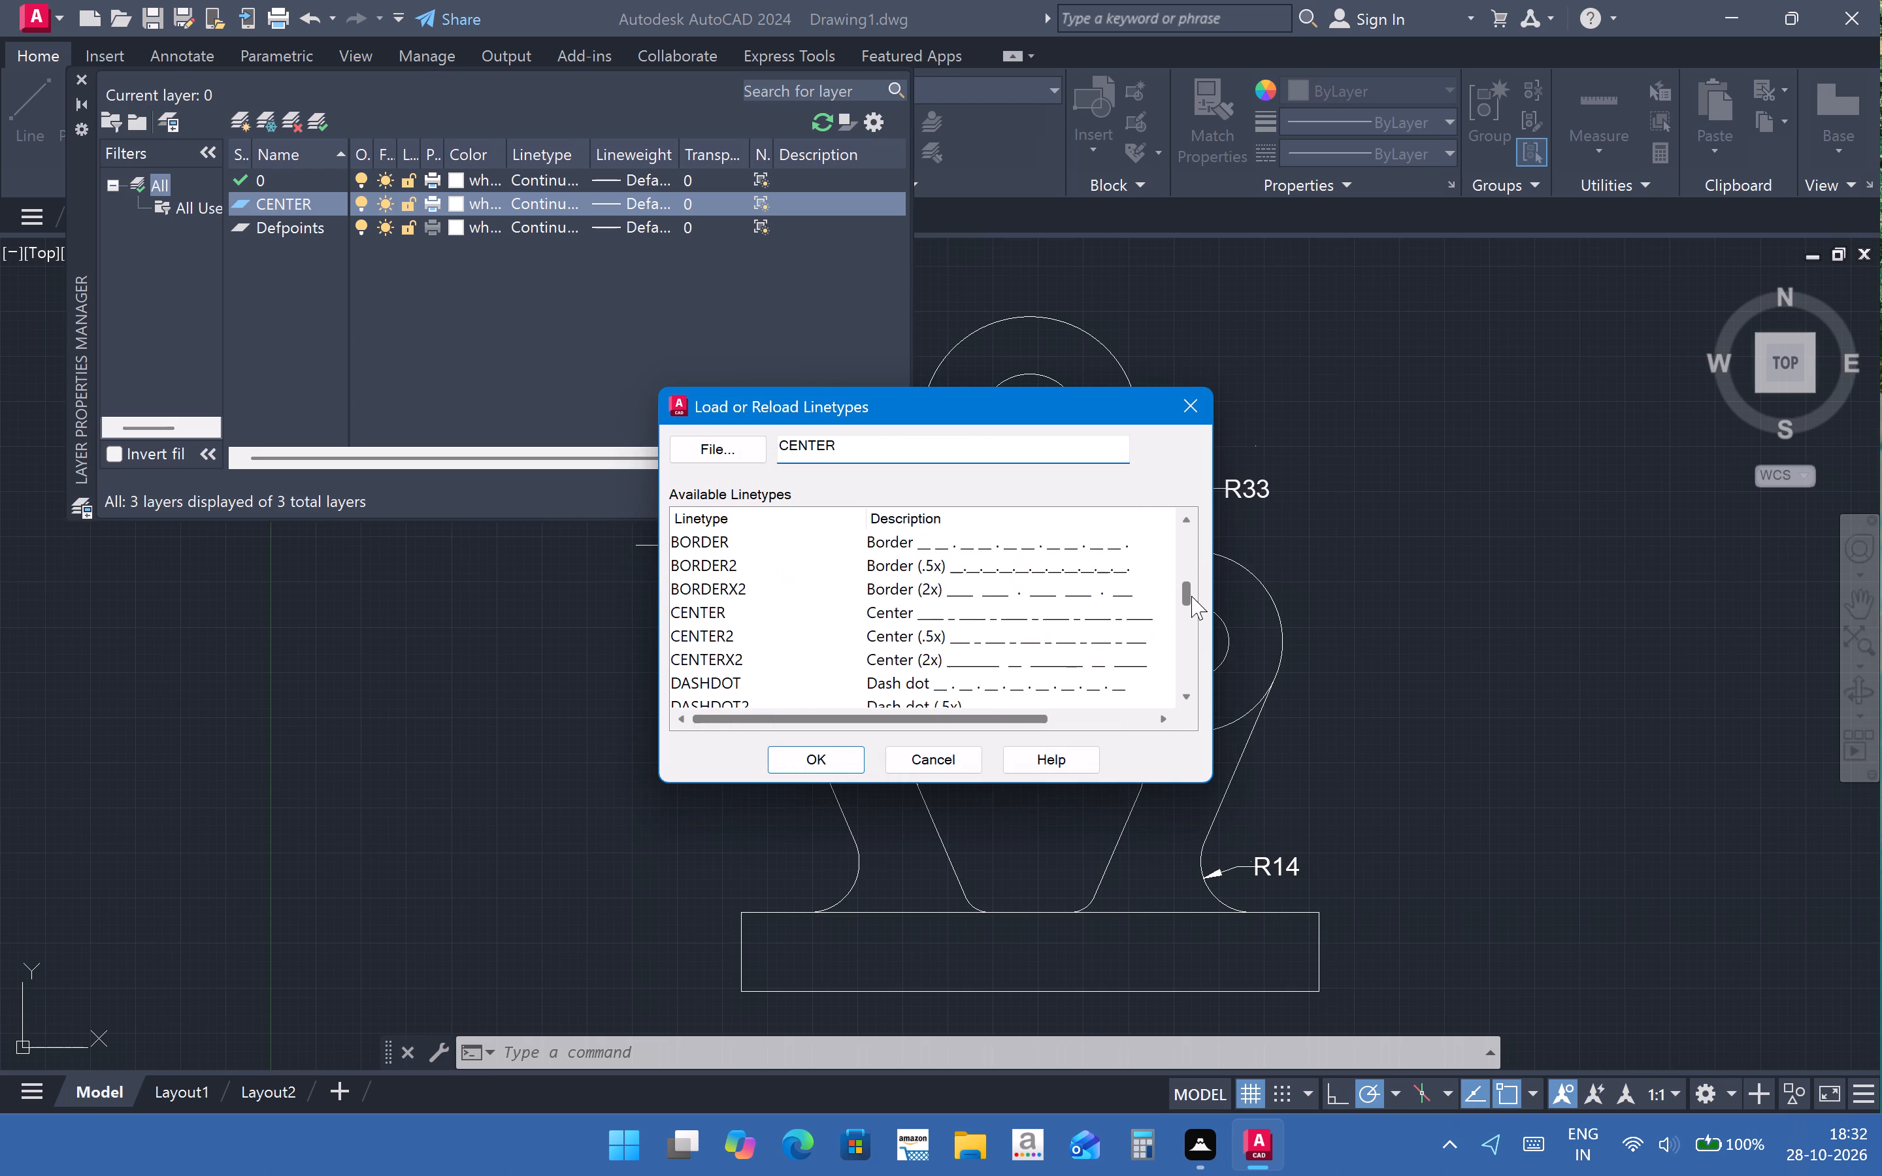
left_click_drag(1191, 596, 1198, 664)
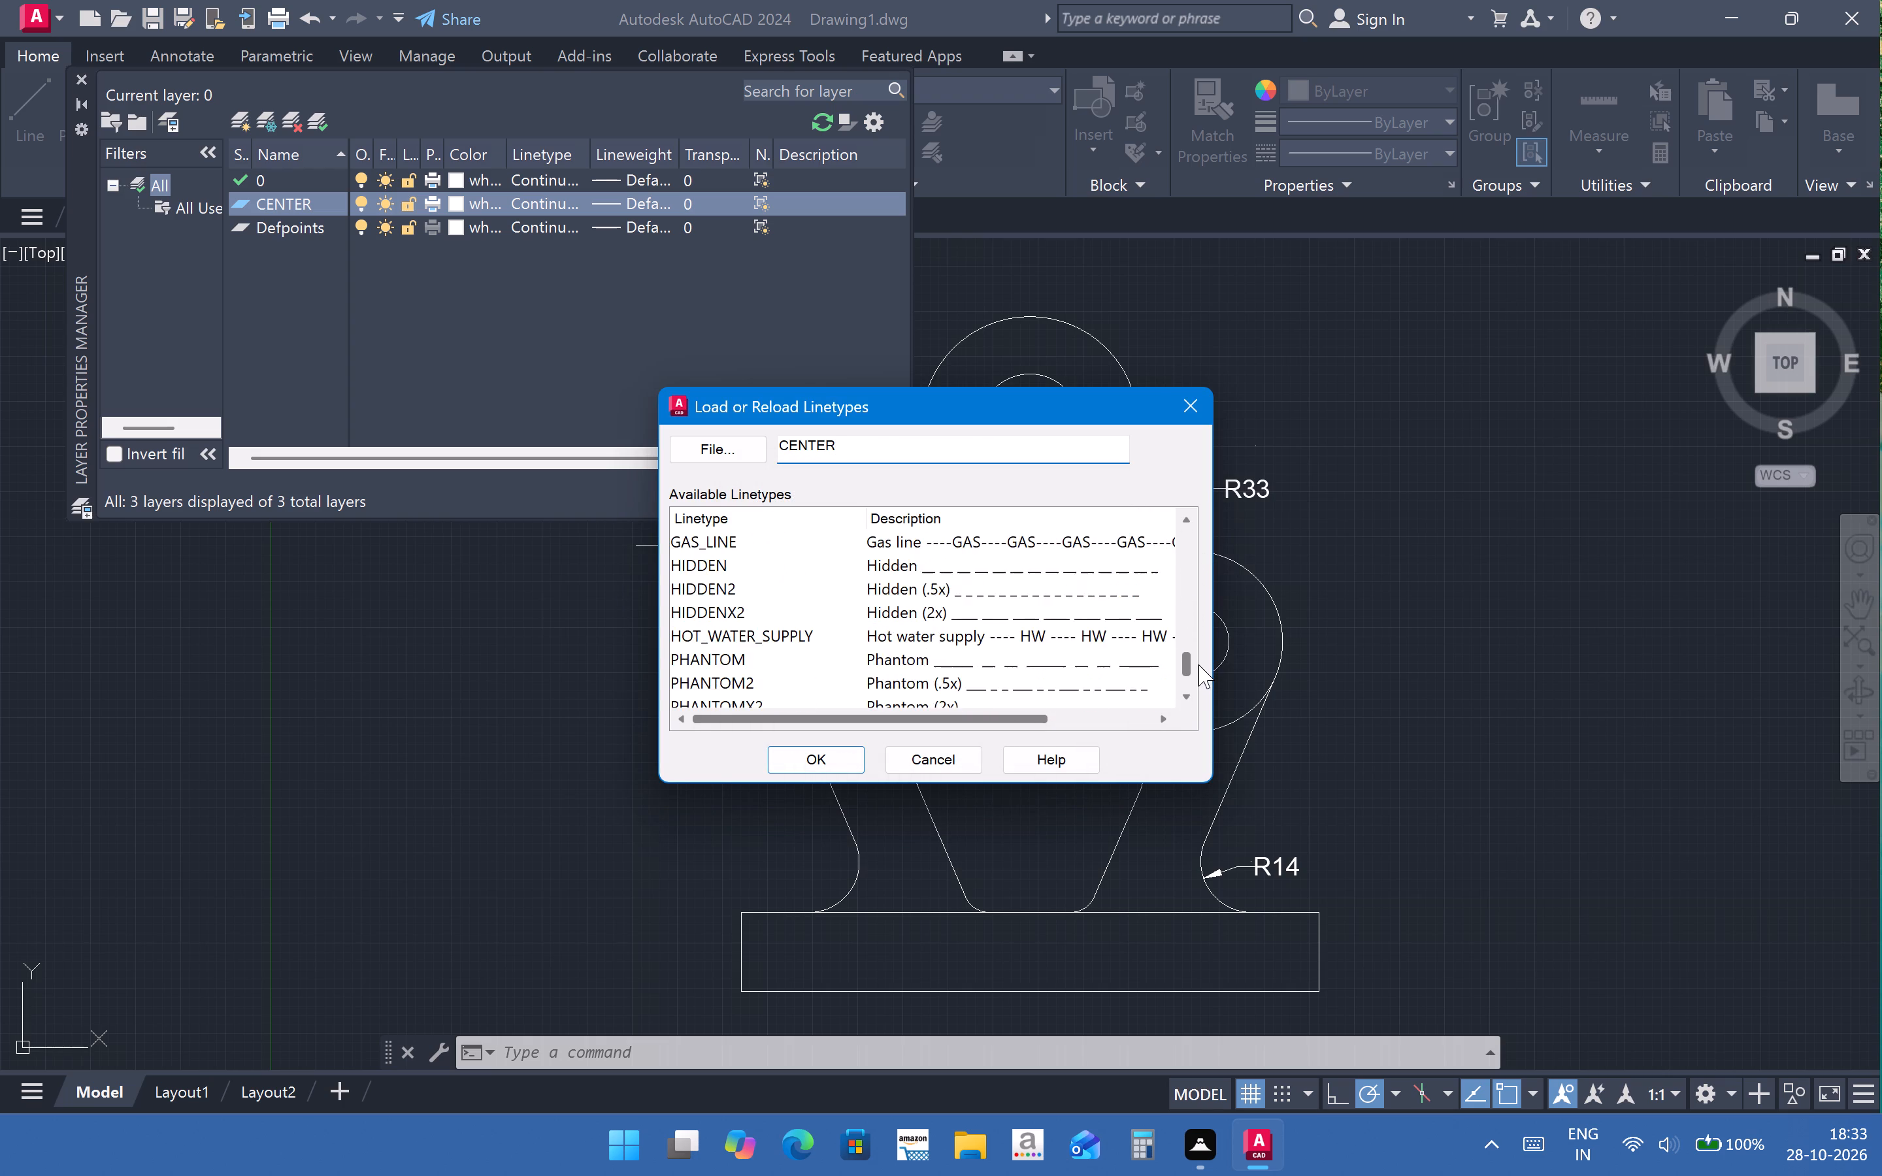
left_click_drag(1198, 664, 1188, 630)
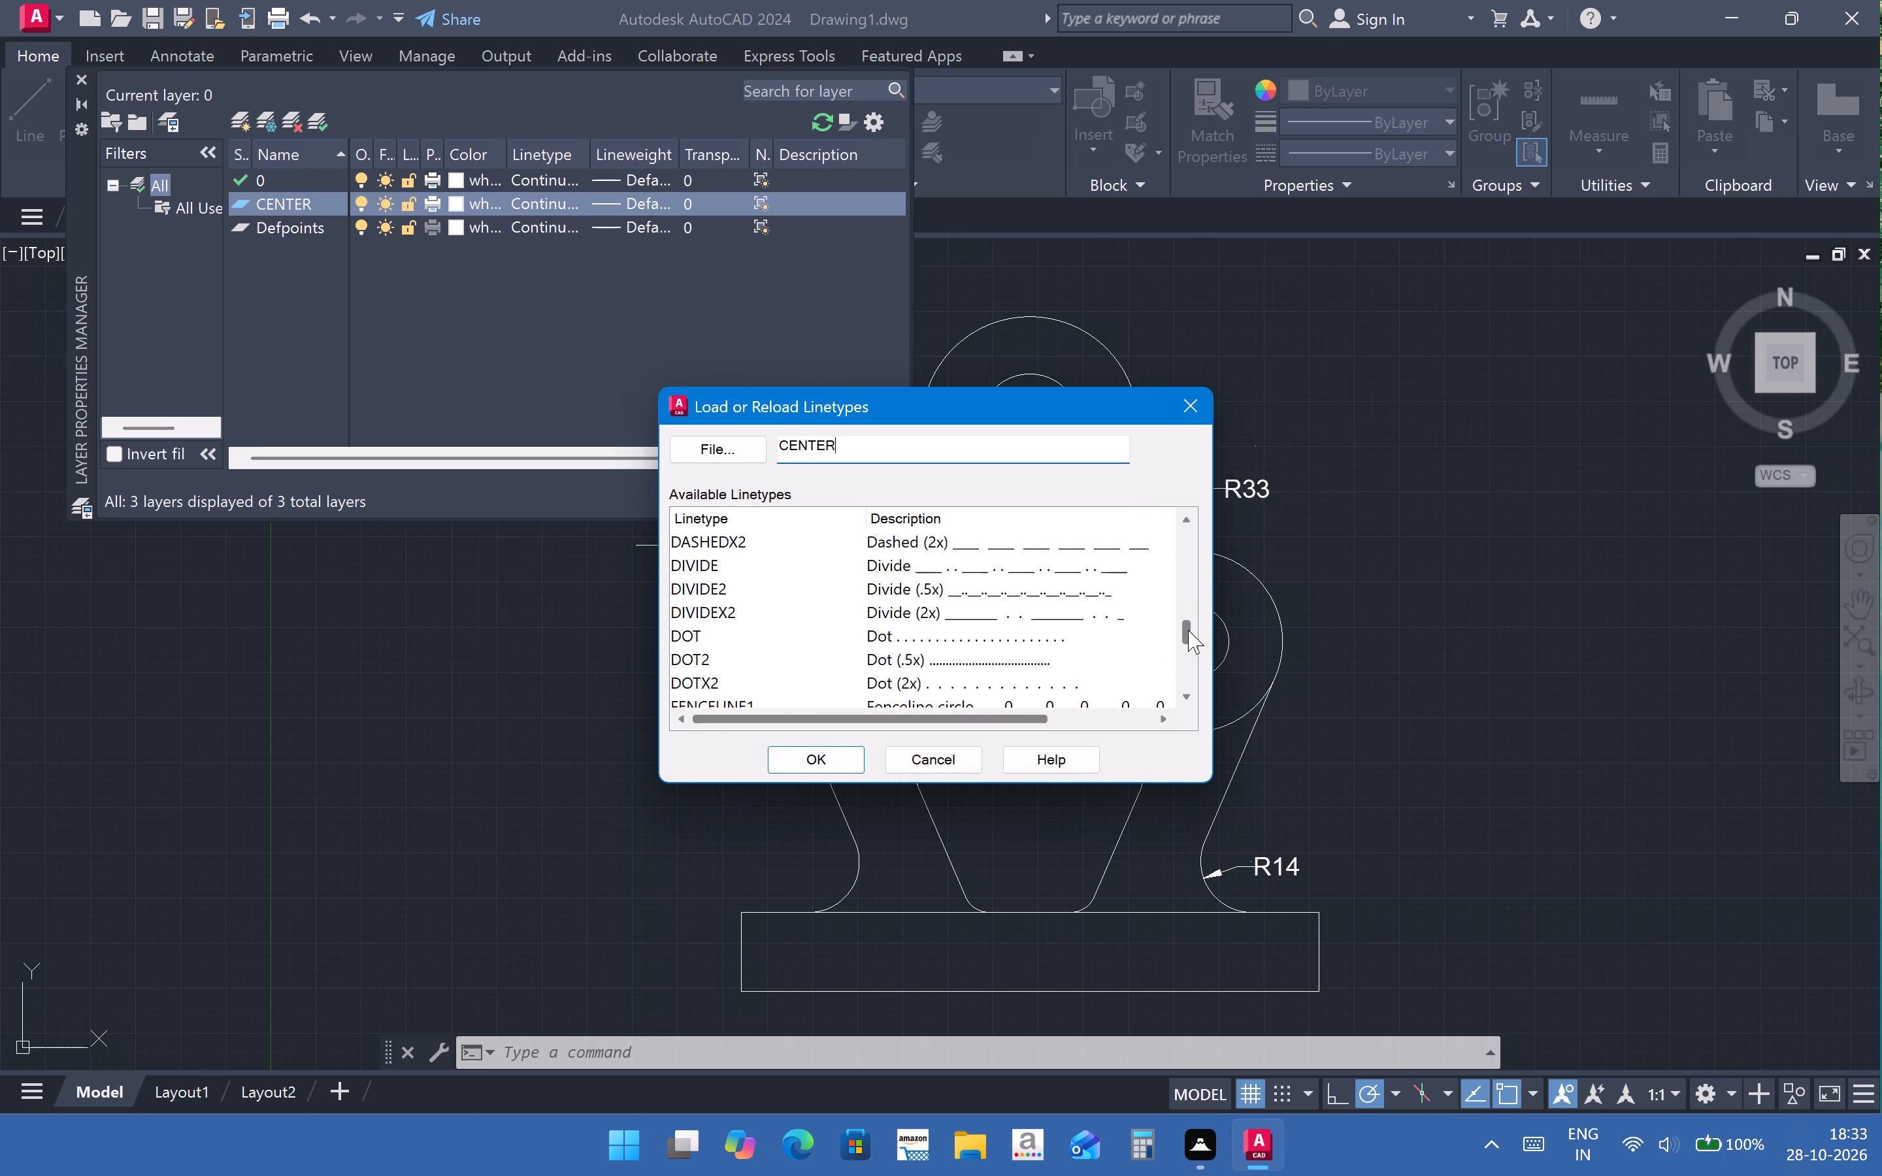
left_click_drag(1188, 630, 1187, 588)
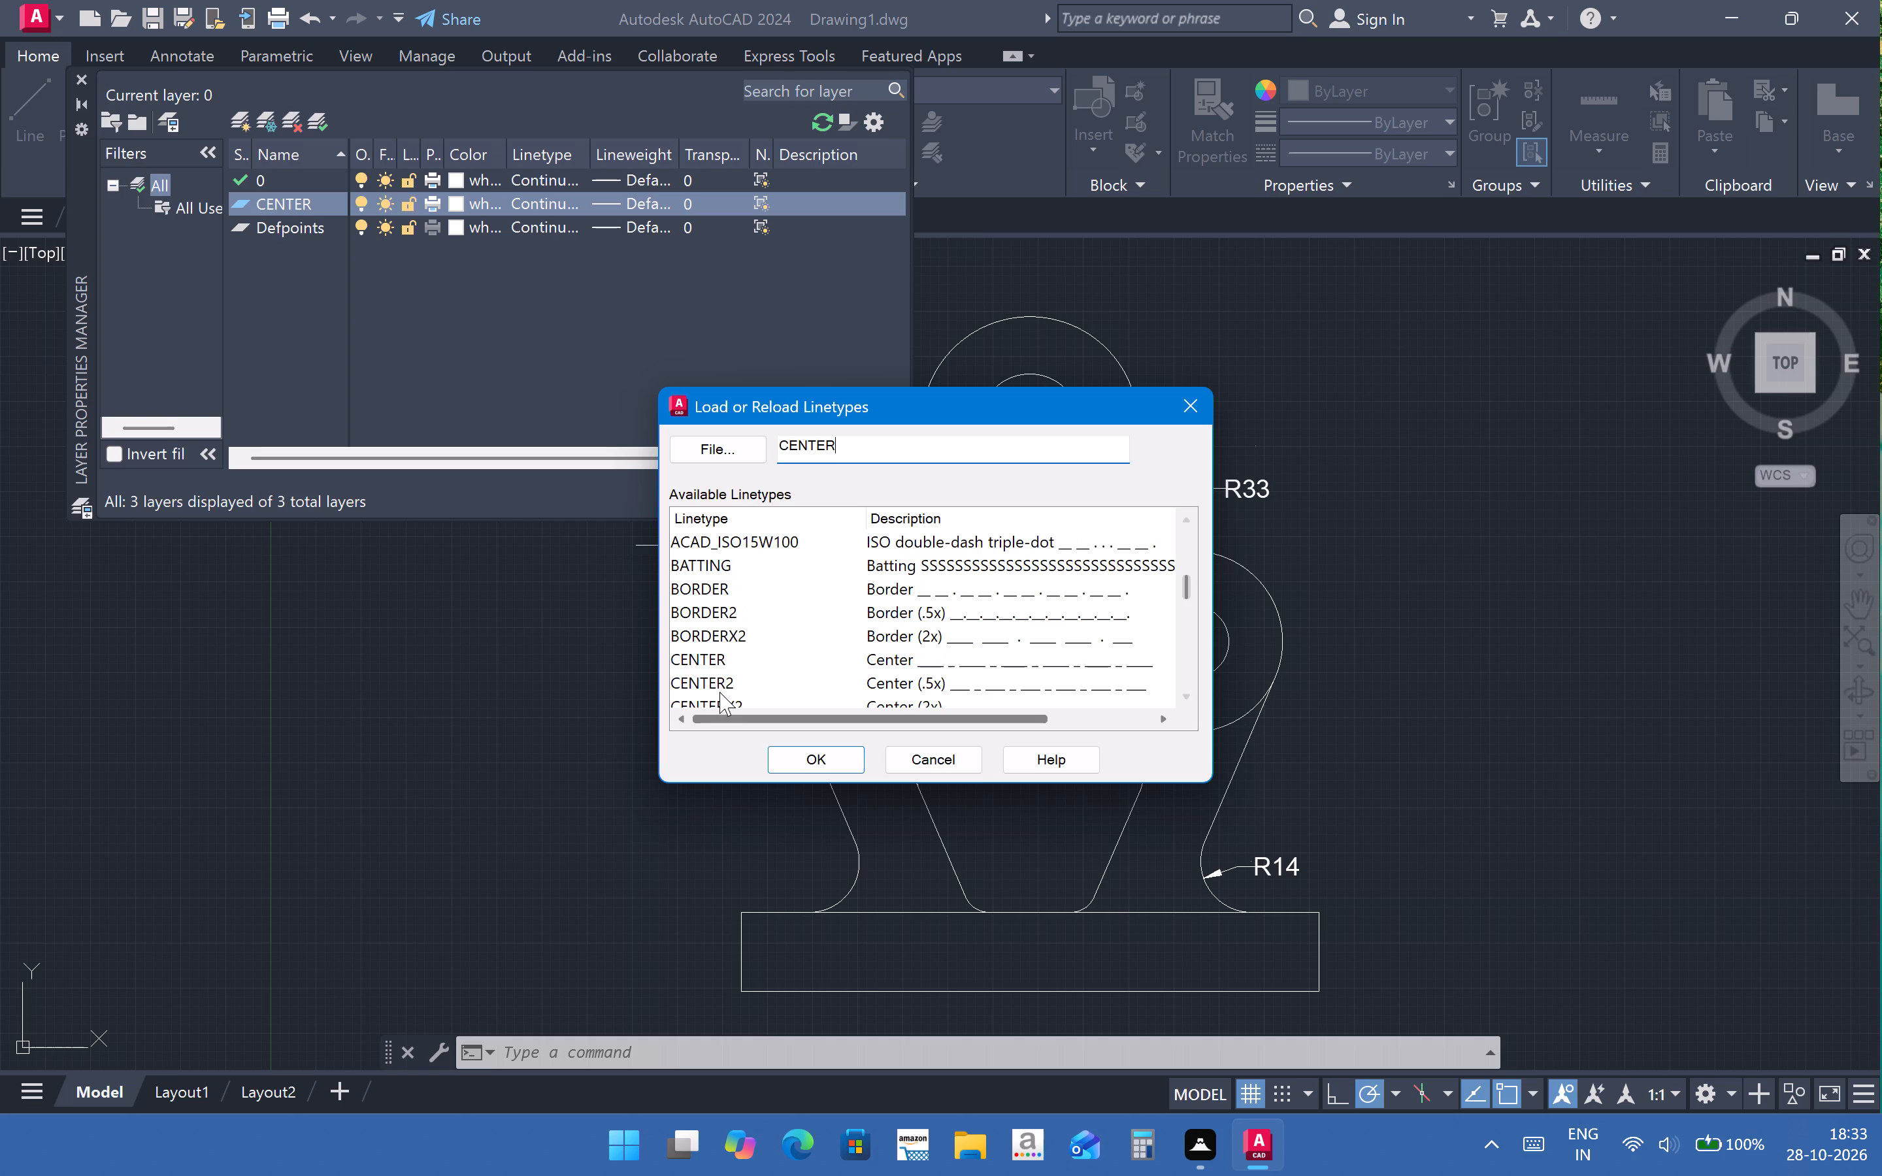
left_click(716, 655)
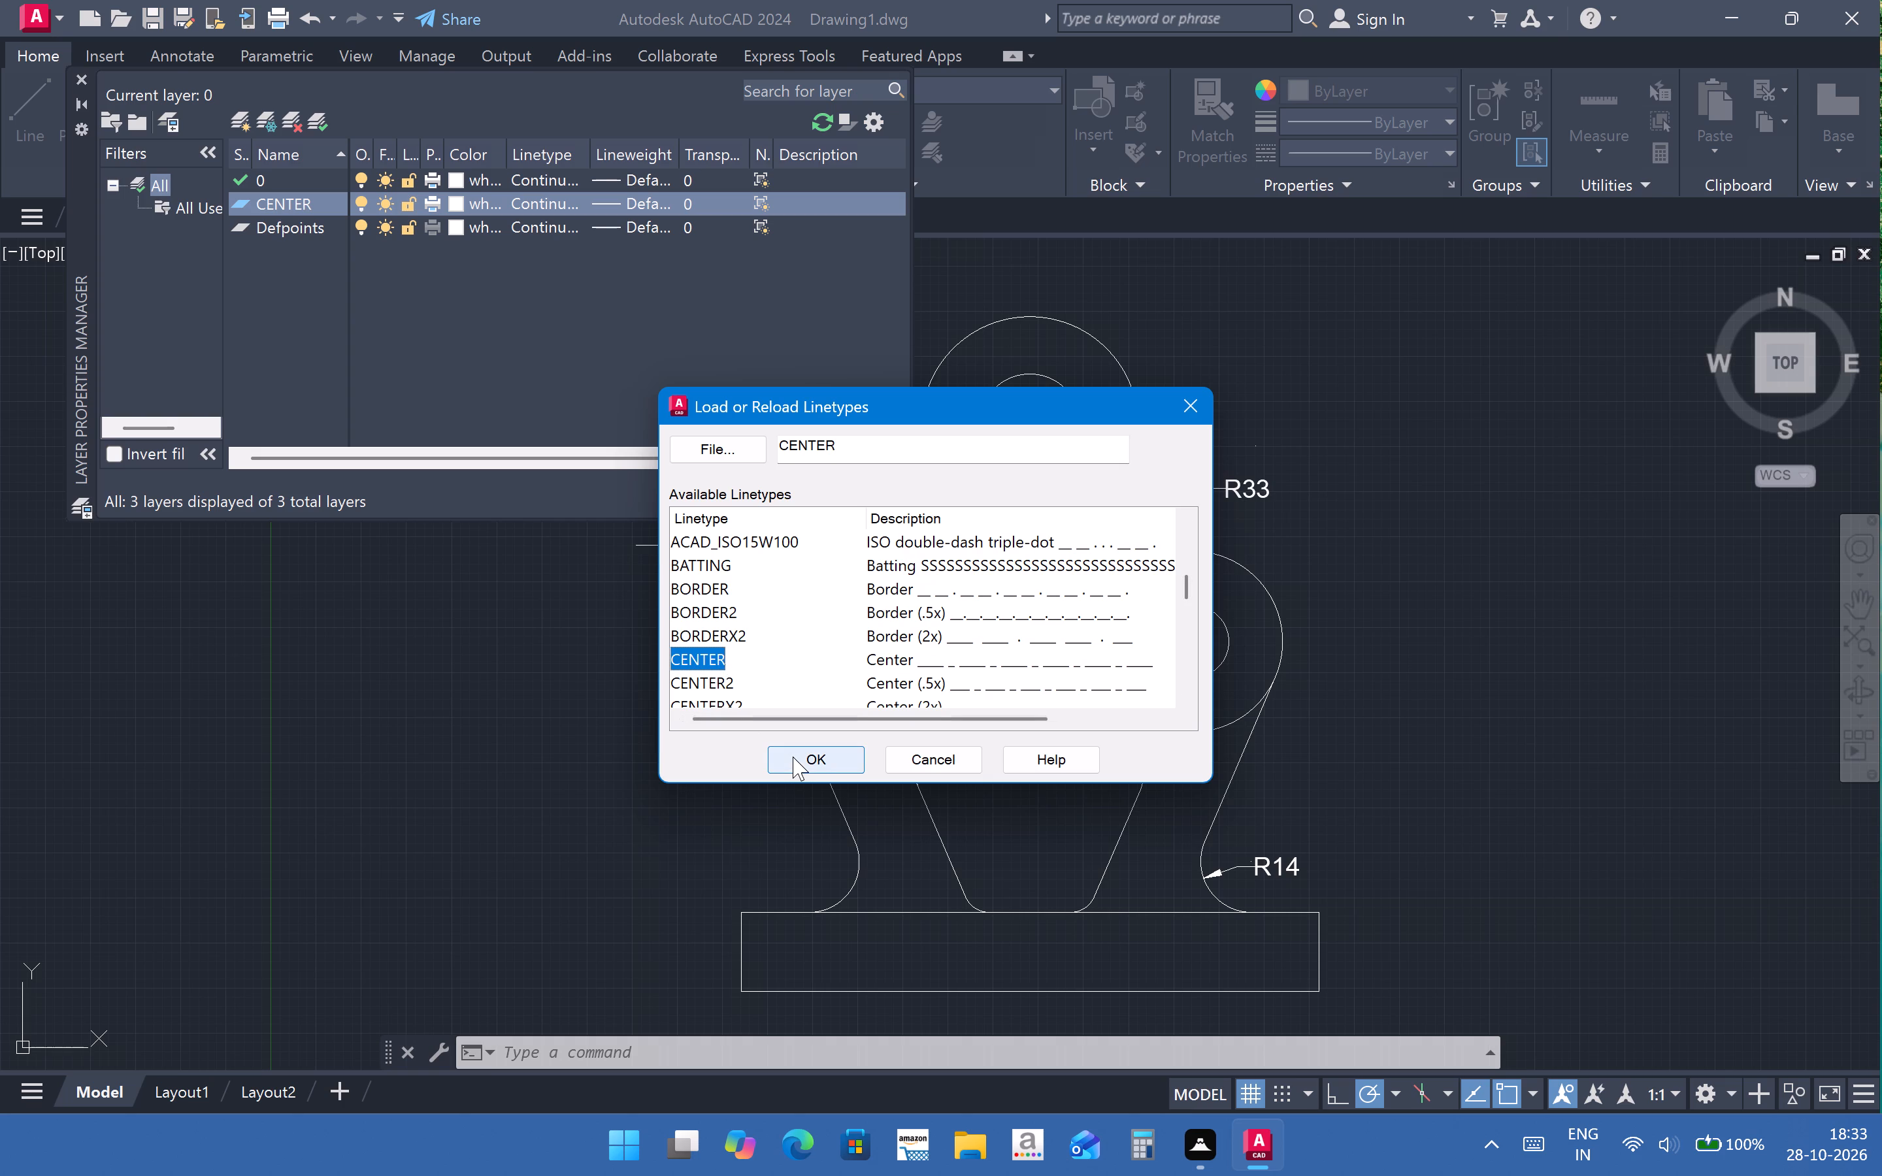
left_click(793, 757)
left_click(808, 523)
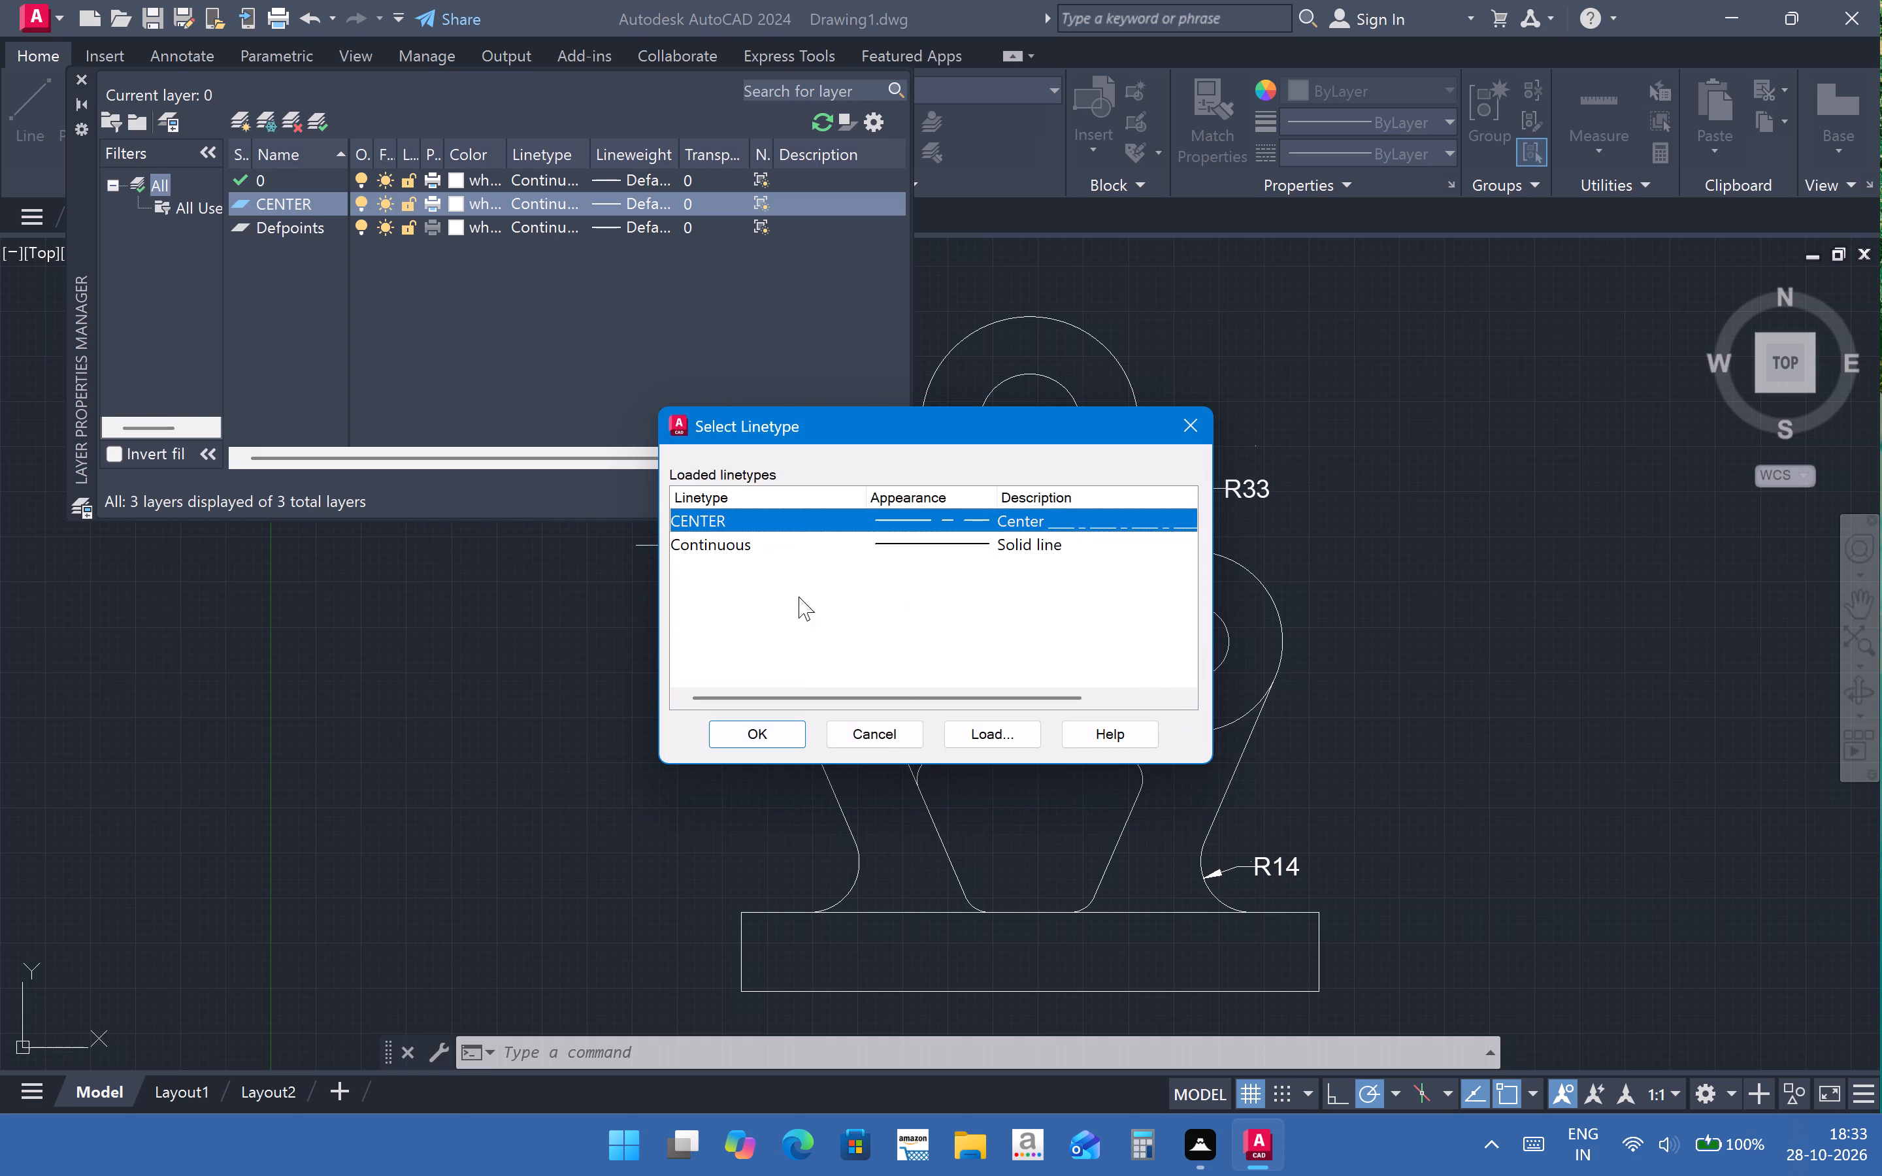
left_click(782, 727)
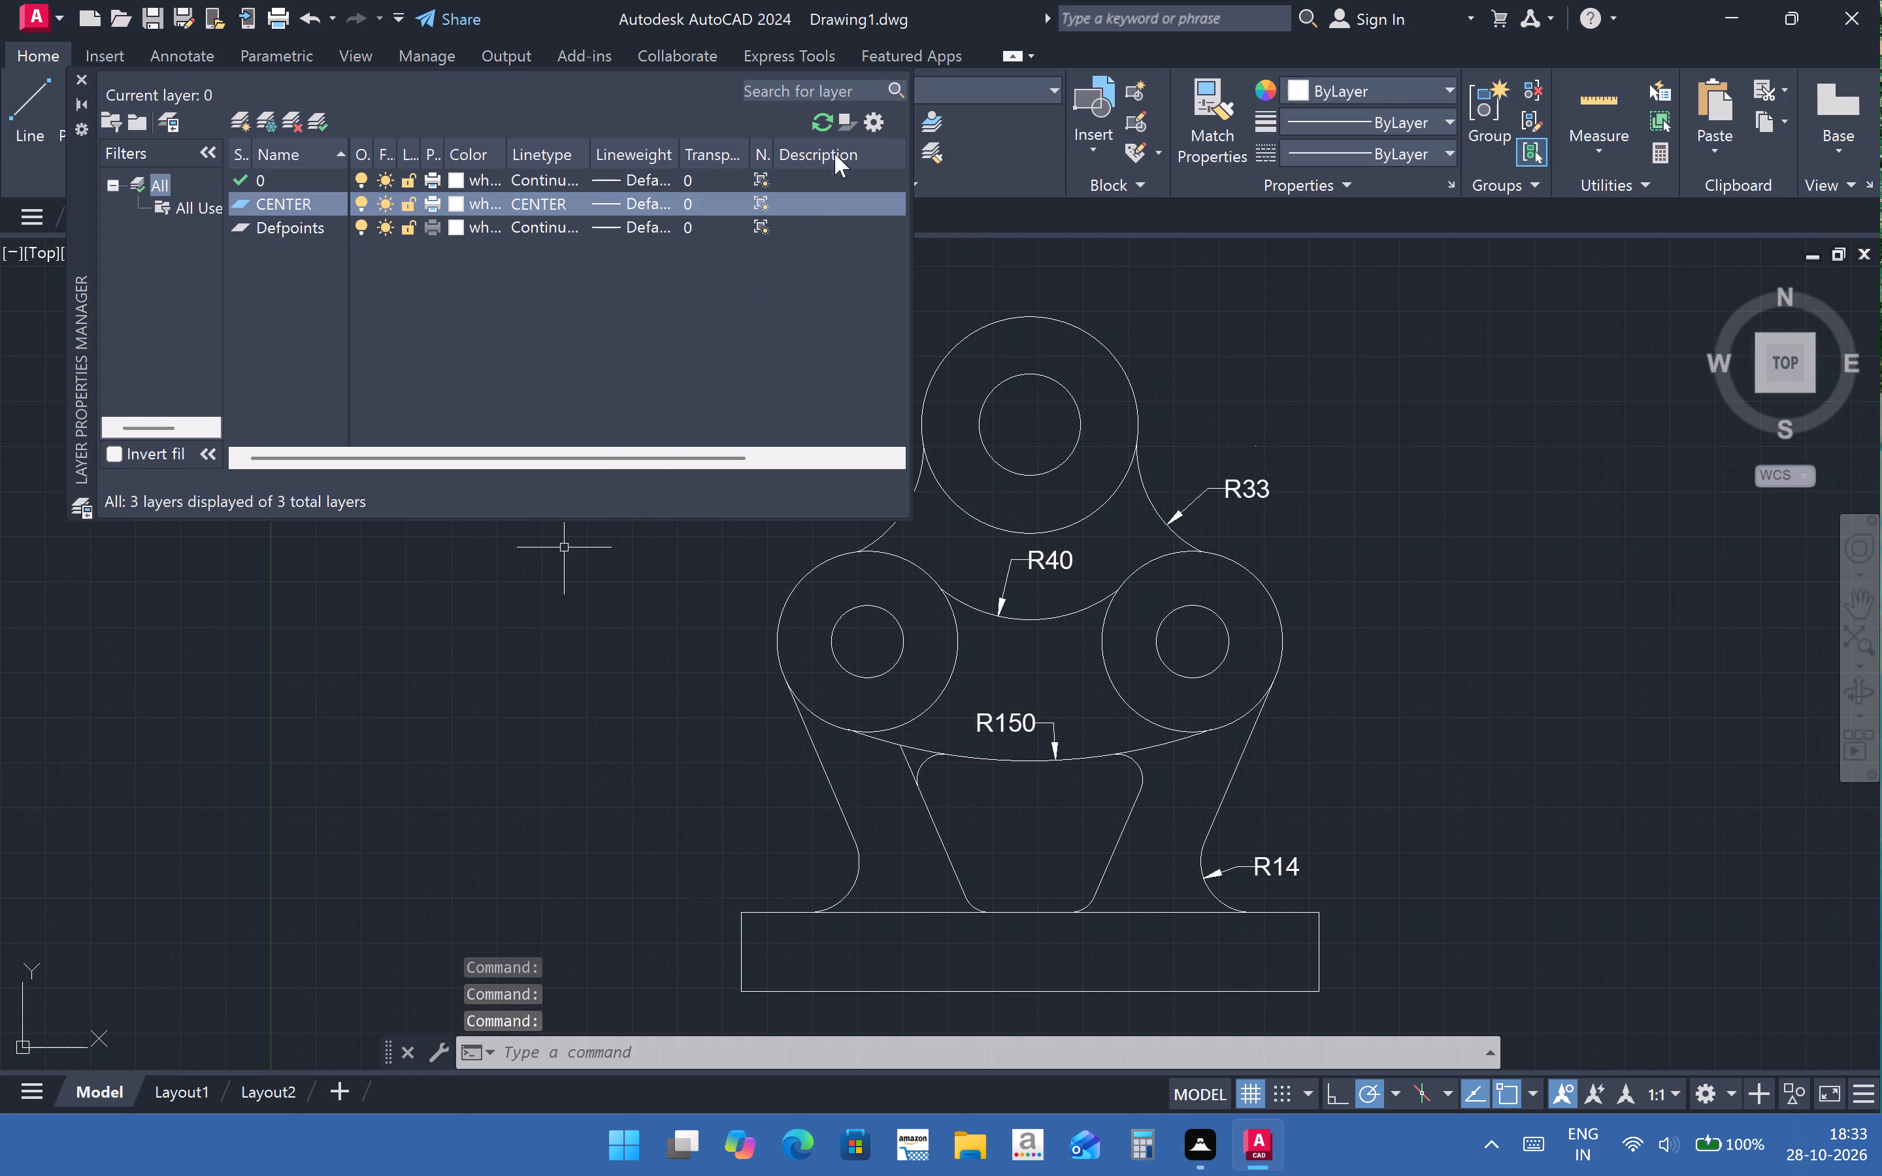
left_click(74, 75)
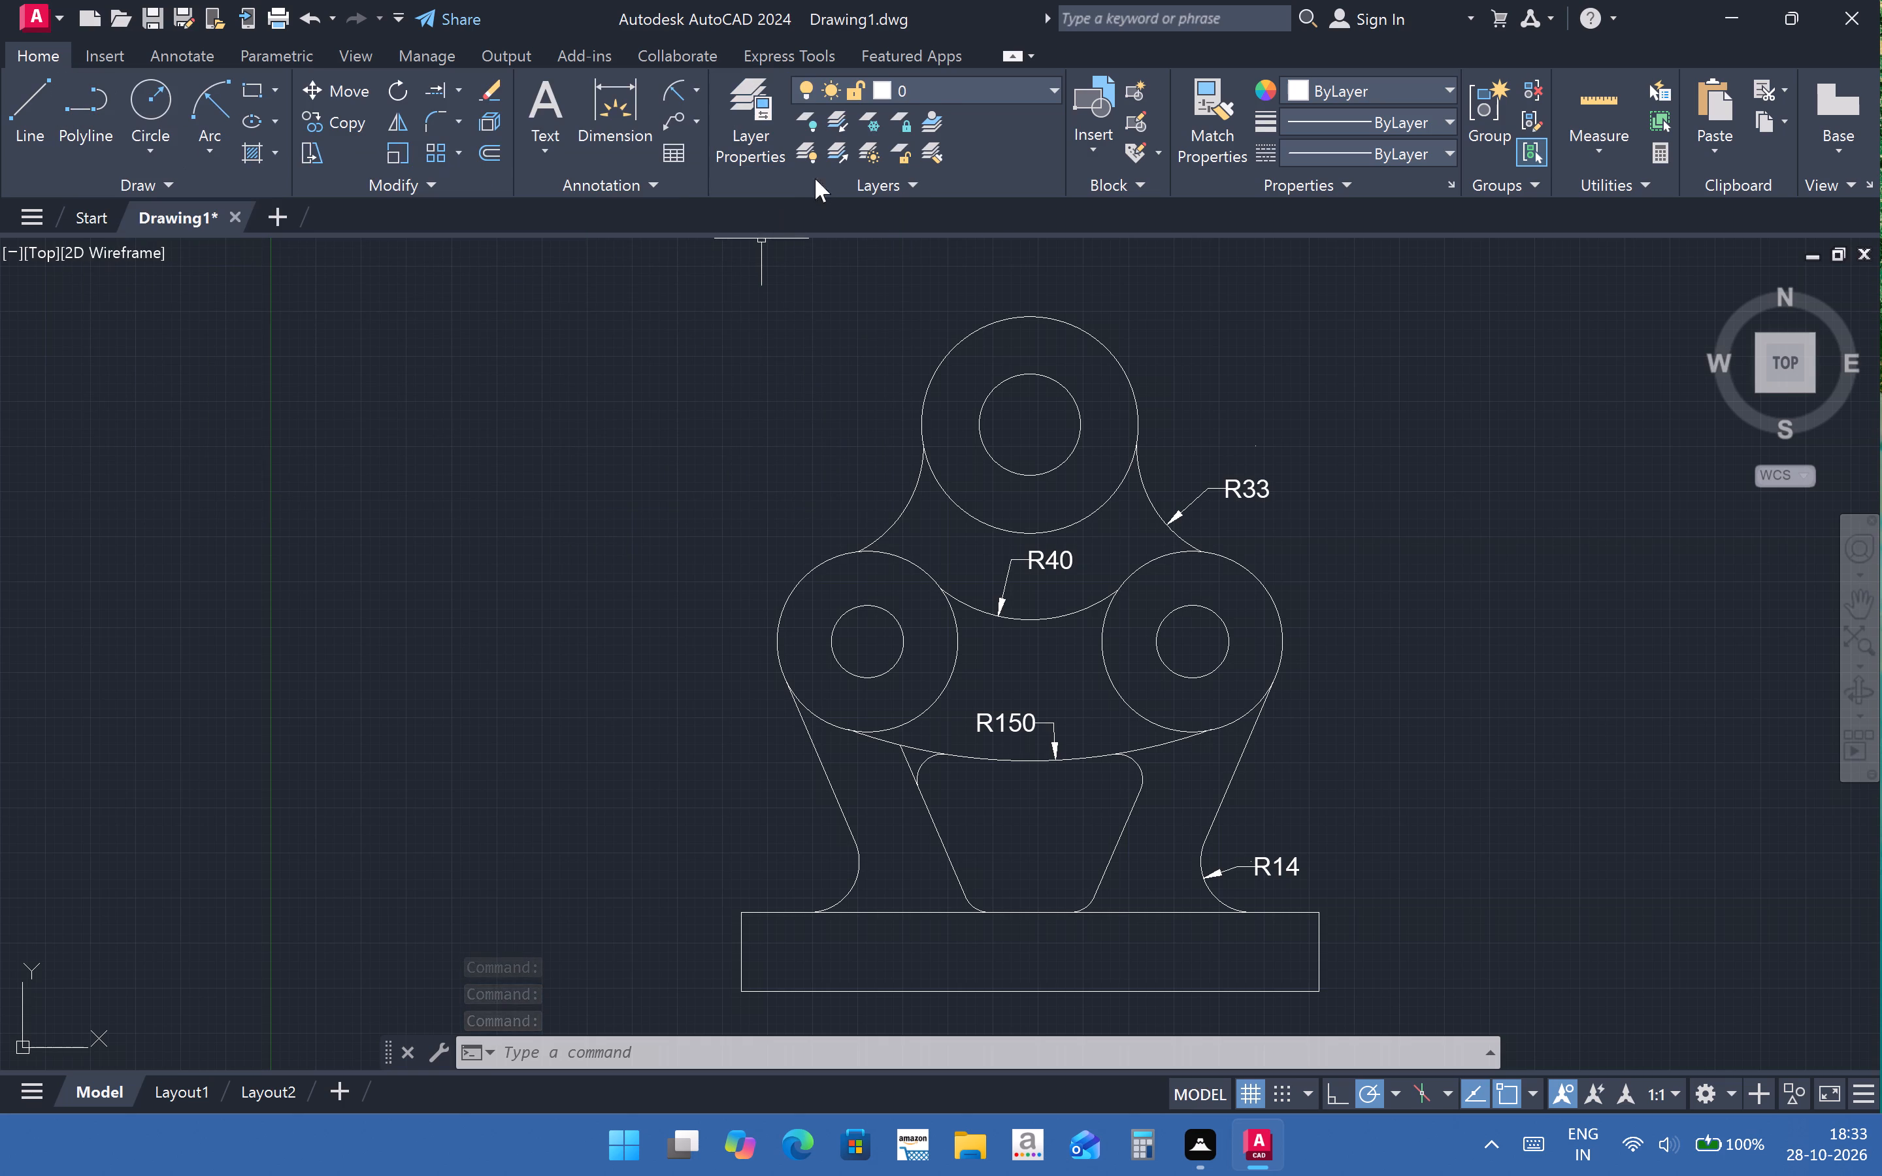
Make CENTER the current layer.
left_click(918, 95)
left_click(927, 143)
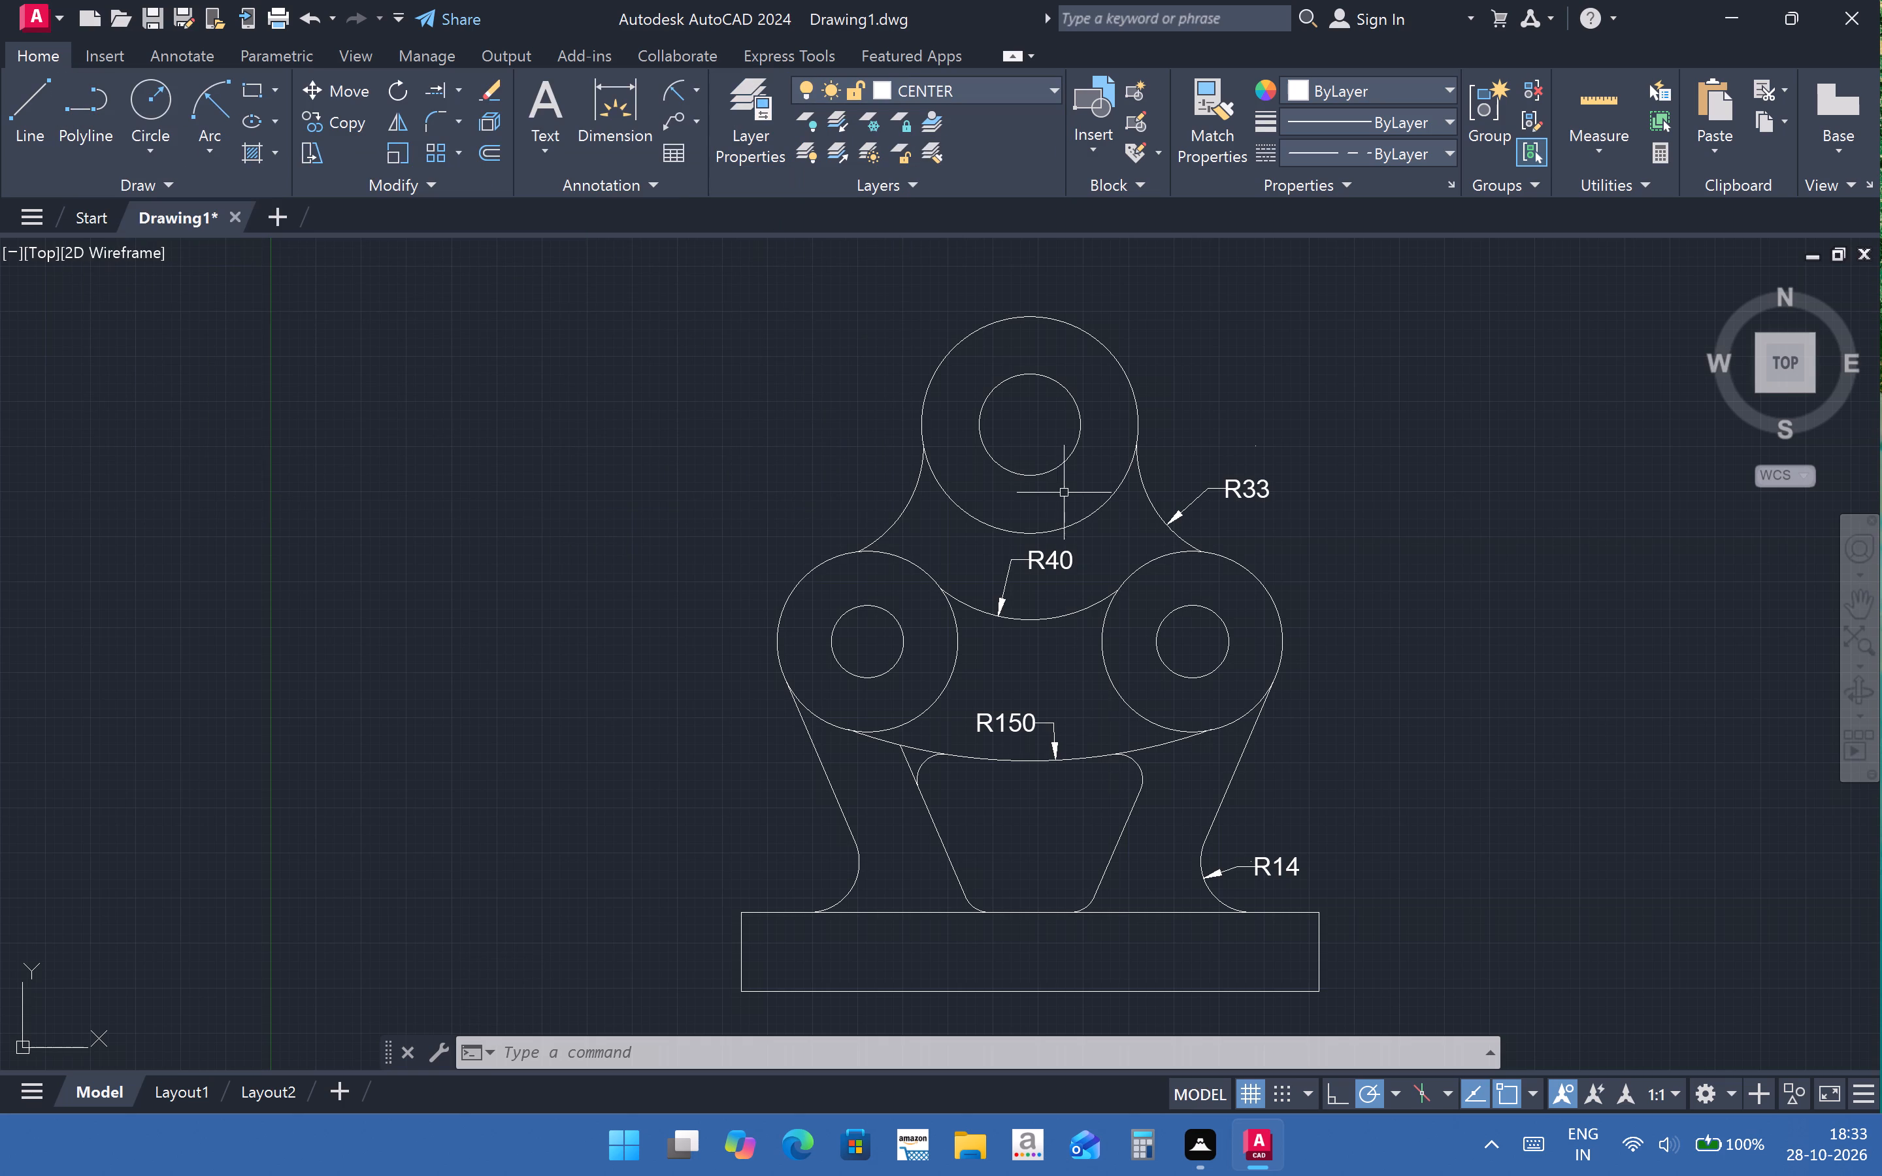
Draw a vertical centre line from the top circles' centre upward past the outer circle.
left_click(4, 123)
left_click(22, 105)
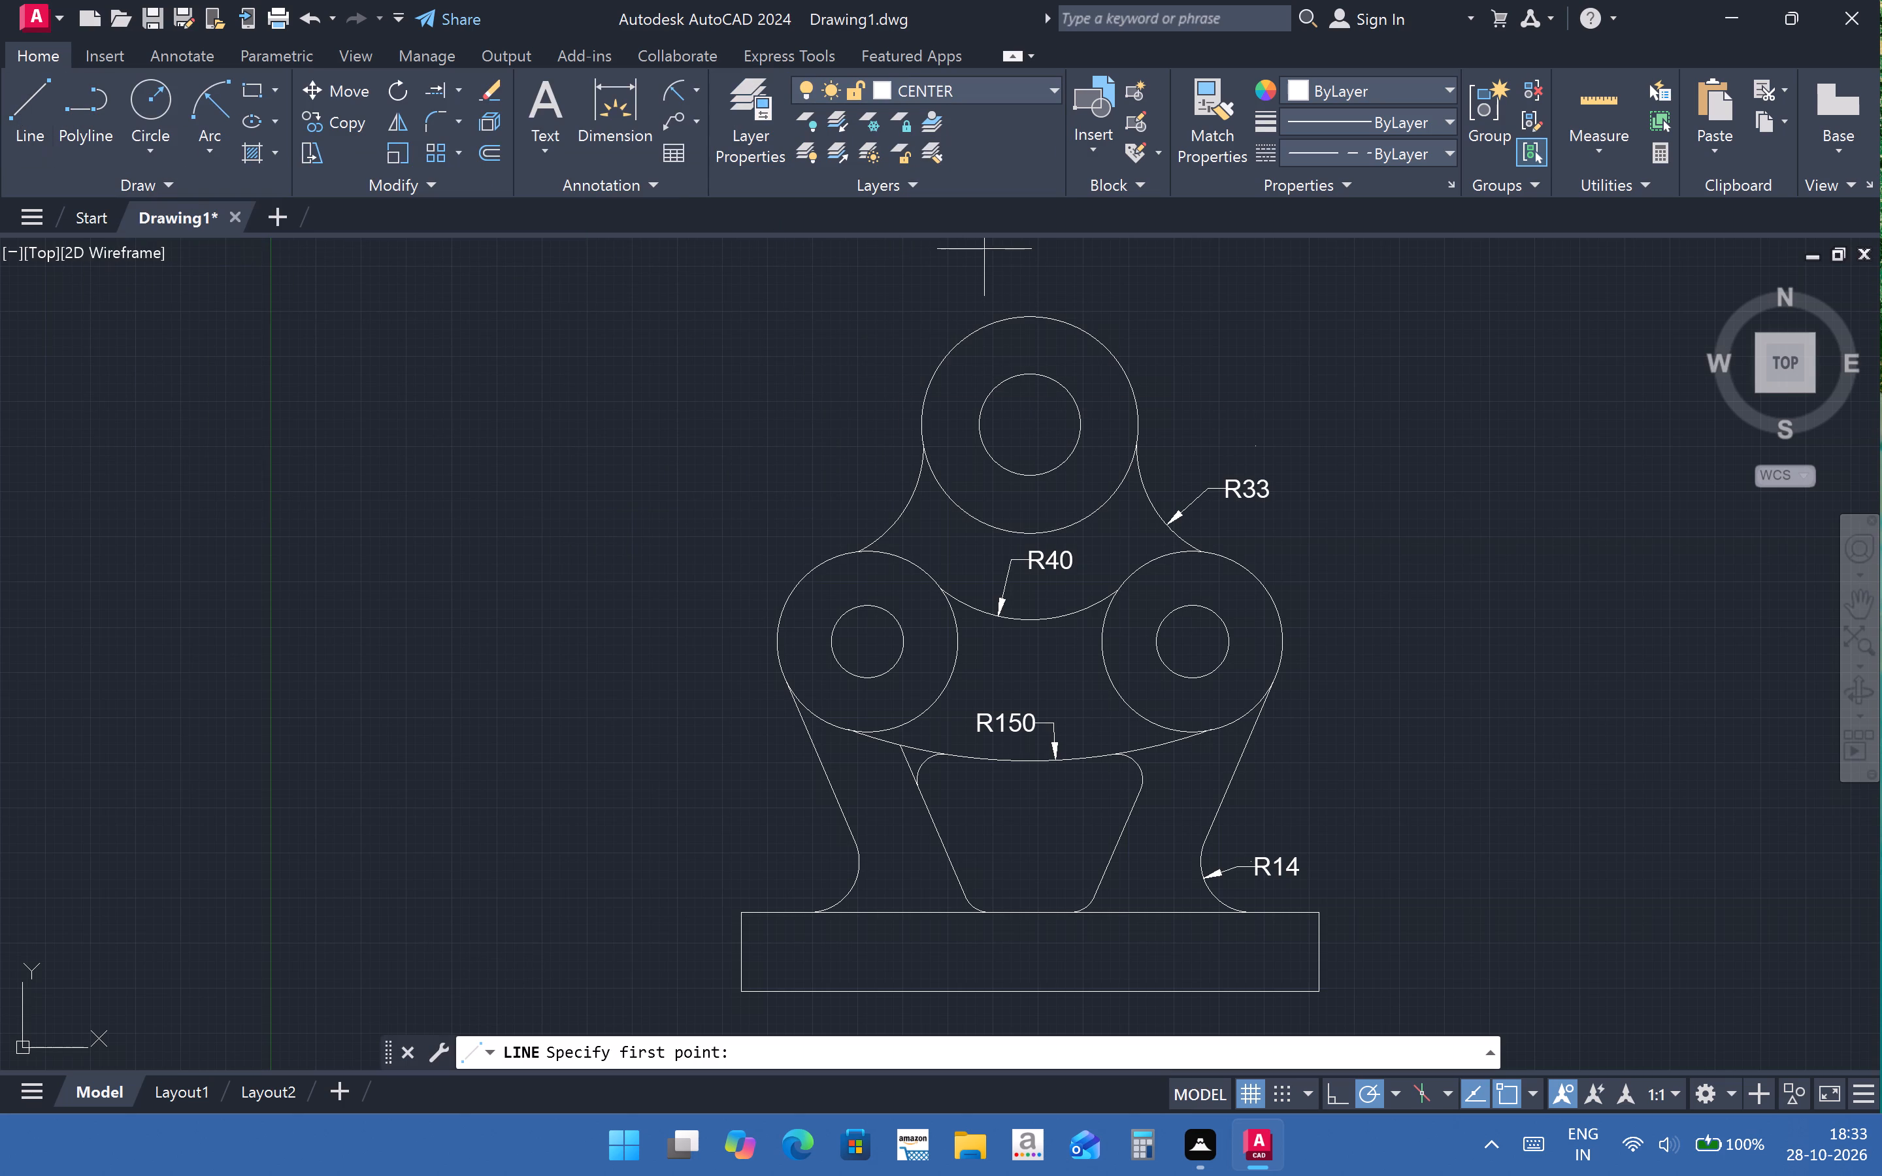
left_click(1033, 417)
left_click(1041, 282)
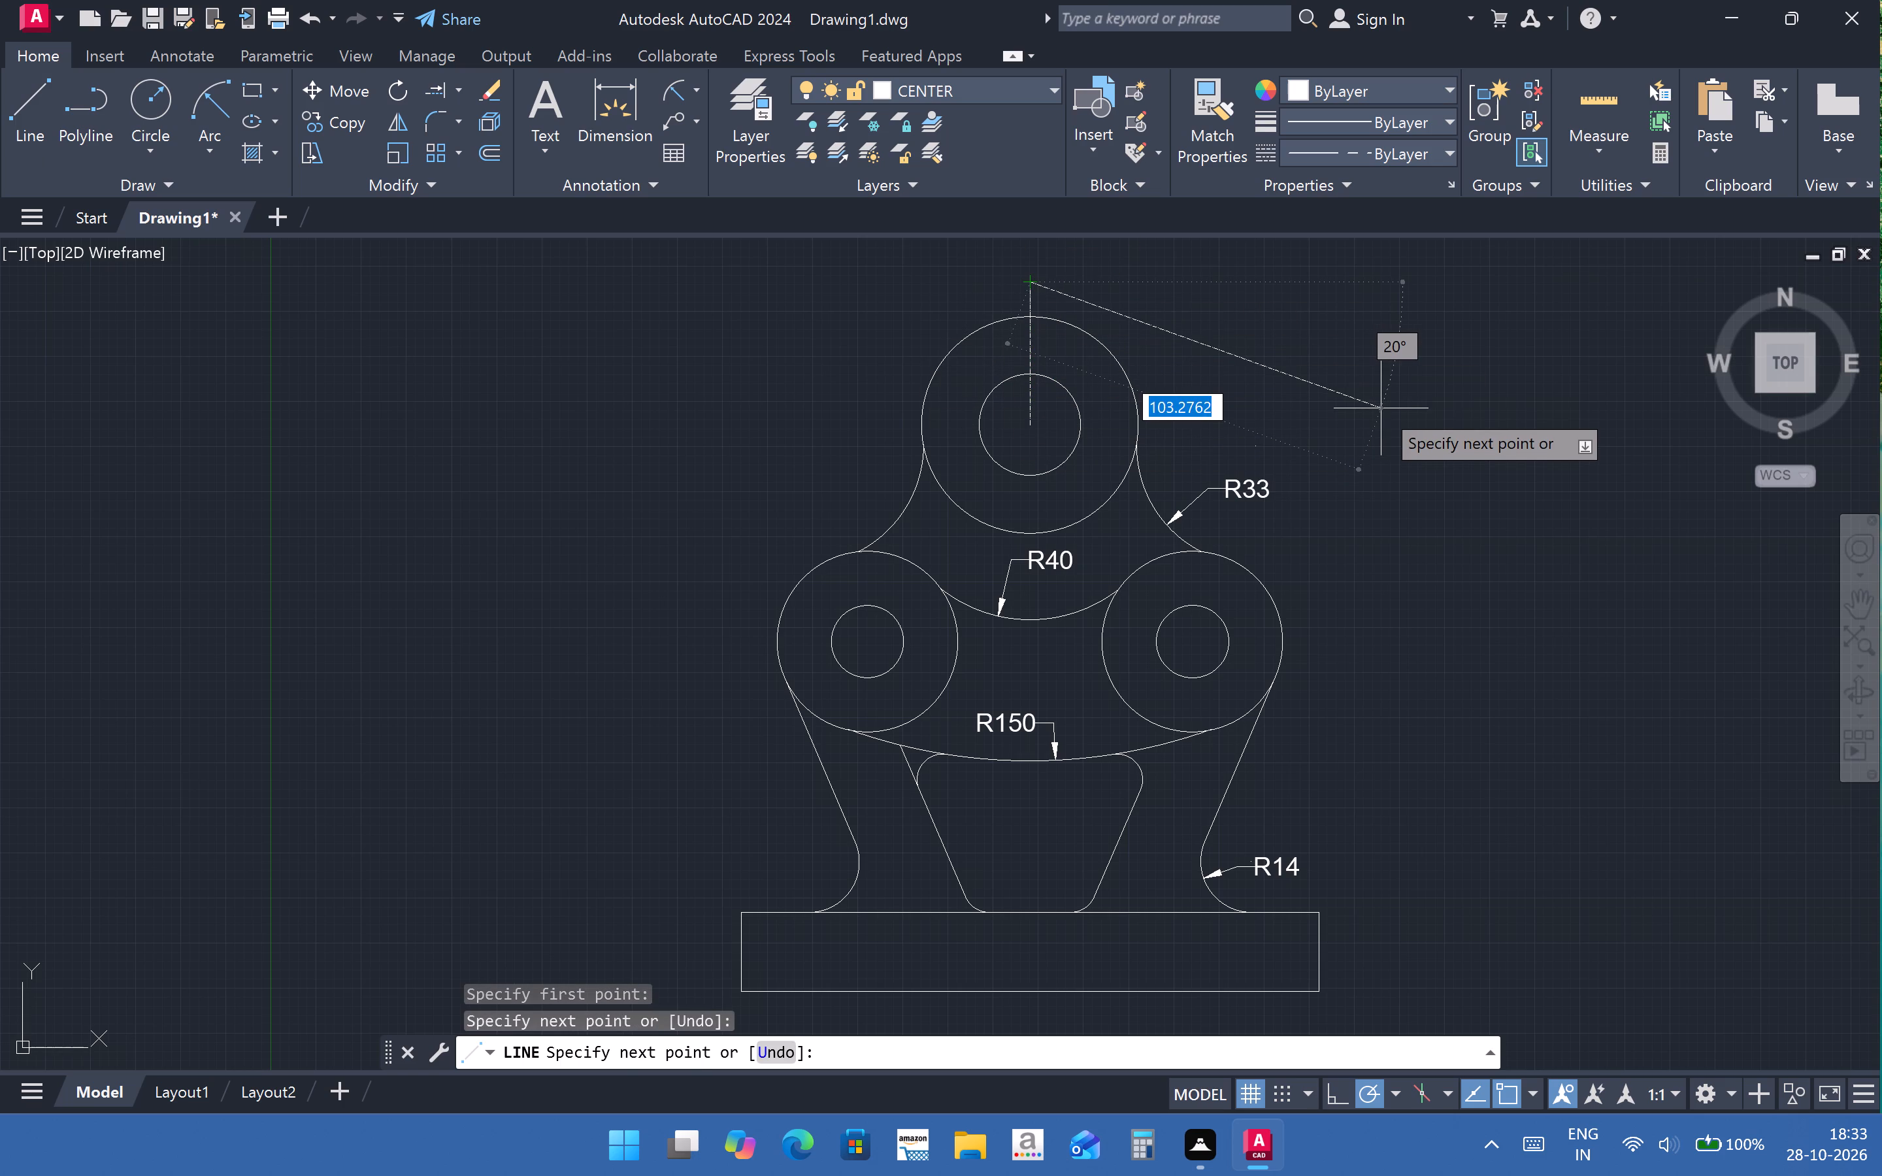
key("Escape")
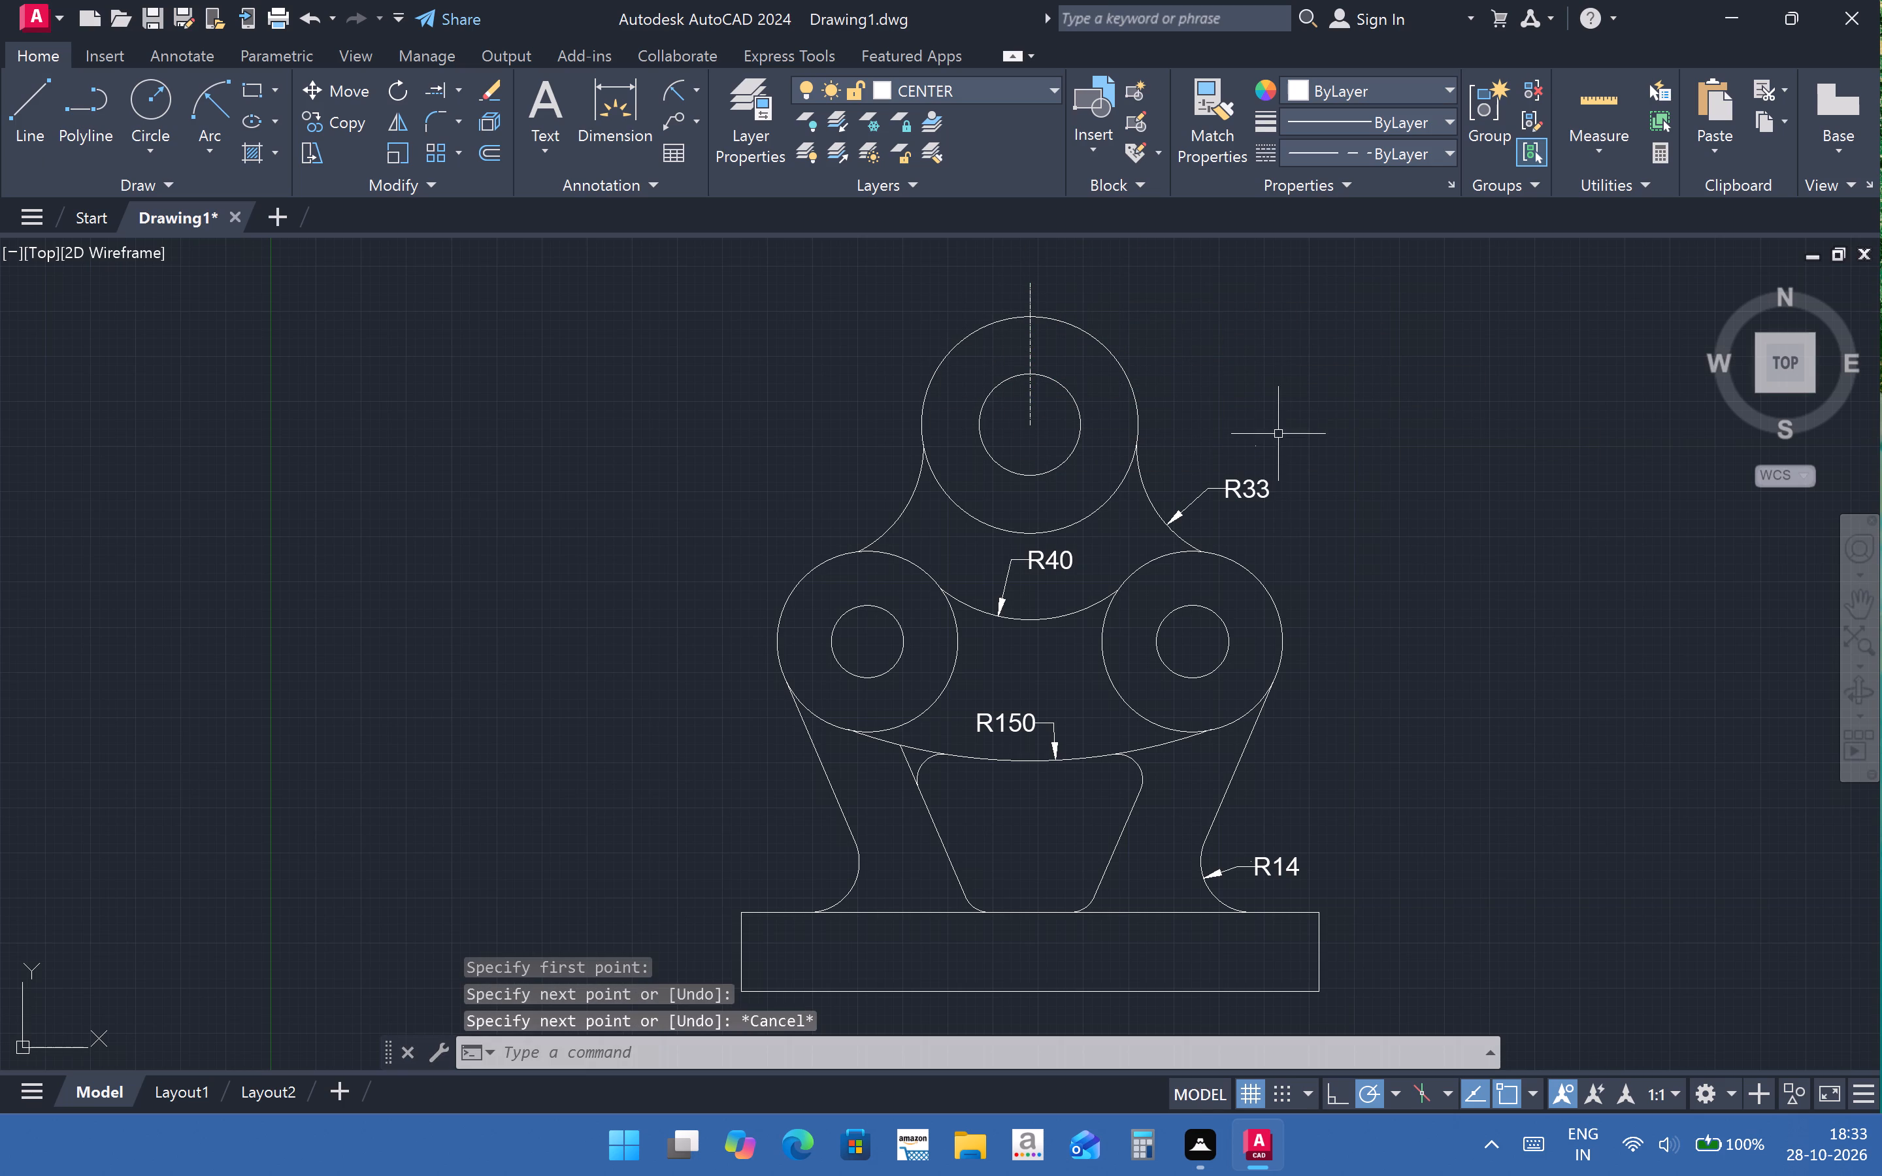
left_click(1385, 494)
key("Escape")
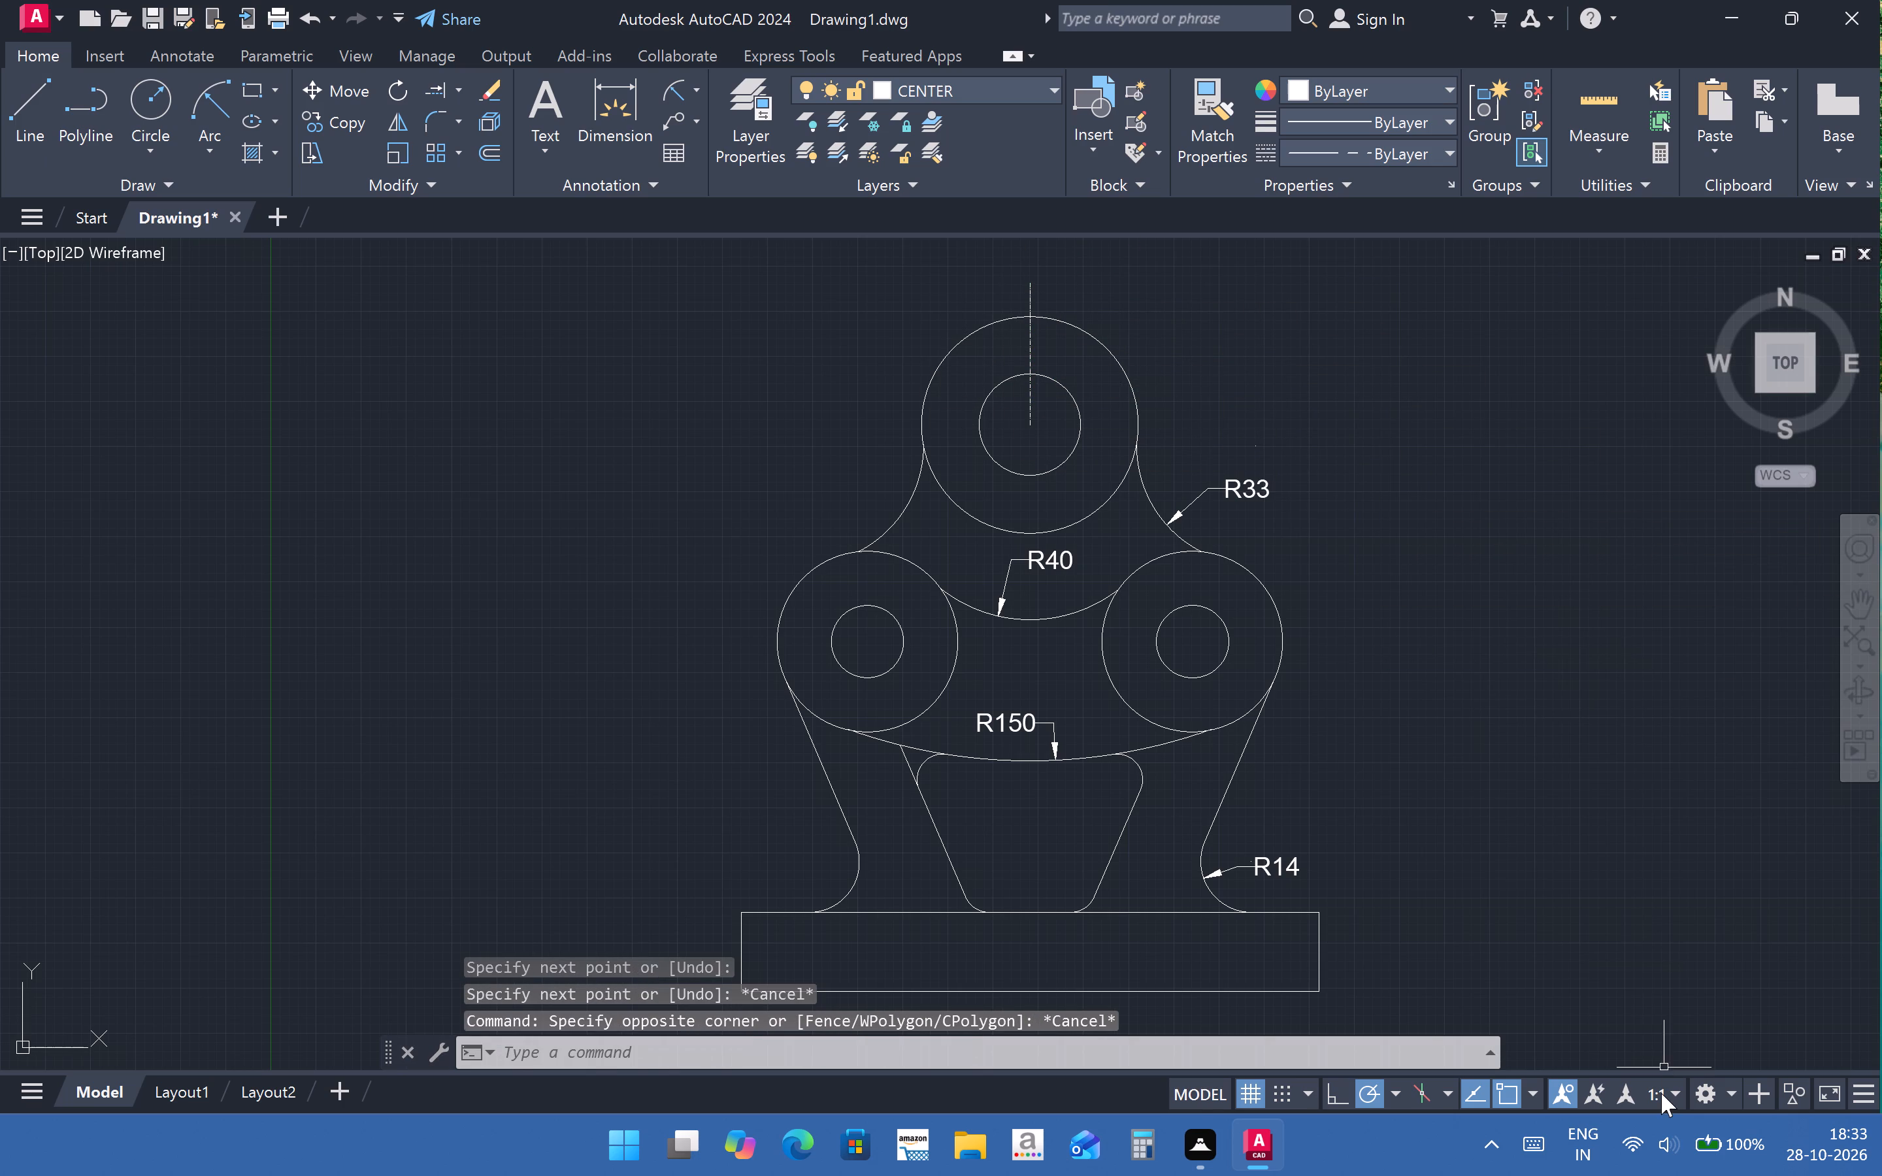
Set the annotation scale to 1:16.
left_click(1661, 1093)
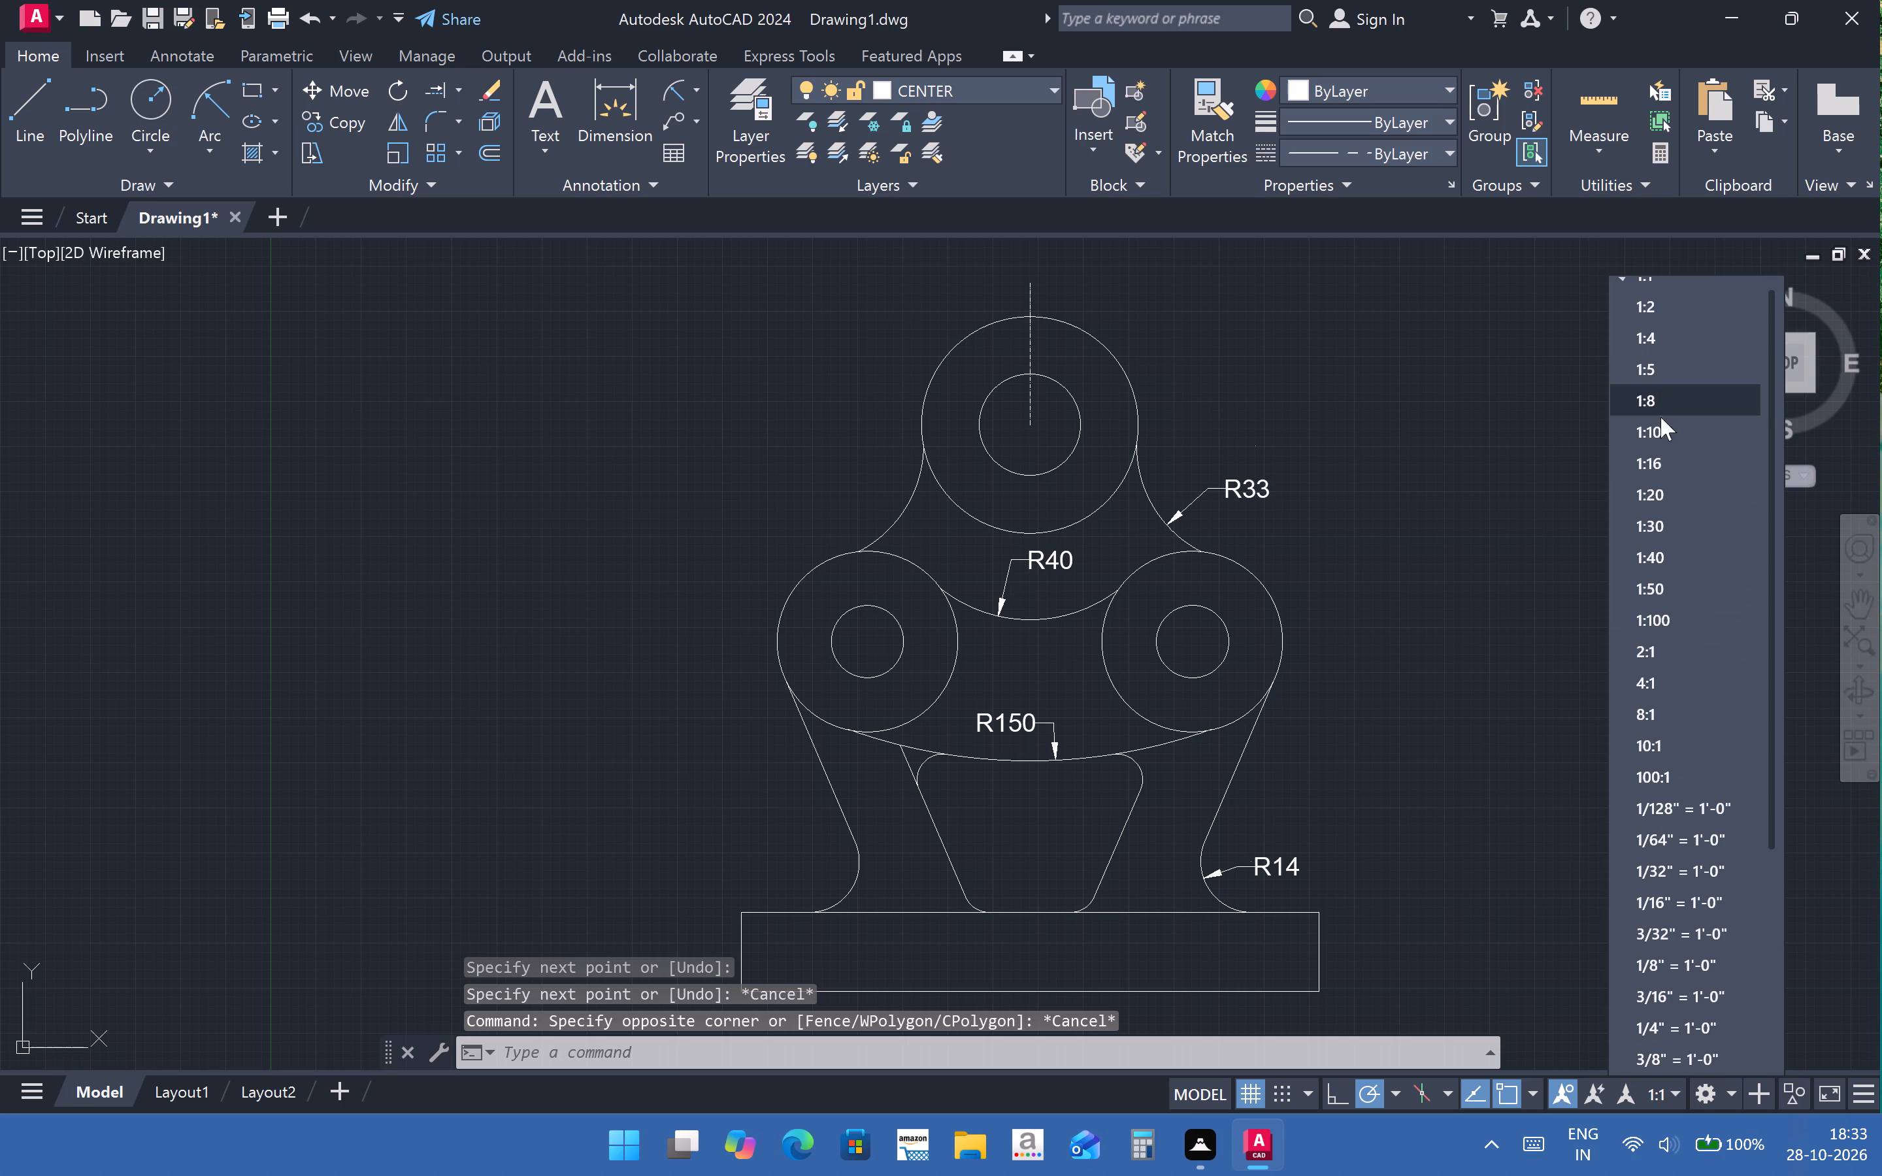
left_click(1667, 466)
left_click(1528, 501)
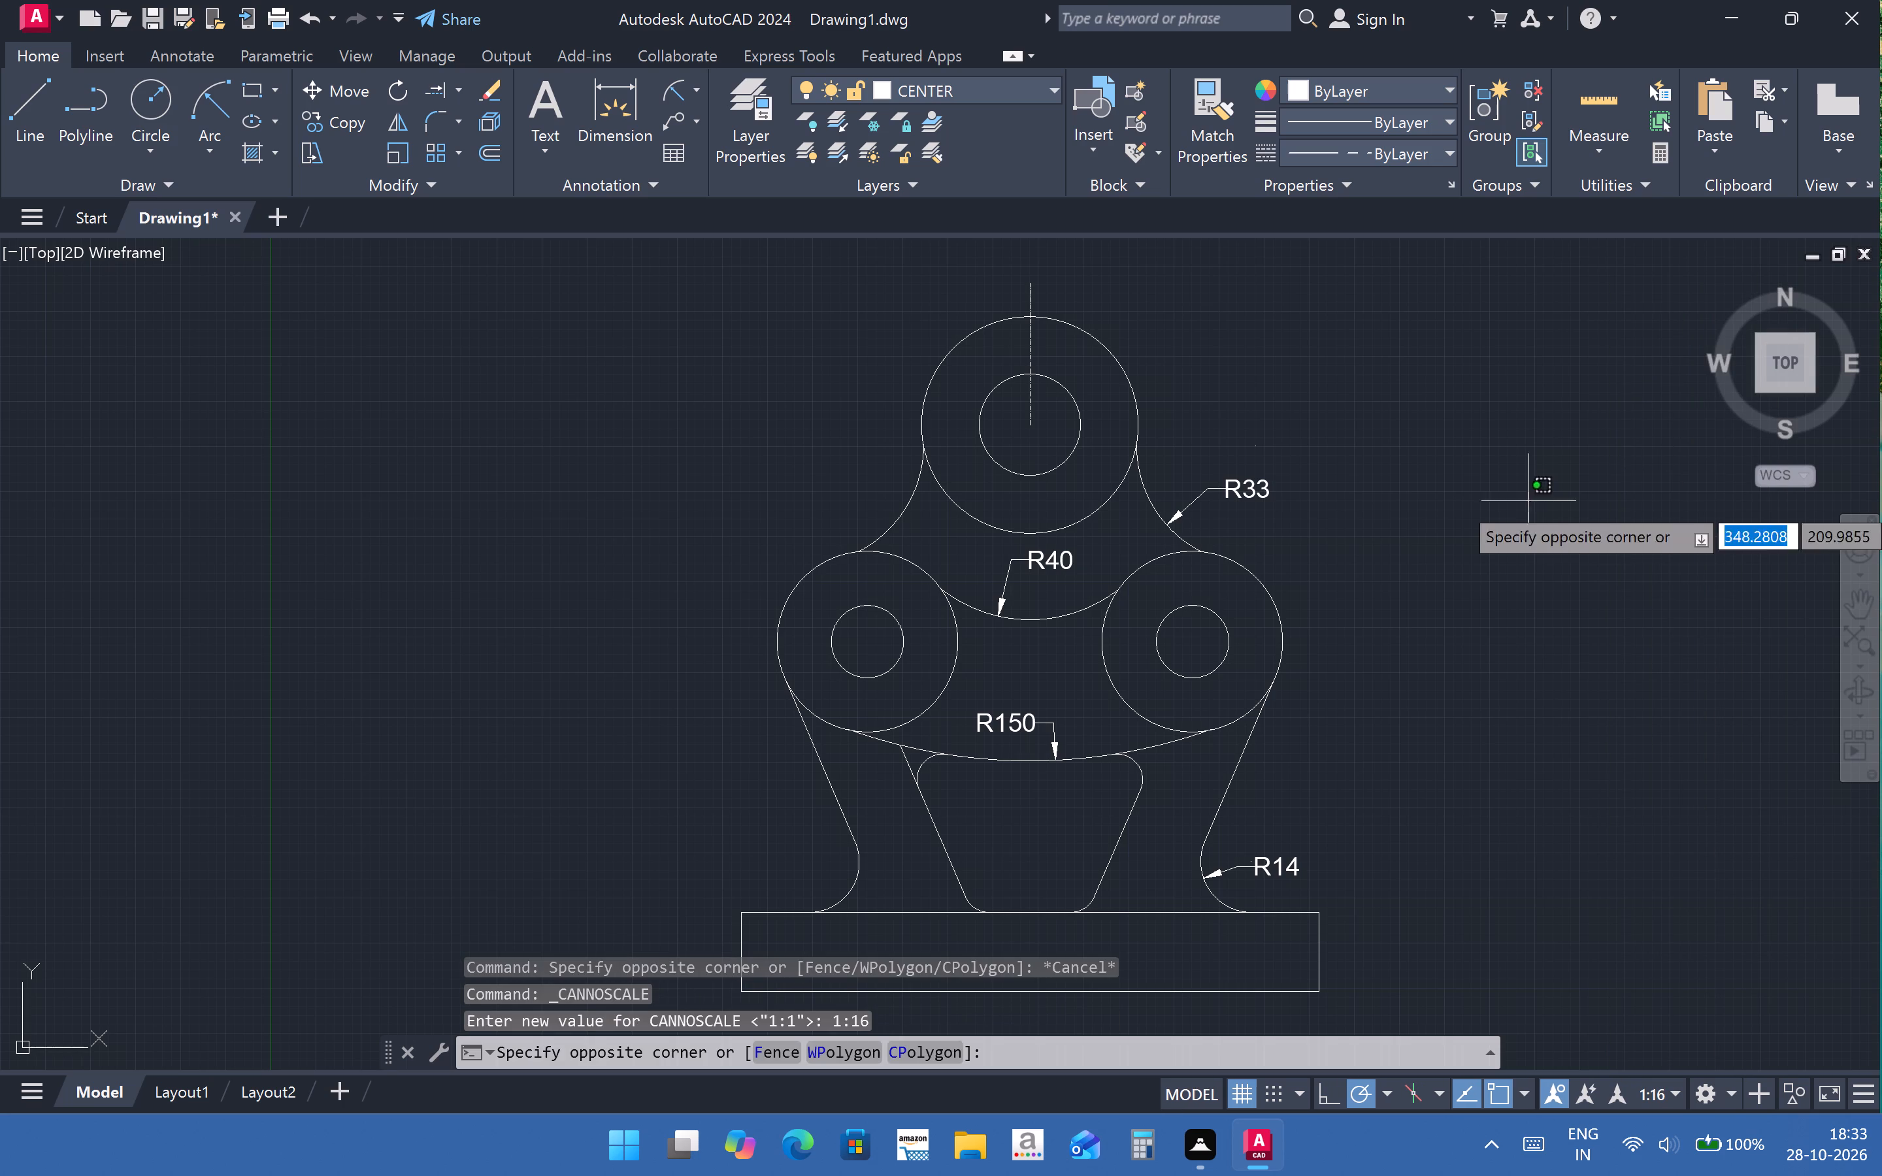
key("Escape")
left_click(1029, 385)
key("Escape")
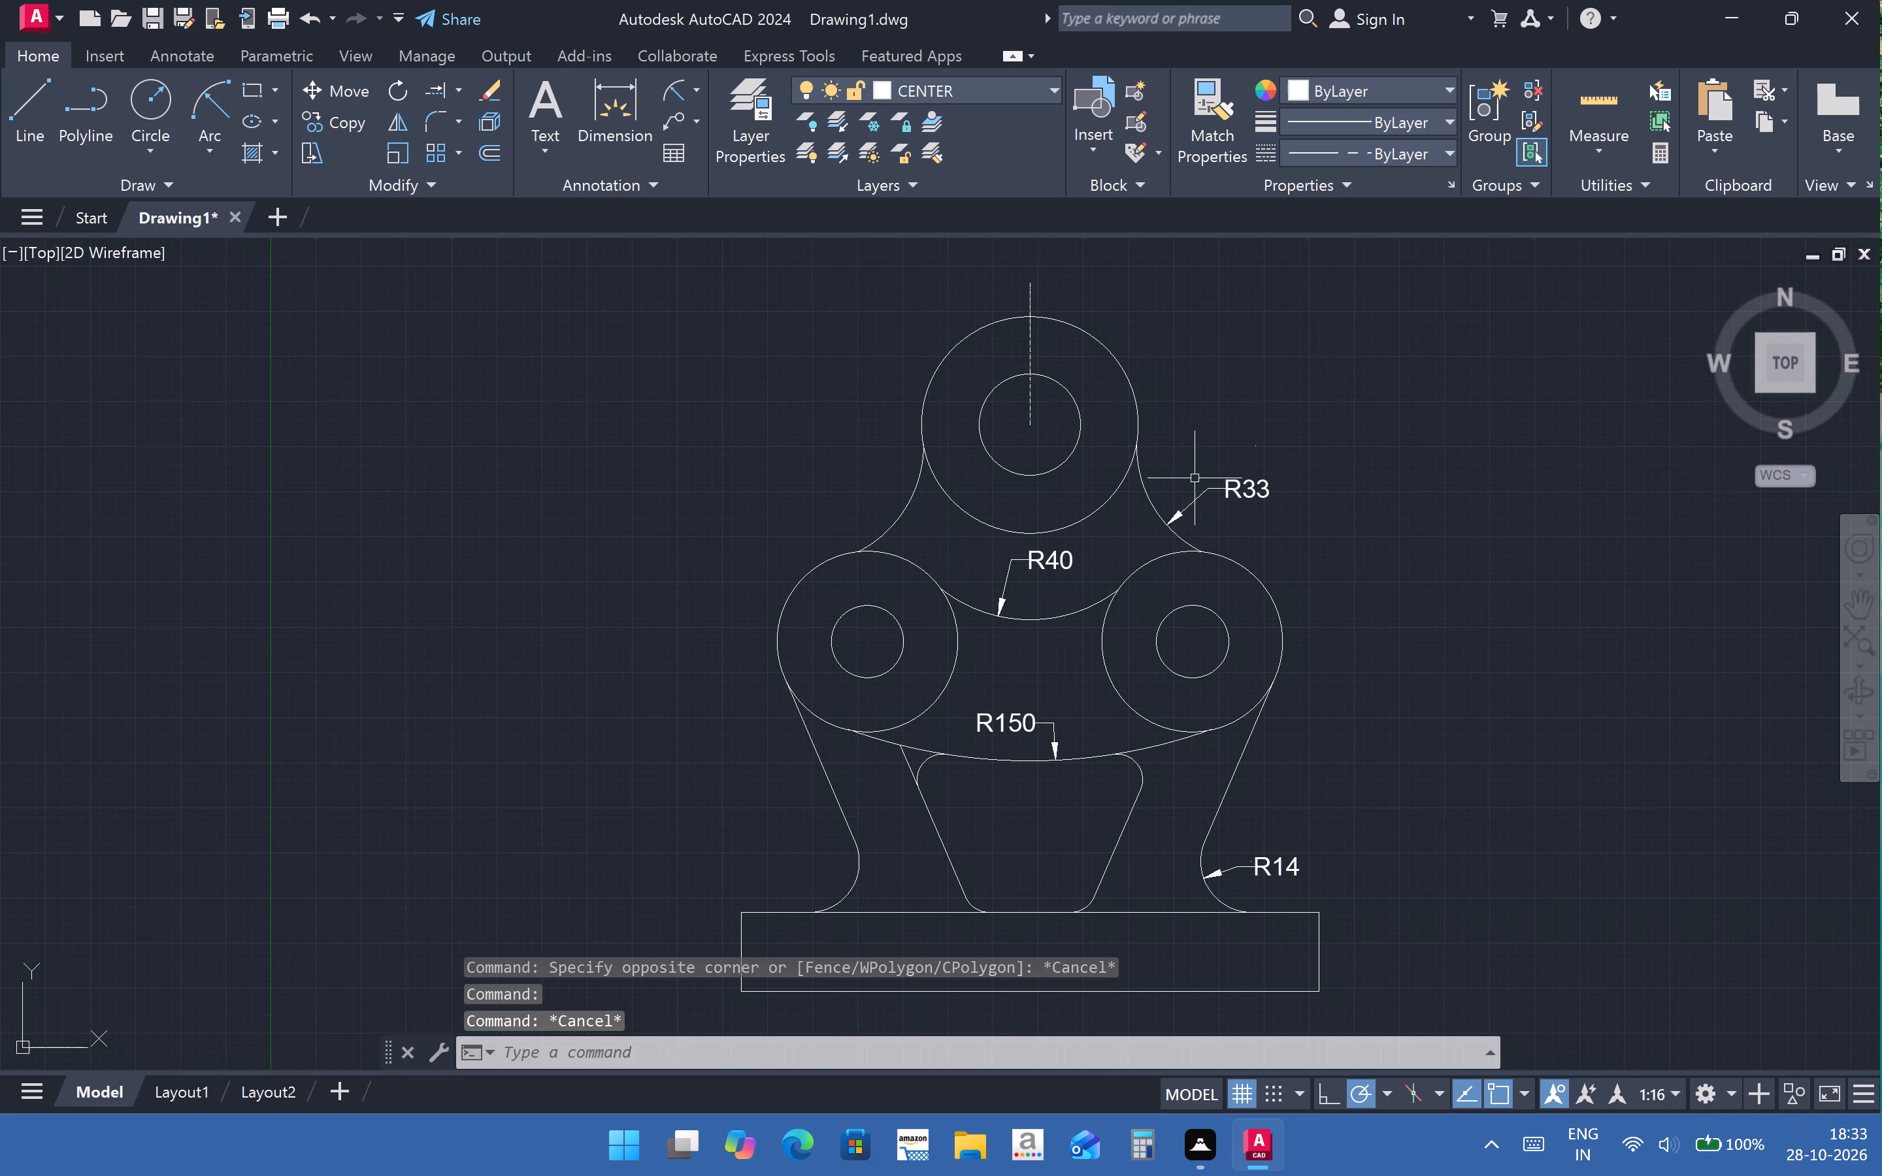
Stretch the lower end of the top circles' vertical centre line down to the bottom of the outer circle.
left_click(1035, 418)
left_click(1025, 414)
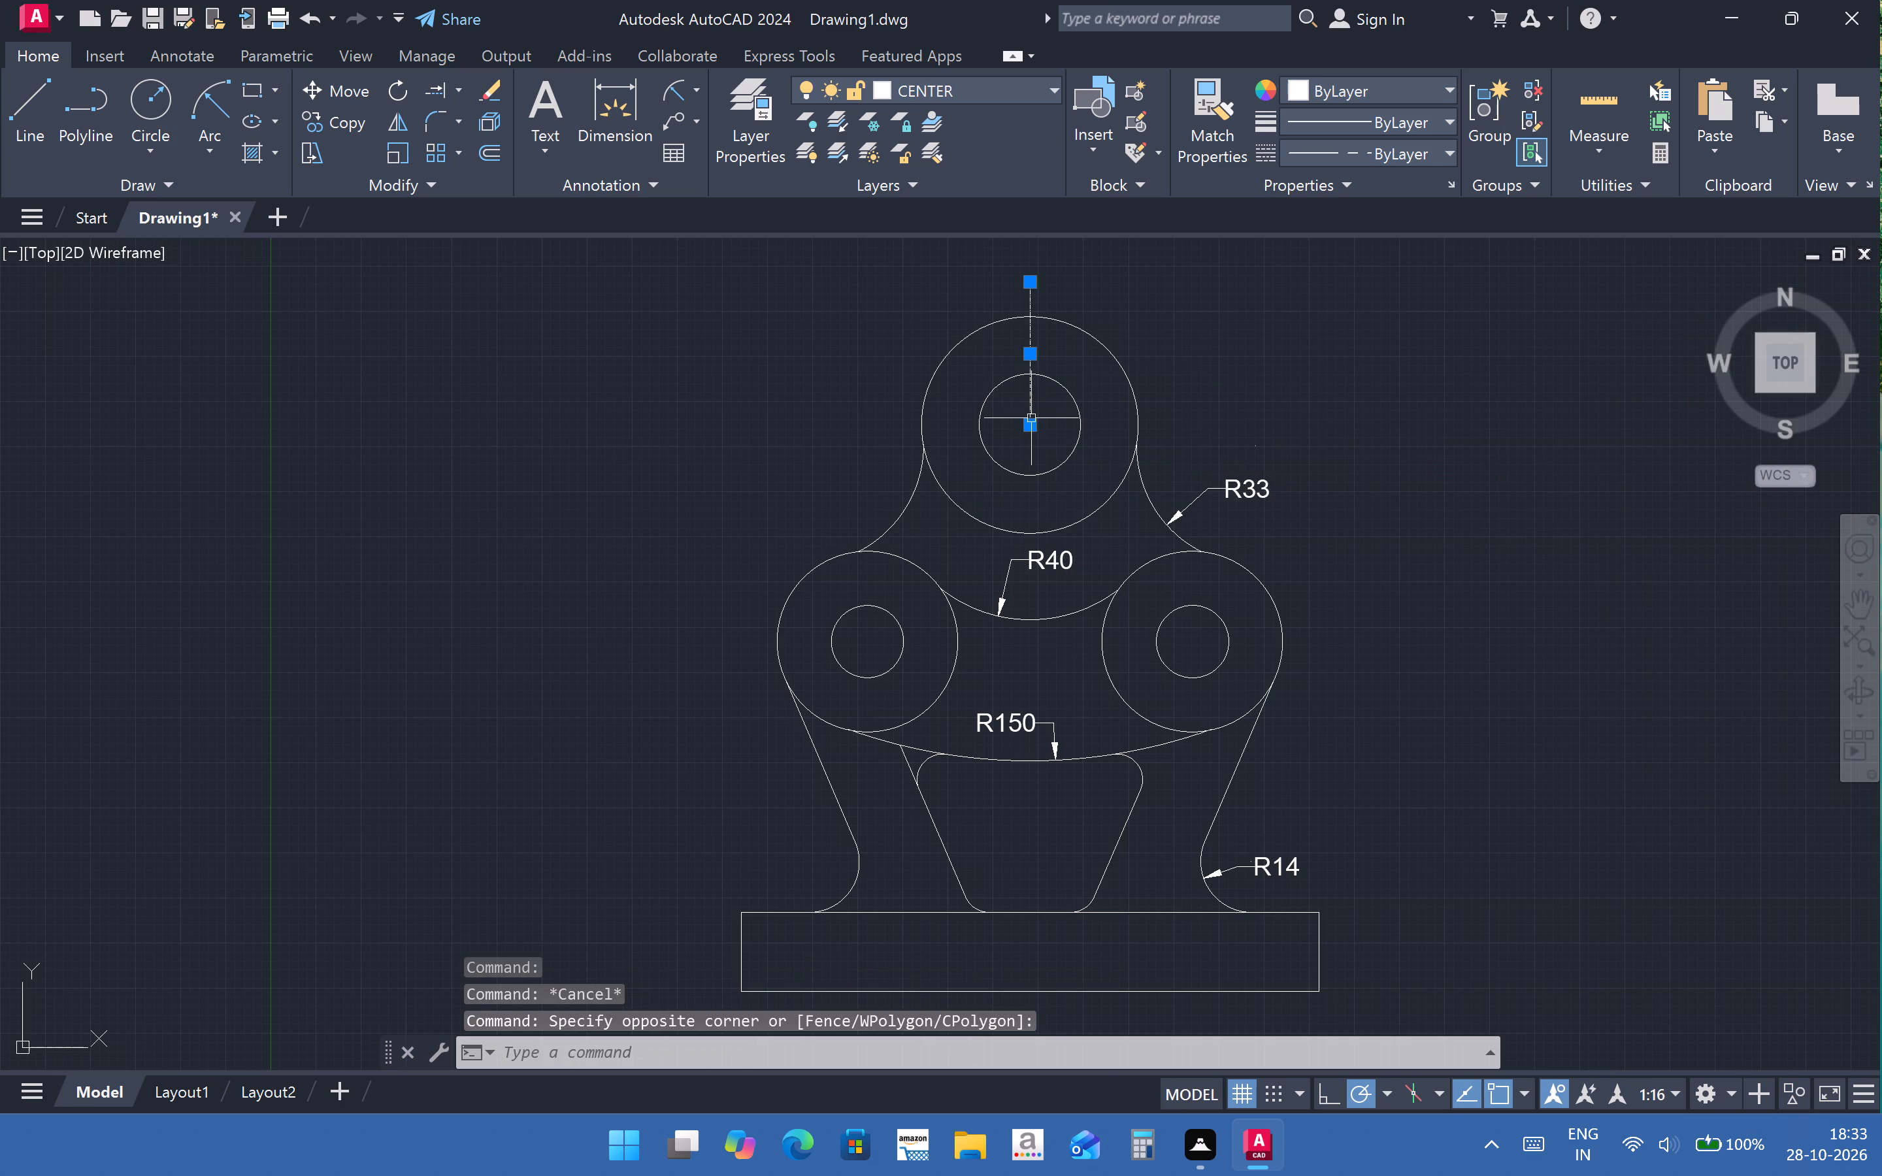
left_click_drag(1034, 426, 1038, 534)
left_click(1038, 534)
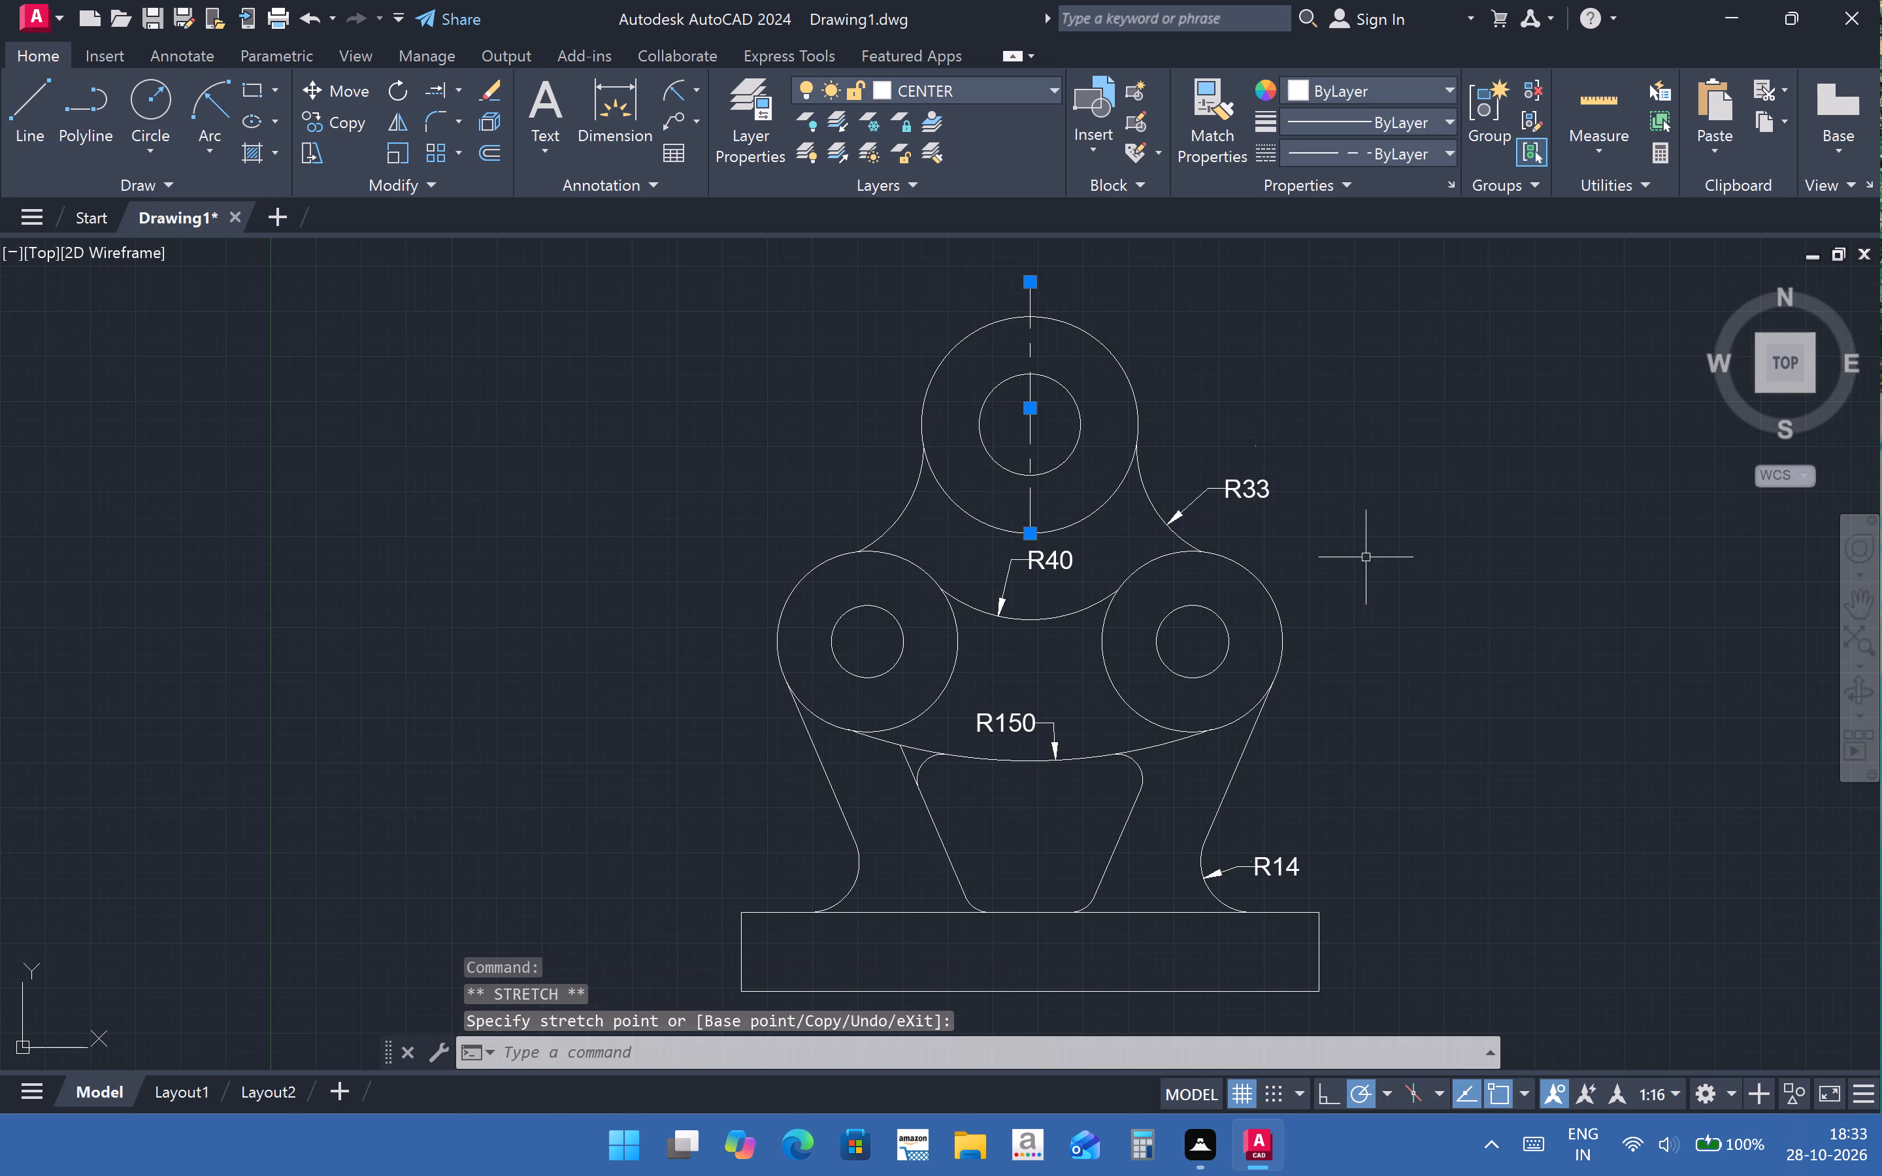
key("Escape")
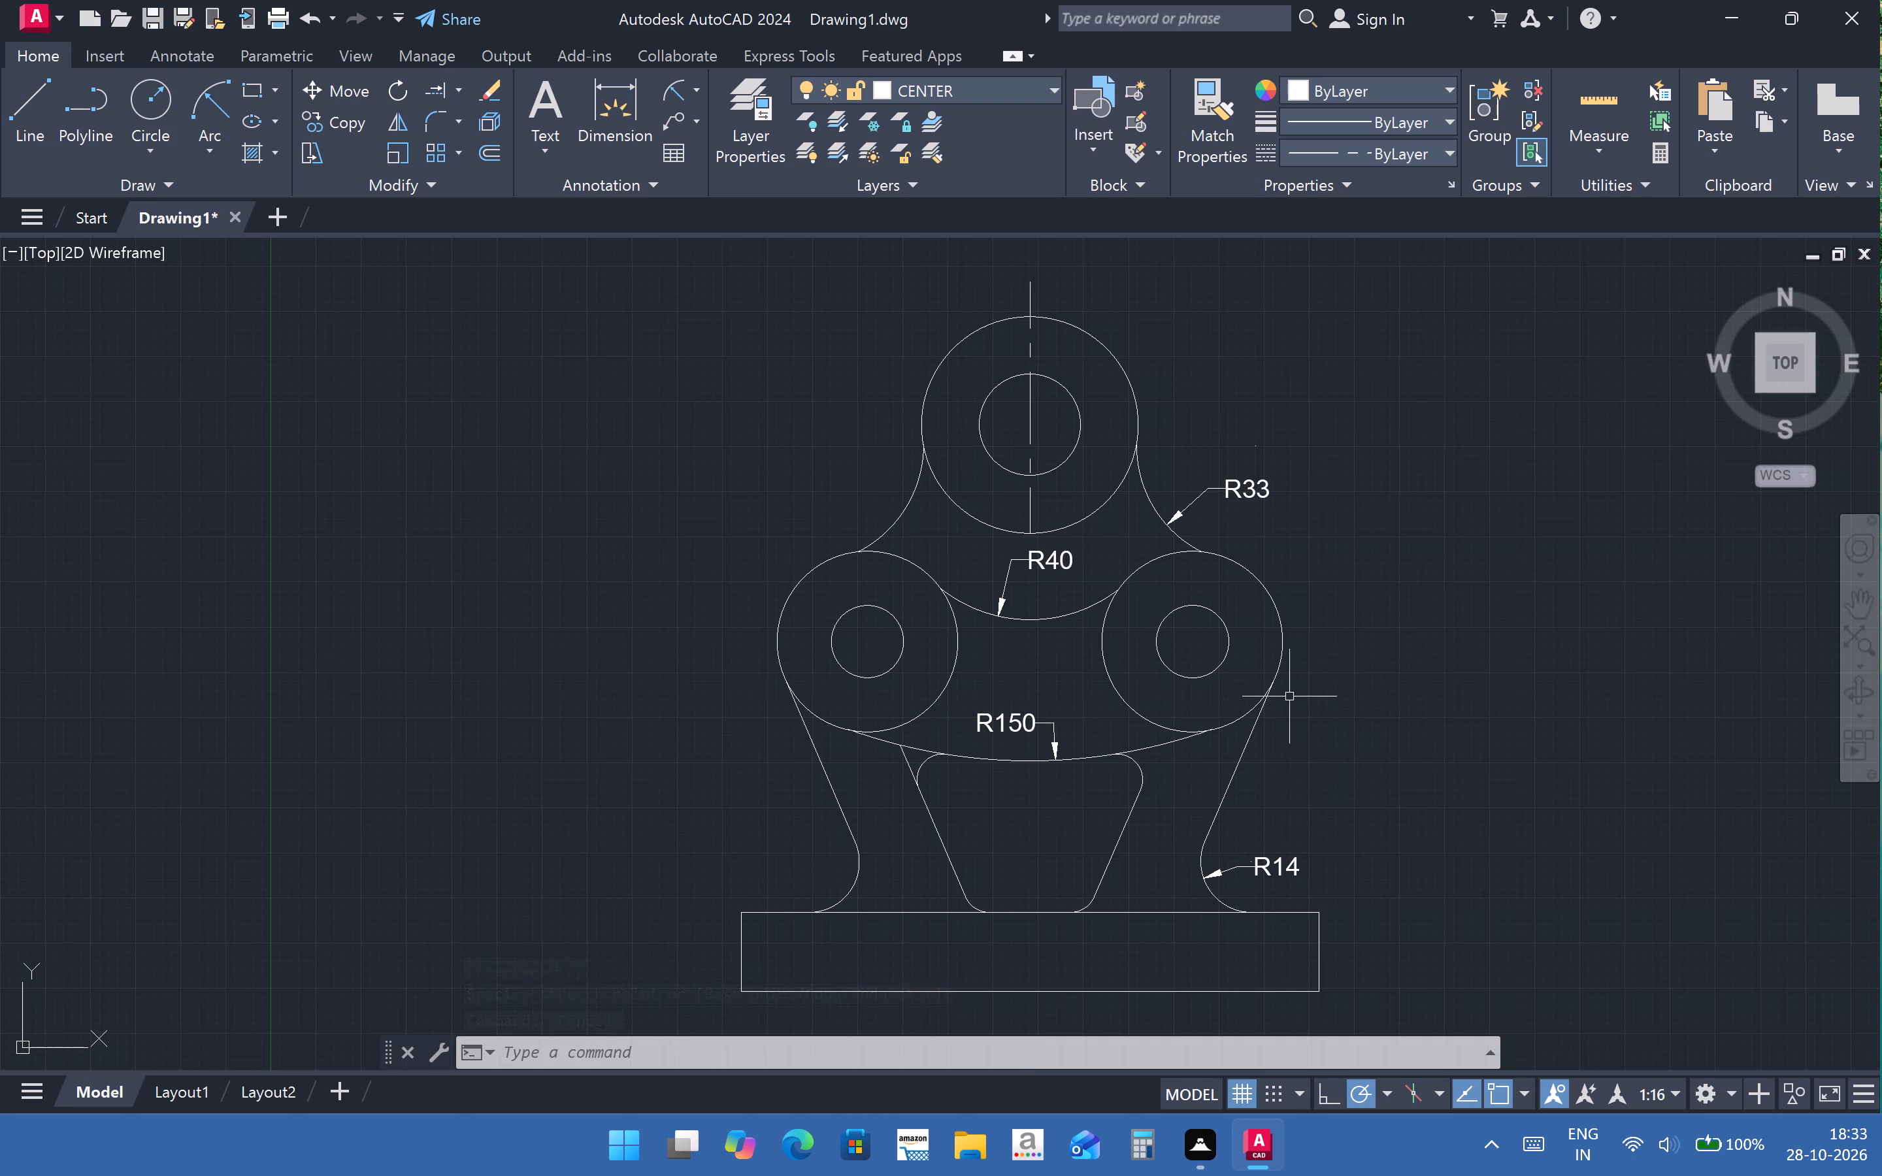
Draw a horizontal centre line through the top circles' centre, extending past both sides of the outer circle.
left_click(41, 97)
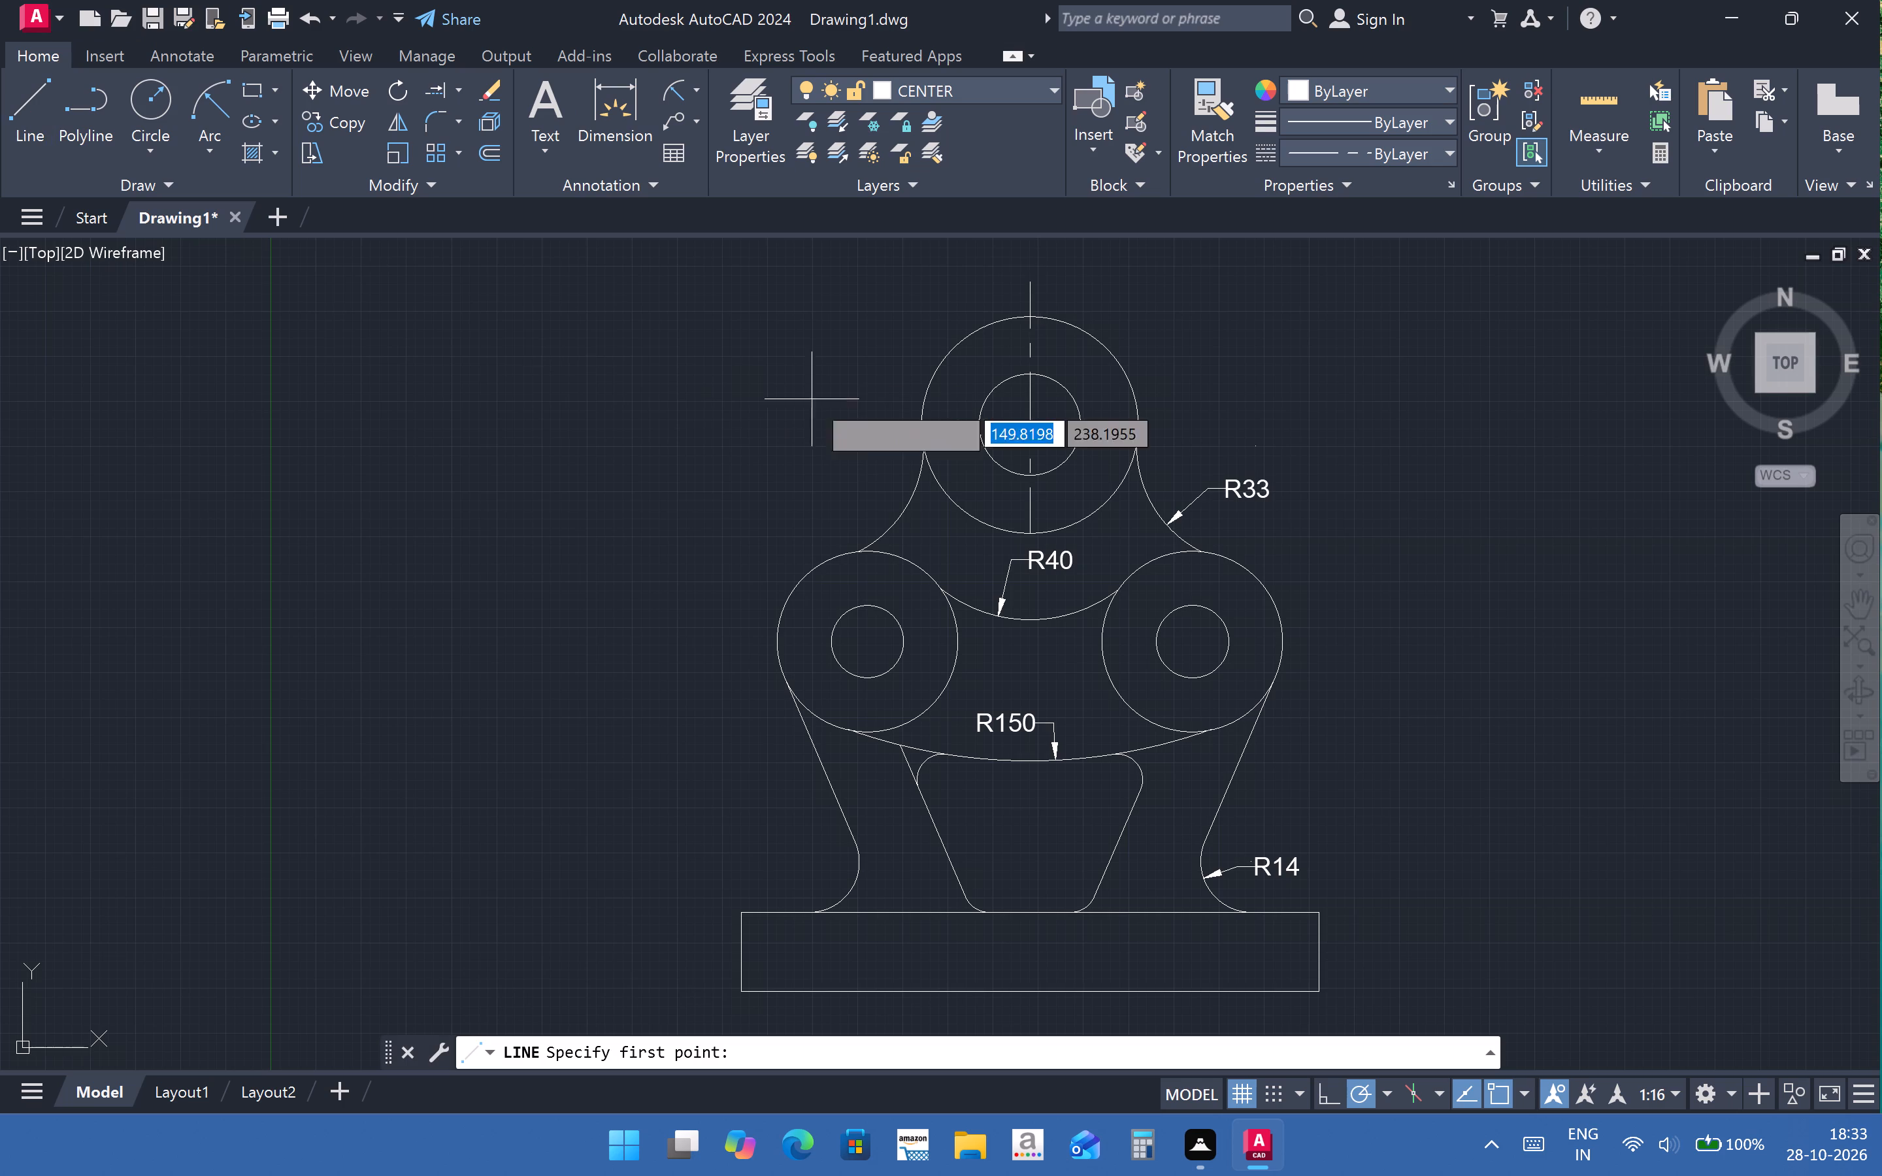
left_click(1034, 433)
left_click(901, 425)
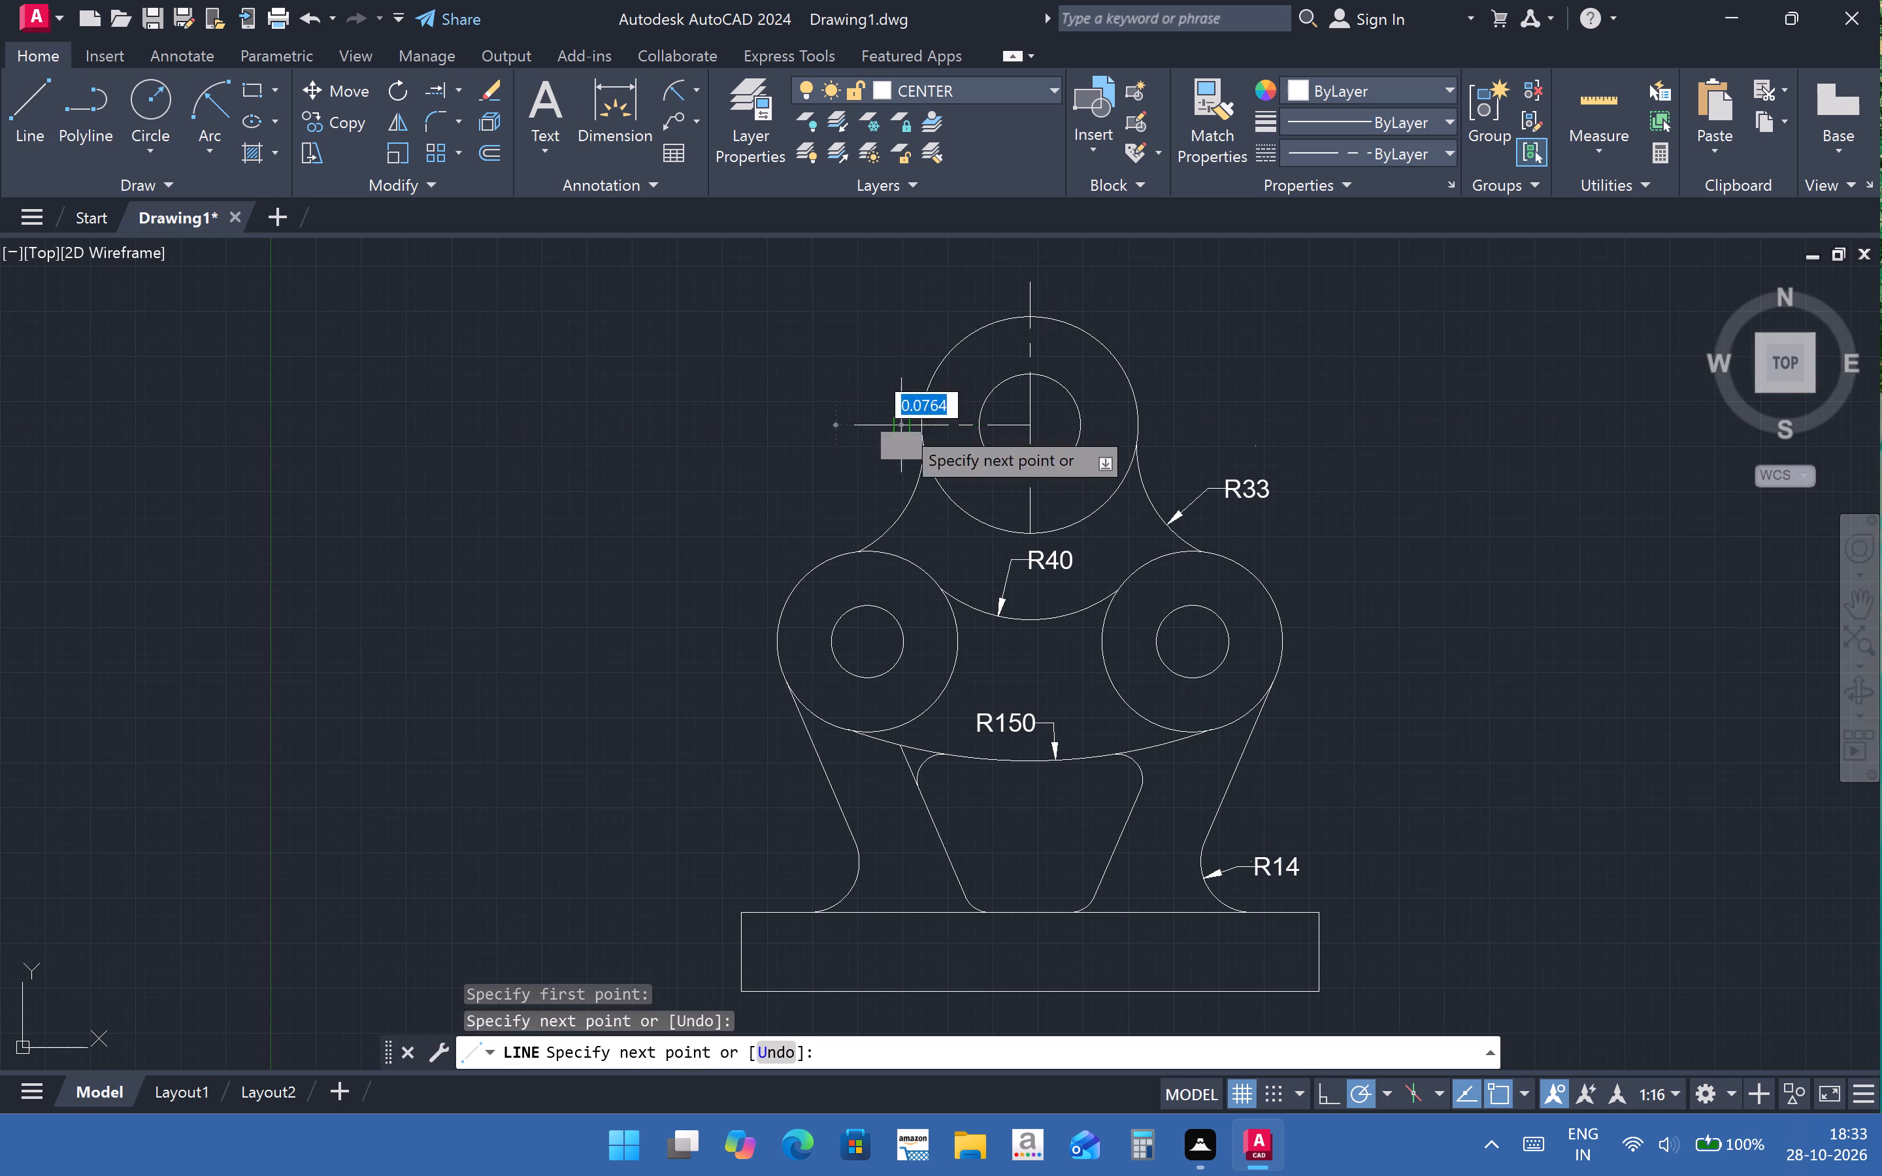
key("Escape")
left_click(1027, 423)
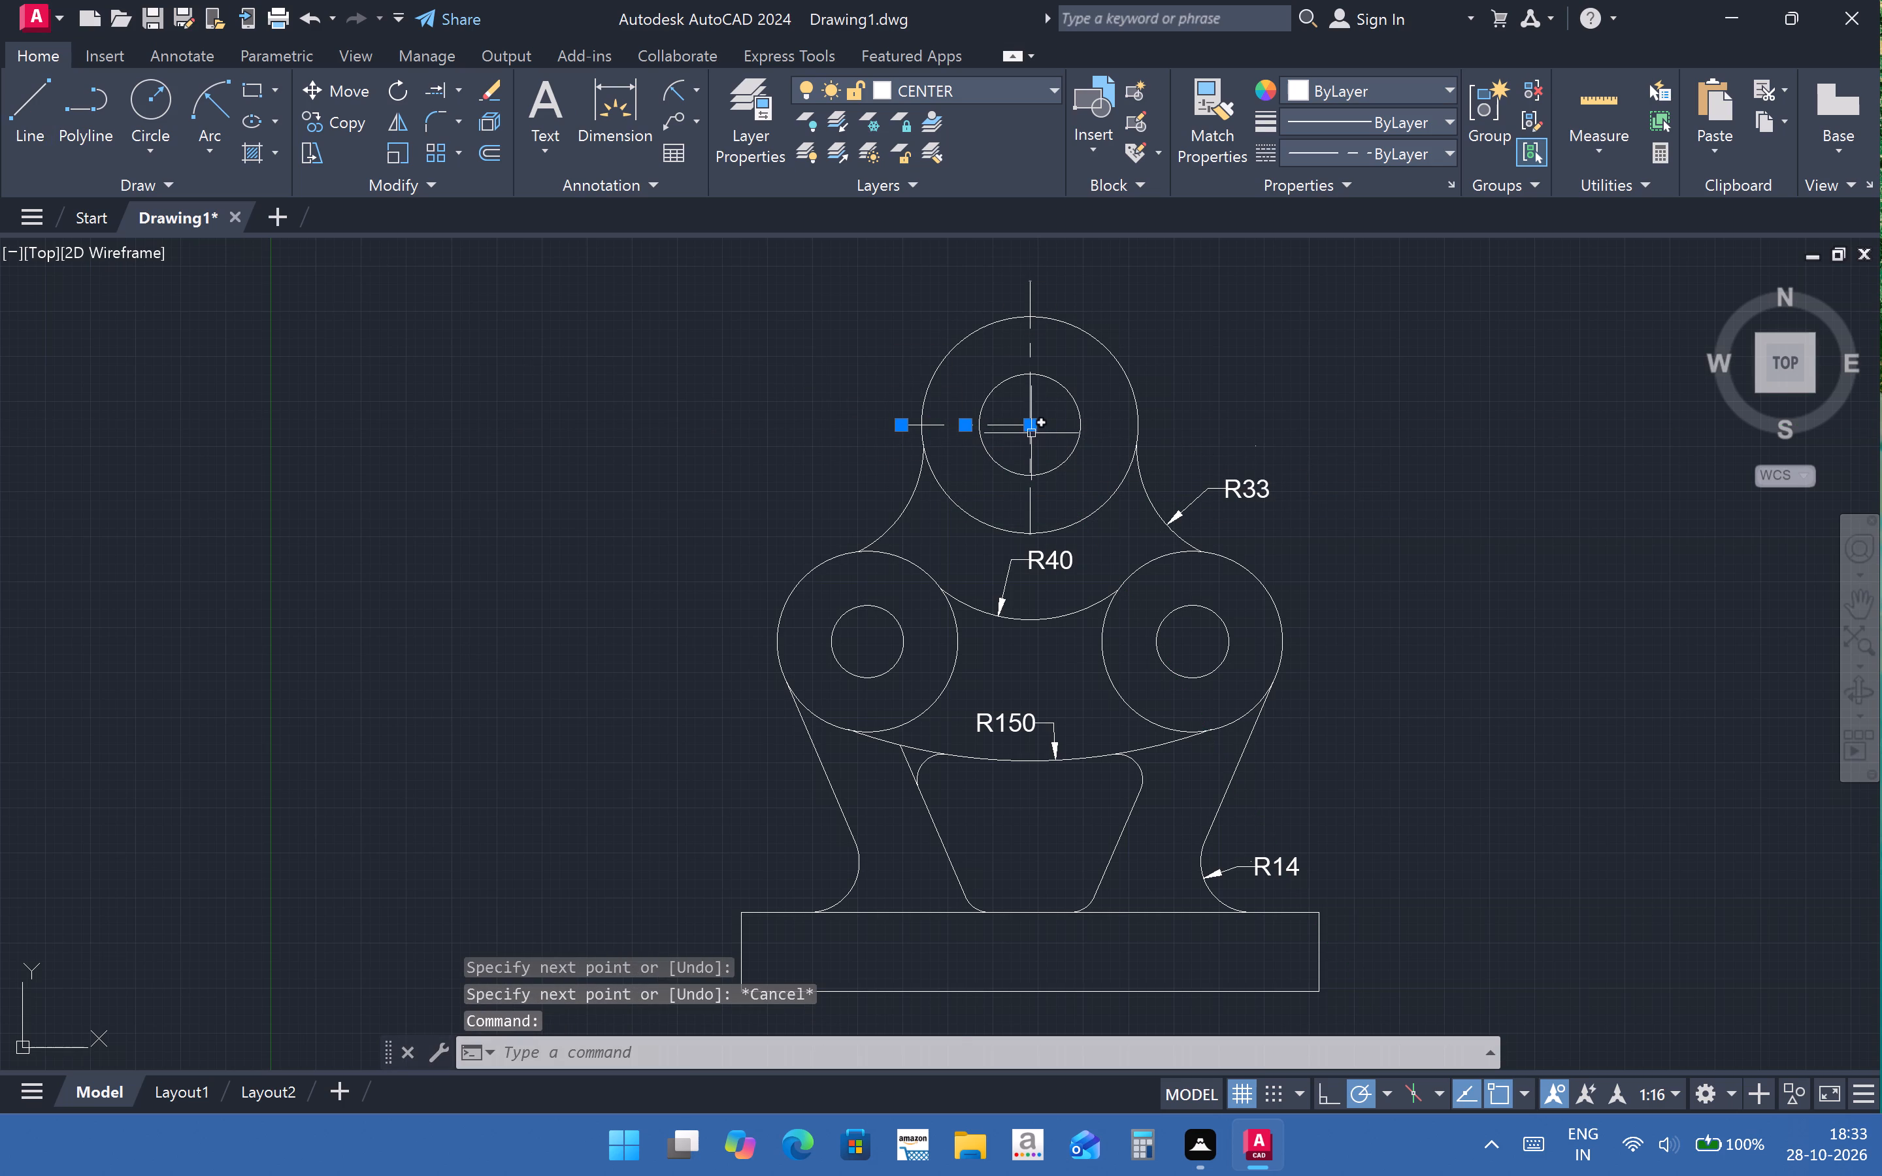
left_click_drag(1029, 430, 1175, 422)
left_click(1175, 422)
key("Escape")
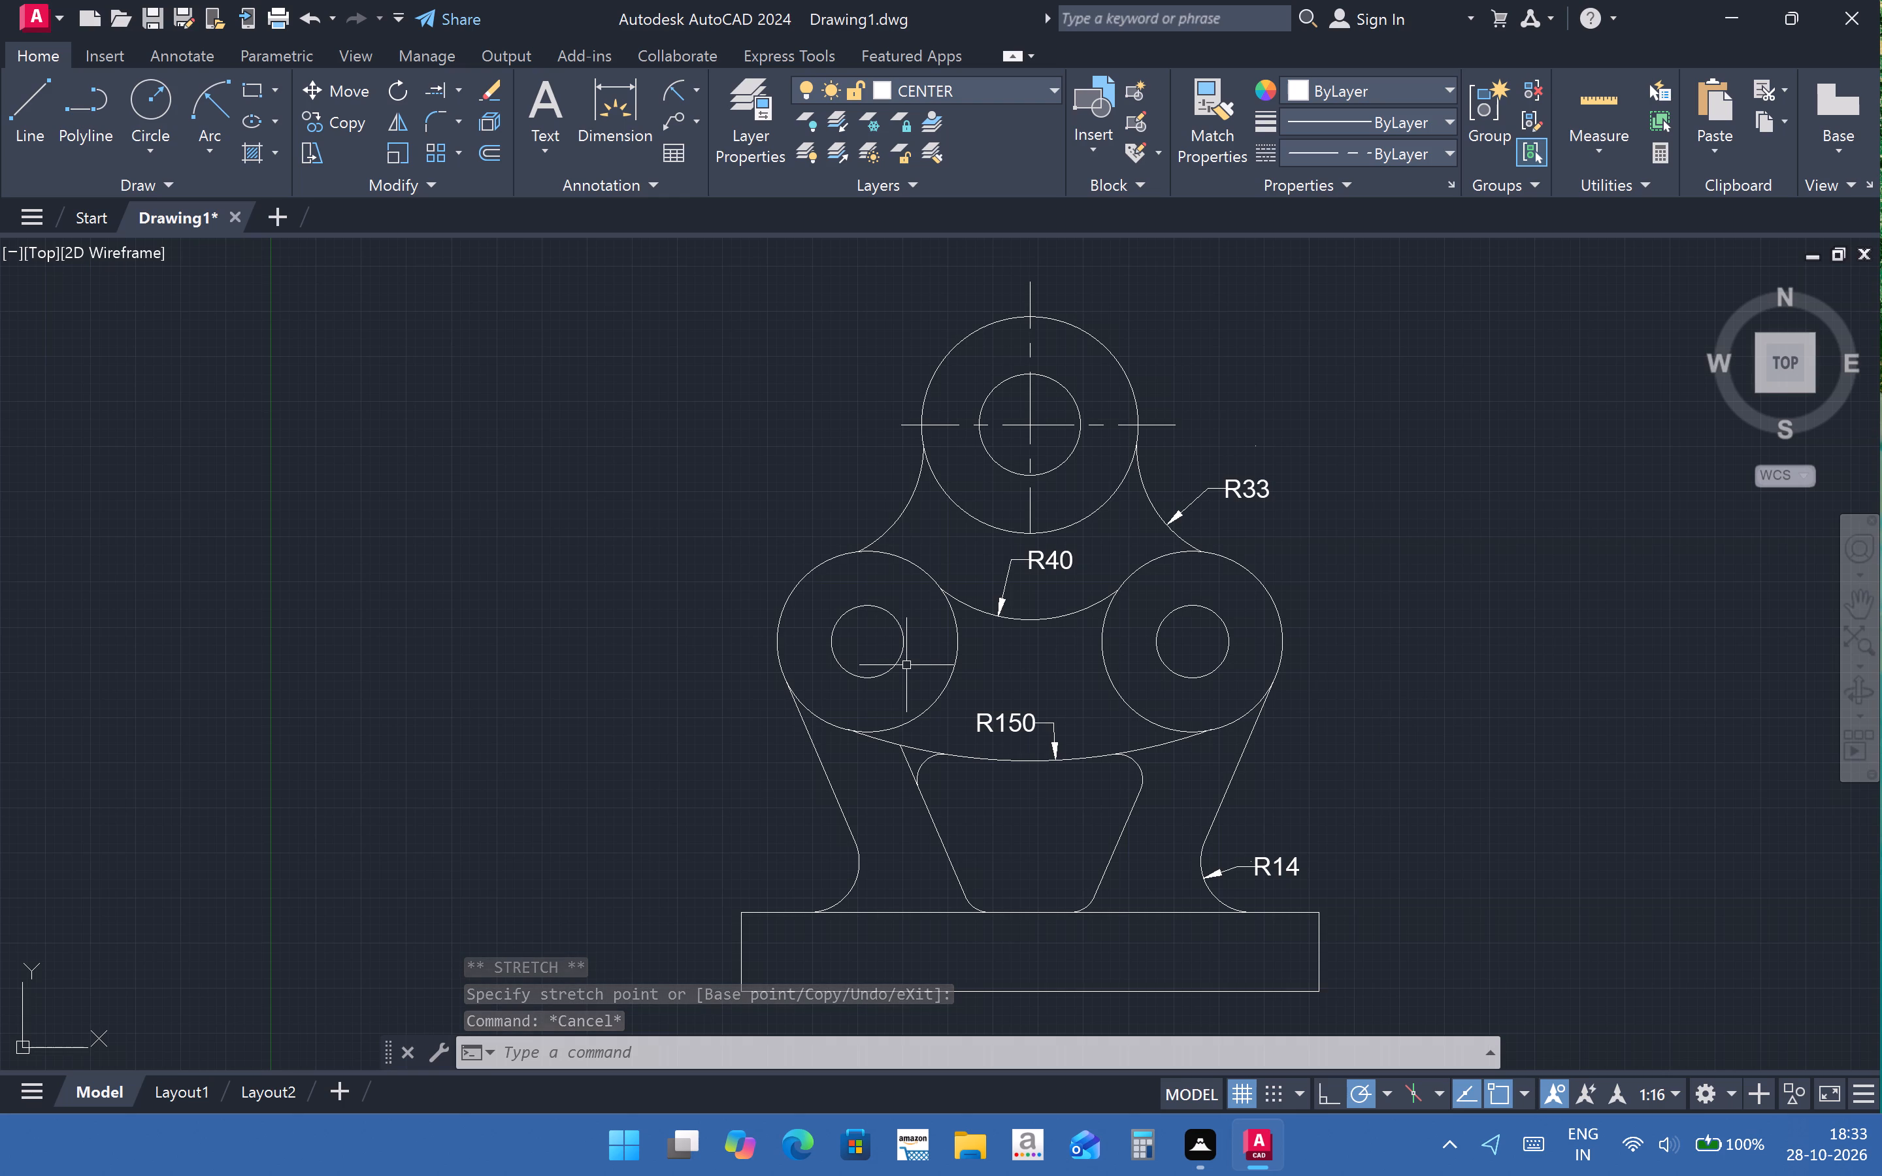
Draw a vertical centre line about 32 mm long upward from the centre of the left side circles.
key("Return")
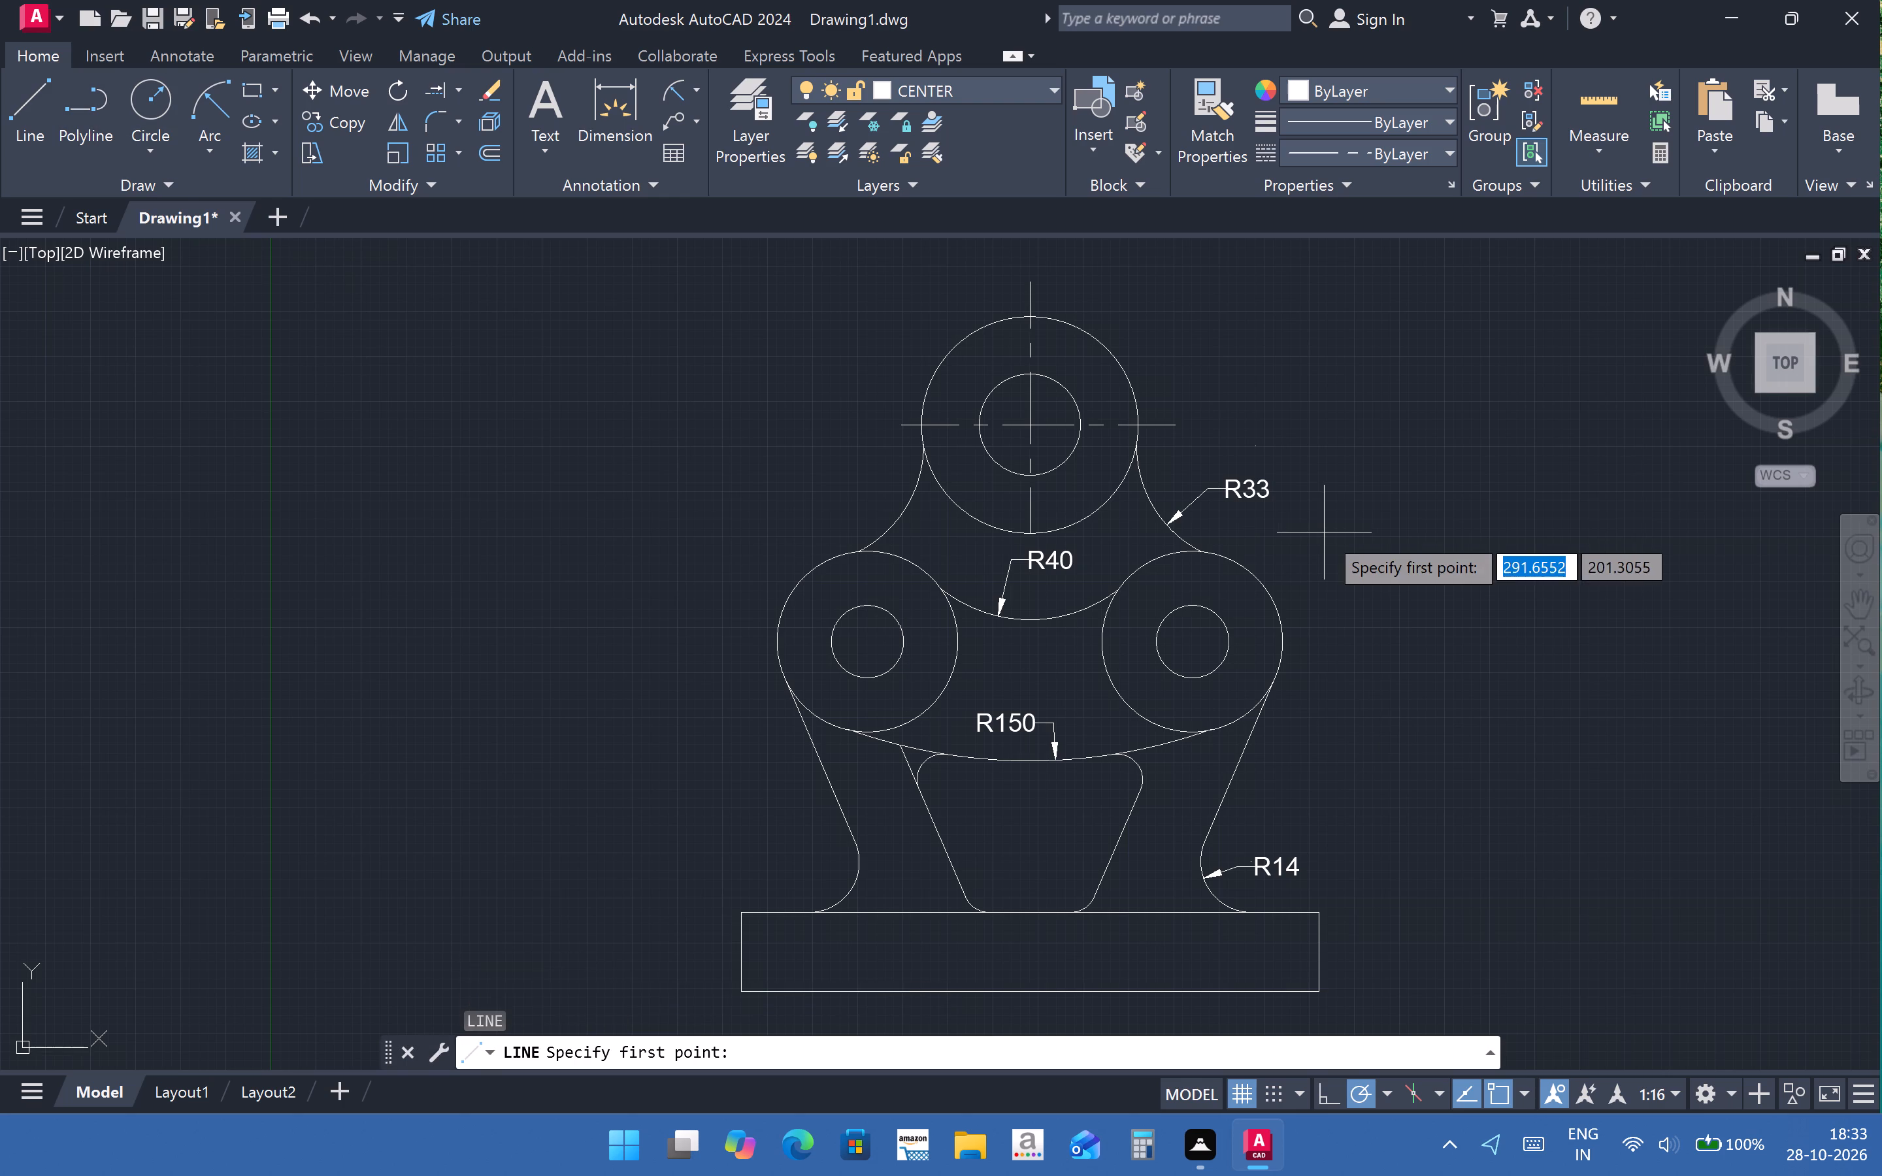
left_click(865, 641)
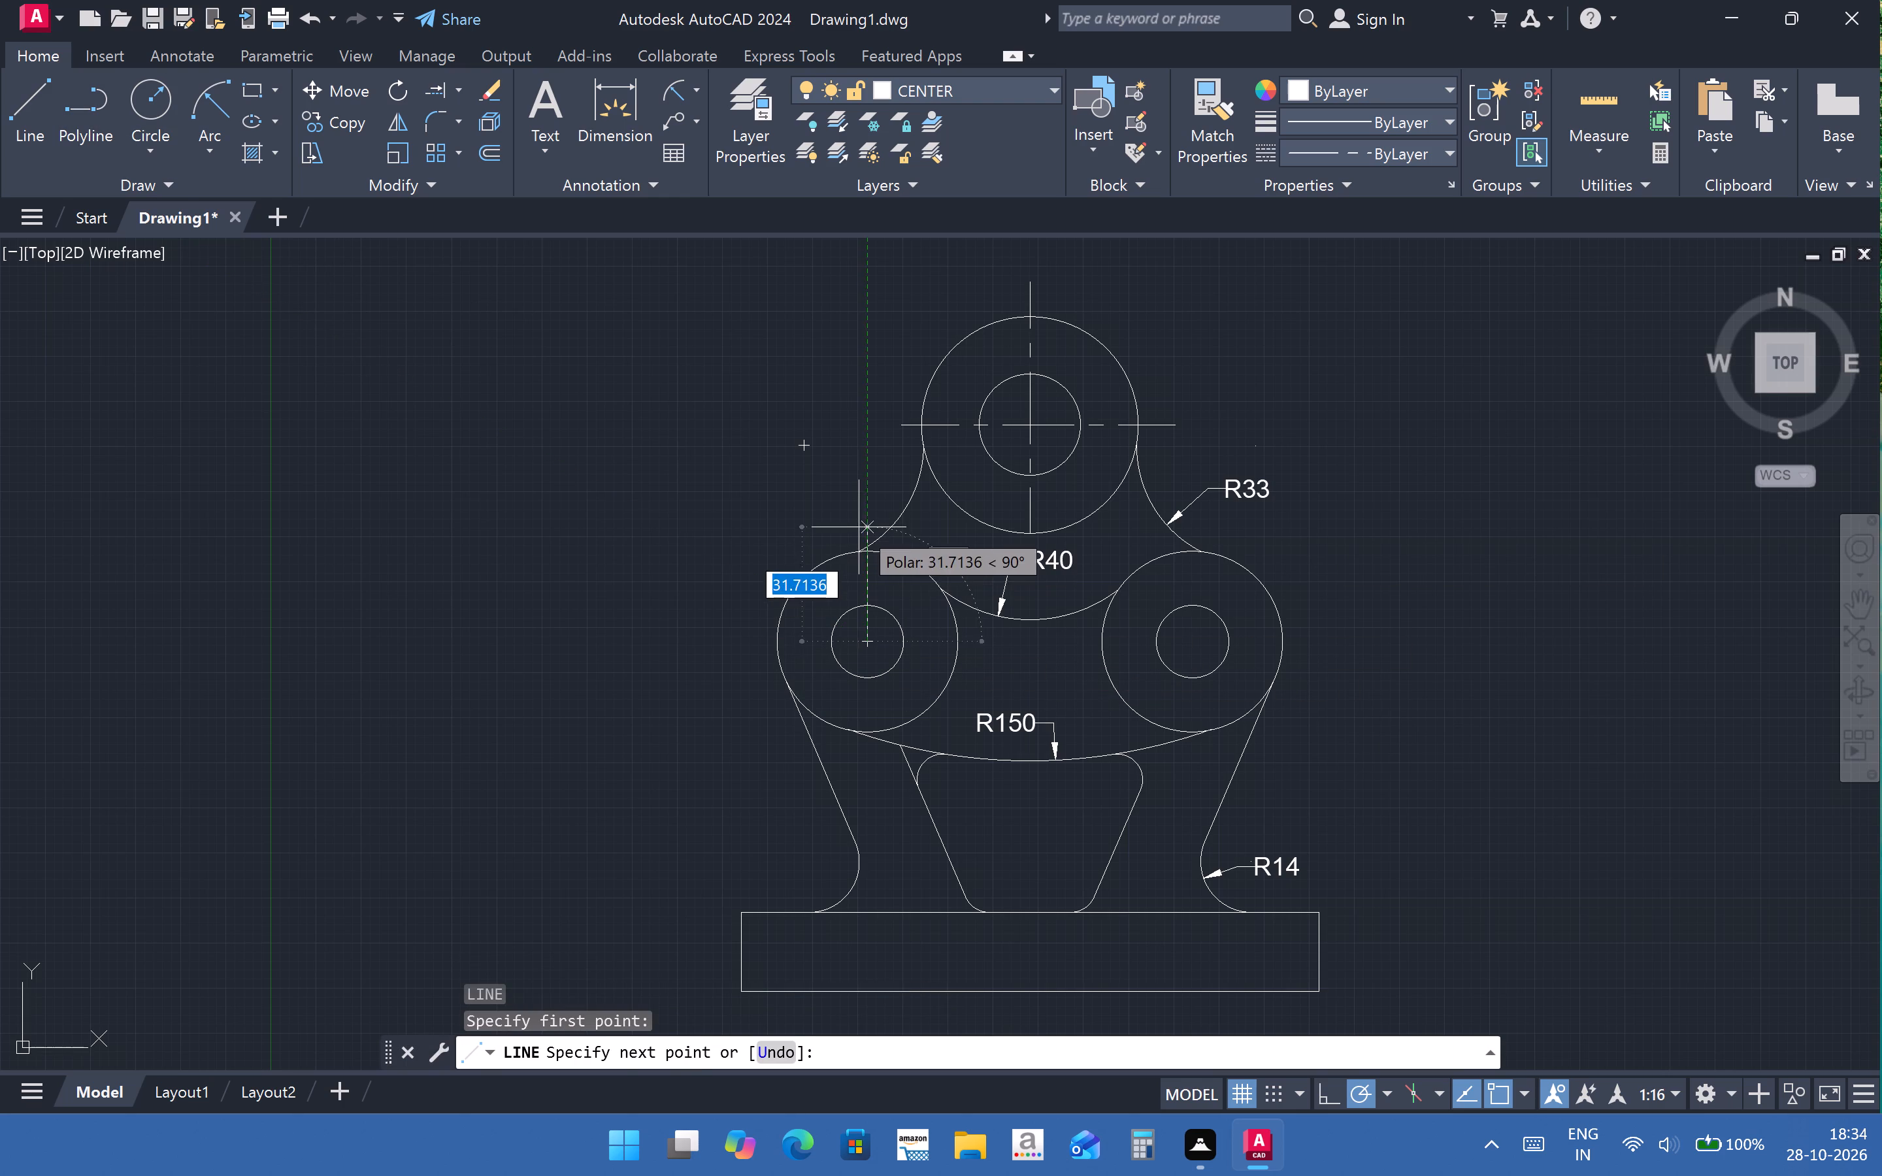
left_click(859, 527)
key("Escape")
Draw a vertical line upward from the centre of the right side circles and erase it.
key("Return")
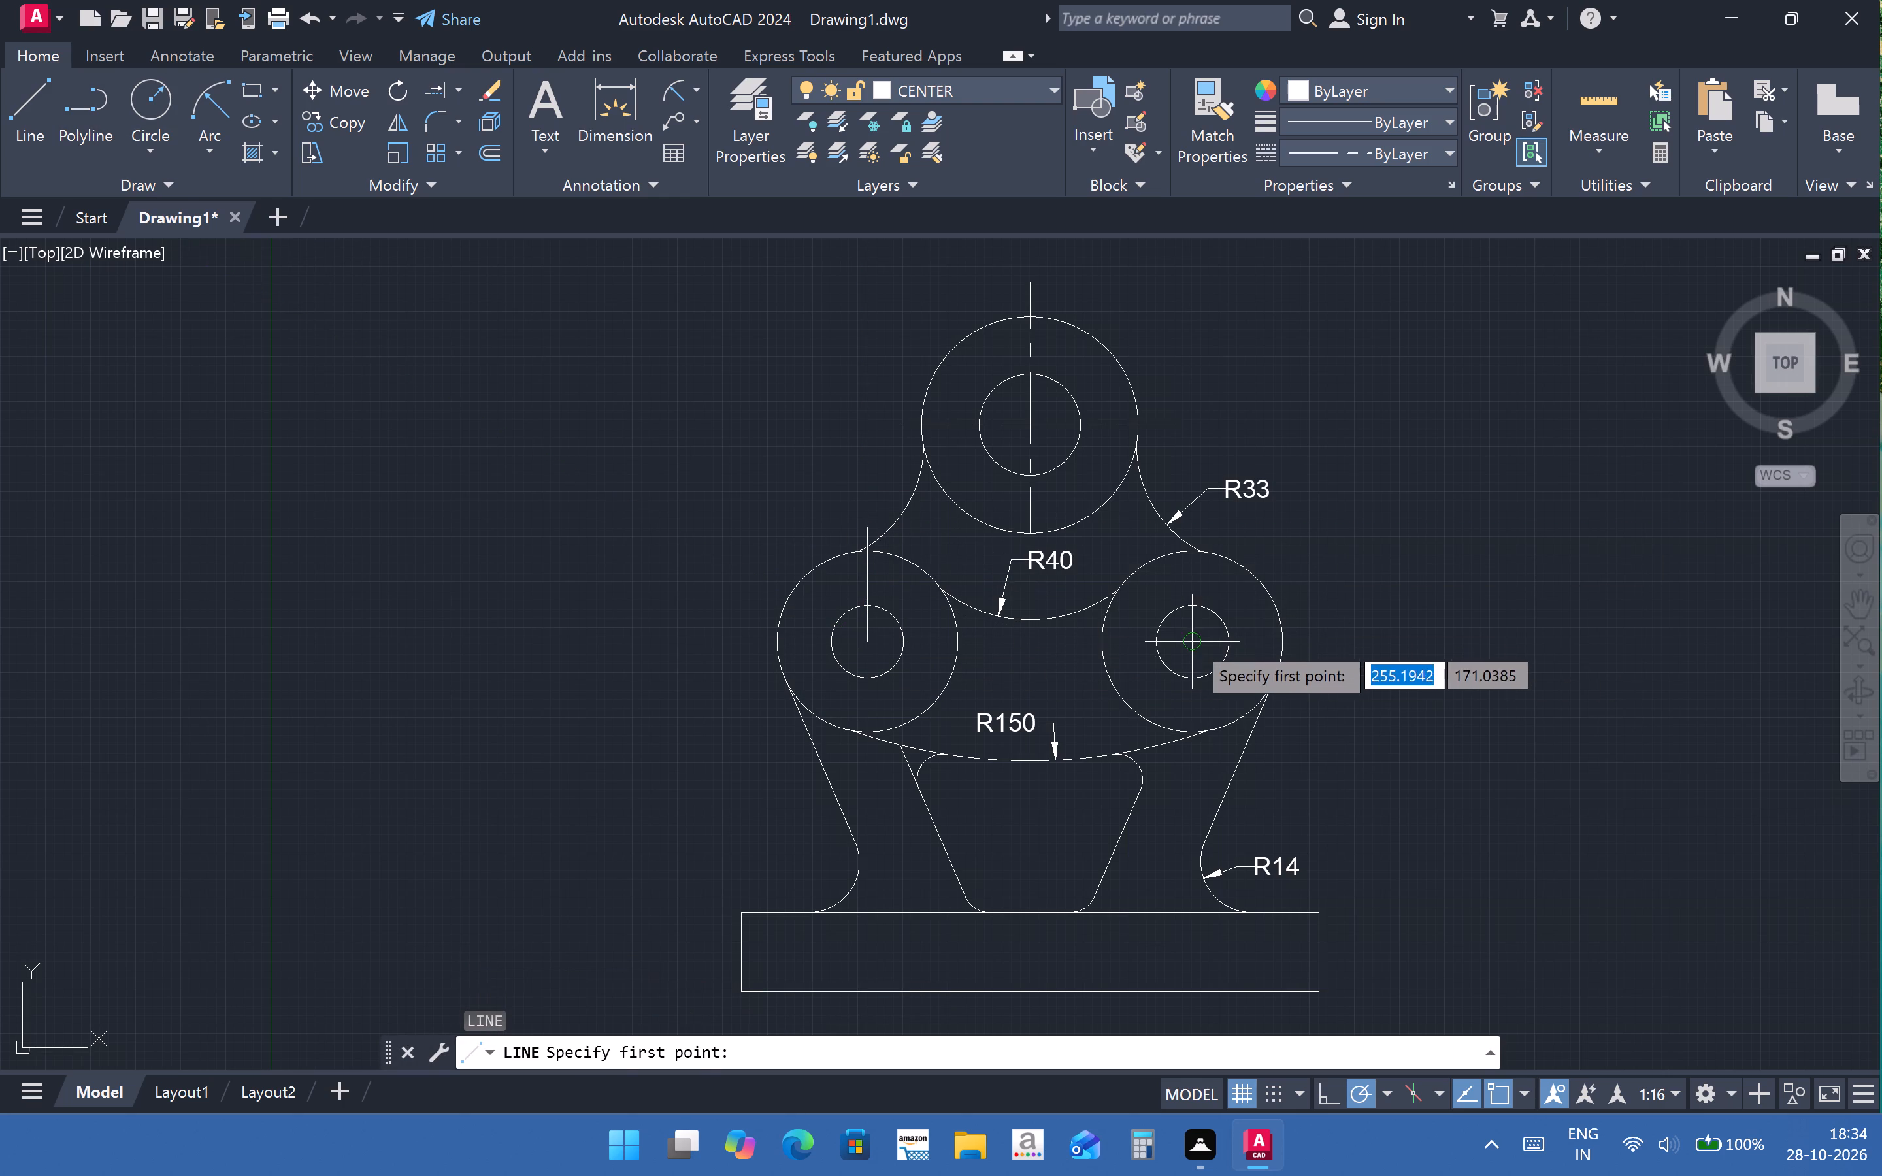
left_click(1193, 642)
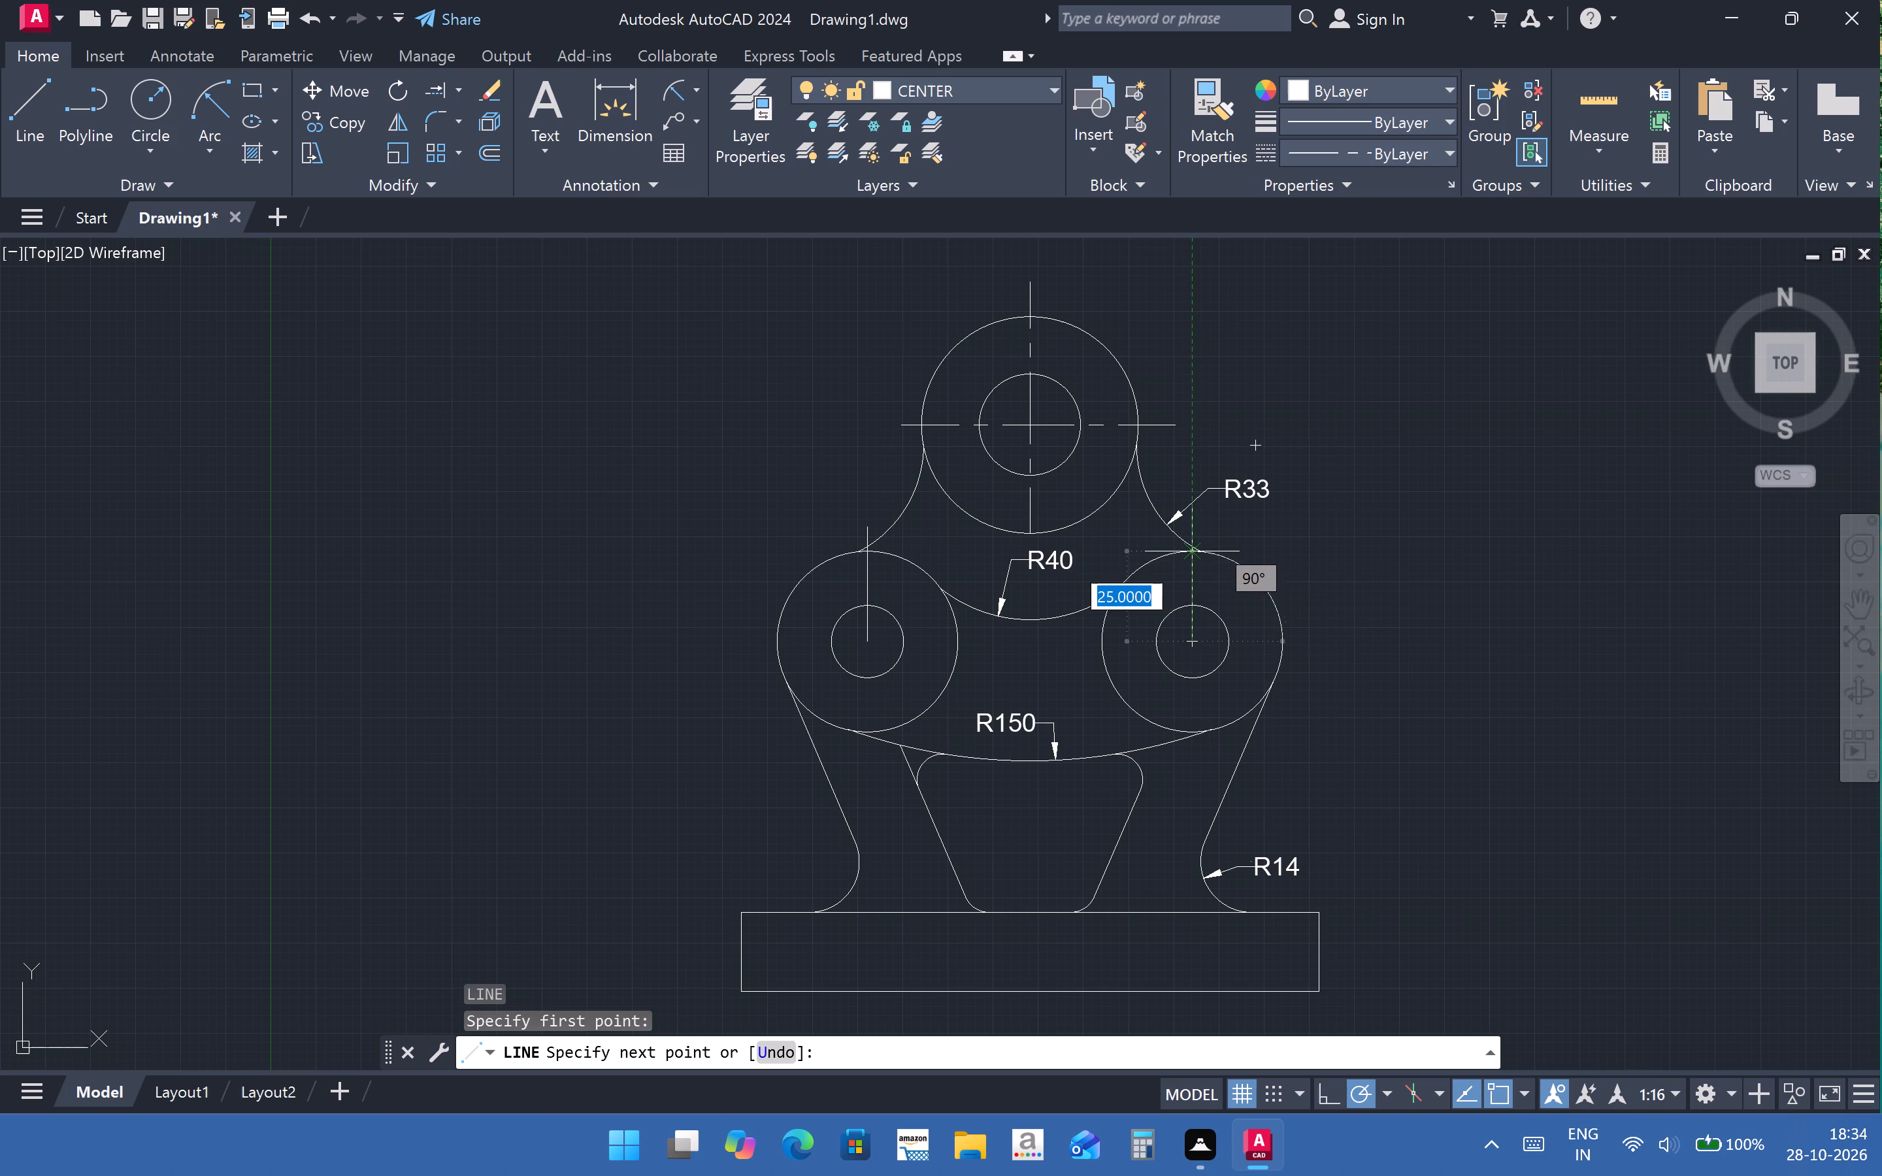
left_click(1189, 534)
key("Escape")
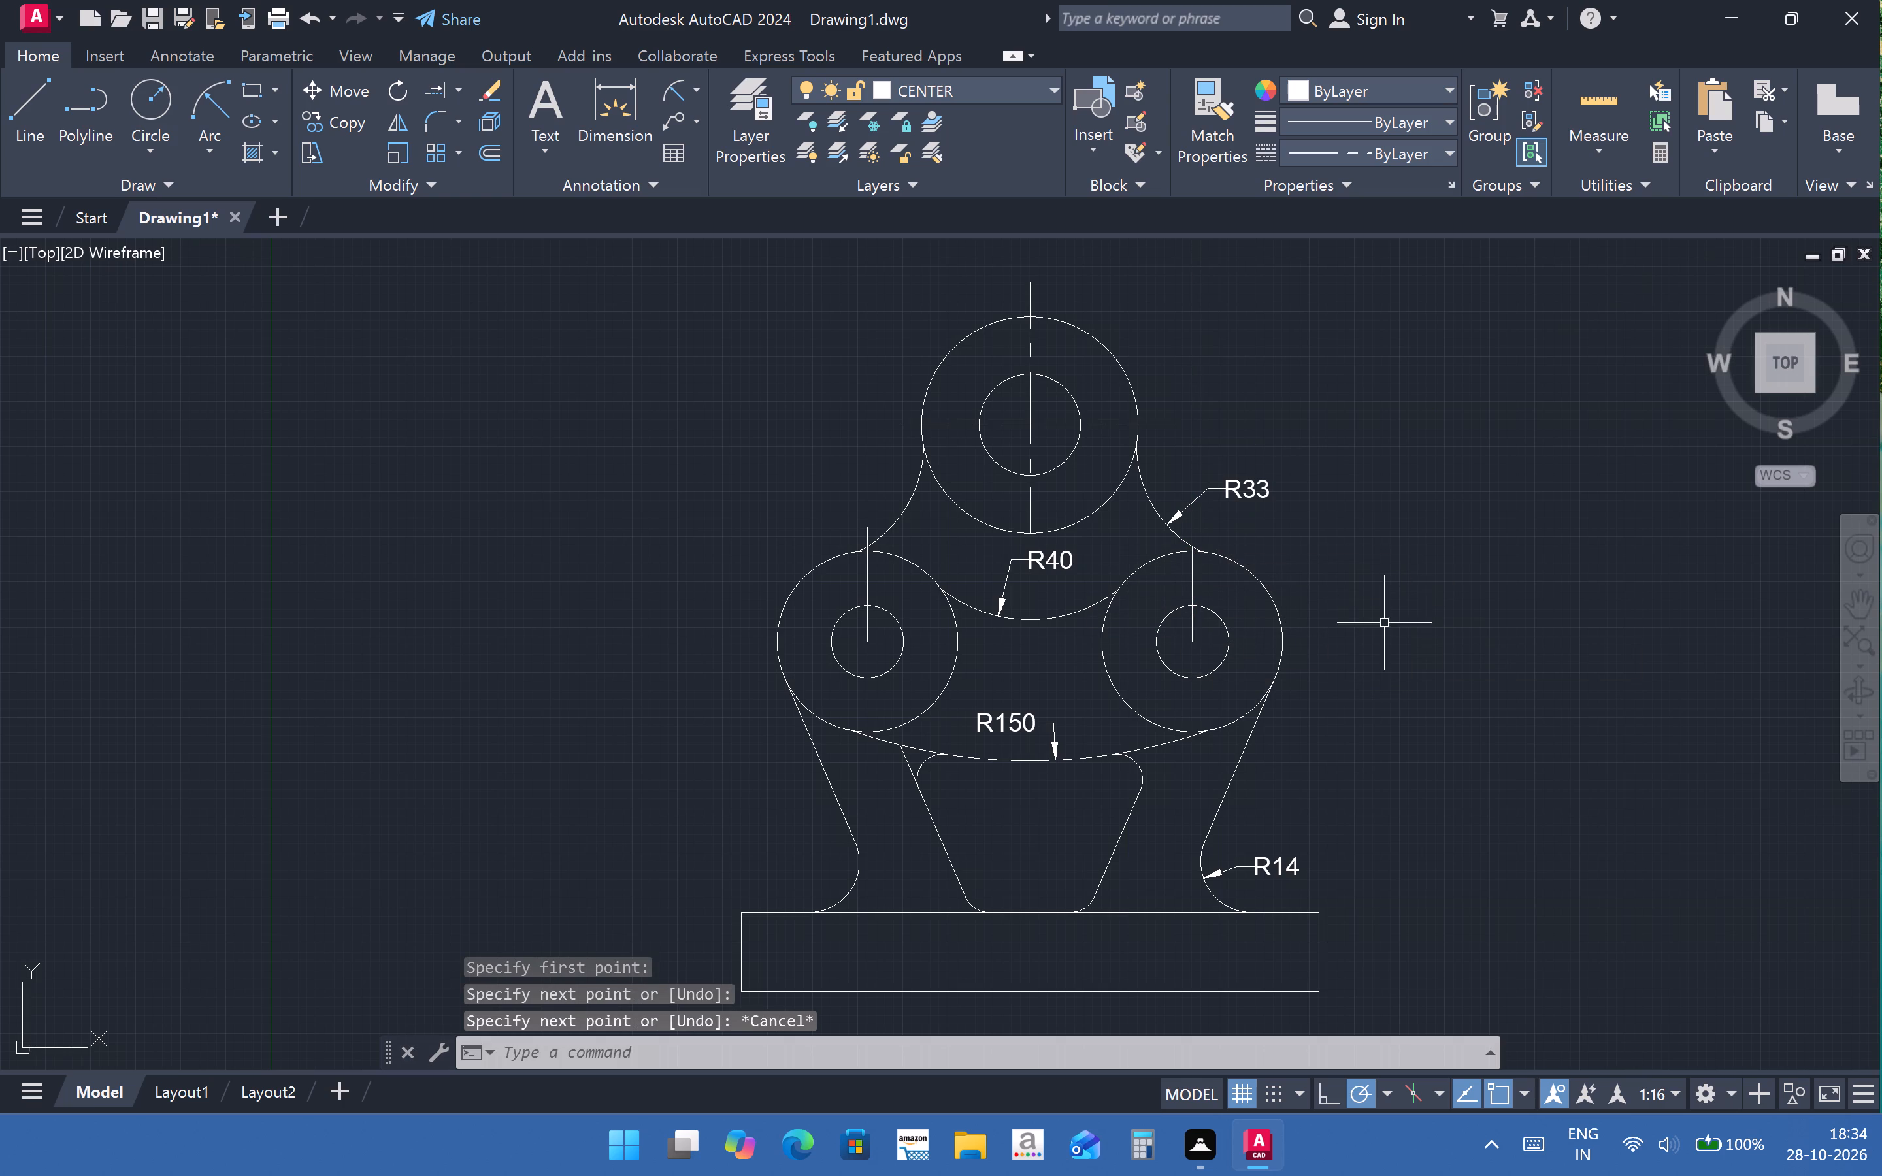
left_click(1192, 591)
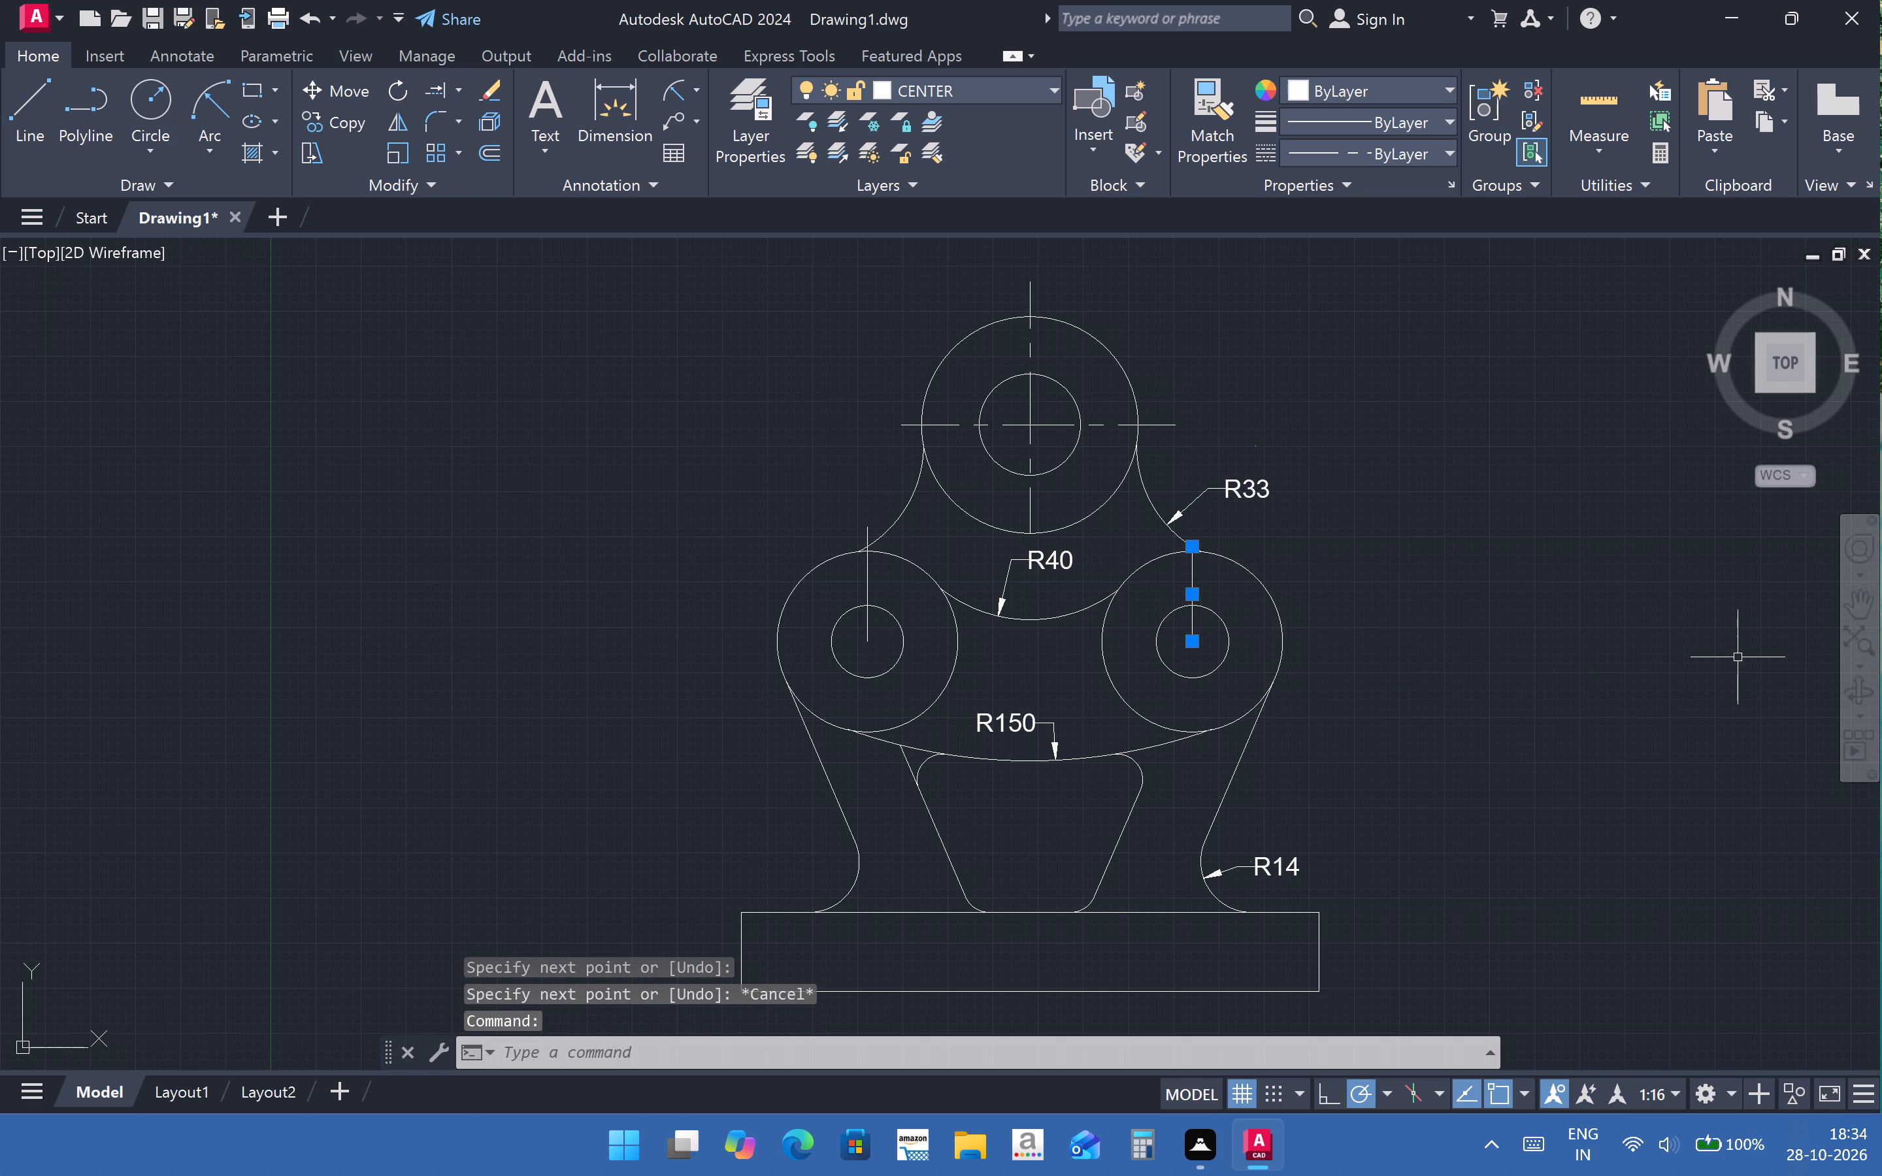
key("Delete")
Stretch the lower end of the left side circles' vertical centre line down just past the outer circle's bottom.
left_click(867, 594)
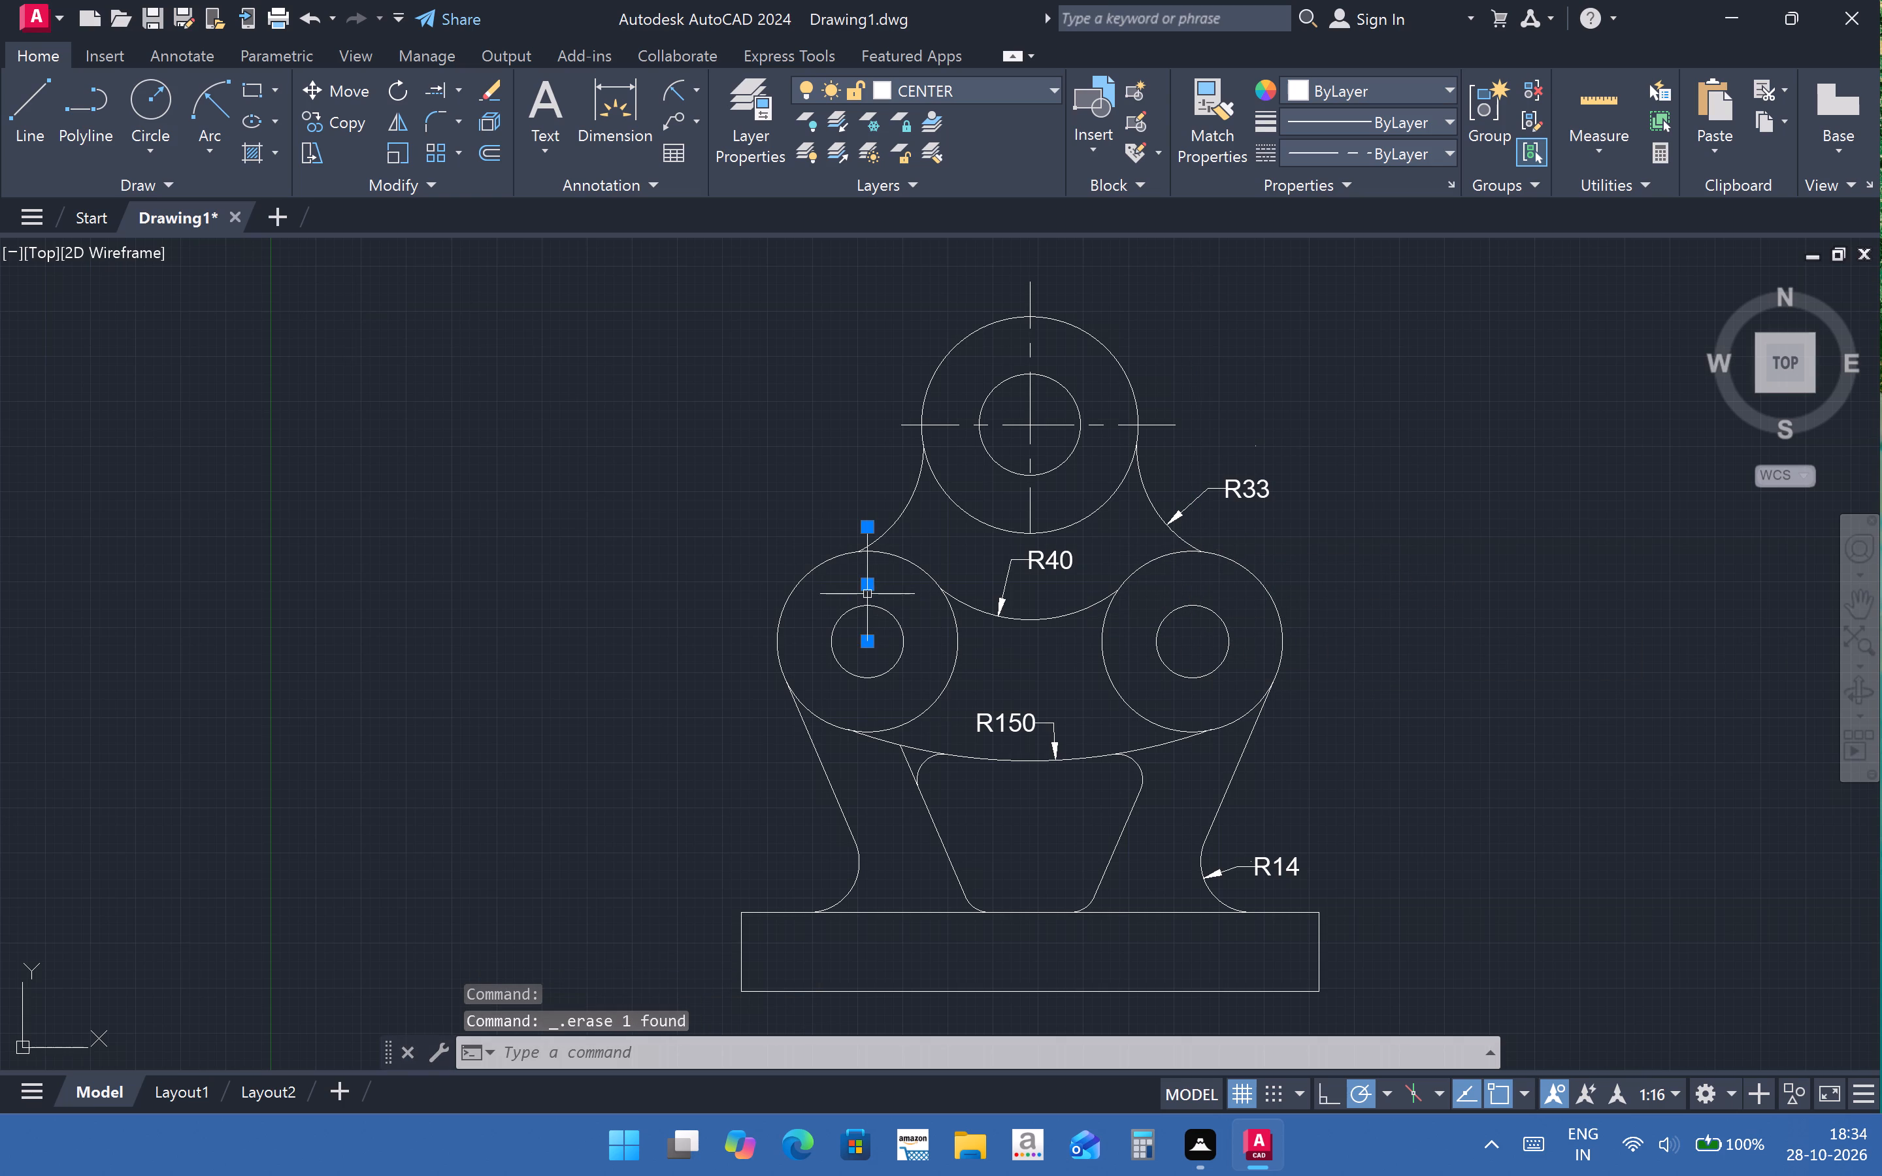
left_click_drag(865, 646, 870, 729)
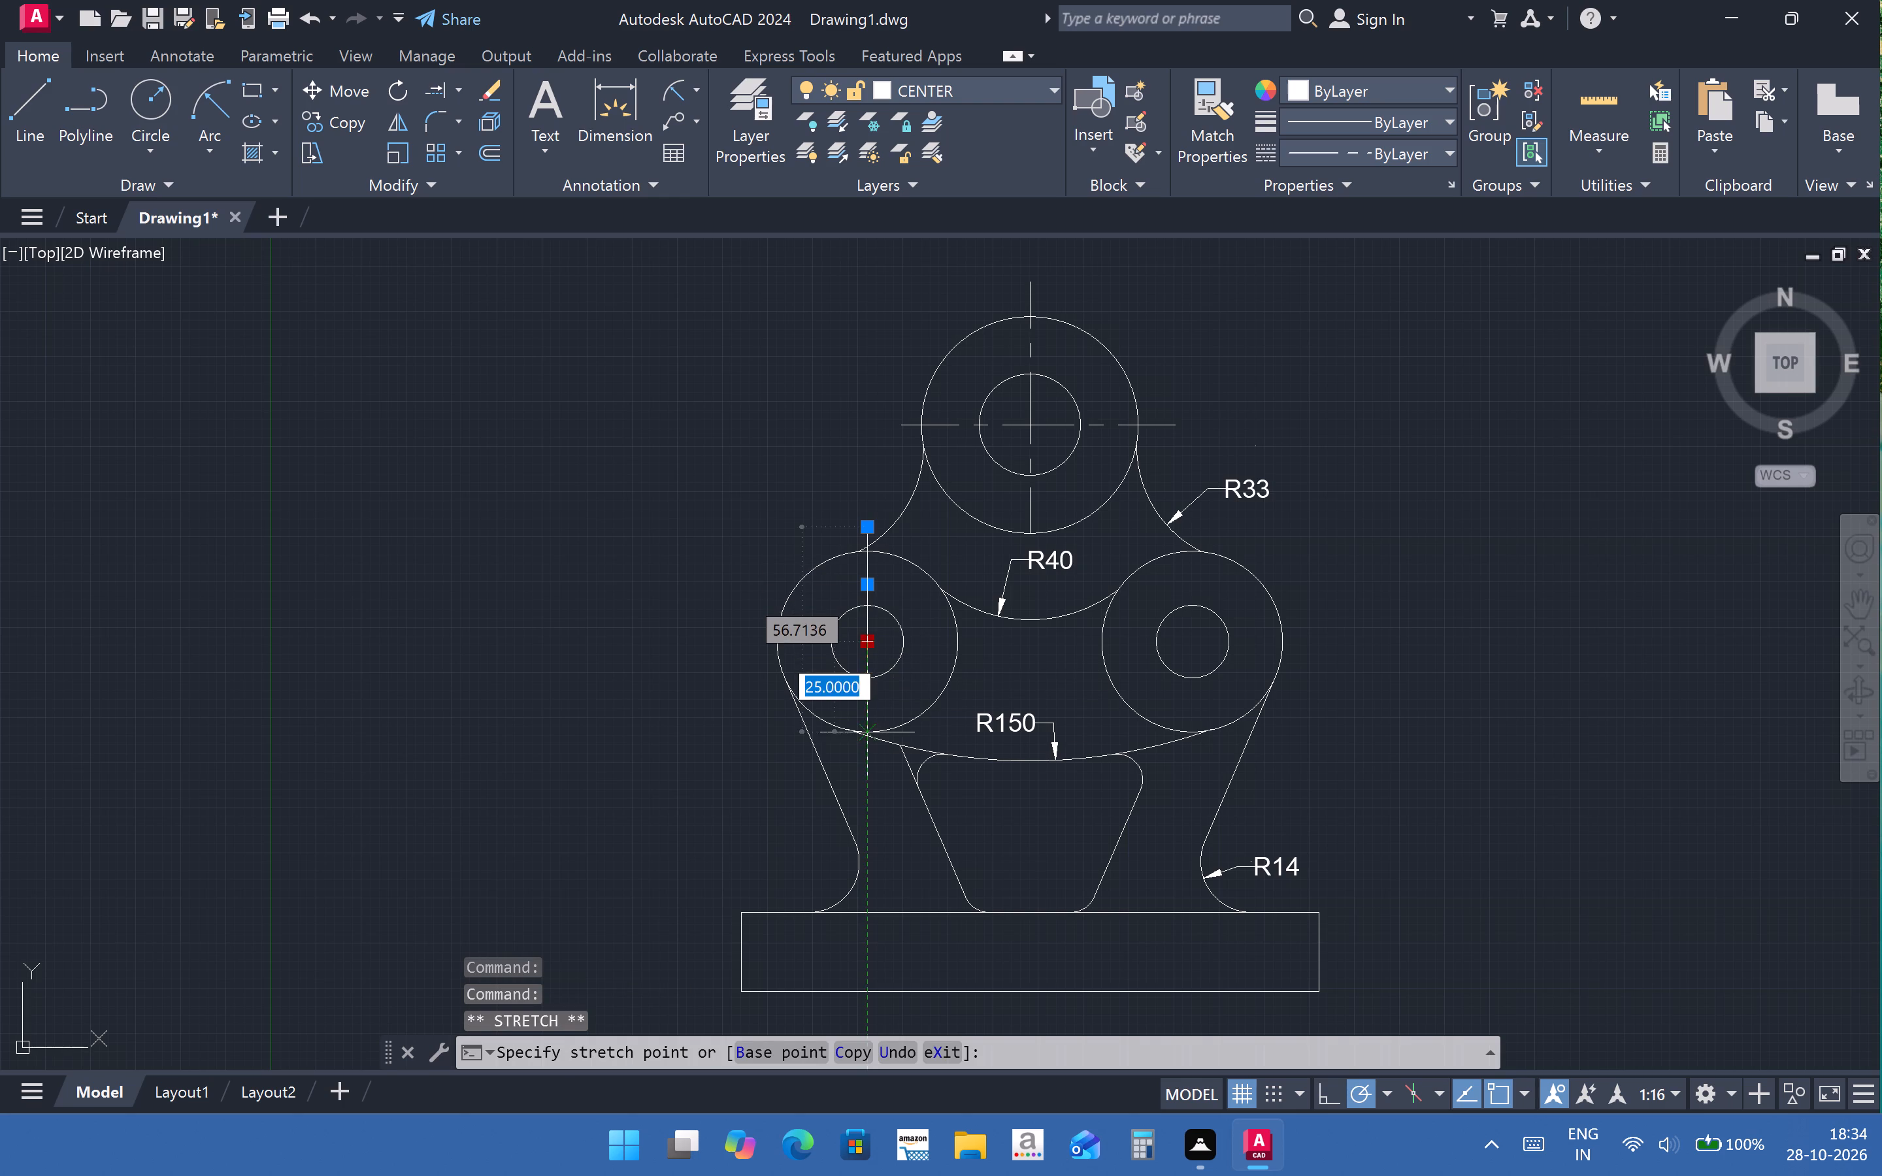
left_click_drag(870, 729, 871, 745)
left_click(871, 745)
left_click(860, 809)
key("Escape")
key("Escape")
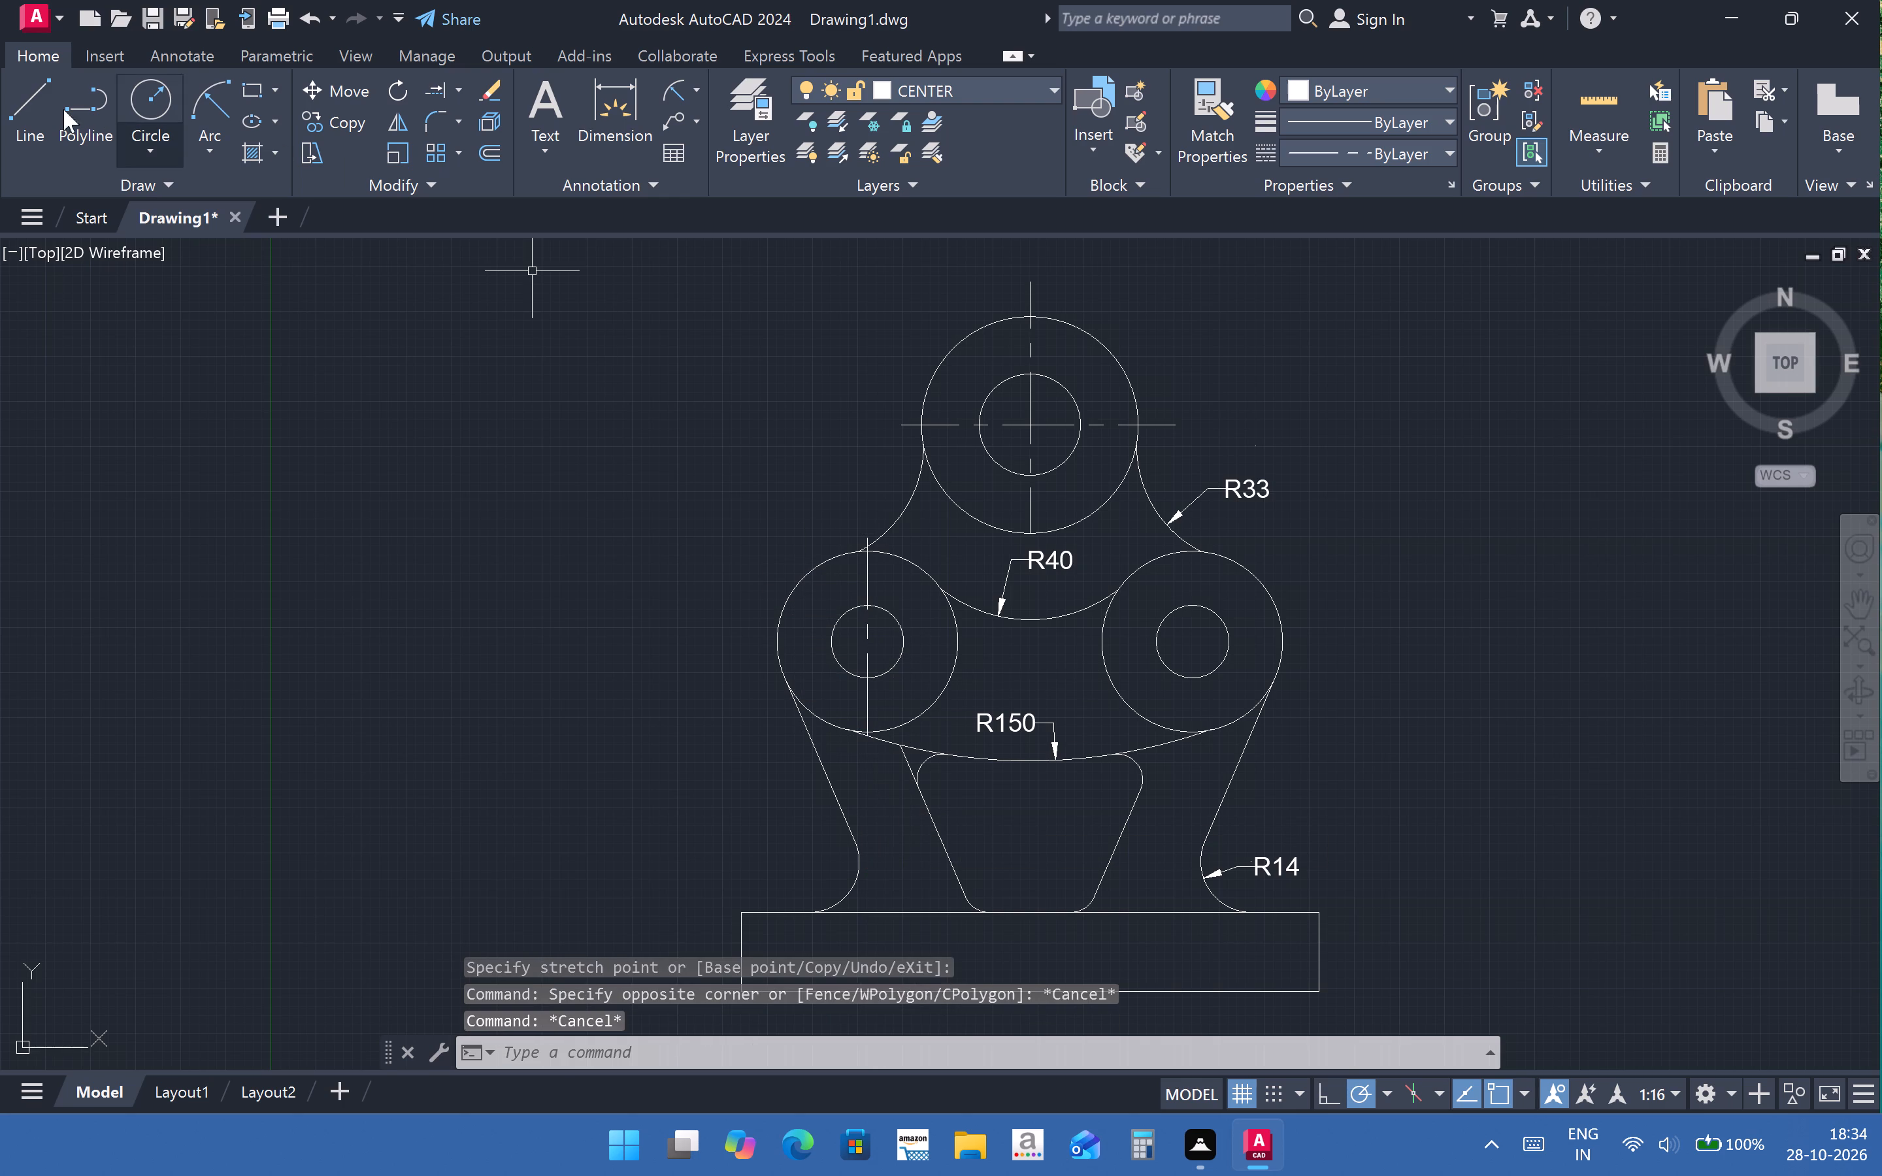
Draw a horizontal centre line through the left side circles' centre, extending past both sides of the outer circle.
left_click(41, 103)
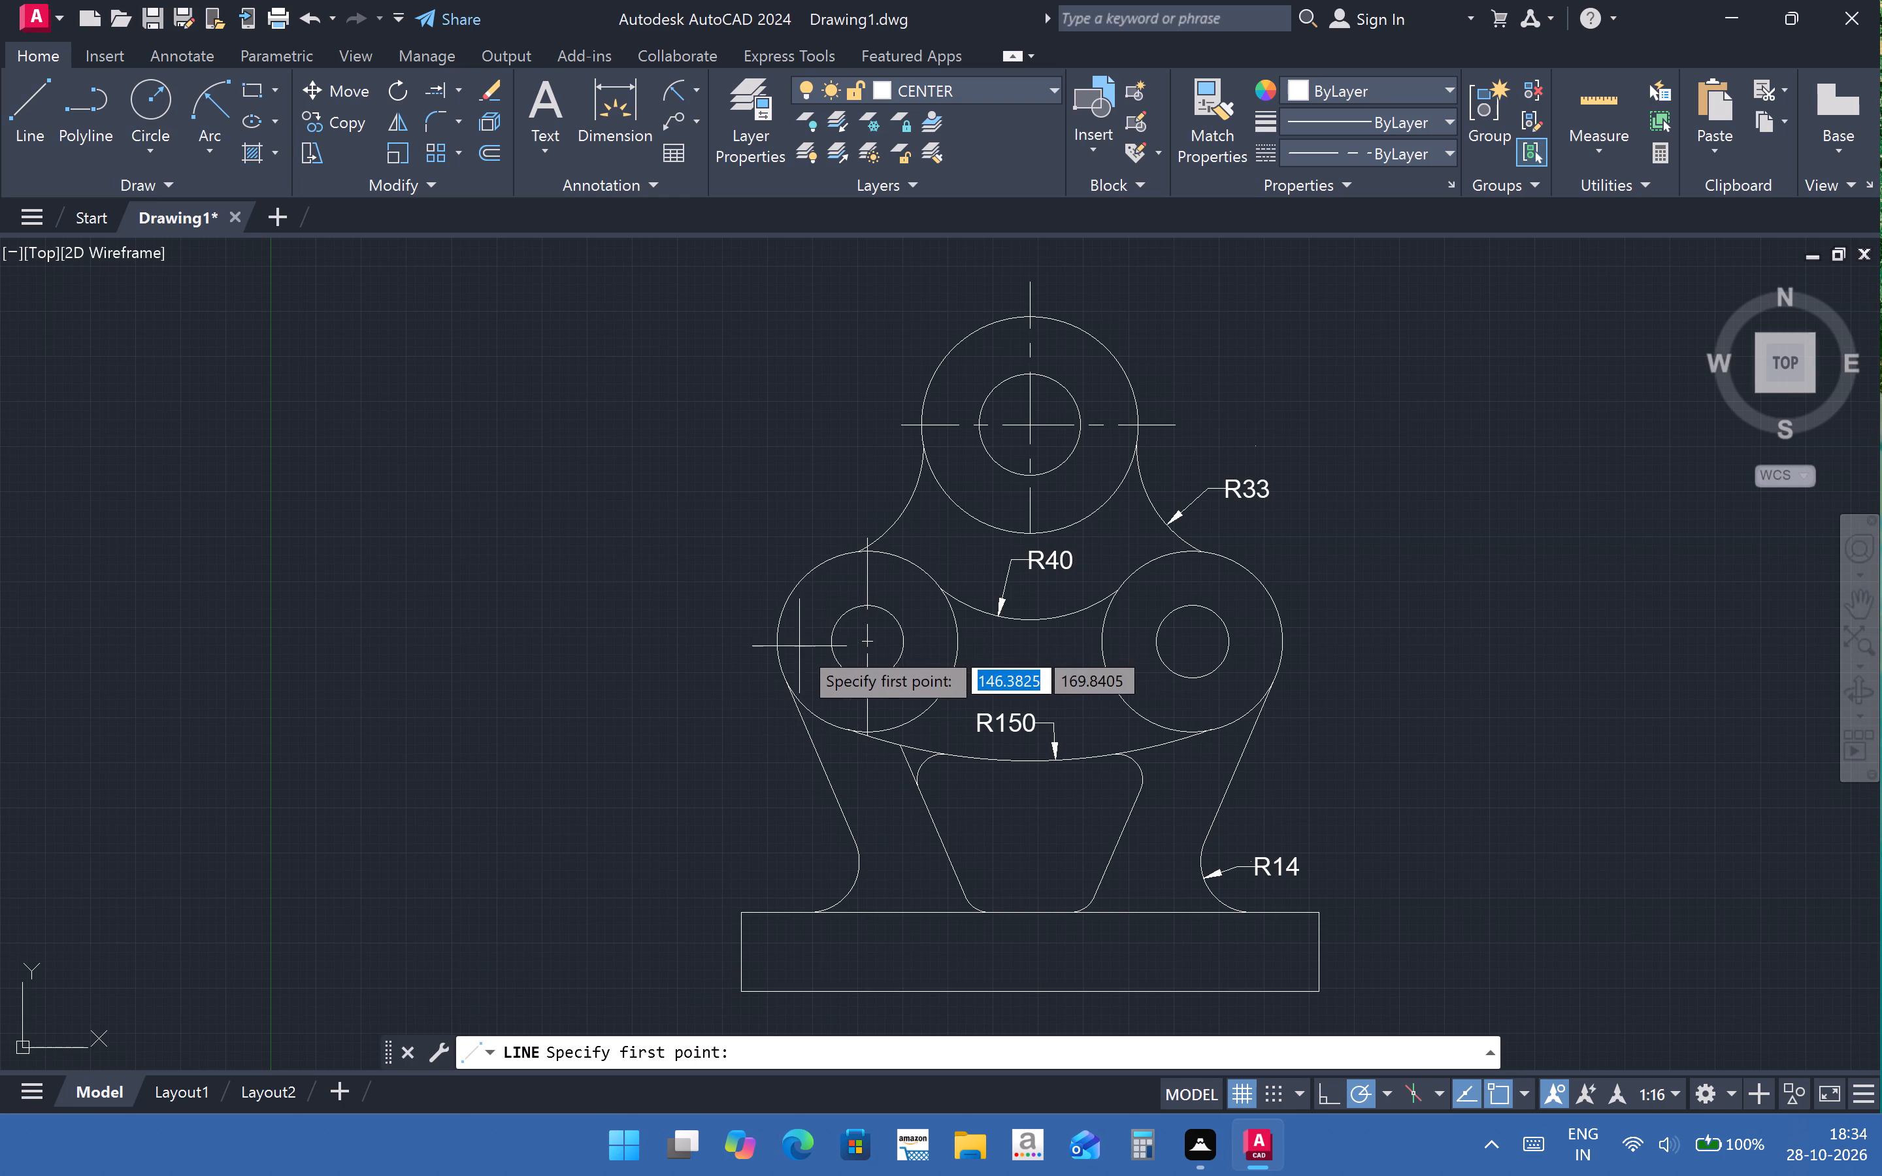
left_click(865, 644)
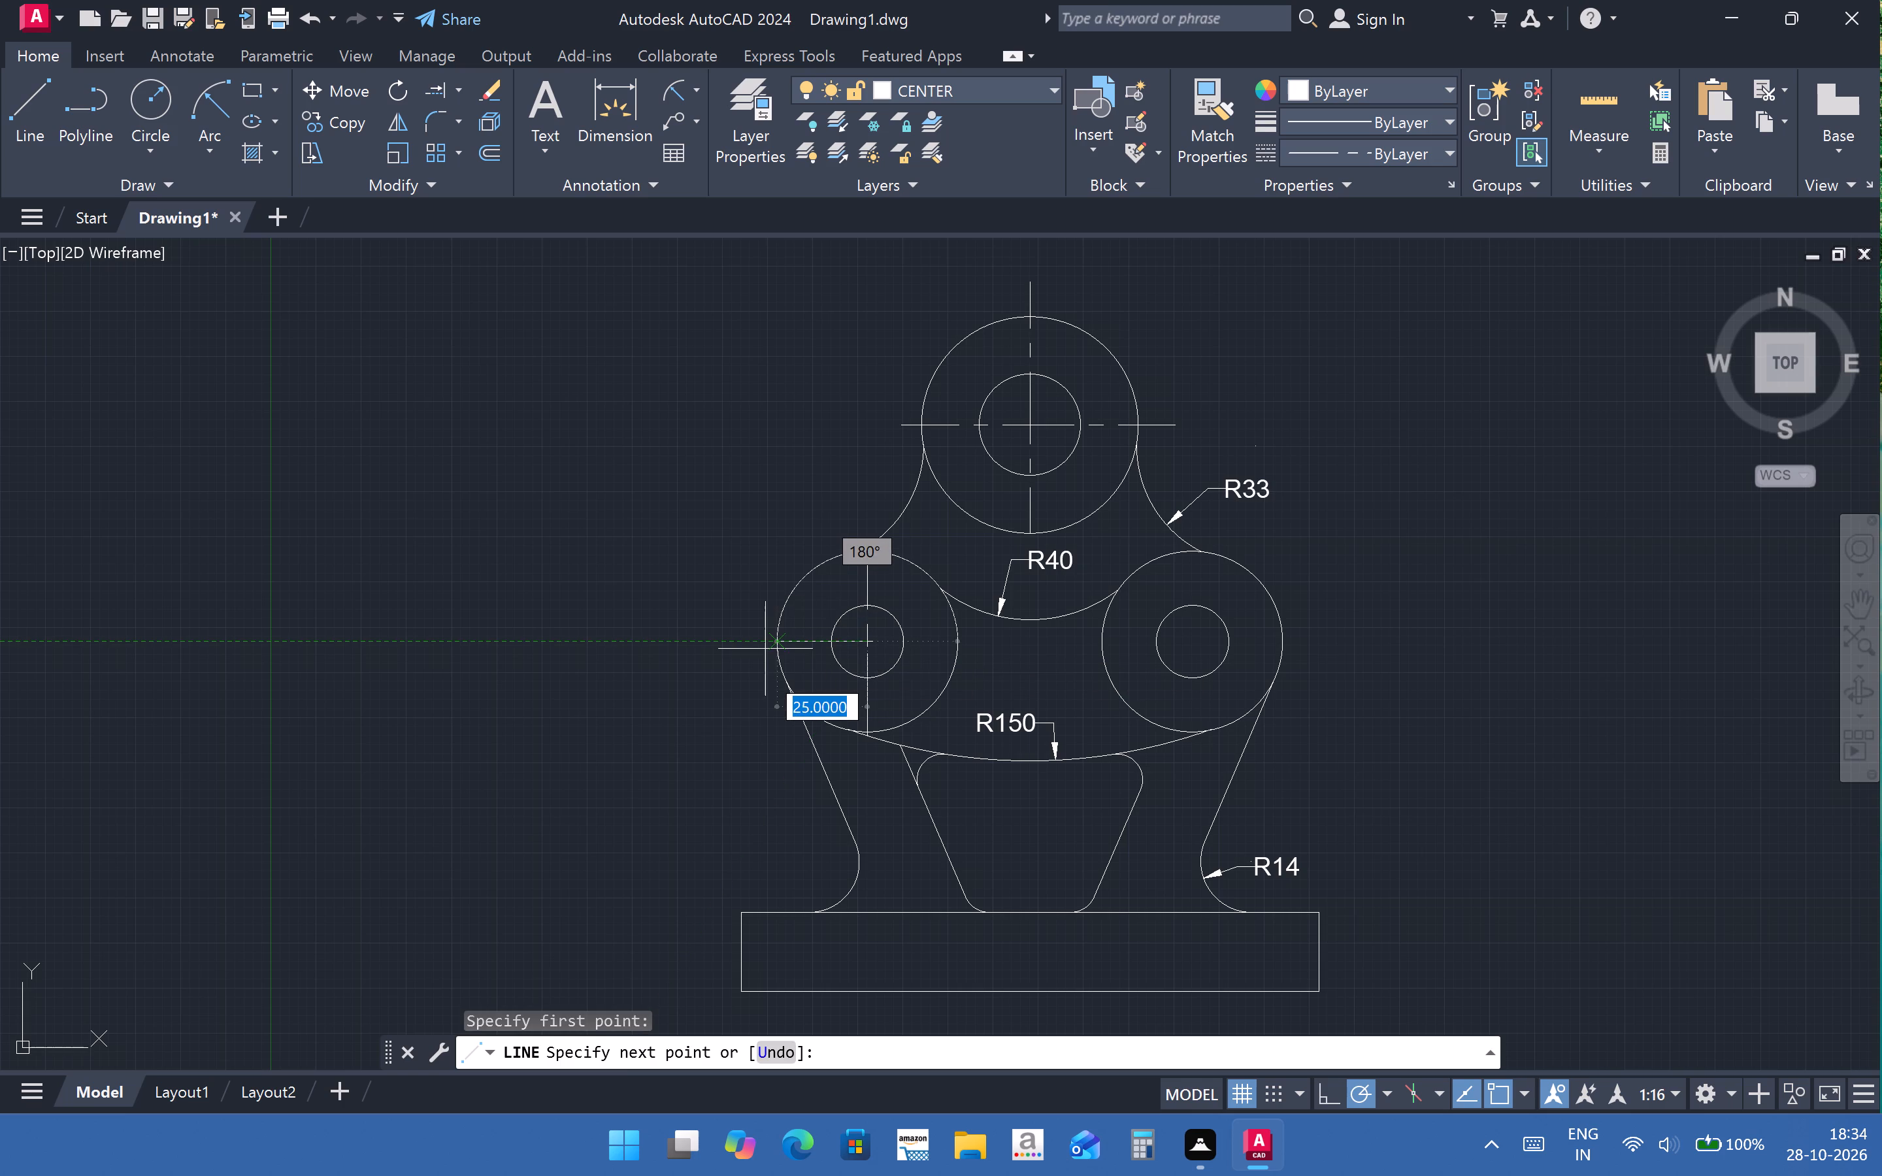
left_click(757, 645)
key("Escape")
left_click(857, 647)
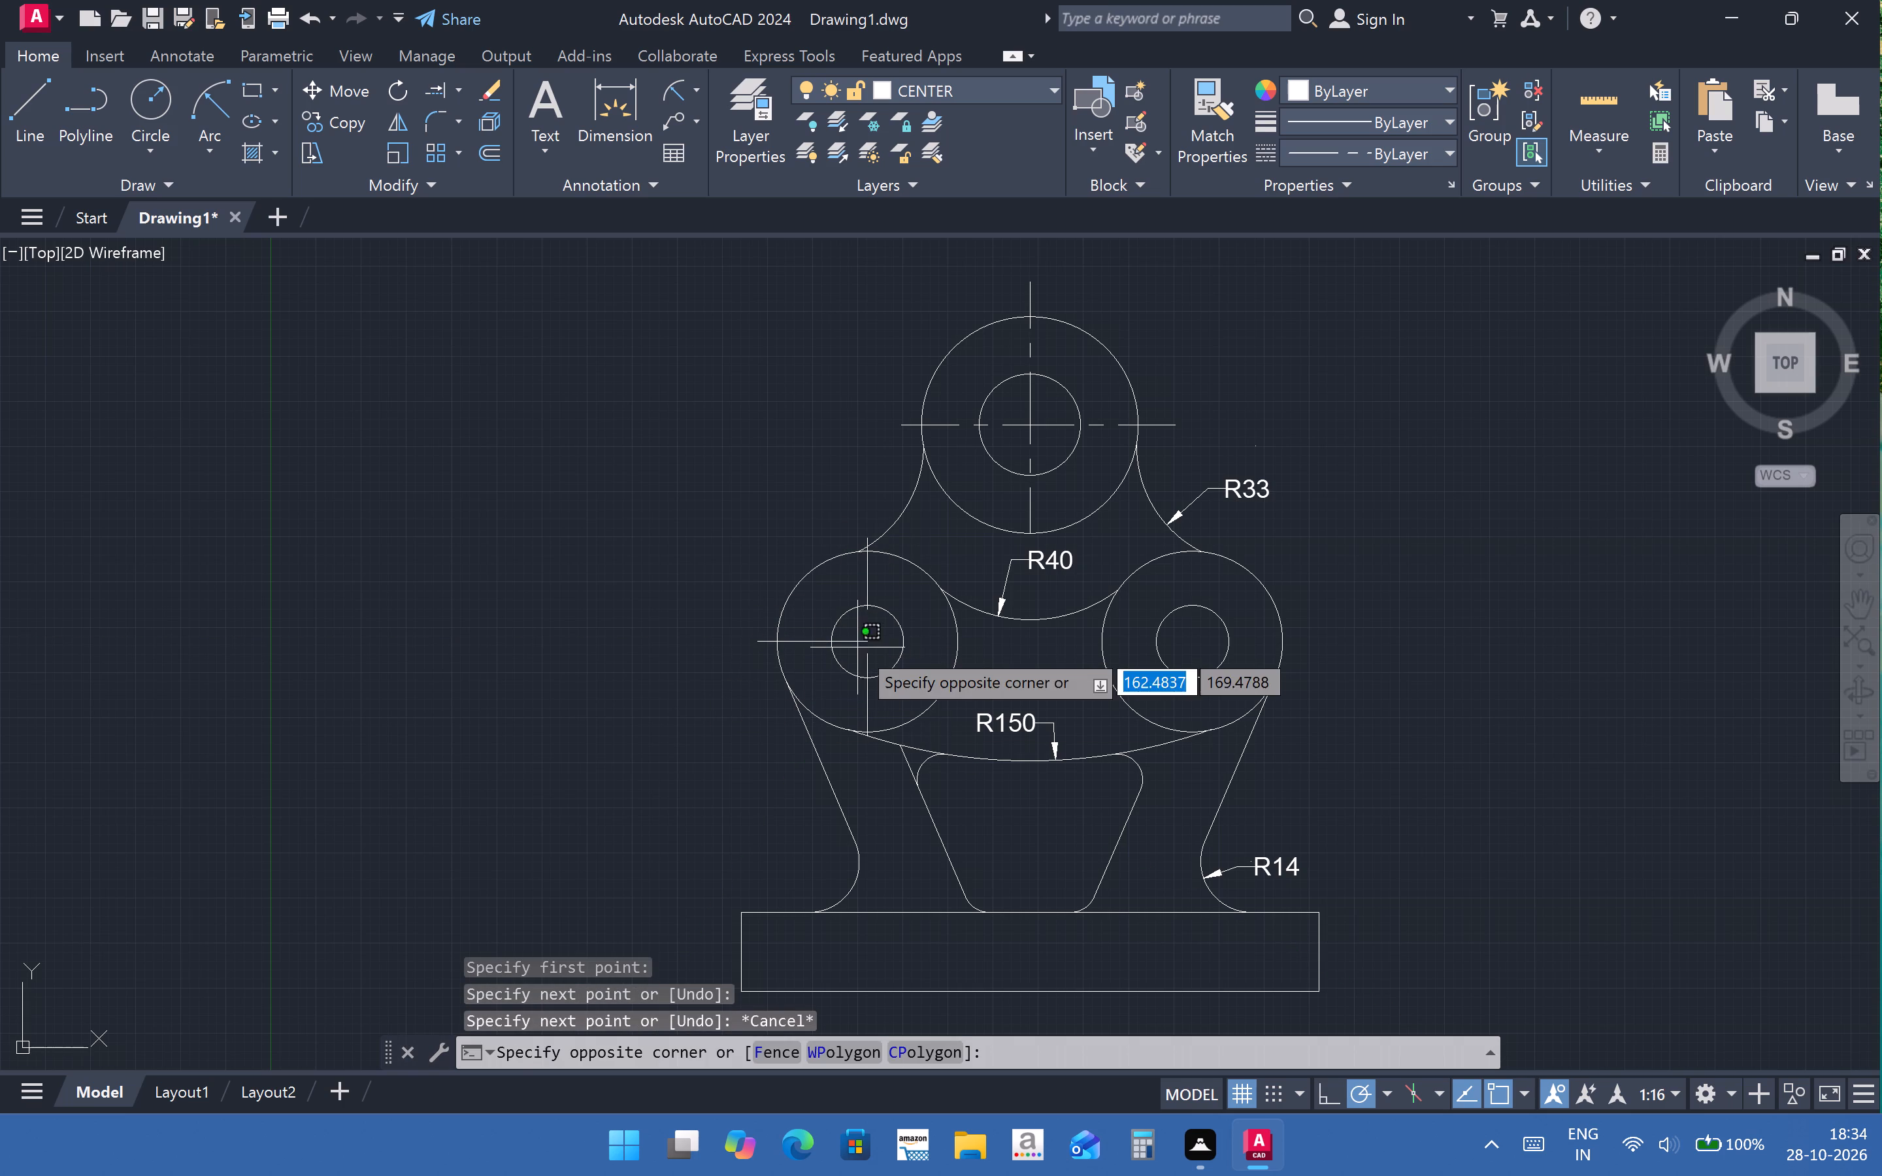
left_click(857, 644)
left_click(802, 640)
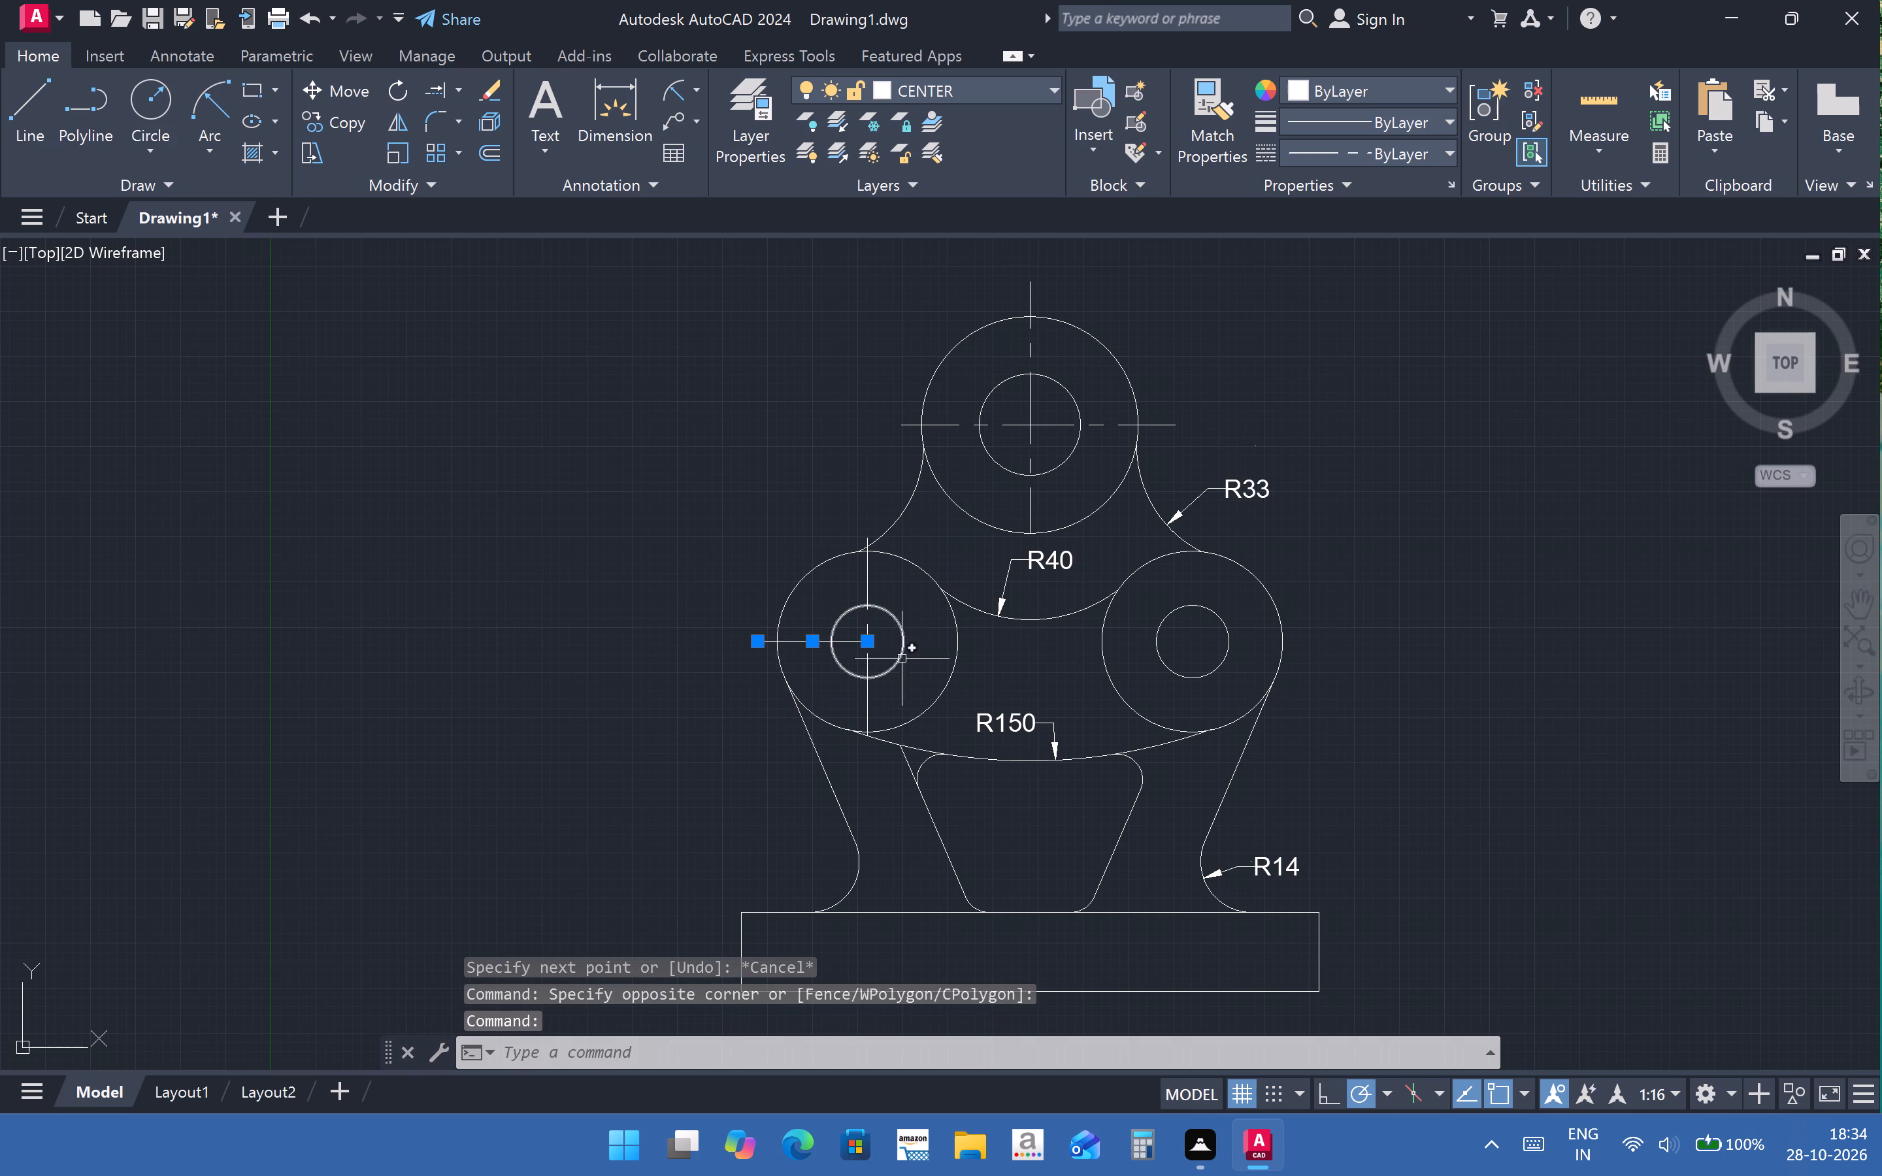
left_click_drag(865, 645, 970, 645)
left_click(973, 644)
key("Escape")
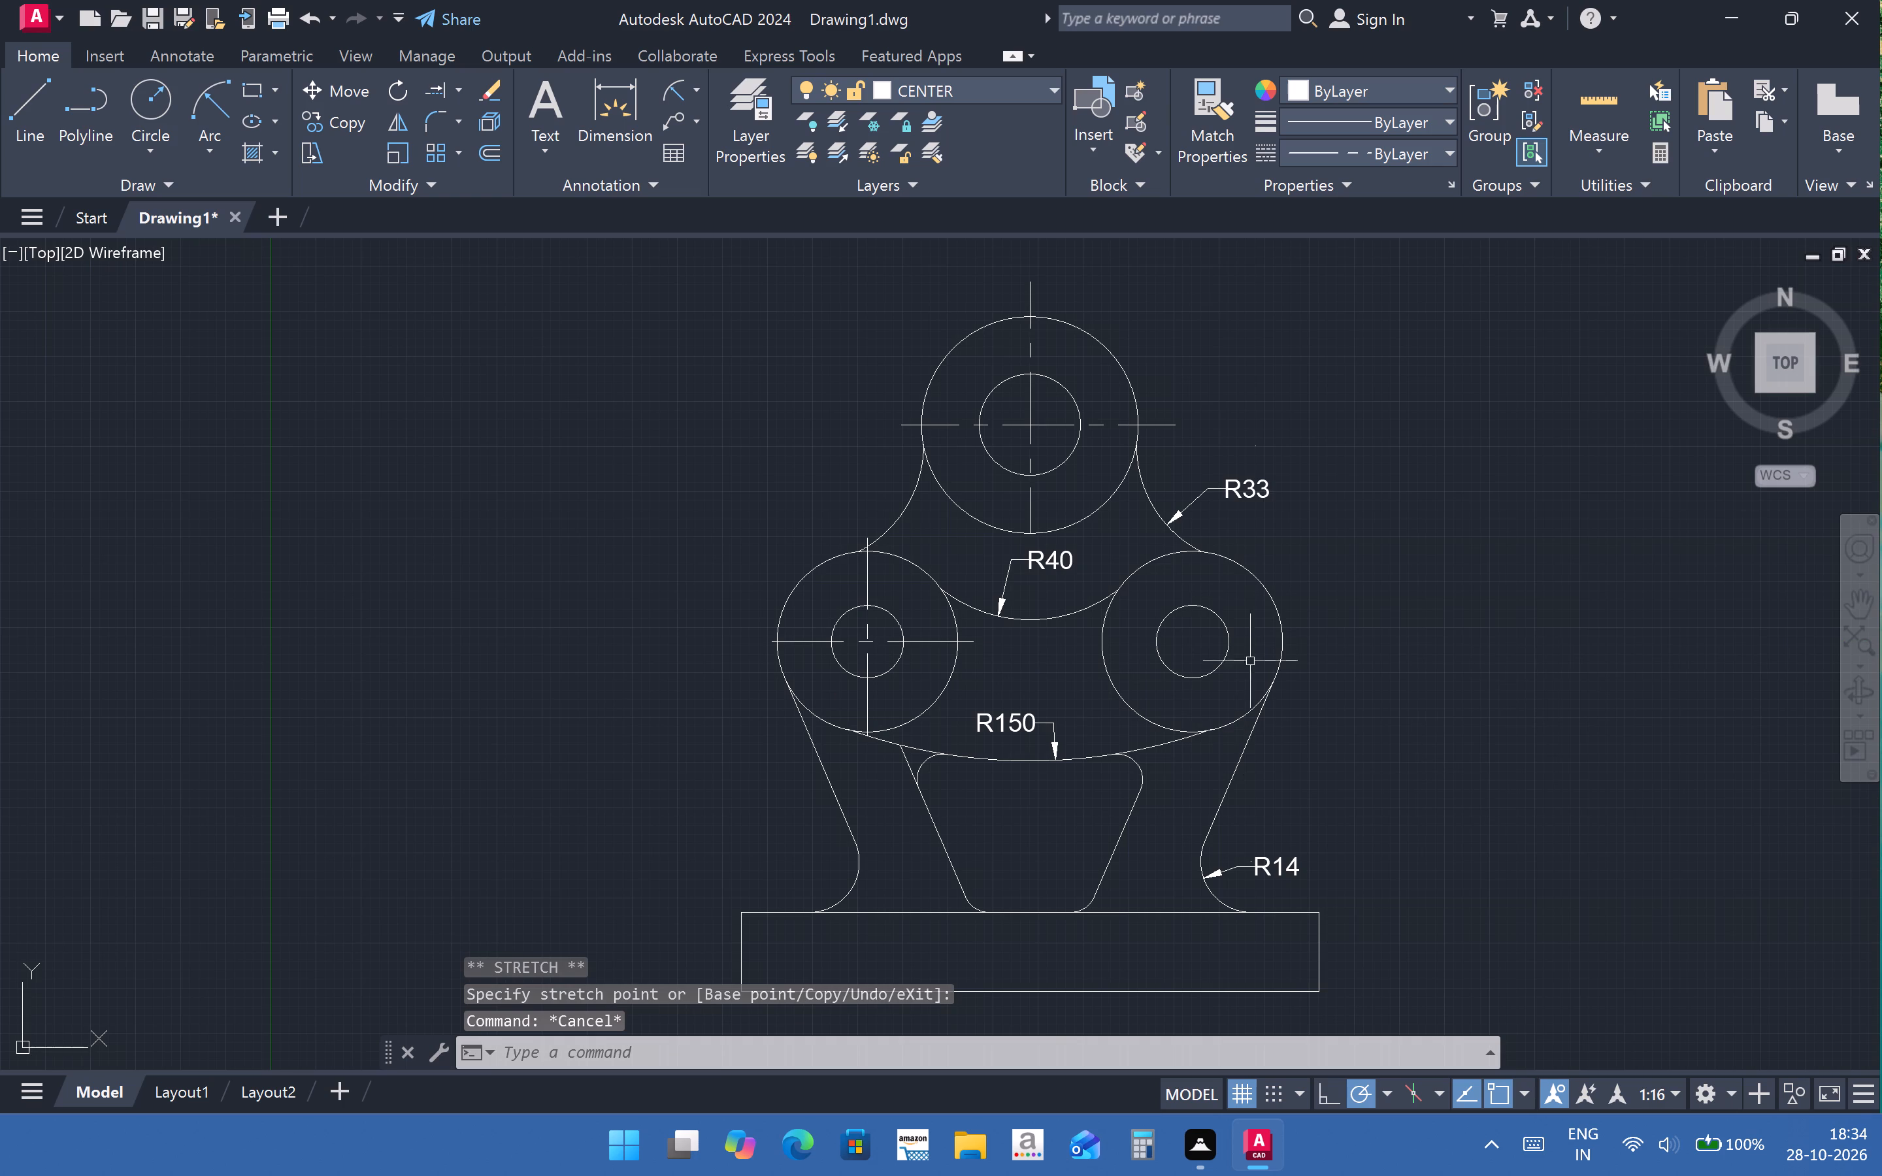
Mirror the left side circles' two centre lines onto the right side circles about the bracket's vertical axis, keeping the originals.
left_click(927, 639)
left_click(870, 600, "ctrl")
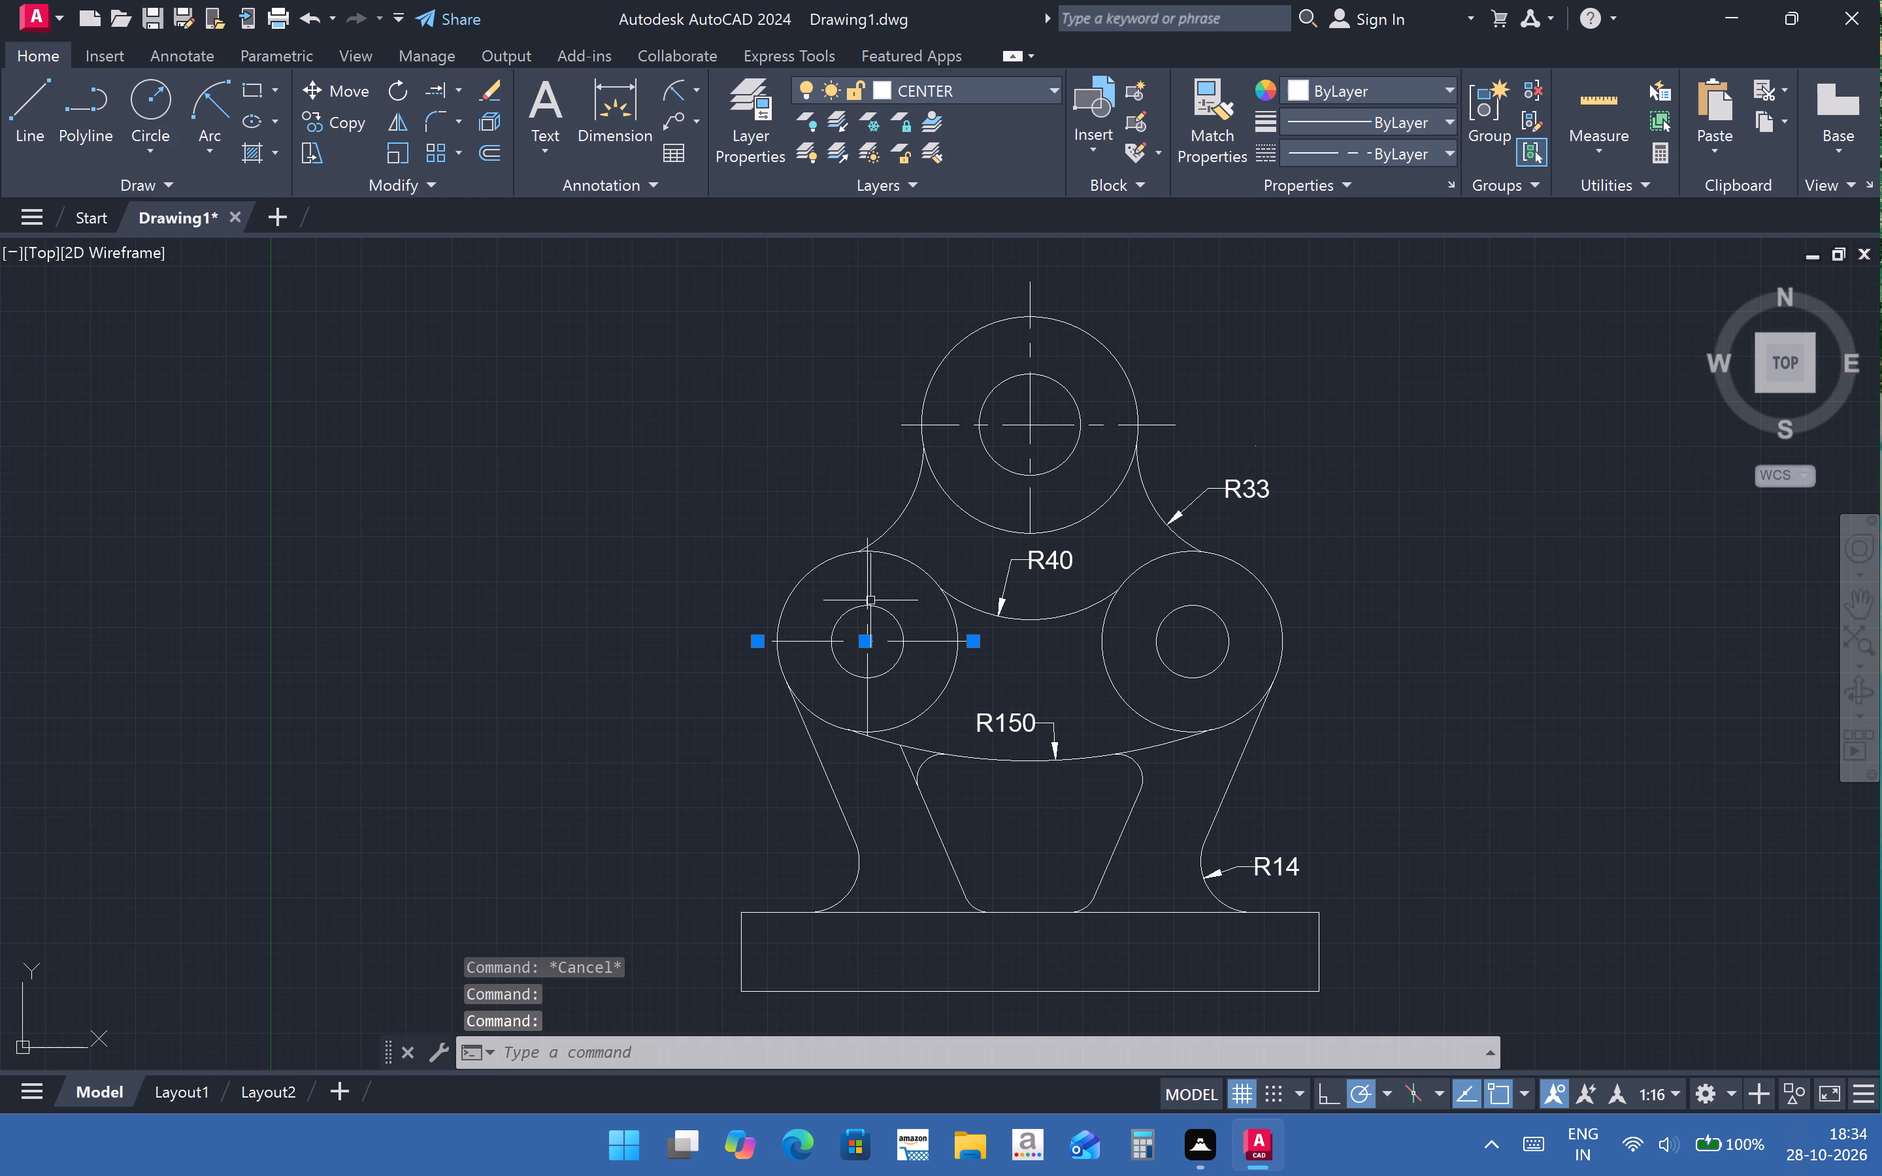
left_click(867, 581)
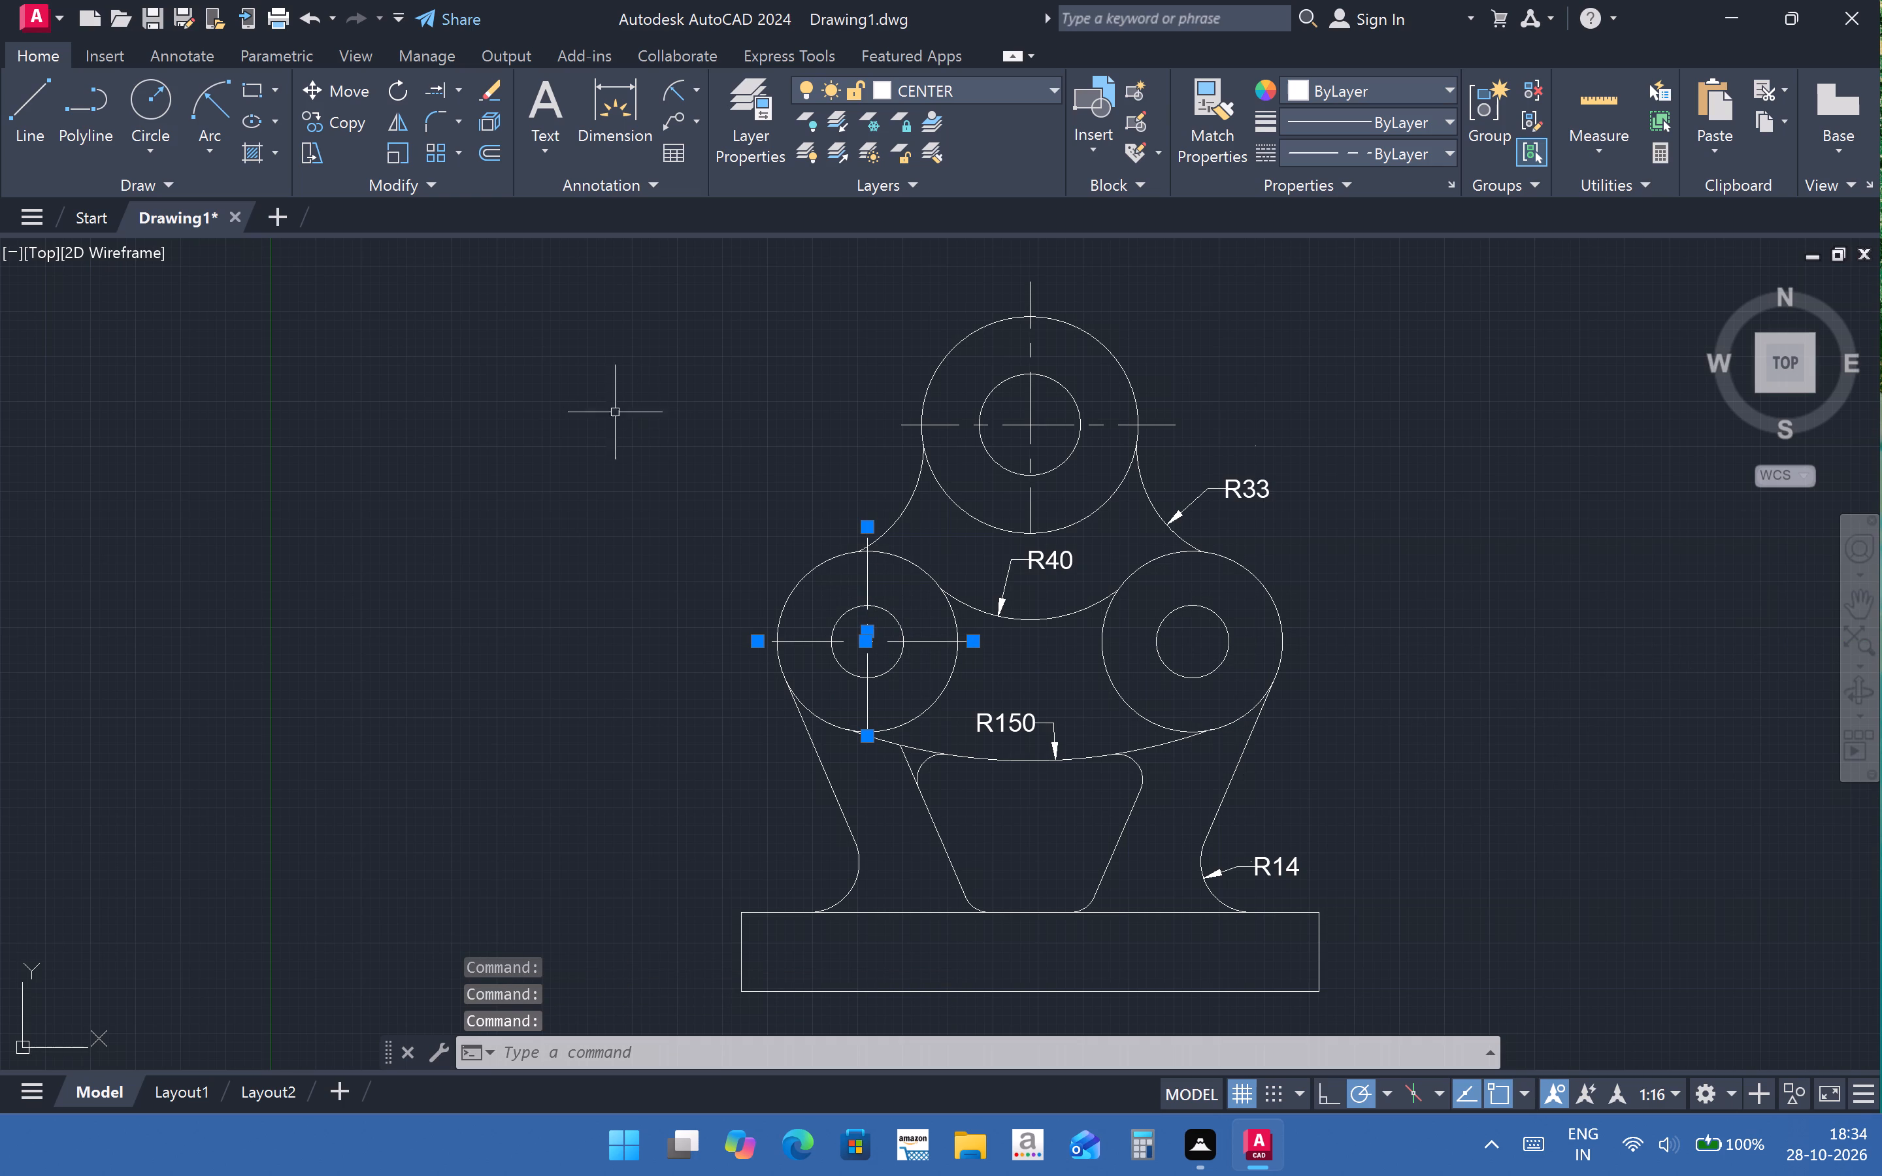
left_click(403, 132)
left_click(1025, 537)
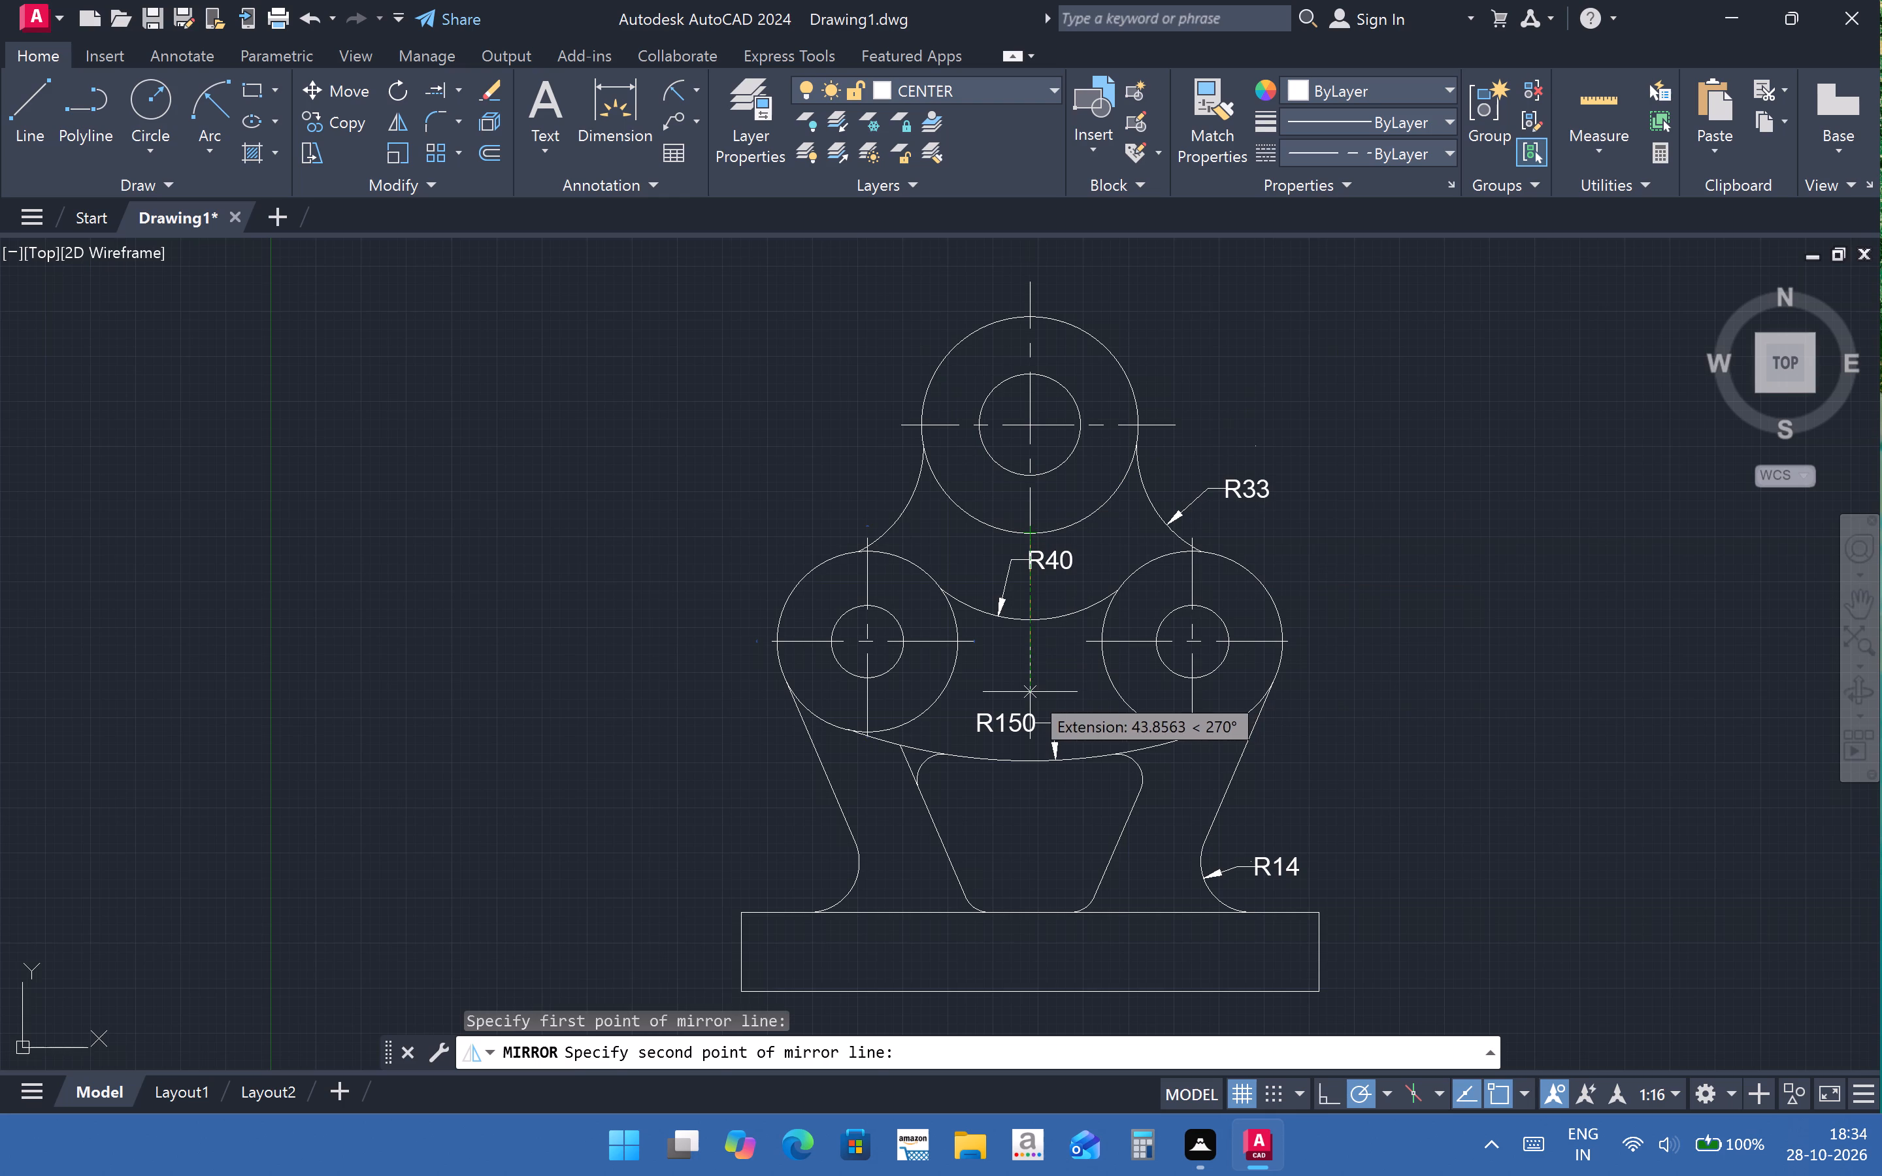
left_click(1030, 692)
left_click_drag(1110, 785, 1030, 692)
left_click(1457, 625)
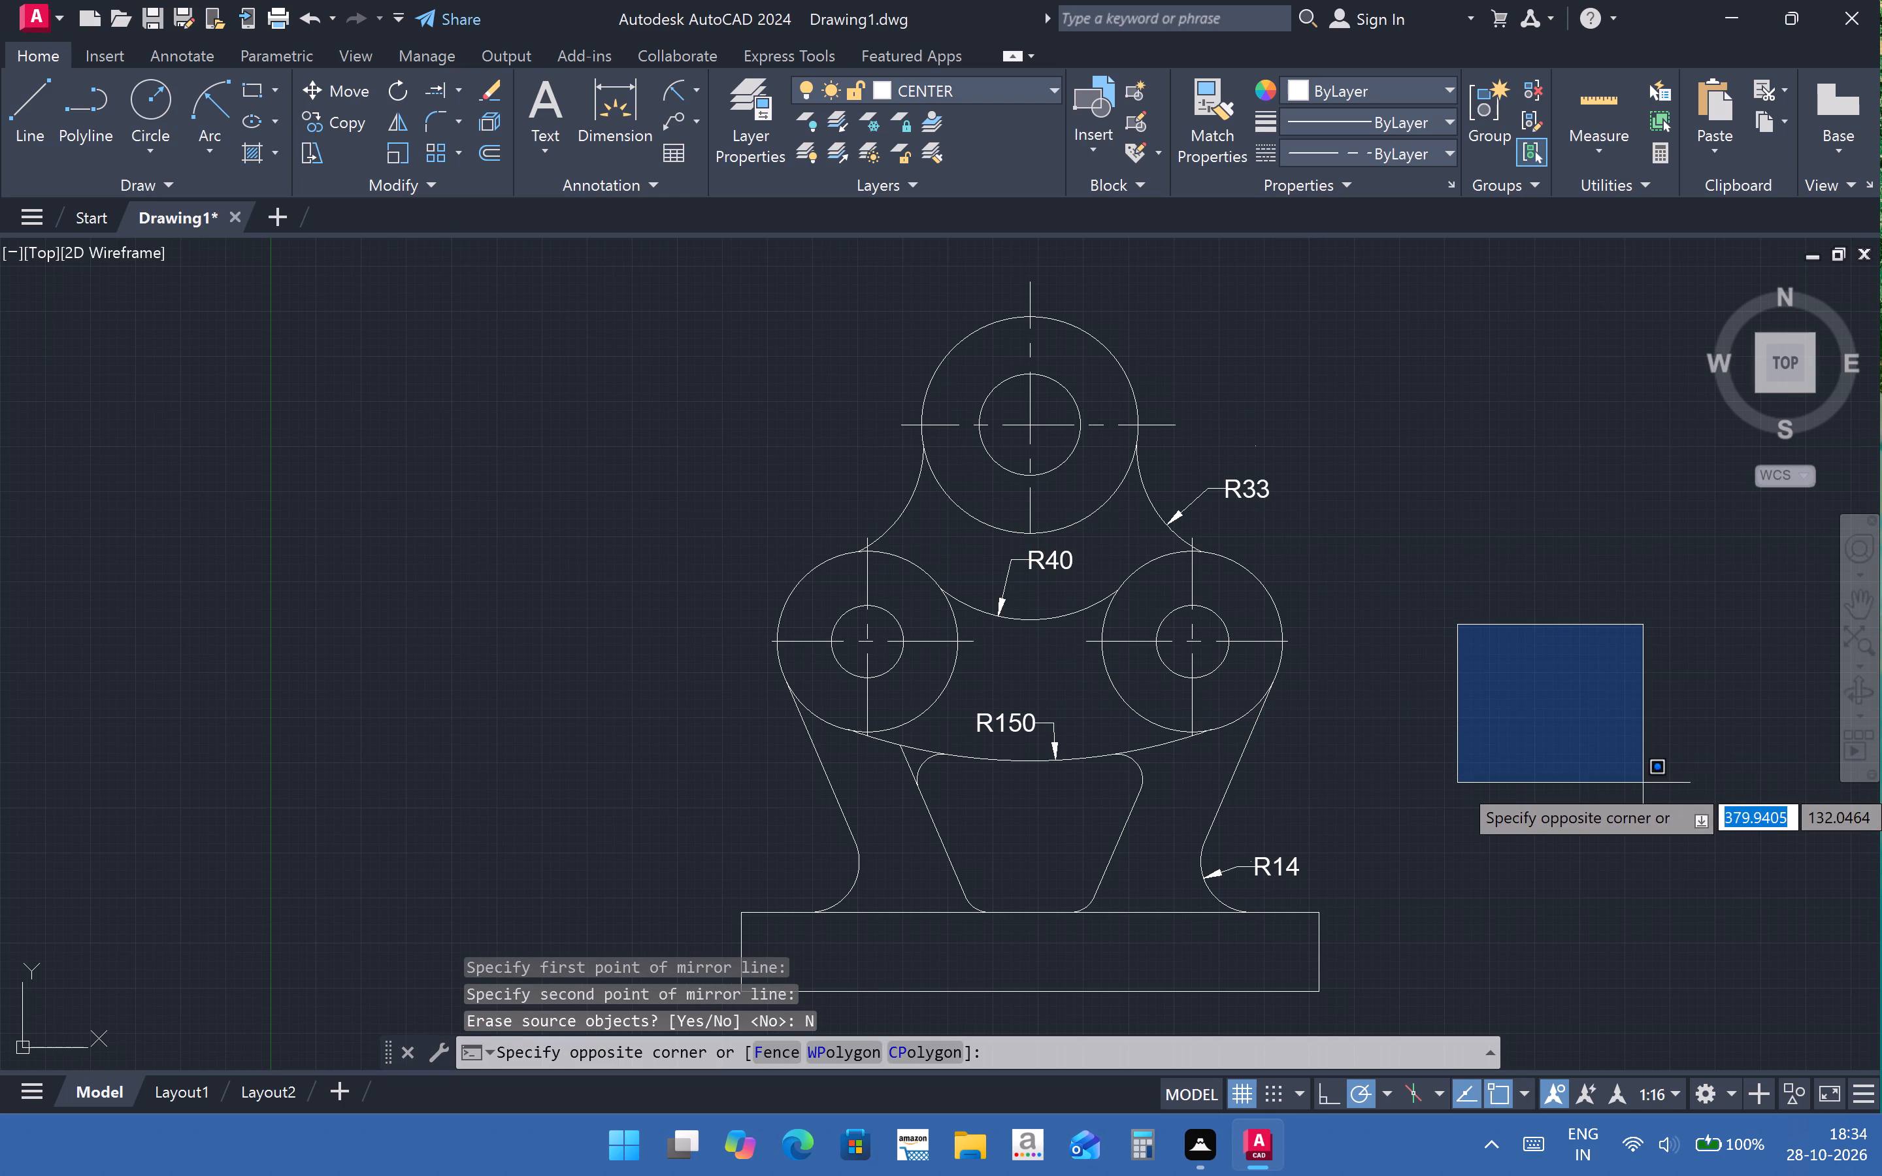
key("Escape")
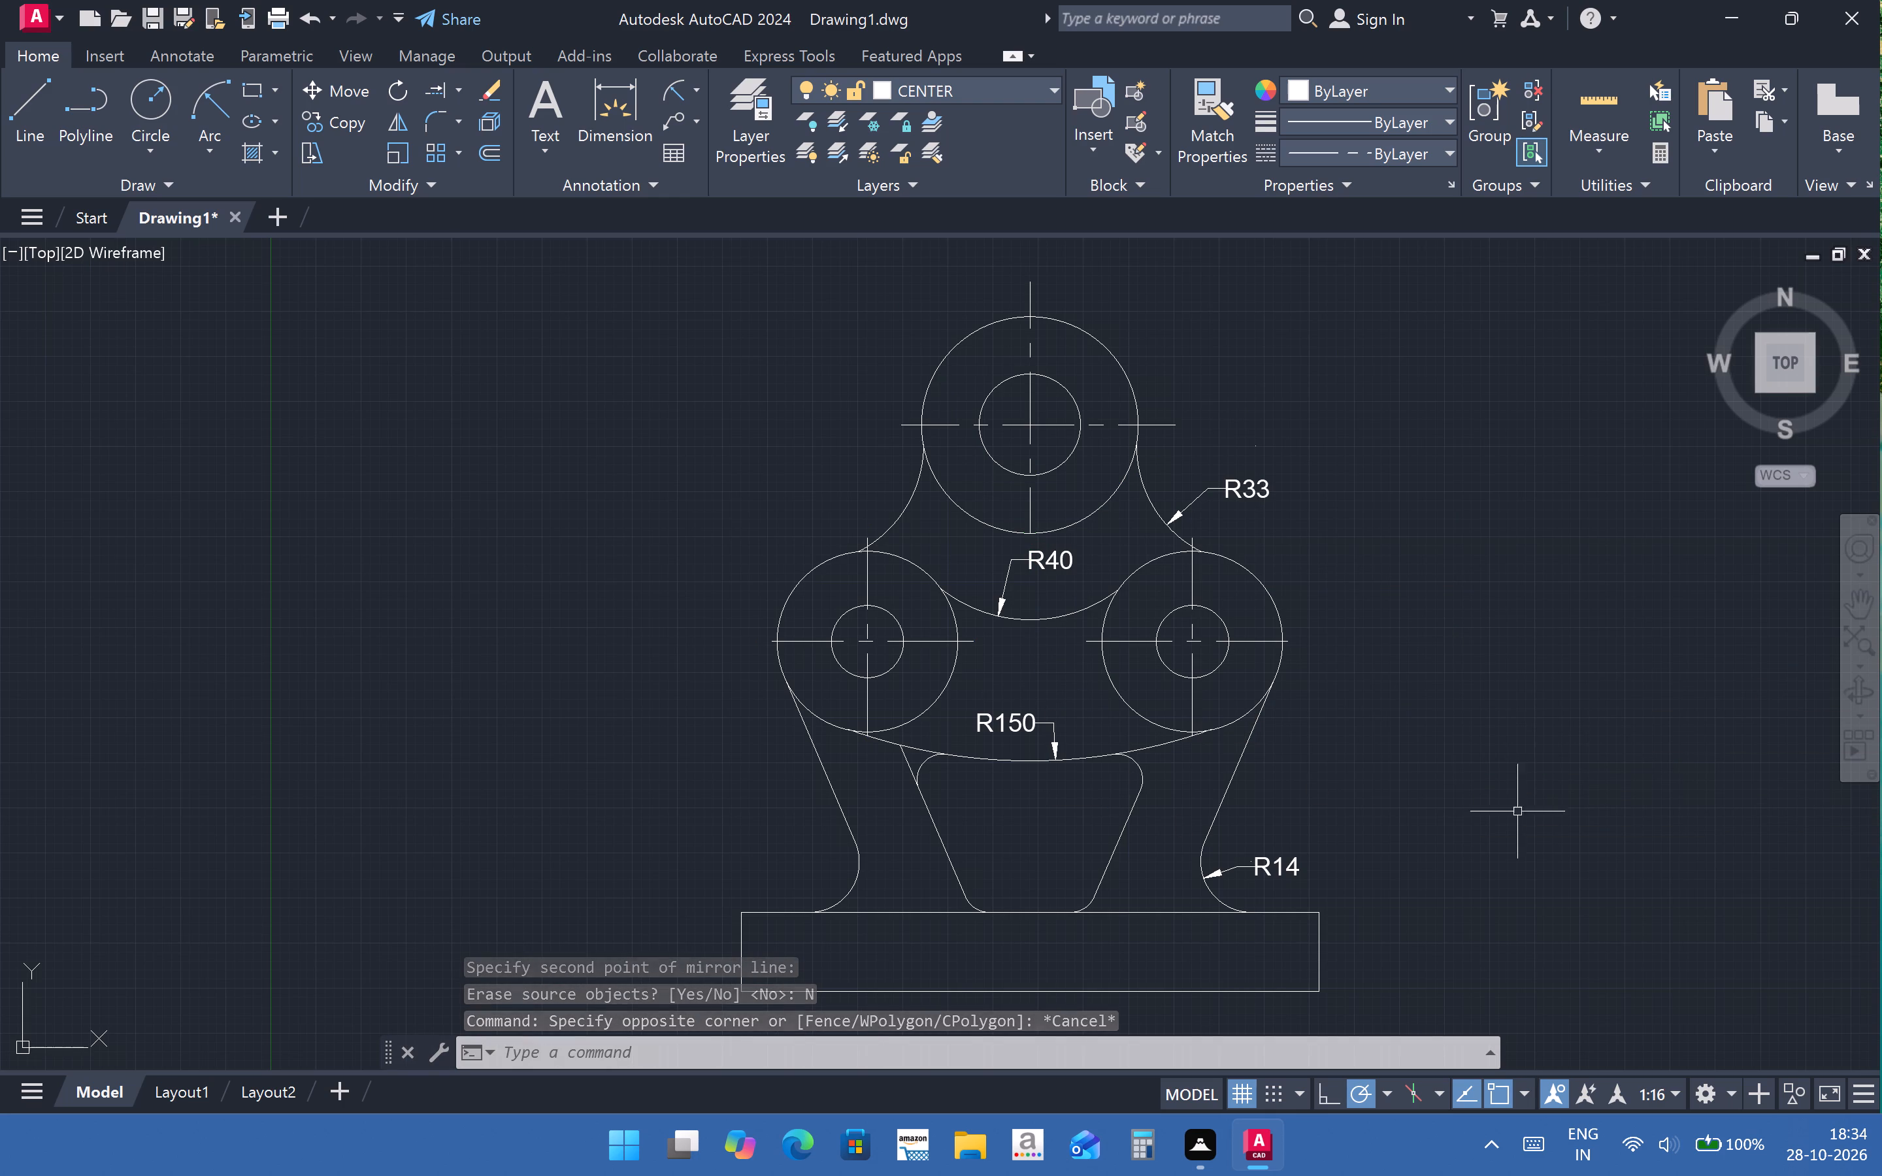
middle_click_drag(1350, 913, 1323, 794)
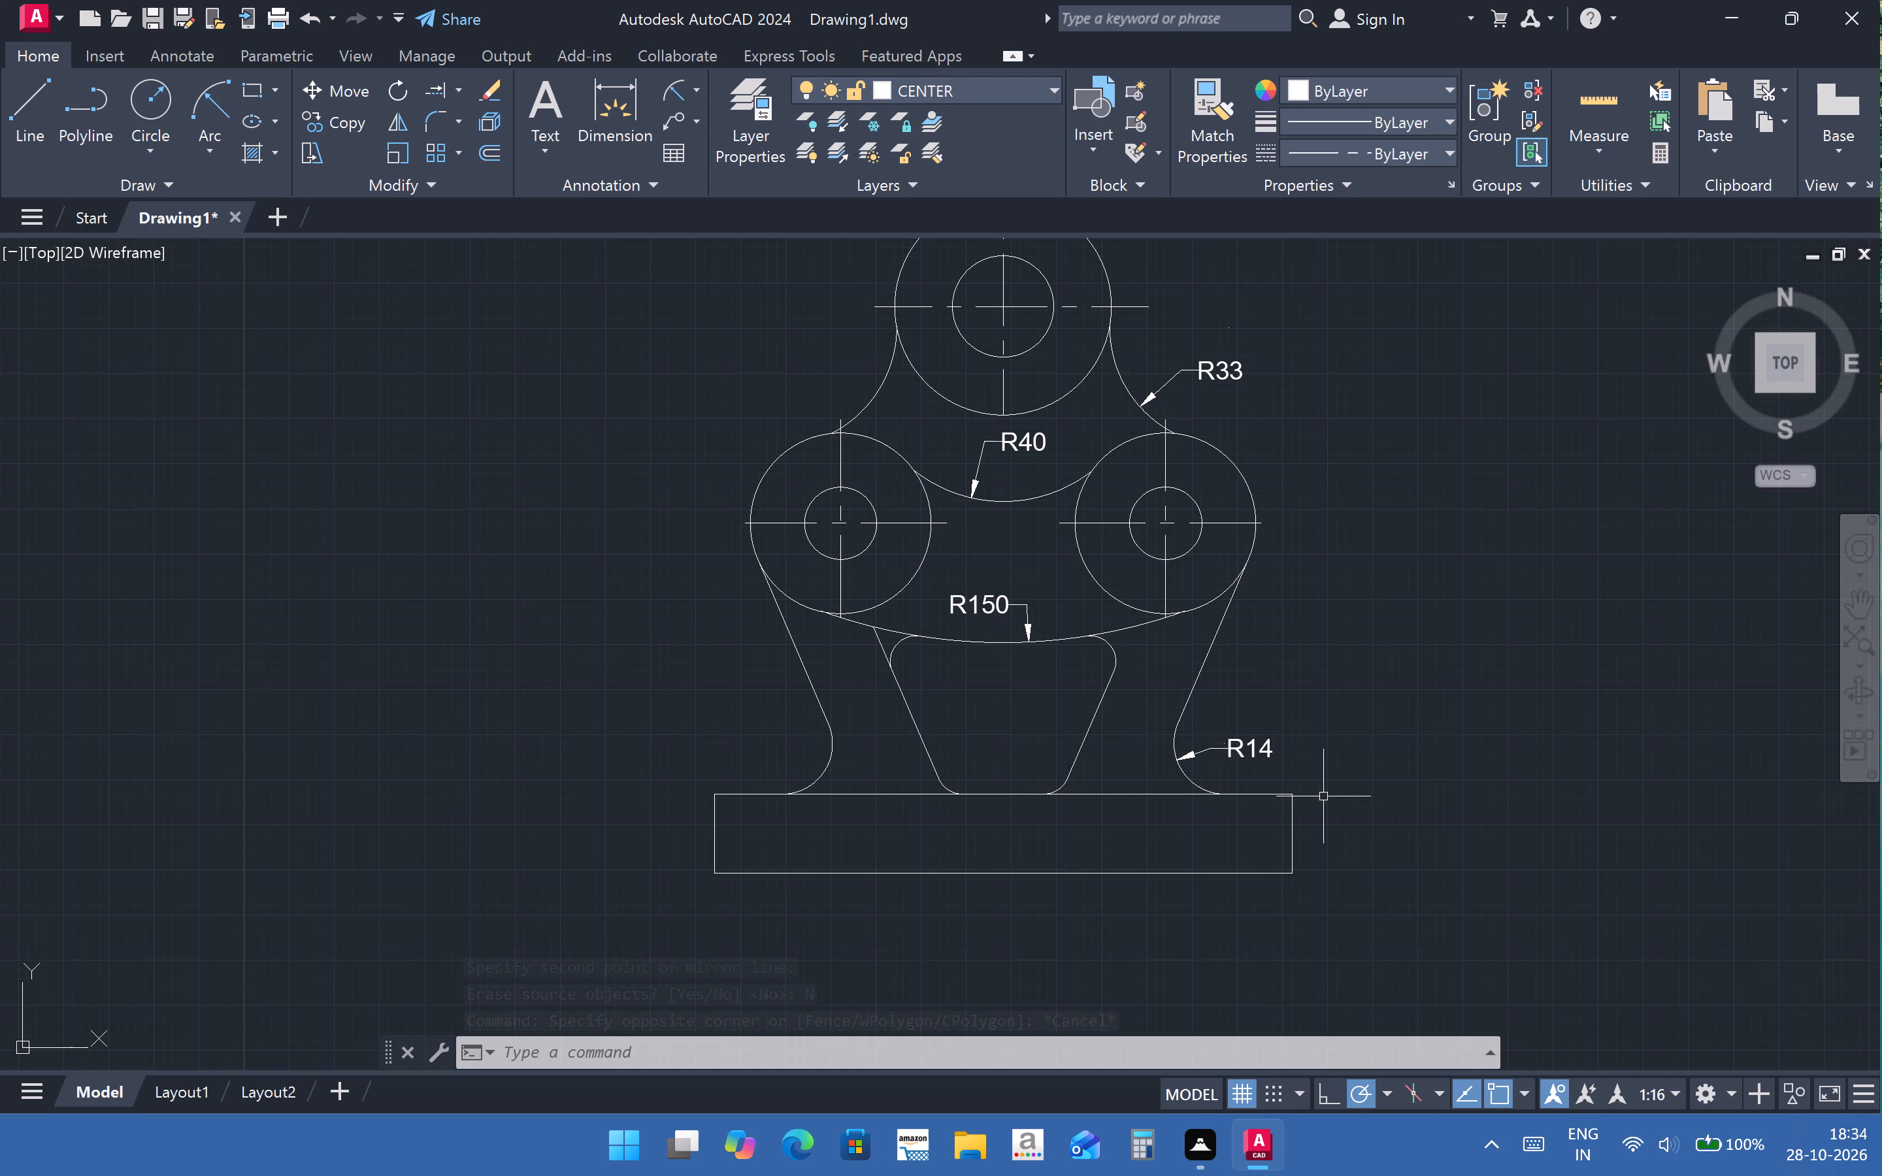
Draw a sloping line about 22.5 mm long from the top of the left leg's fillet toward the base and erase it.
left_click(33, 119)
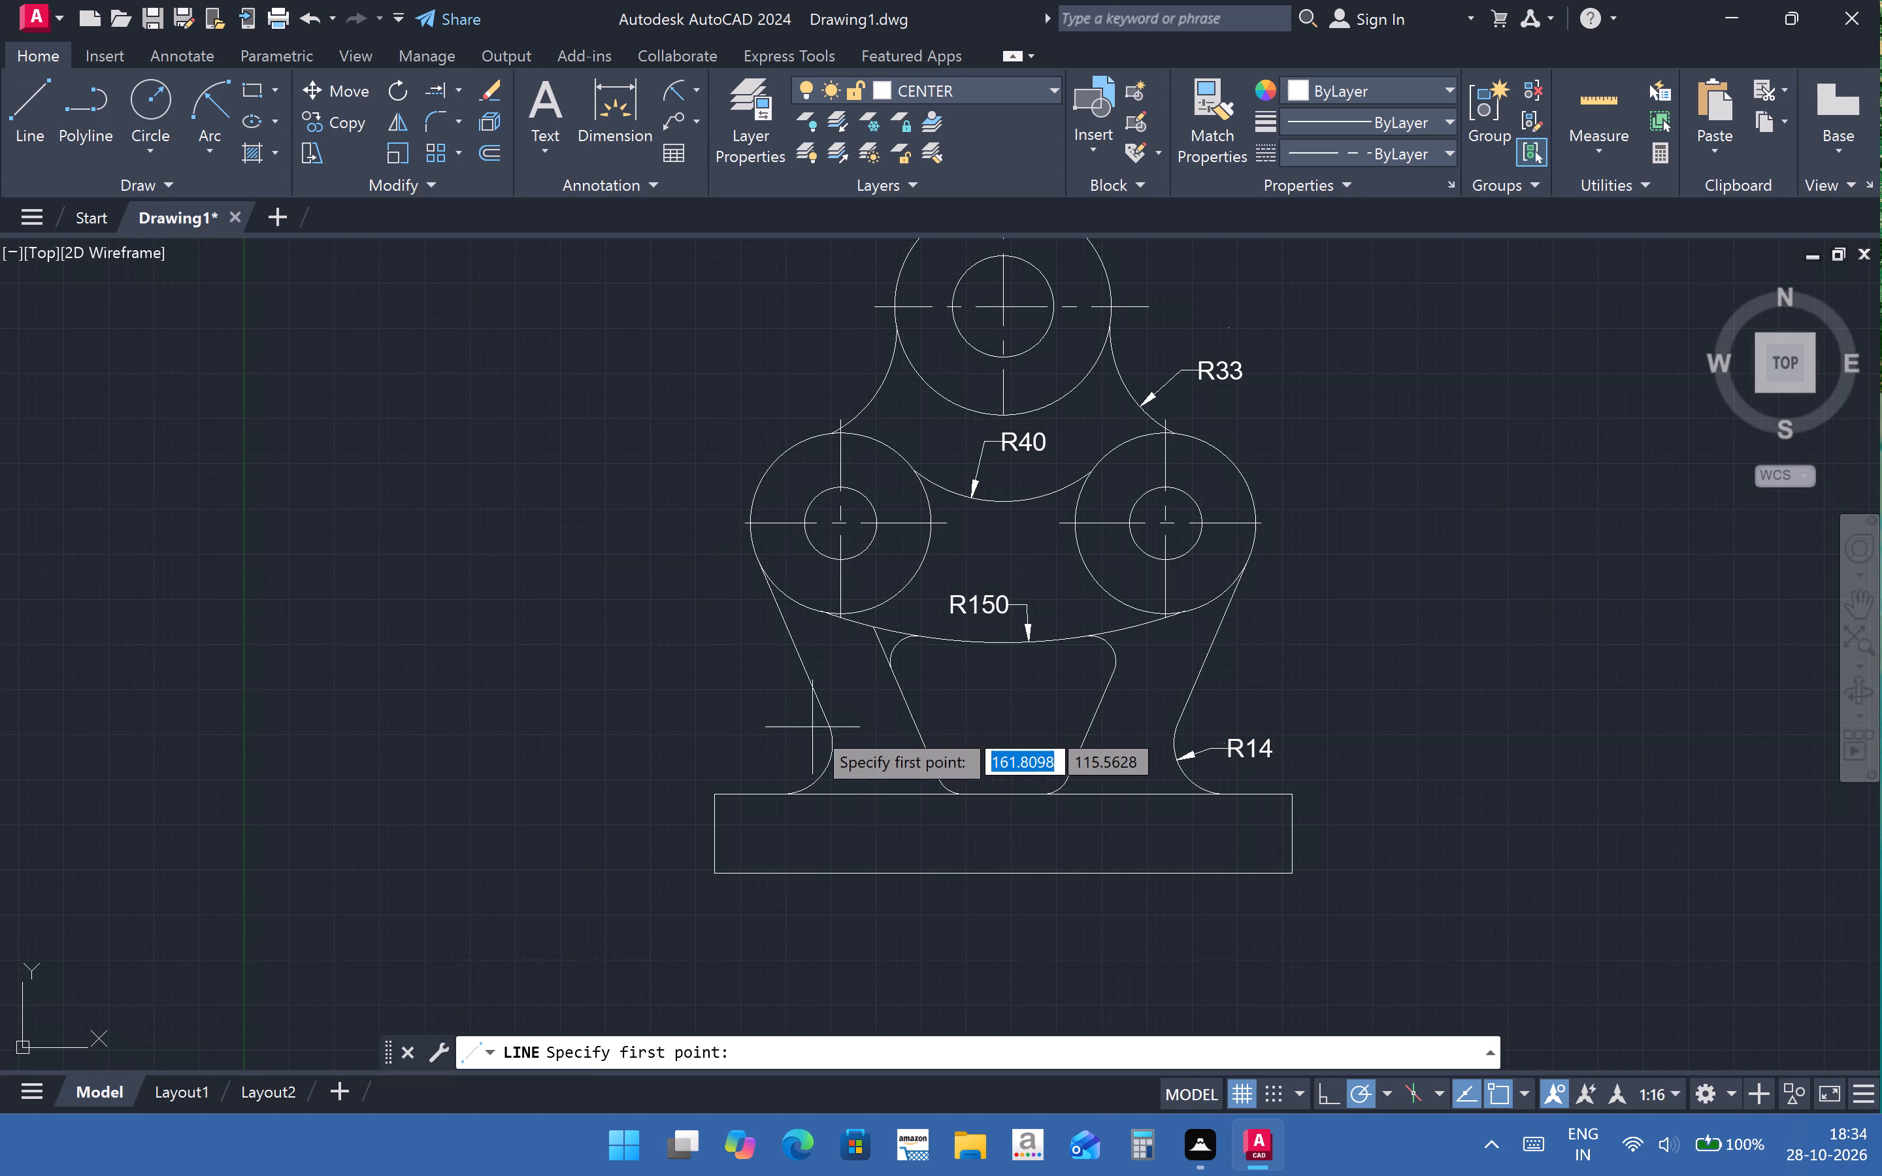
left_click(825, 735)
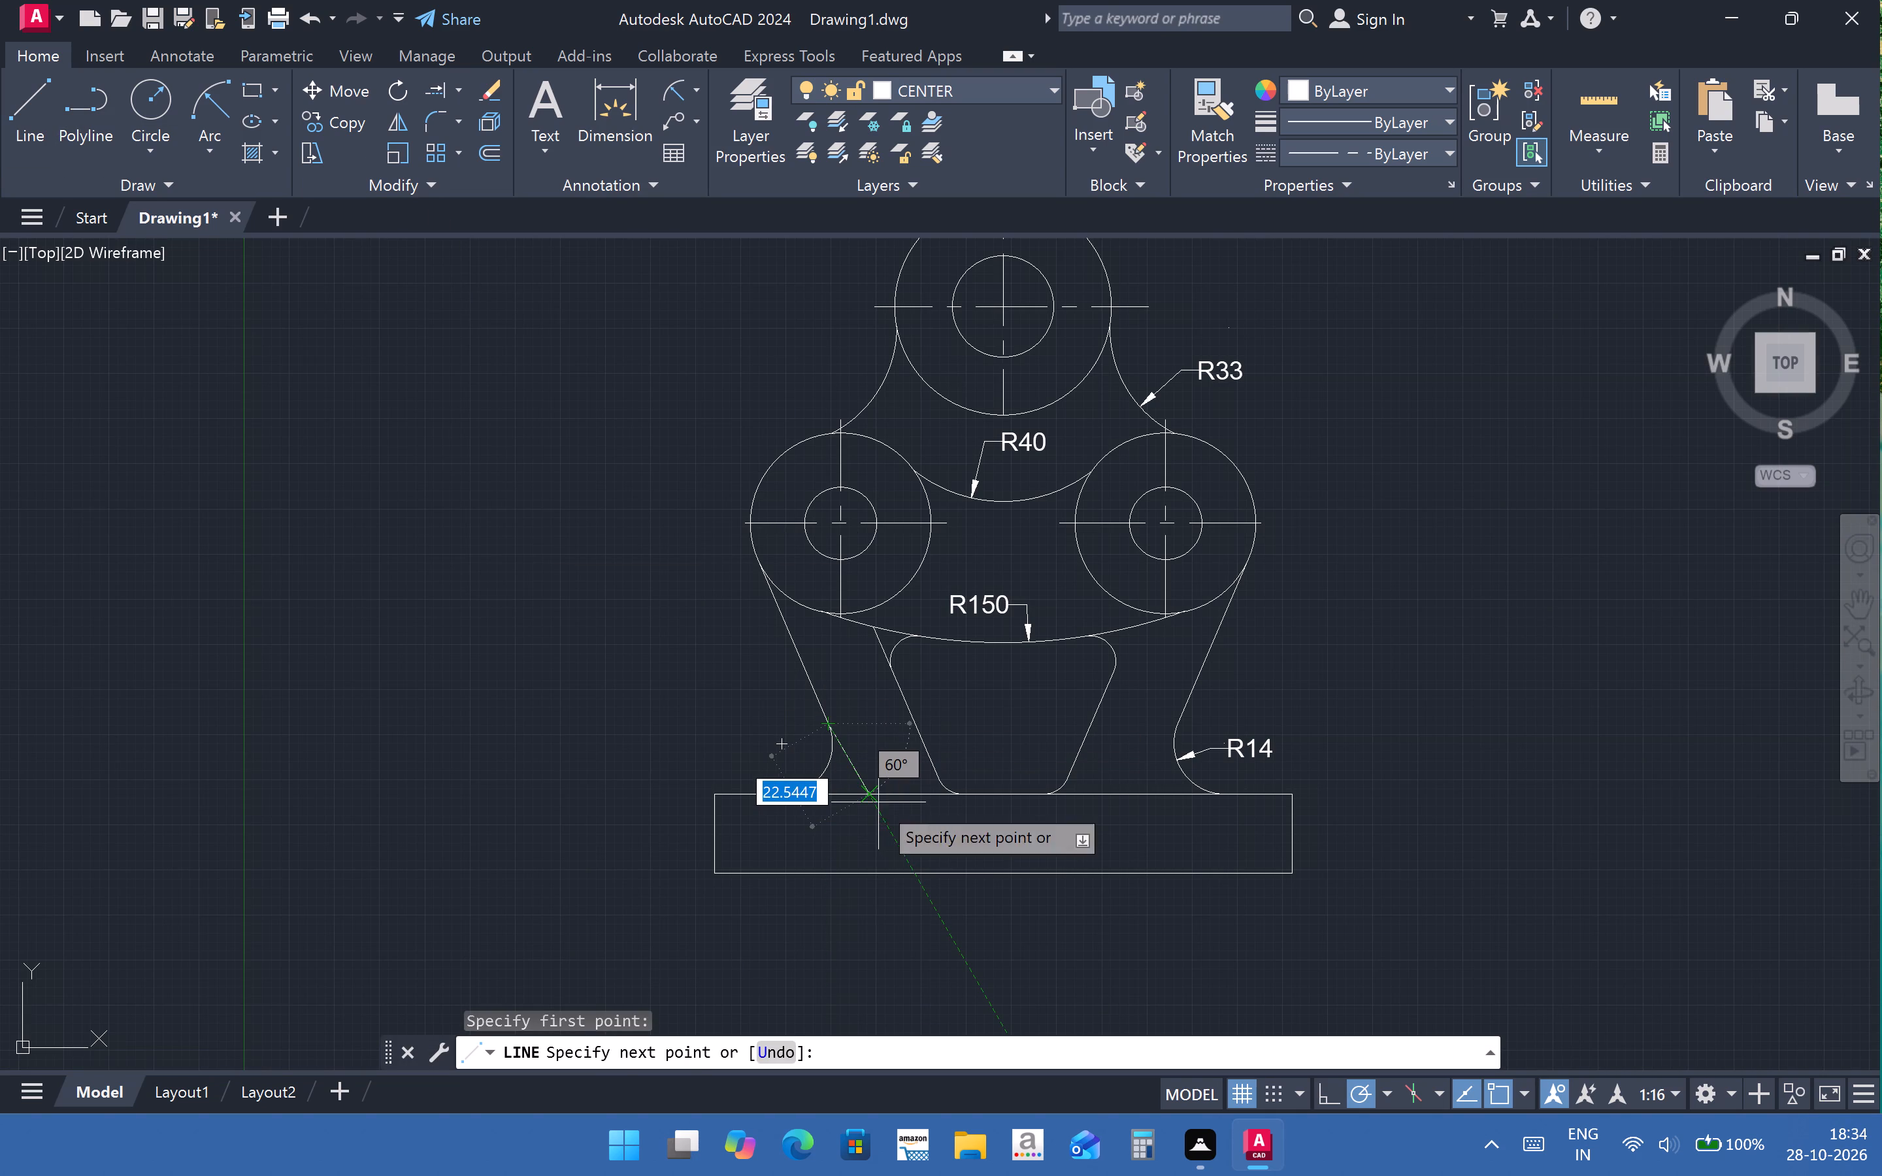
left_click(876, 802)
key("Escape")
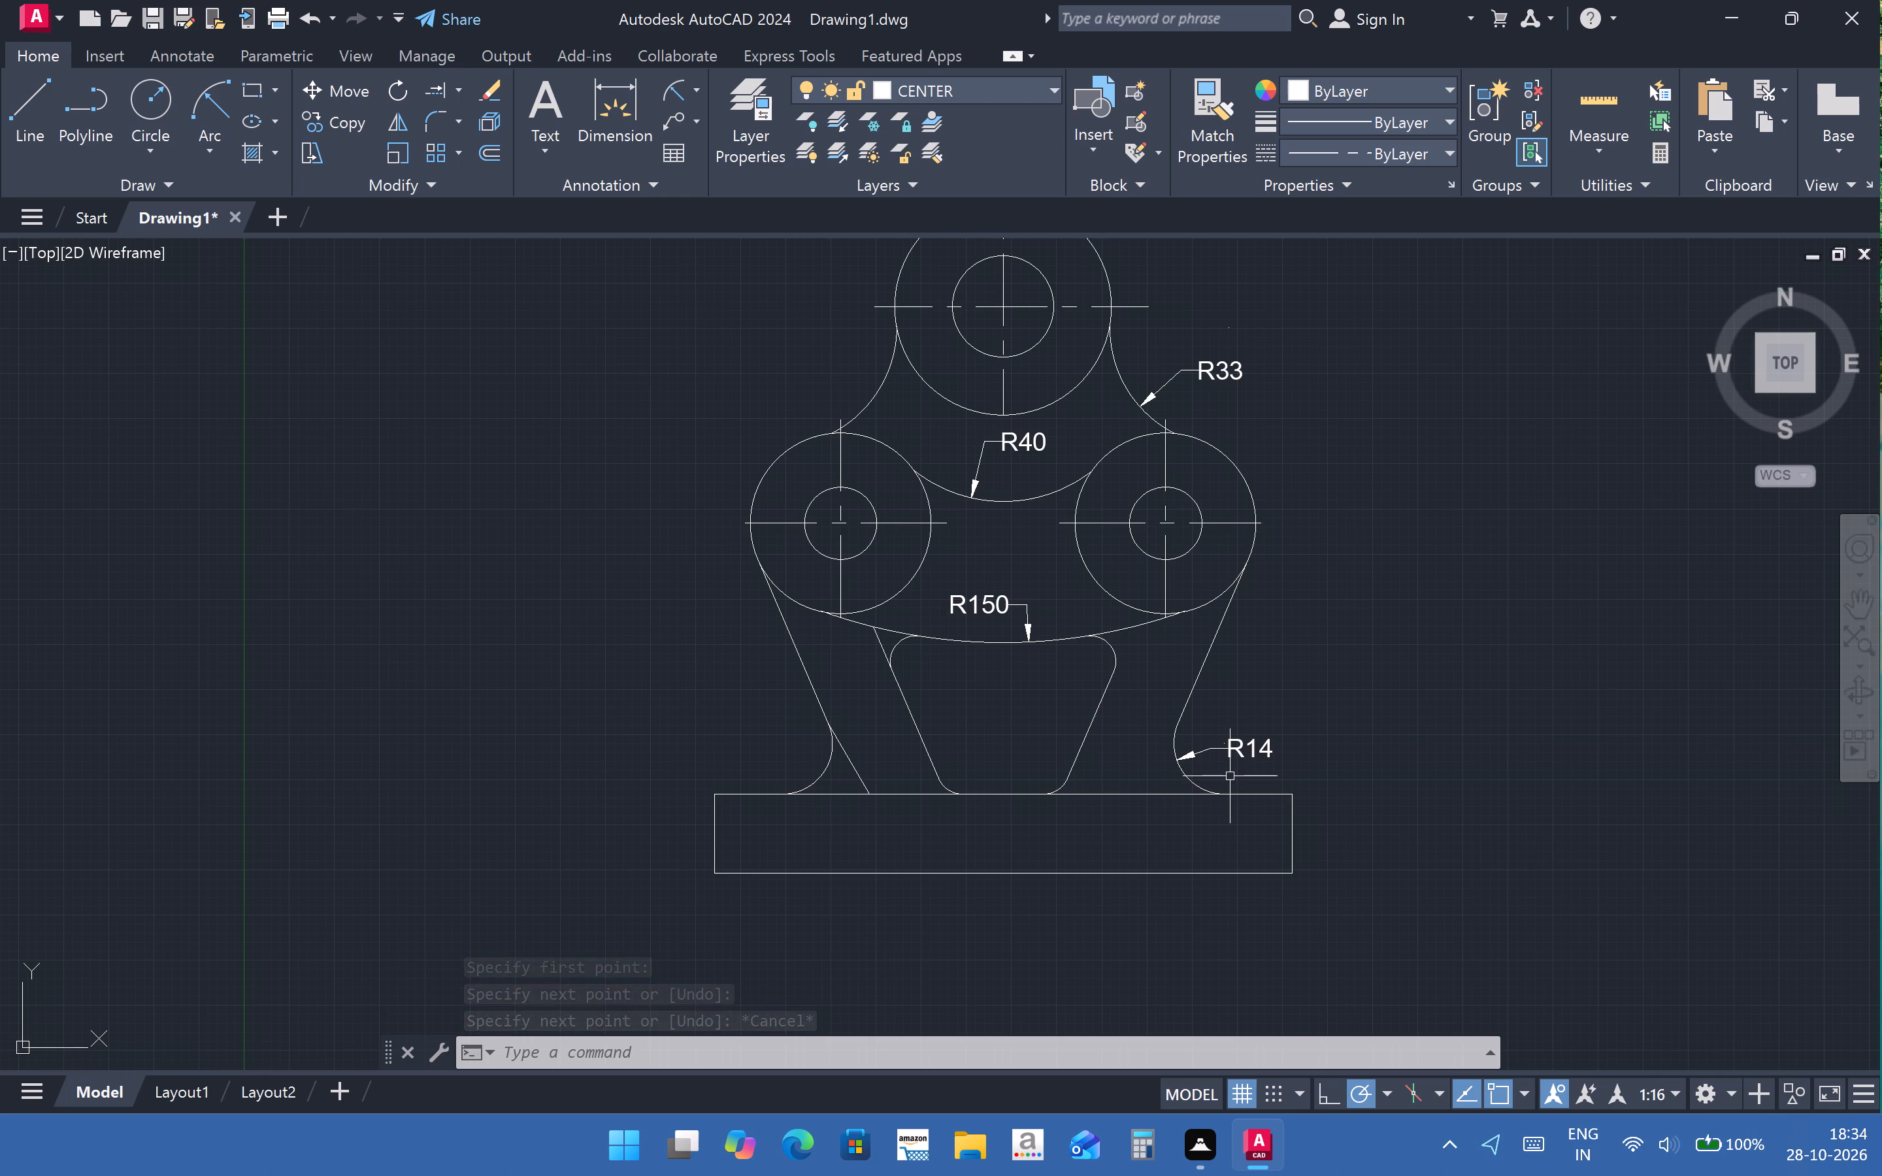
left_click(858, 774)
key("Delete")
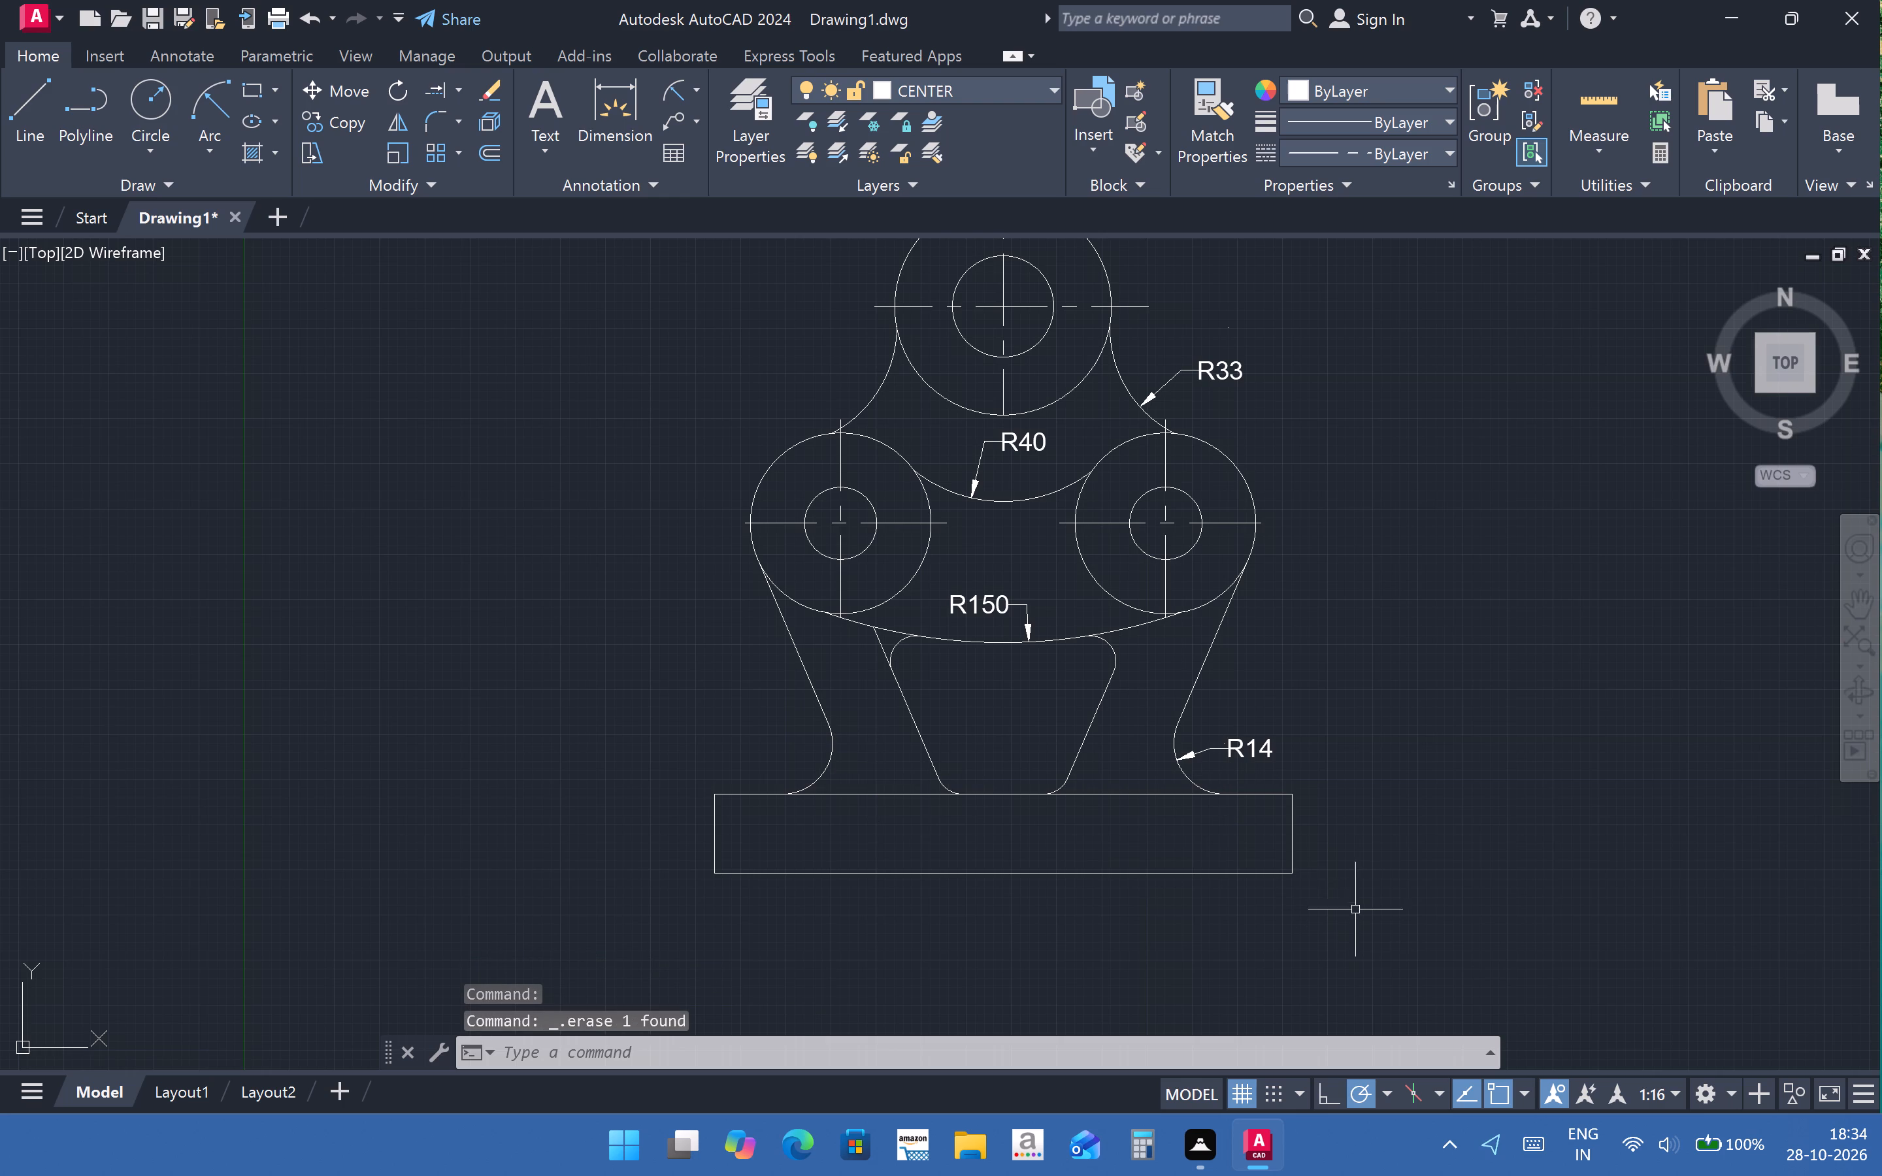
Add a diameter dimension to the topmost outer circle, placing its text outside on the circle's upper left.
middle_click_drag(1304, 809, 1361, 885)
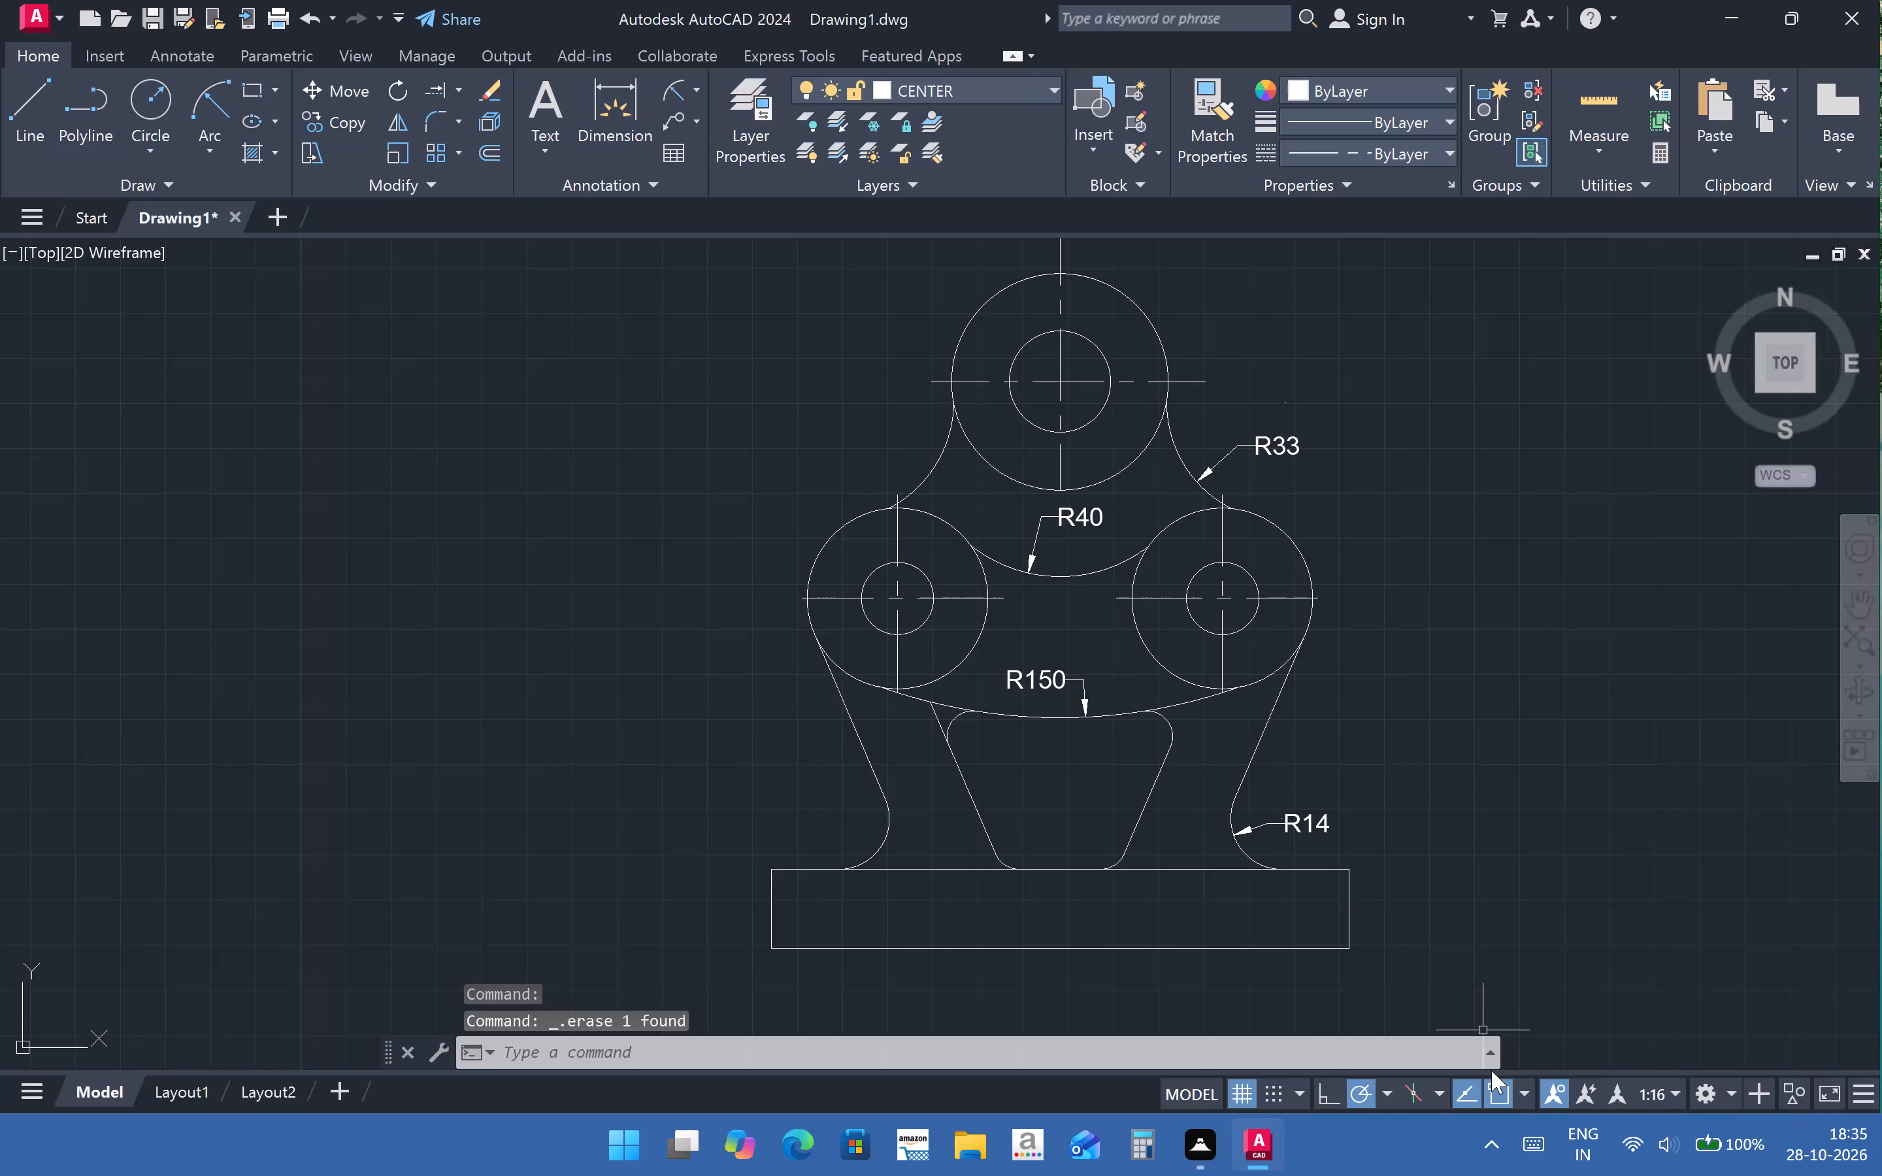
left_click(698, 91)
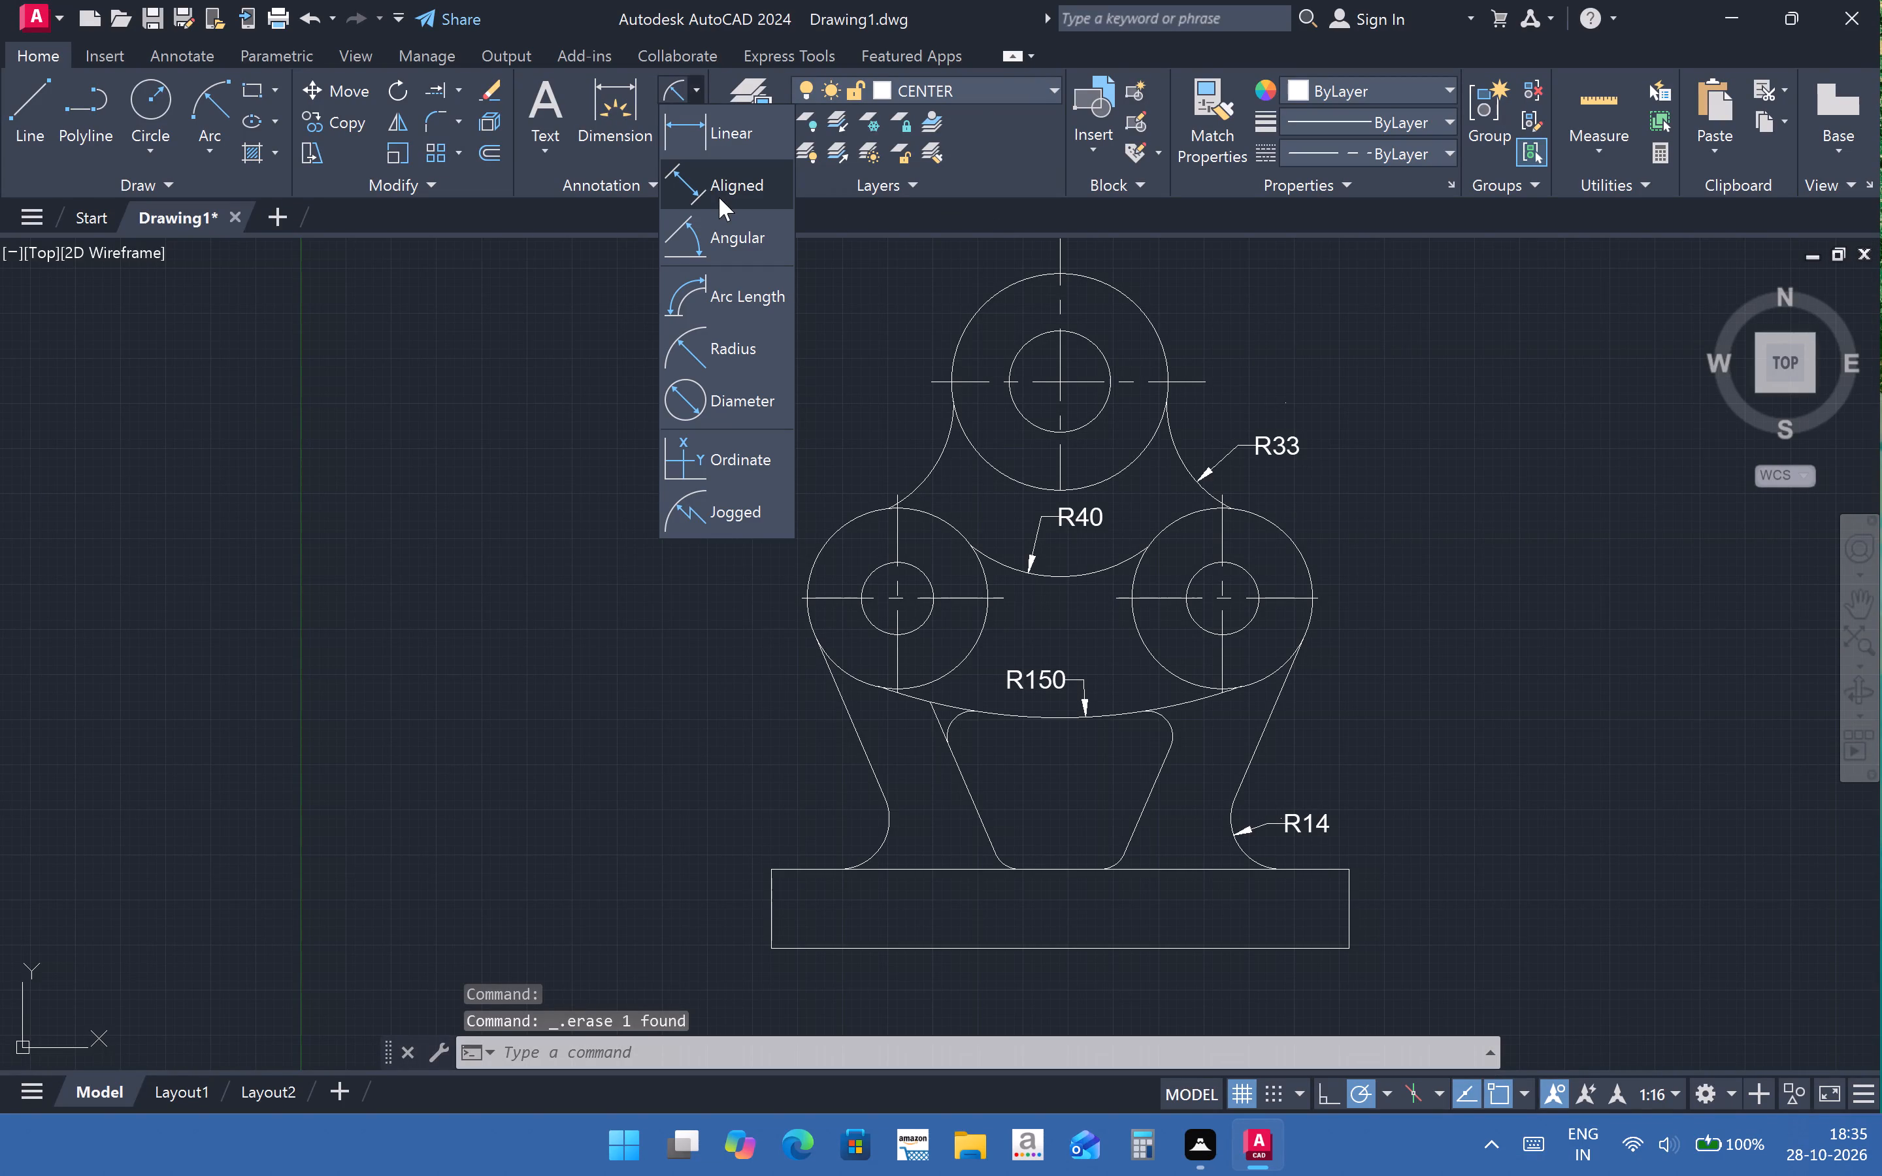
left_click(772, 378)
middle_click_drag(1062, 540, 1025, 608)
left_click(942, 382)
left_click(887, 338)
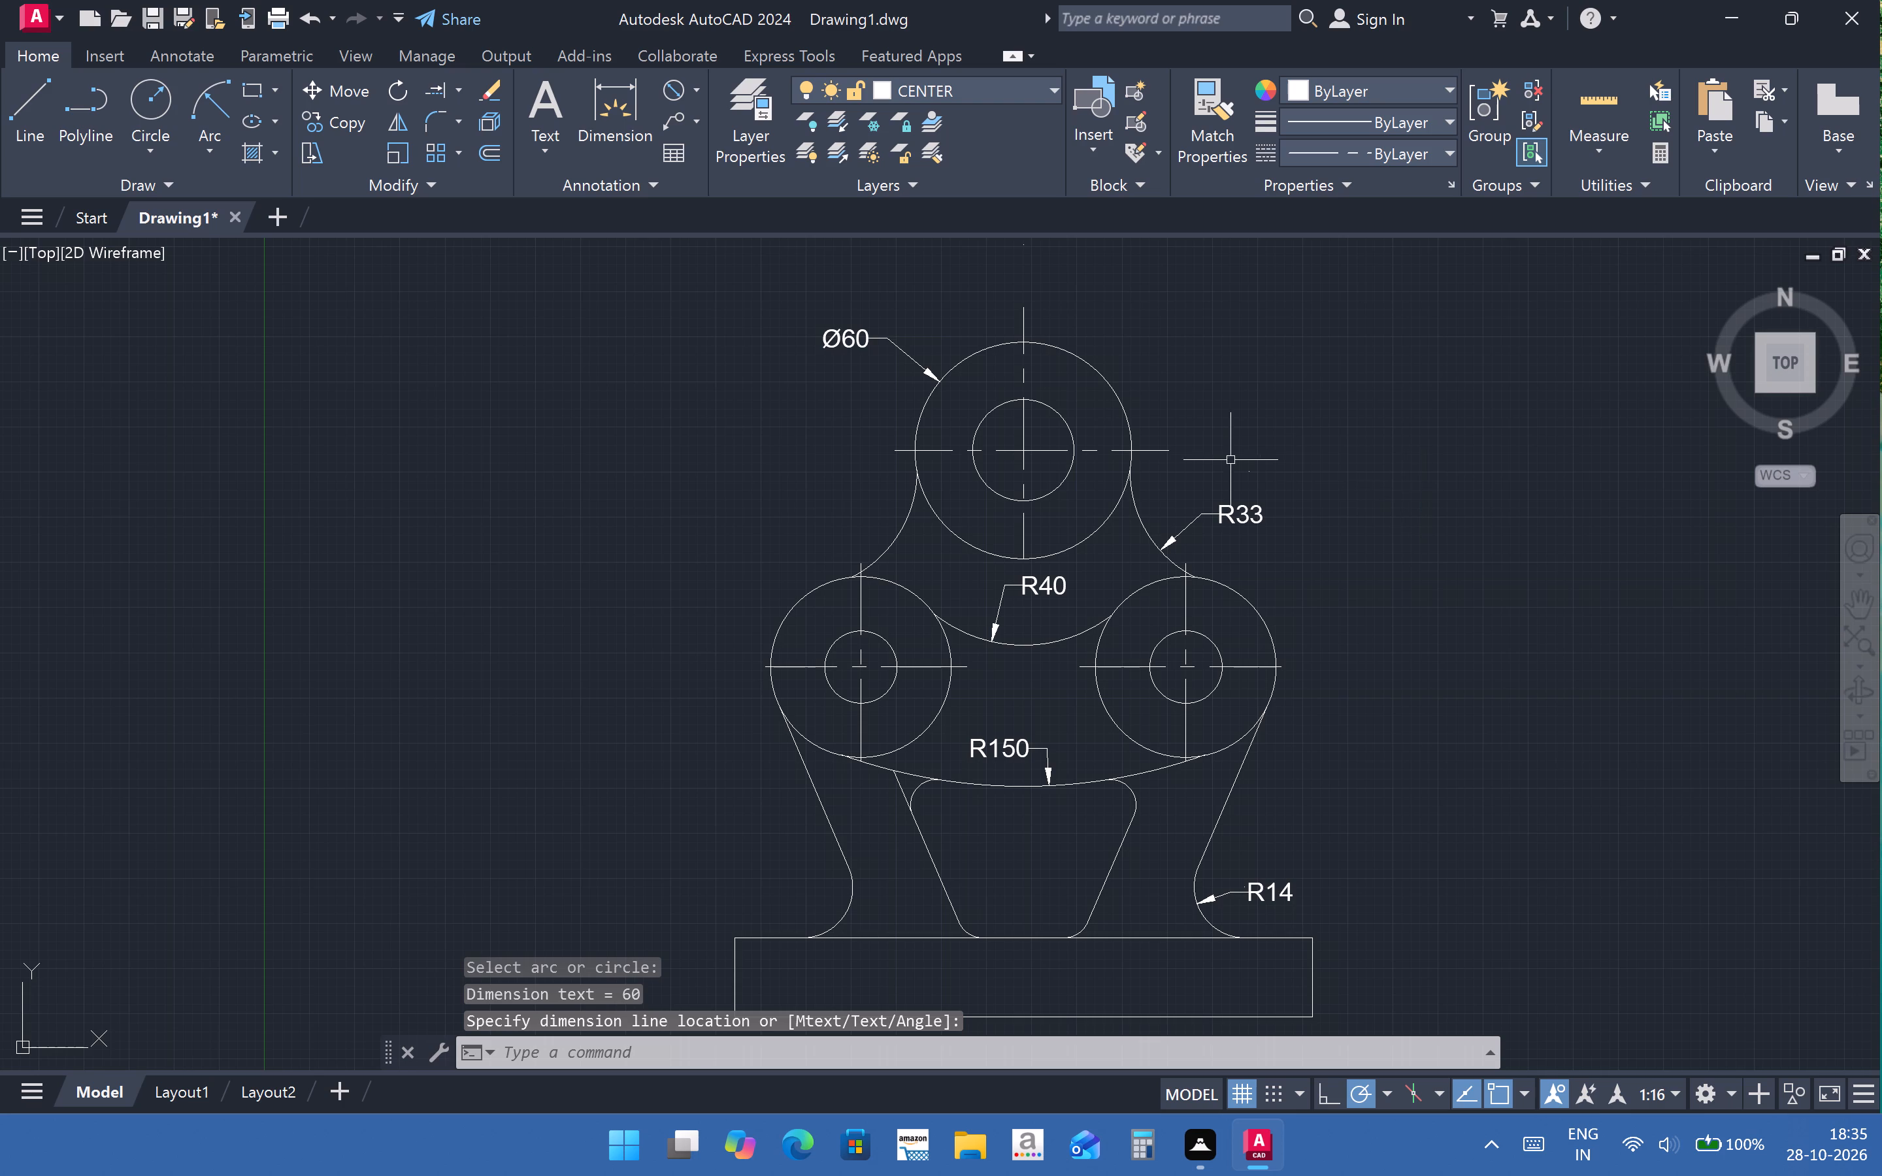
Add a diameter dimension to the topmost inner circle, placing its text beyond the outer circle's upper right.
left_click(1067, 425)
left_click(1193, 367)
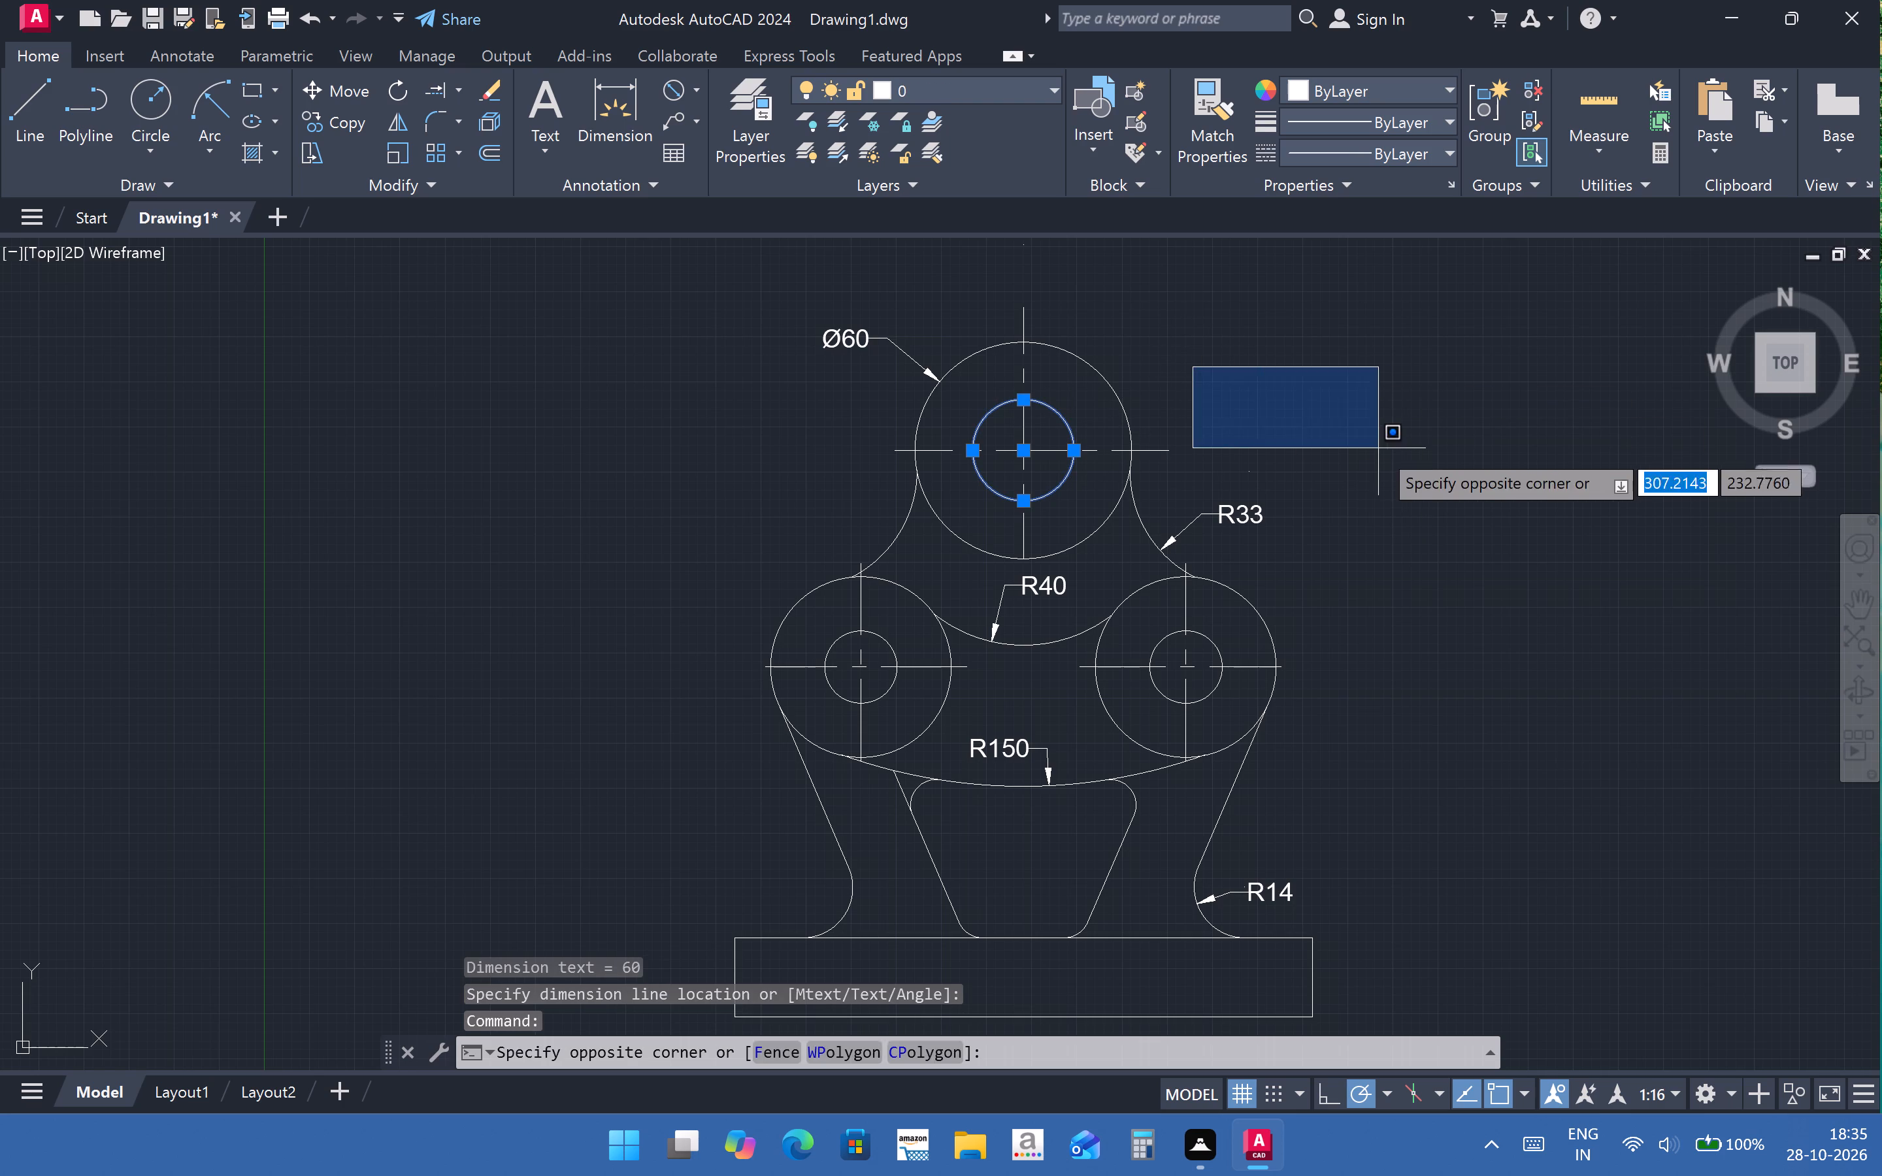
left_click(1382, 449)
key("Escape")
key("Return")
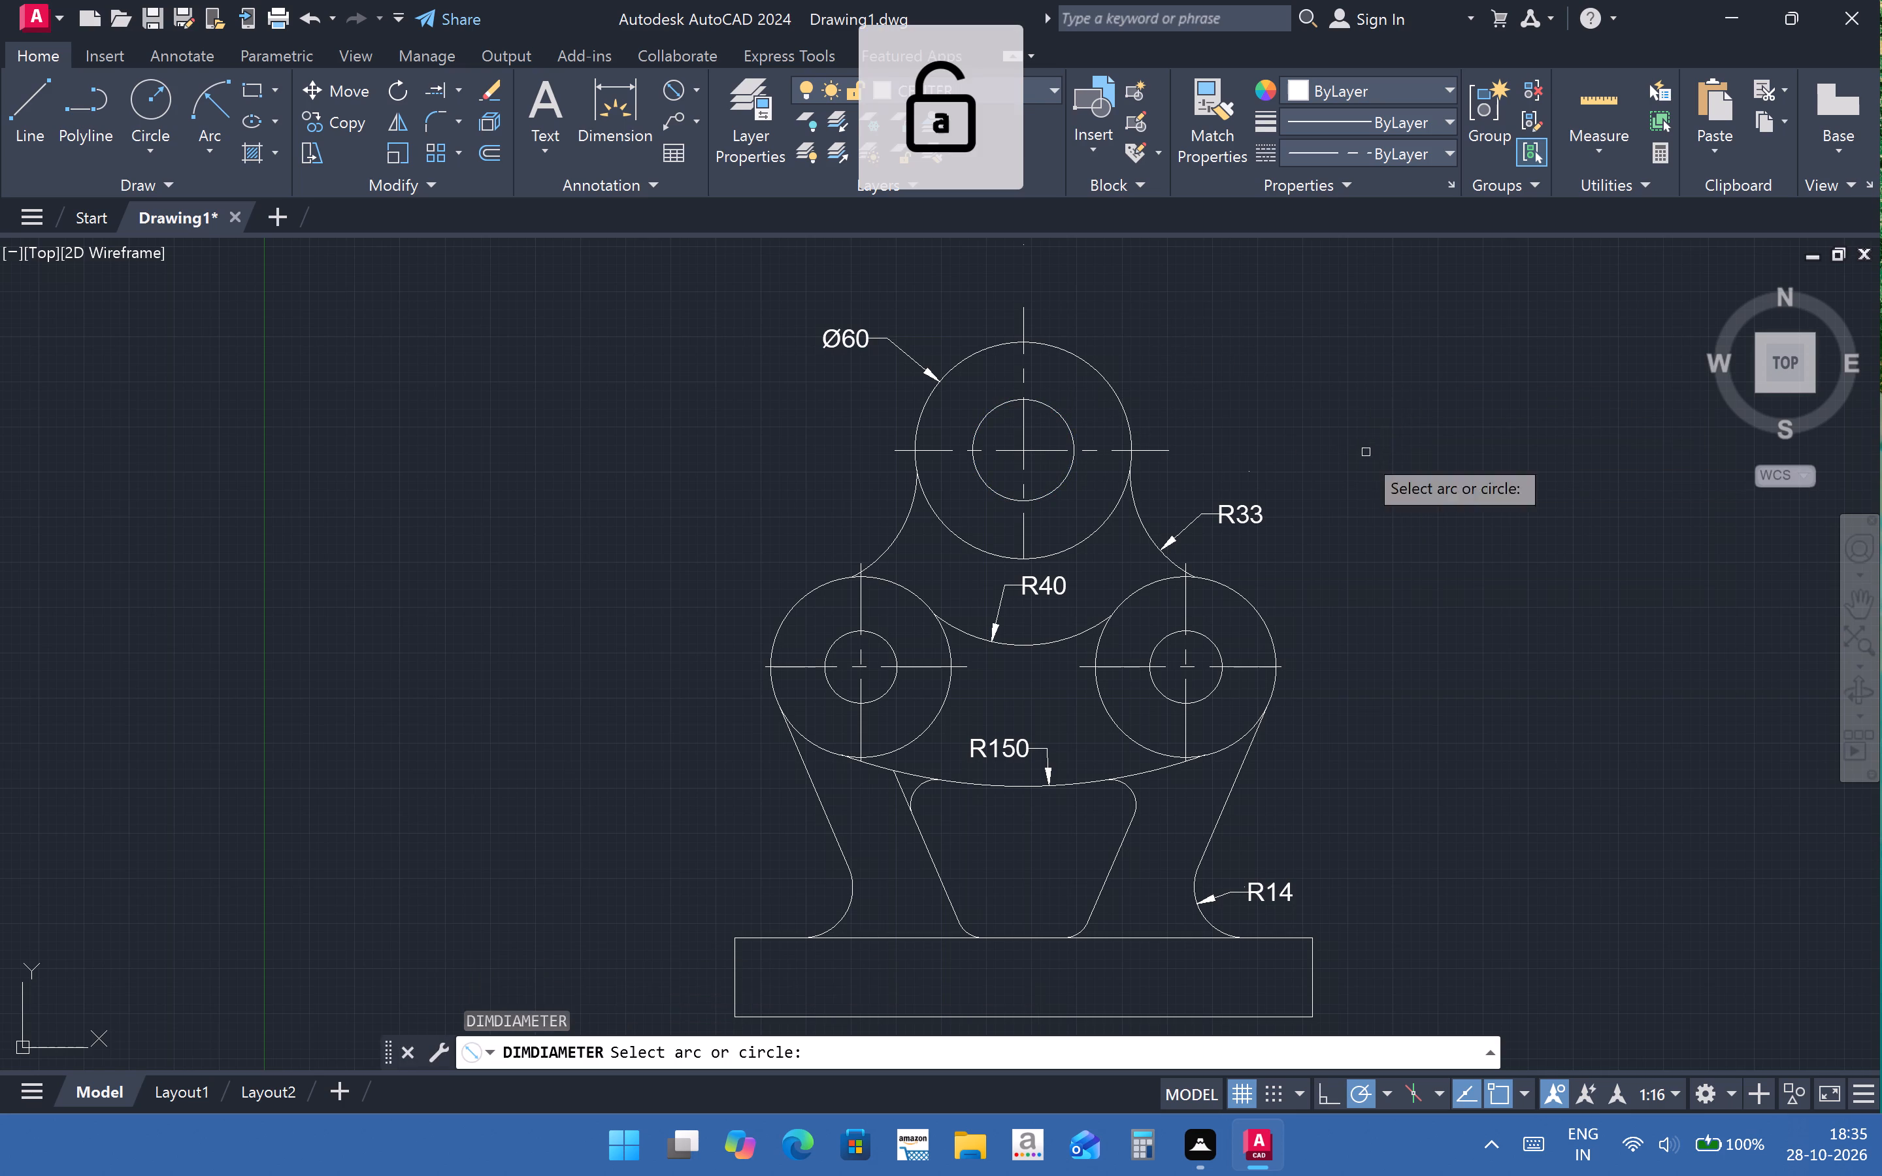
left_click(1070, 425)
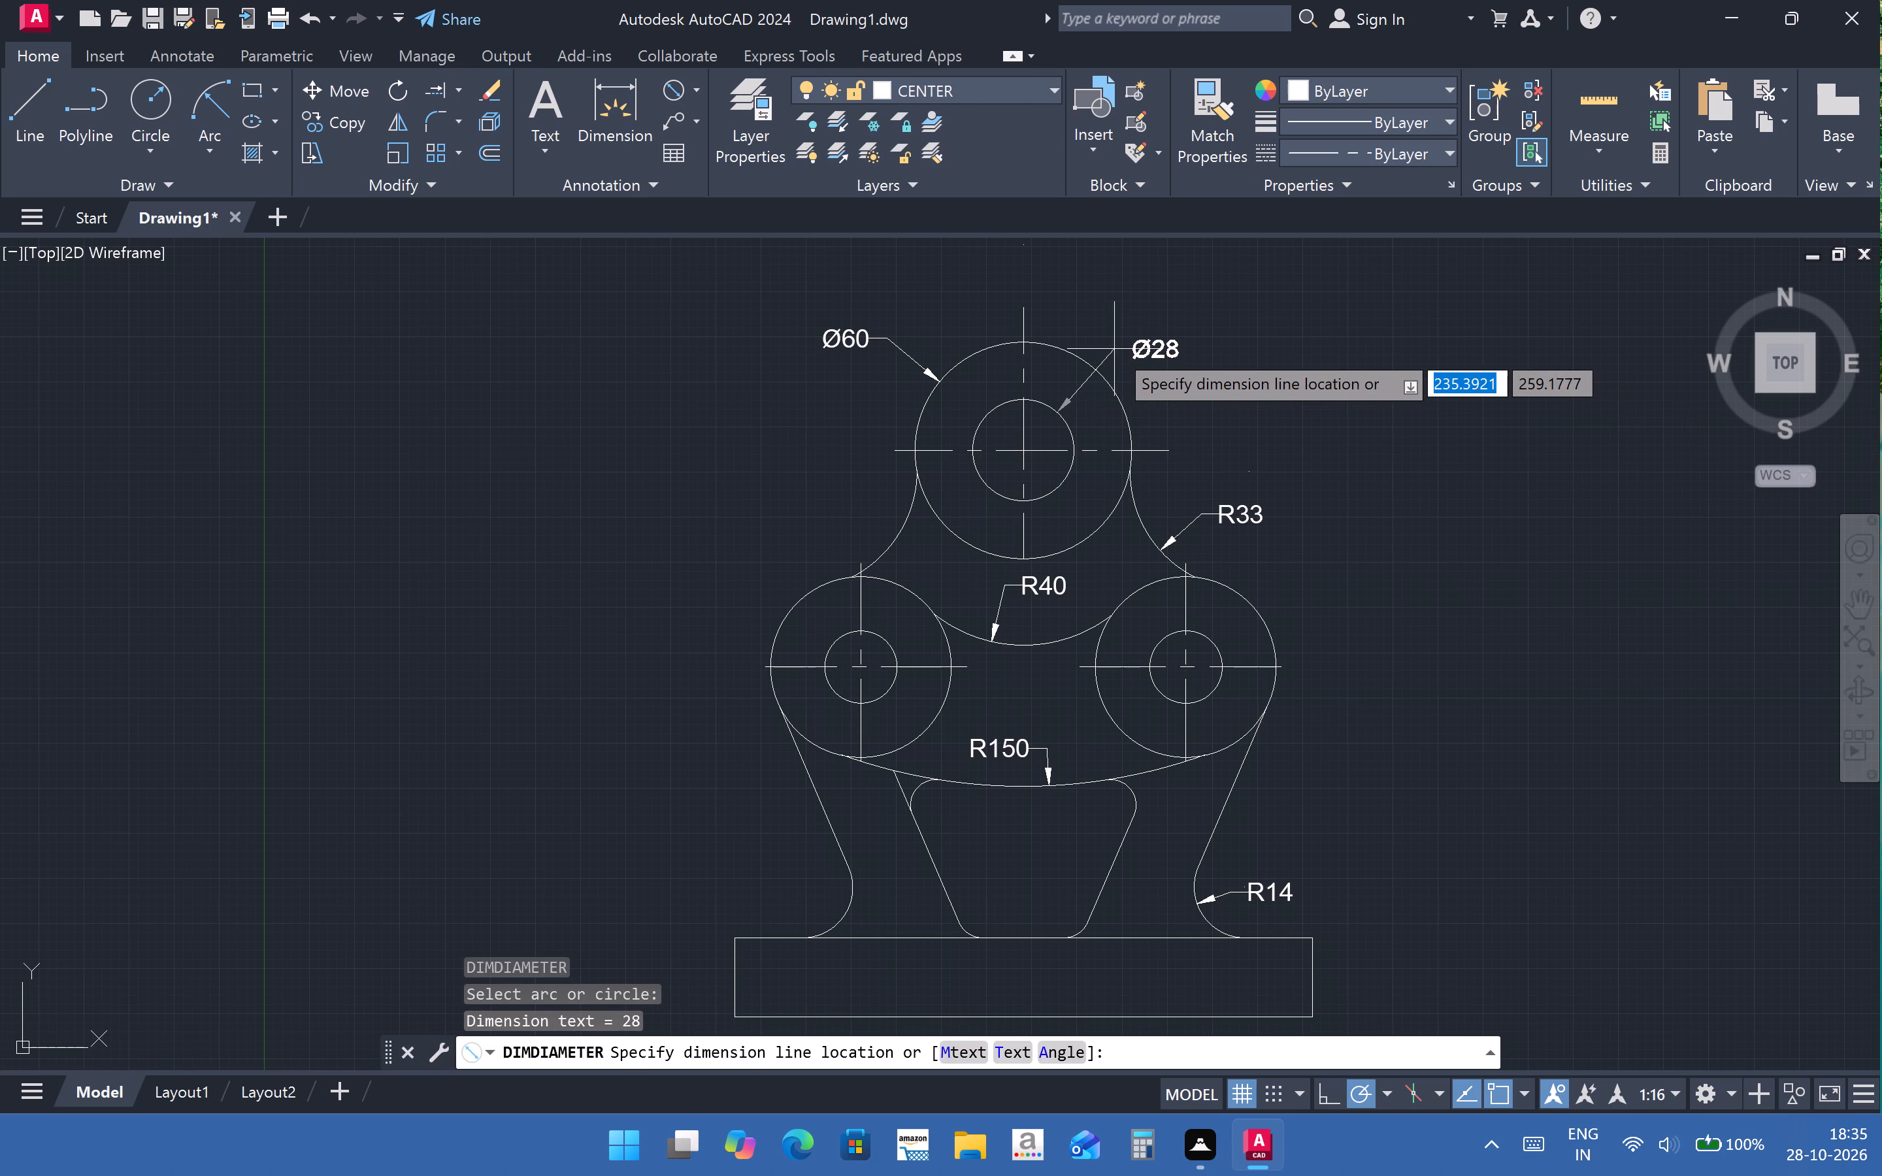
left_click(1114, 349)
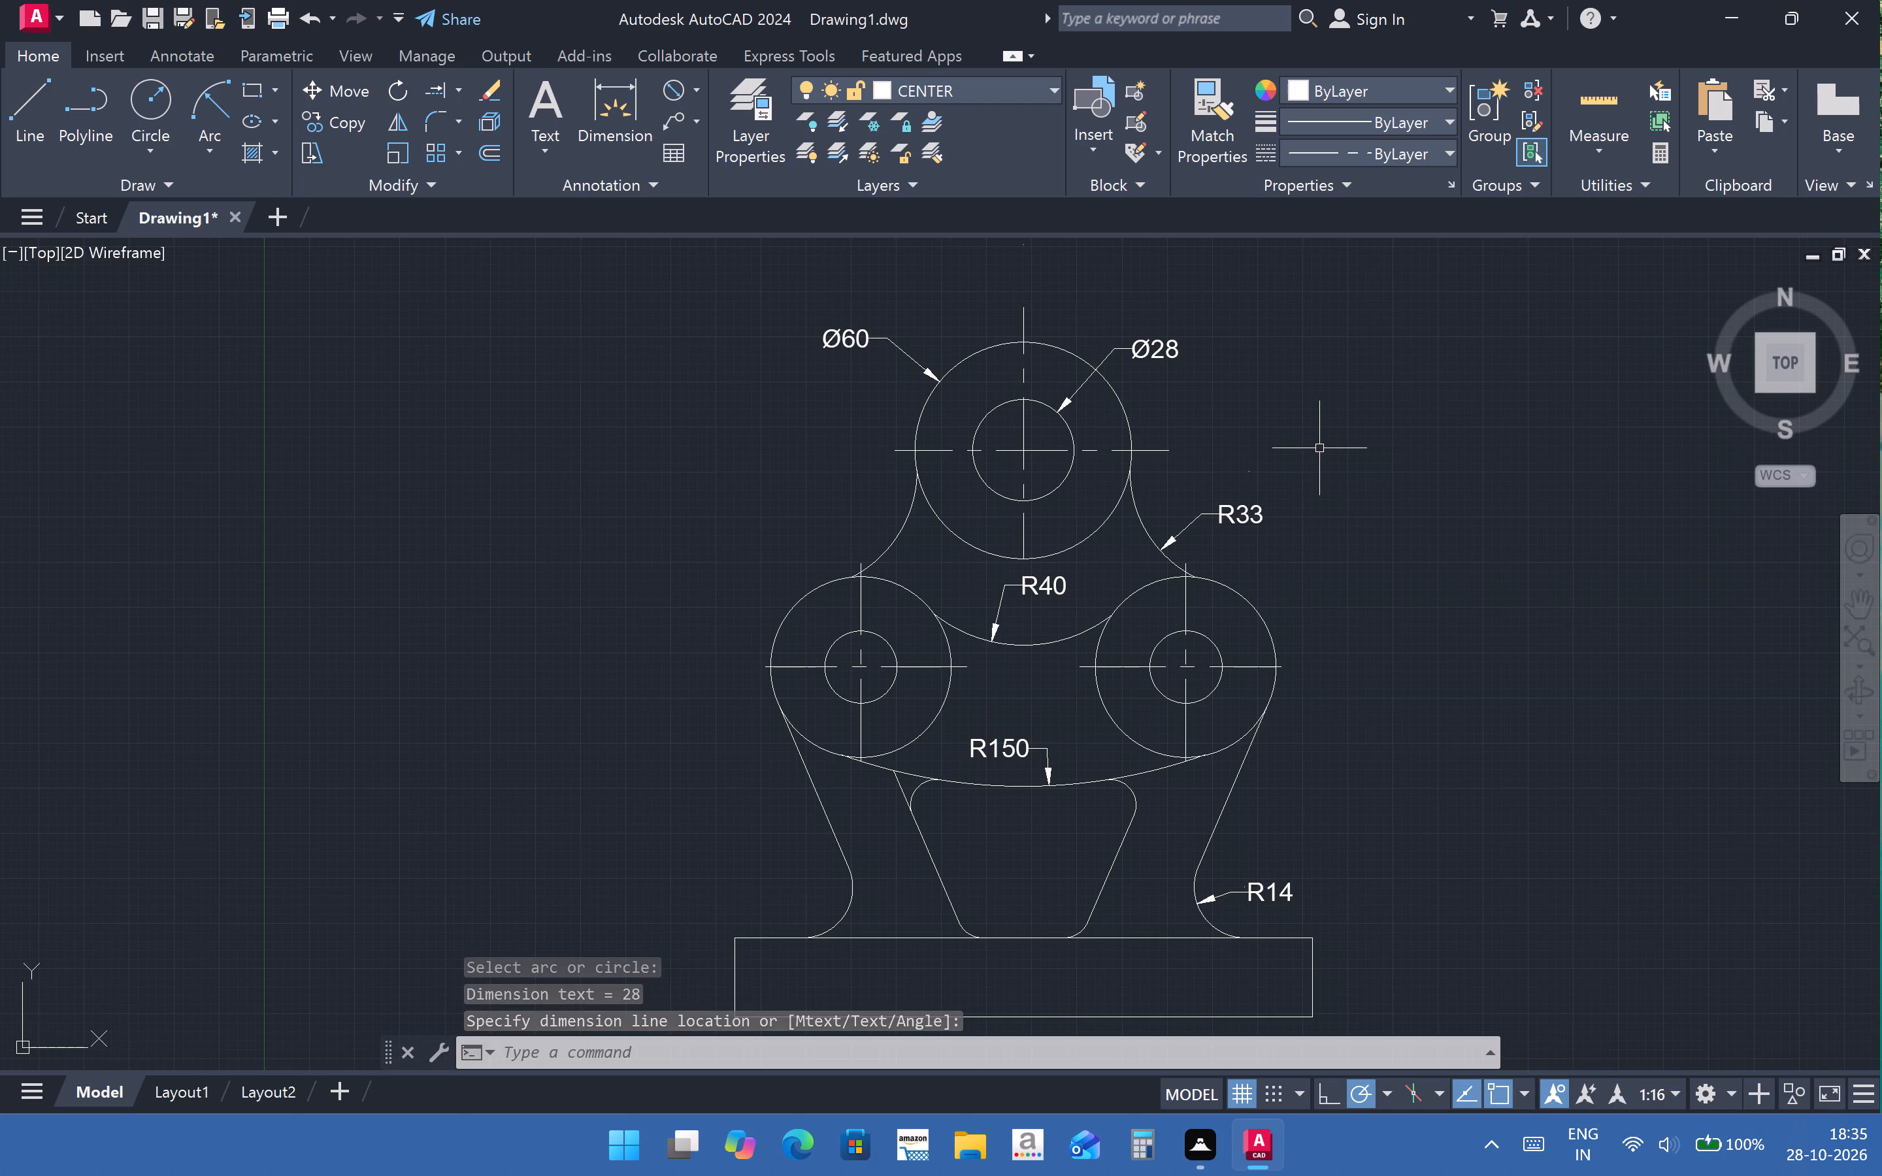
Add a diameter dimension to the right side's outer circle, placing its text just outside on the upper right.
key("Return")
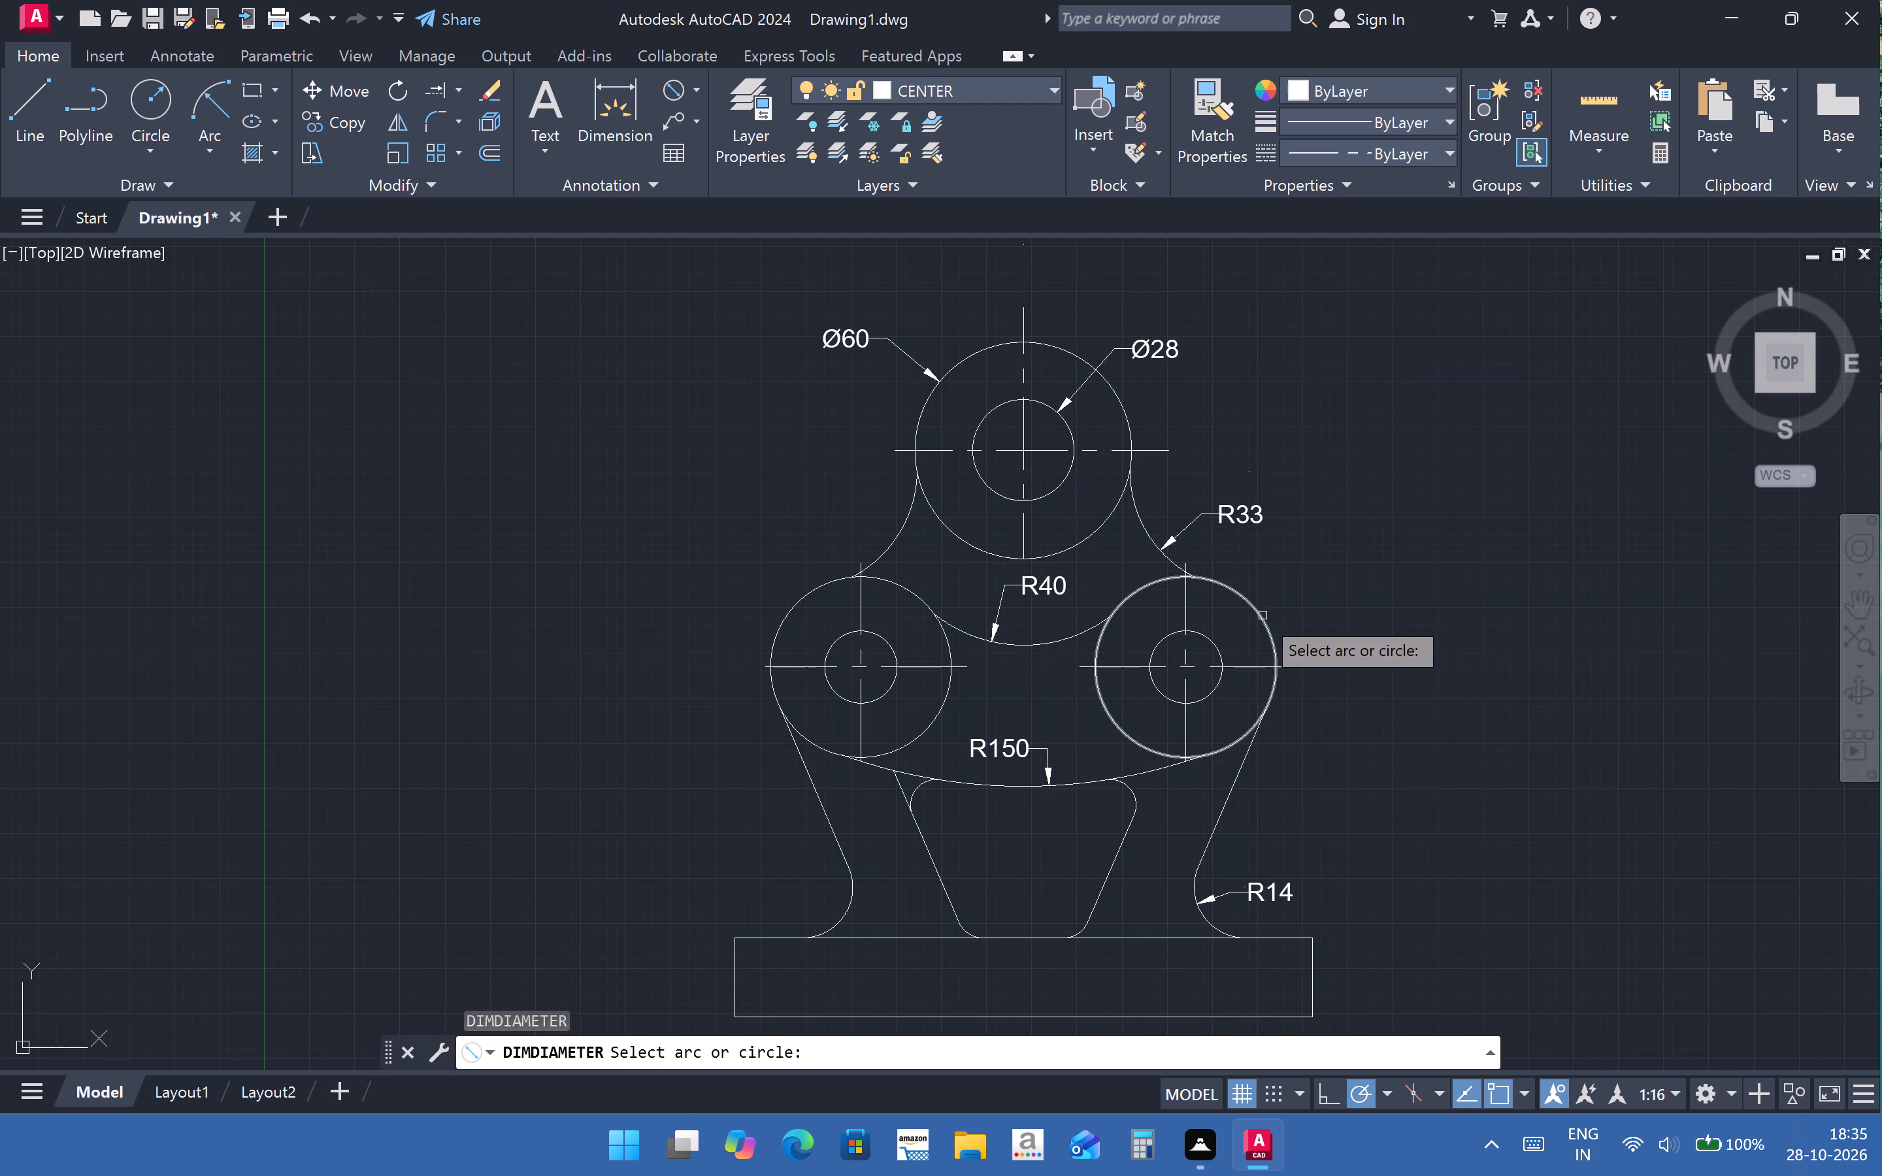
left_click(1261, 614)
left_click(1281, 610)
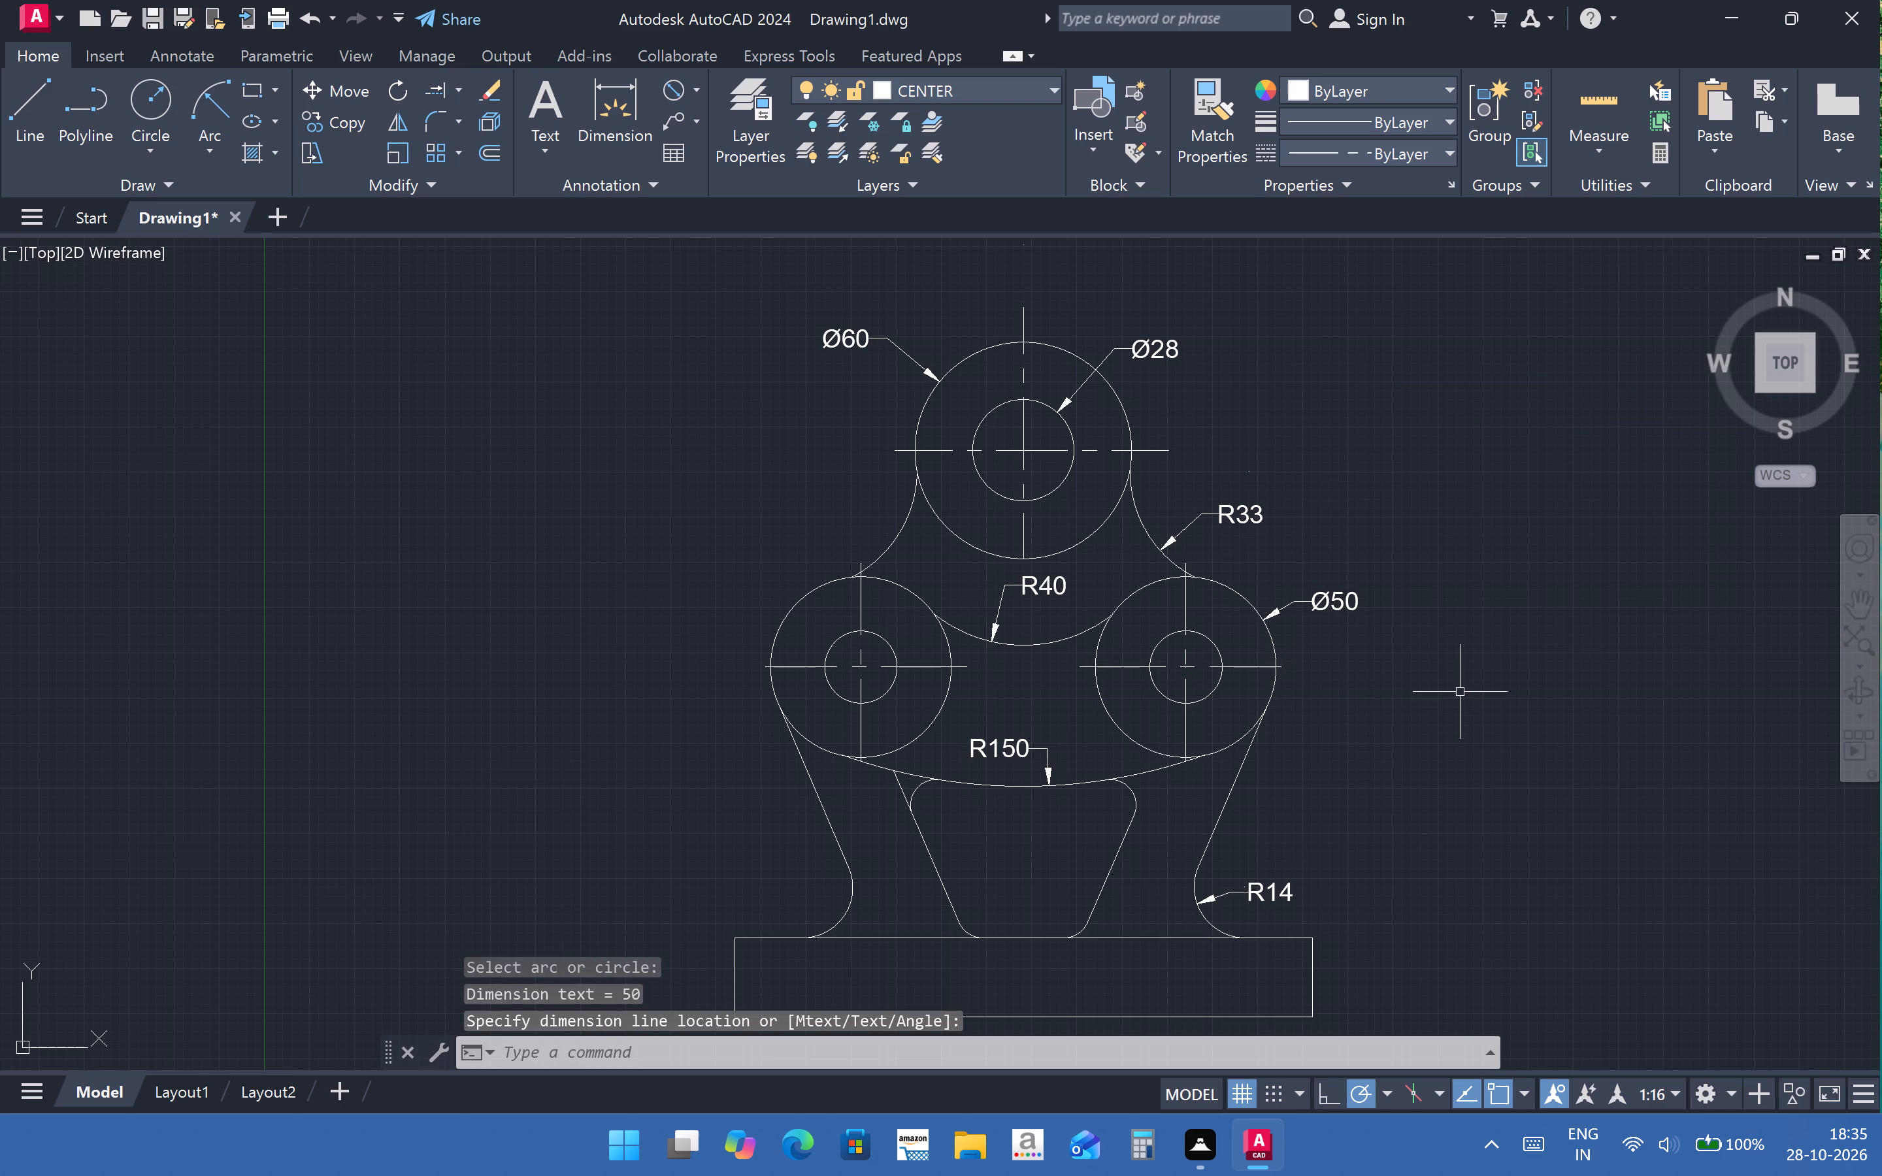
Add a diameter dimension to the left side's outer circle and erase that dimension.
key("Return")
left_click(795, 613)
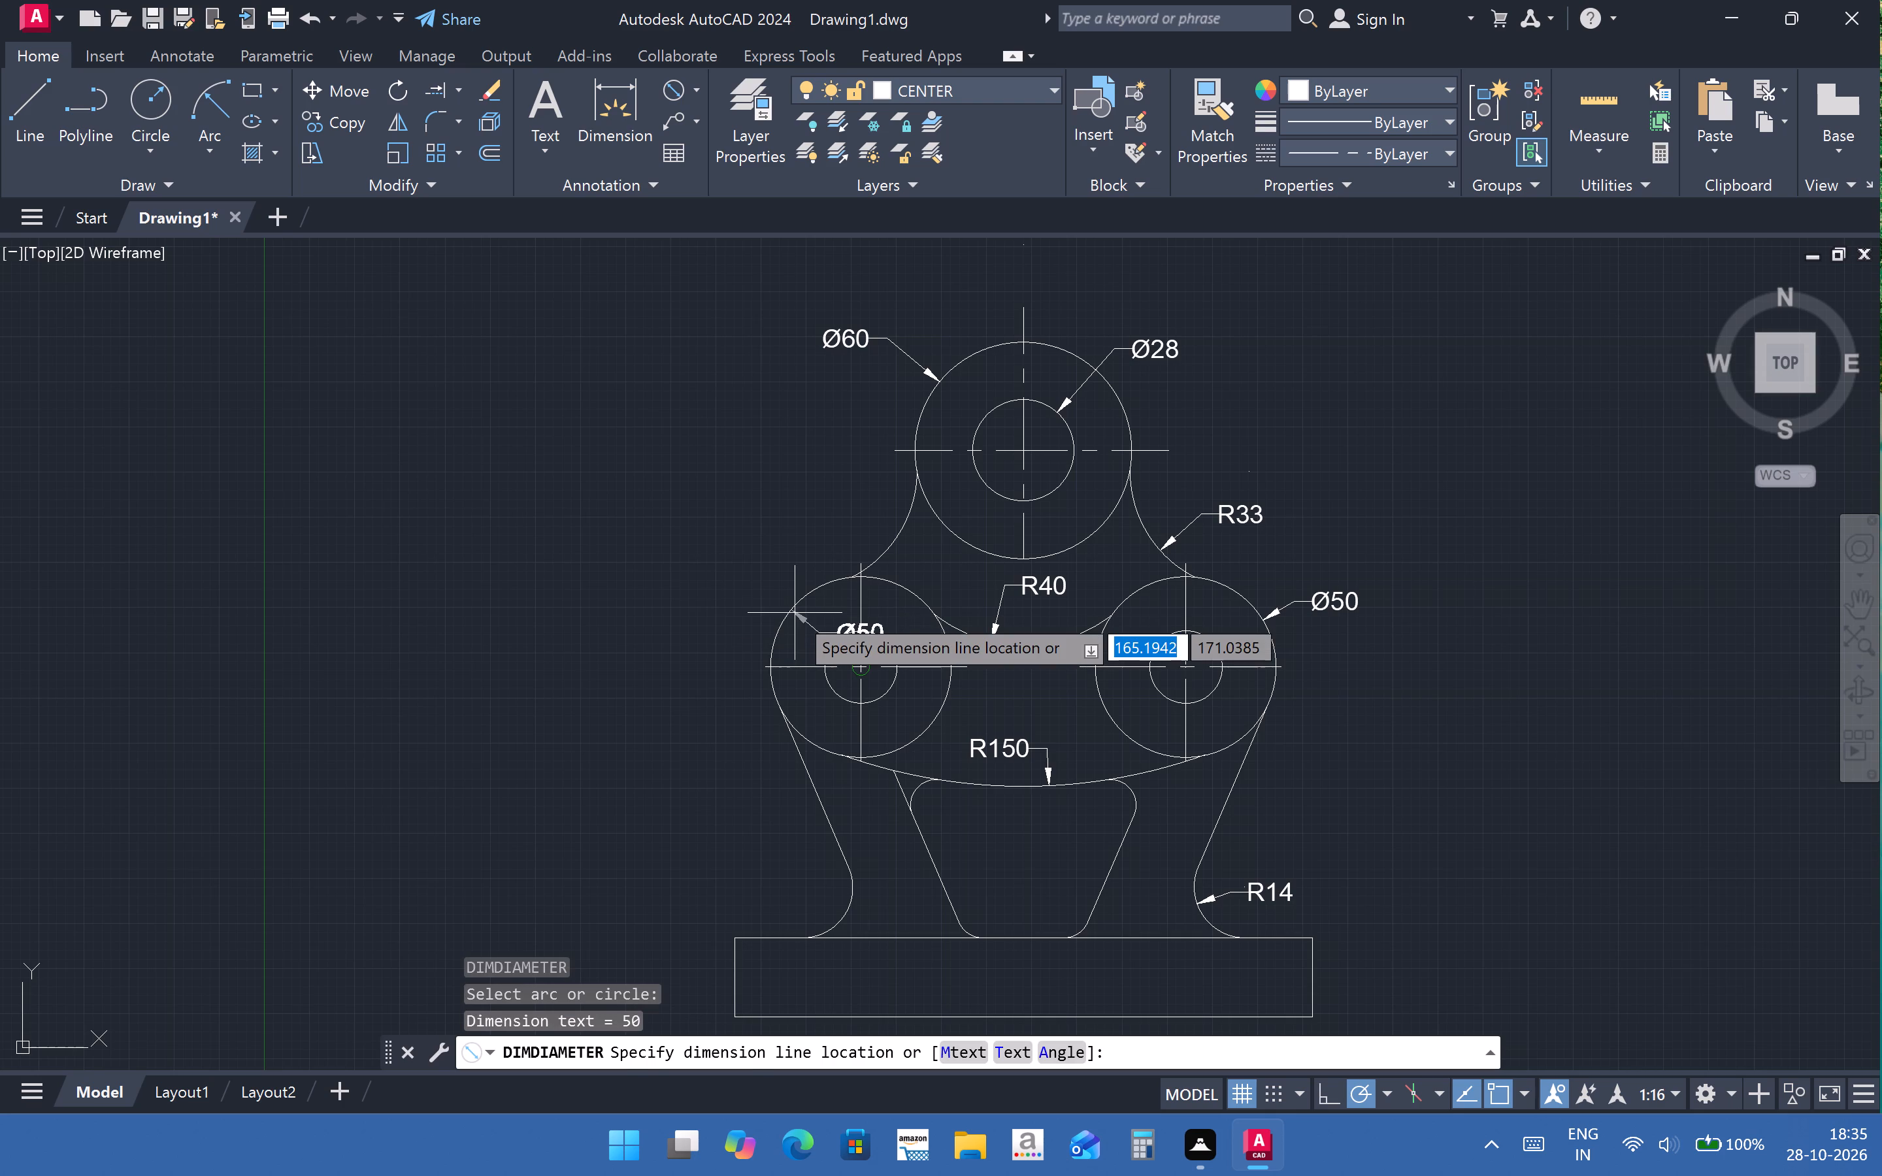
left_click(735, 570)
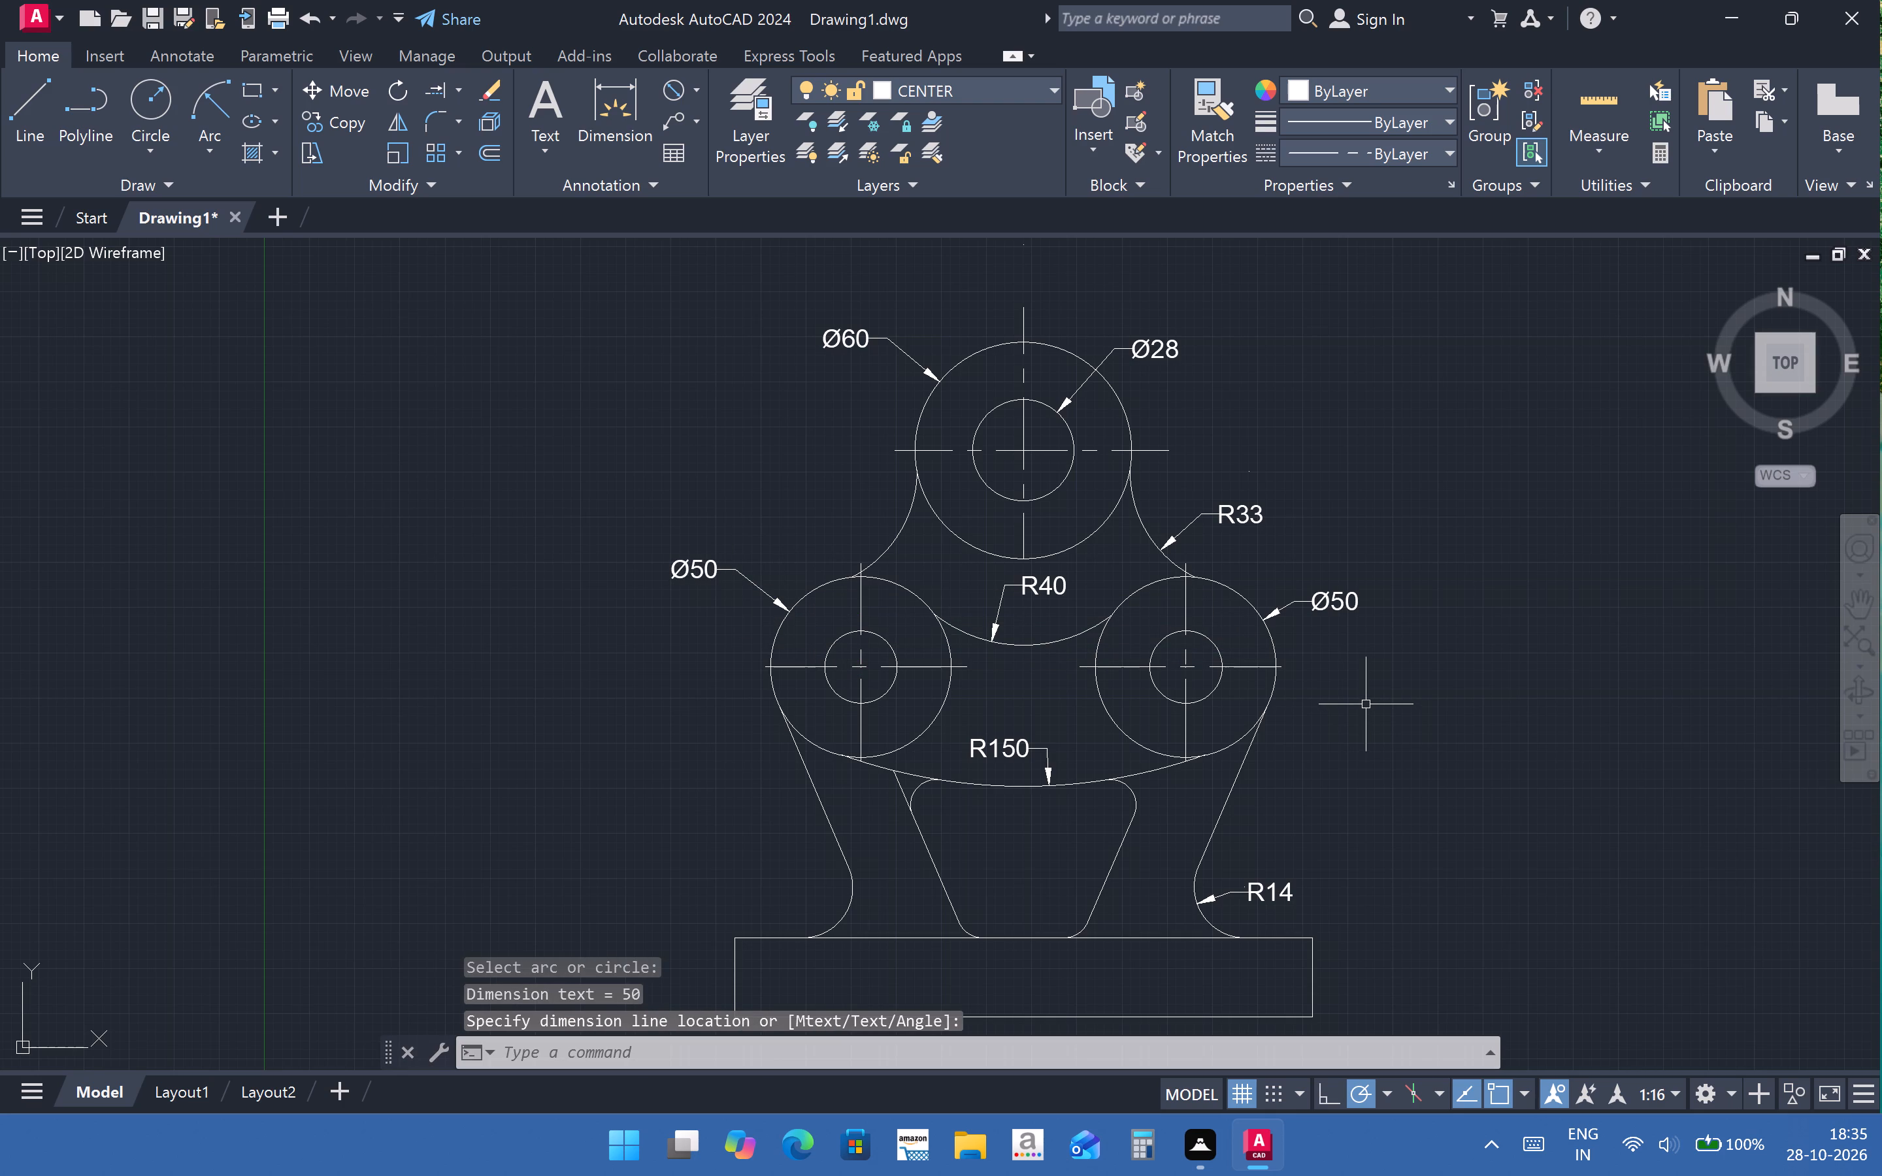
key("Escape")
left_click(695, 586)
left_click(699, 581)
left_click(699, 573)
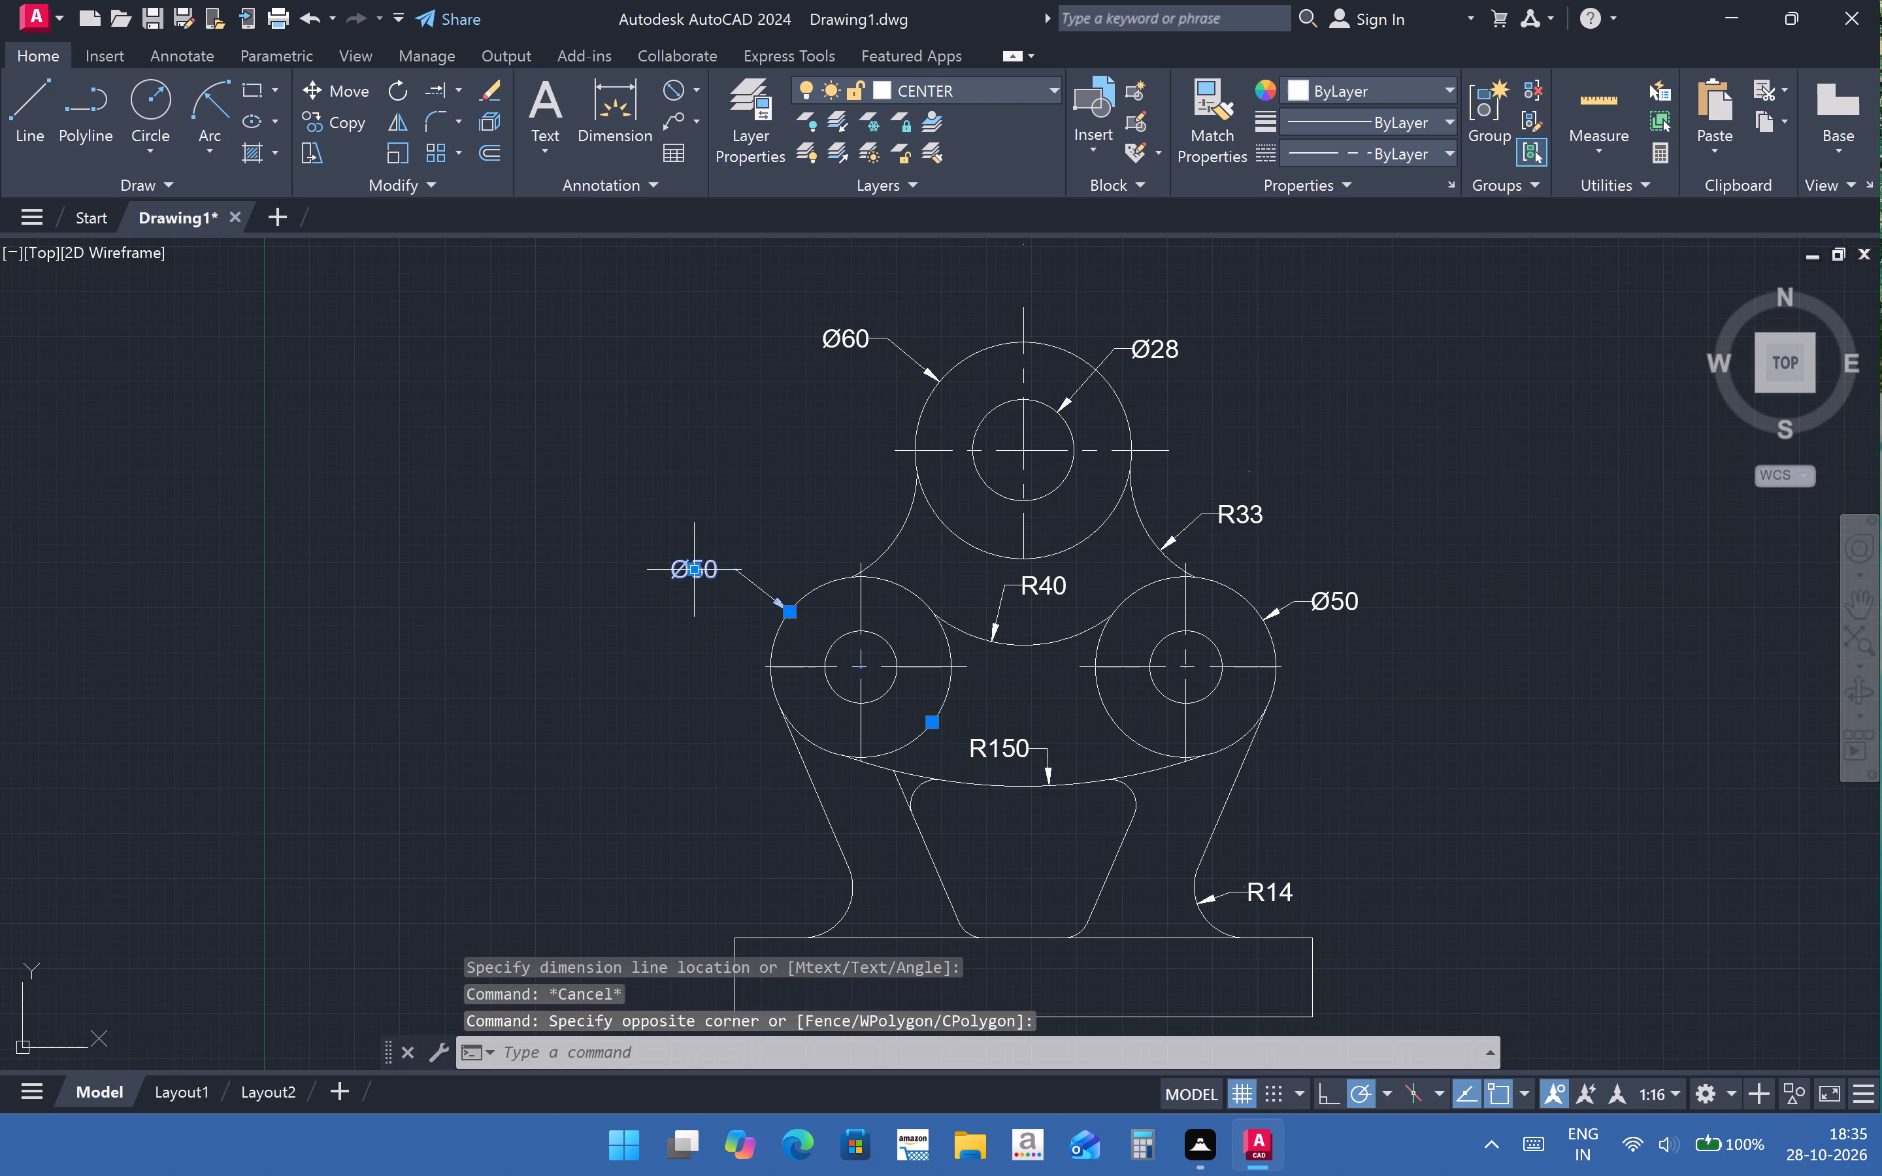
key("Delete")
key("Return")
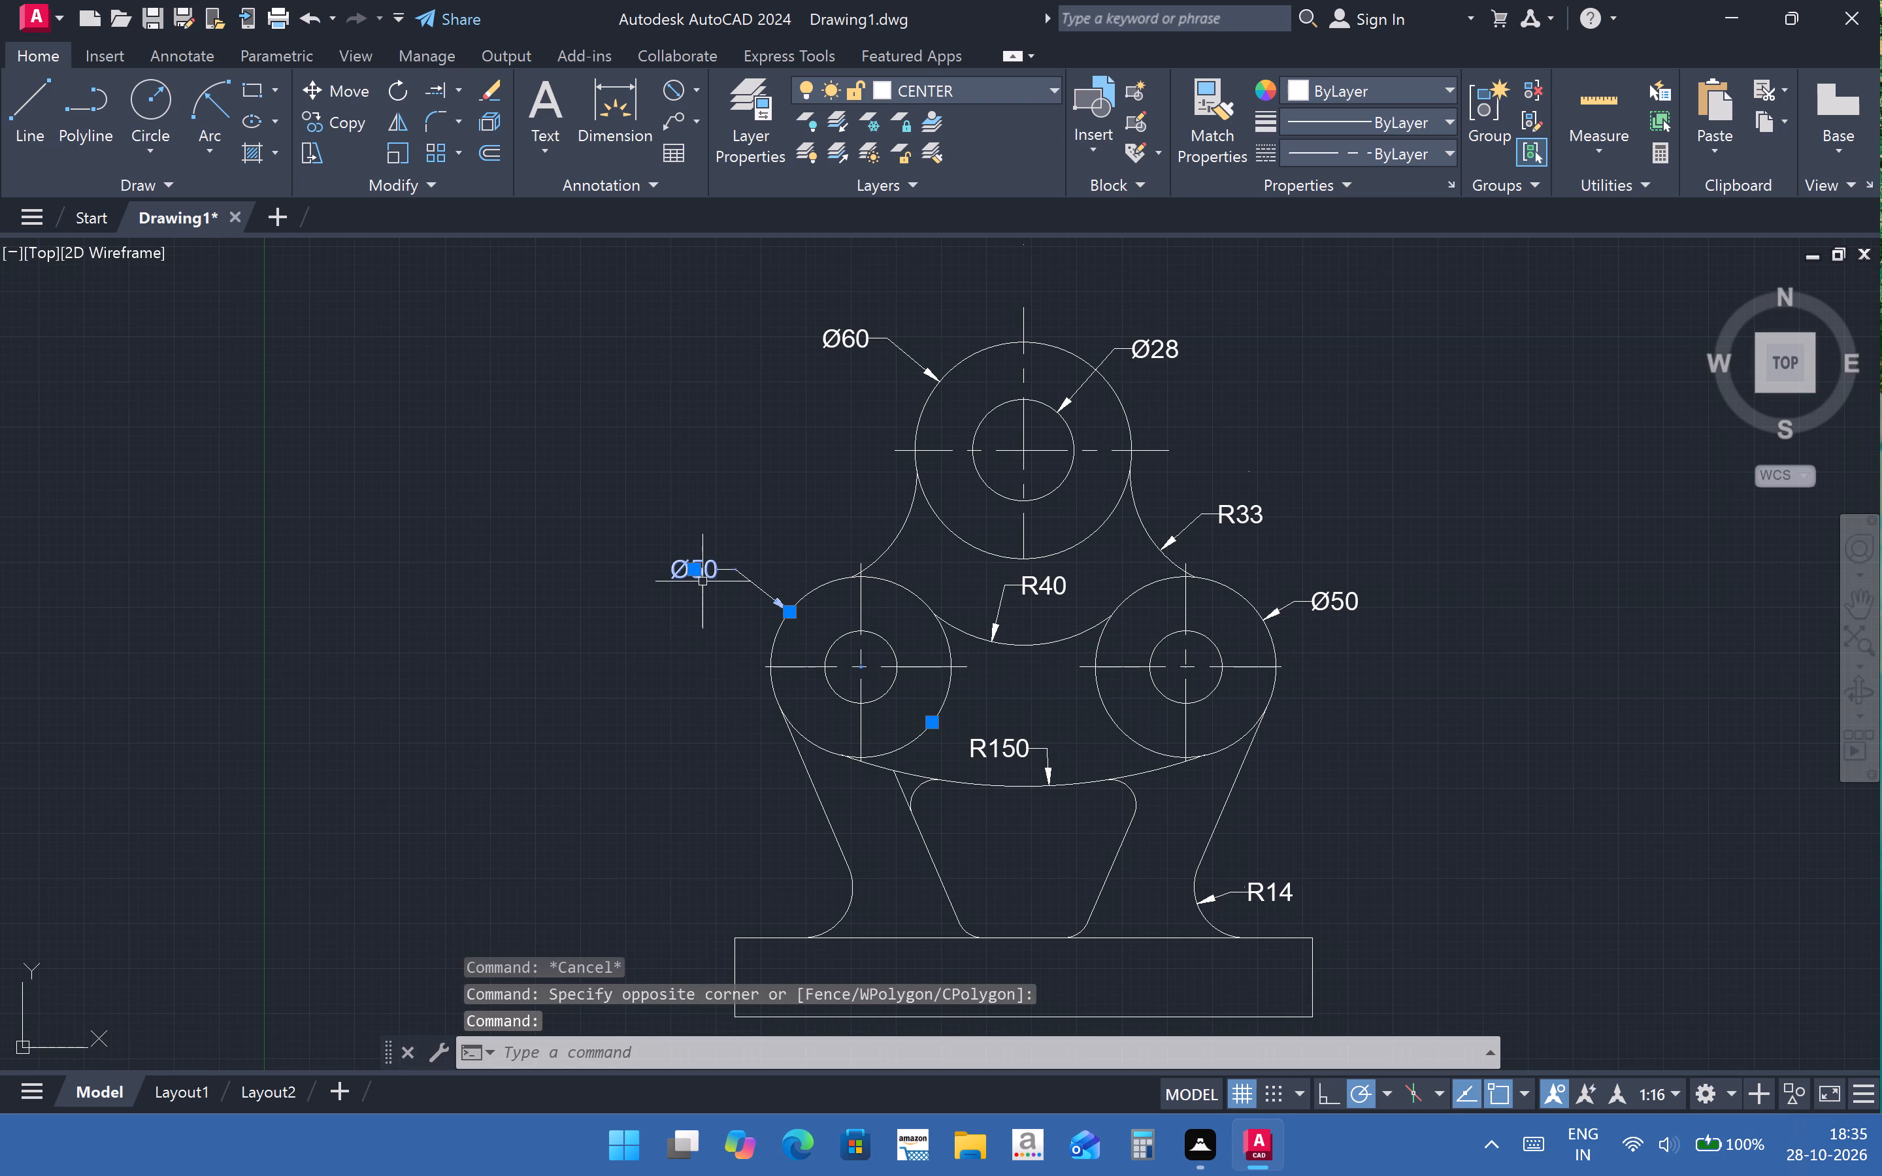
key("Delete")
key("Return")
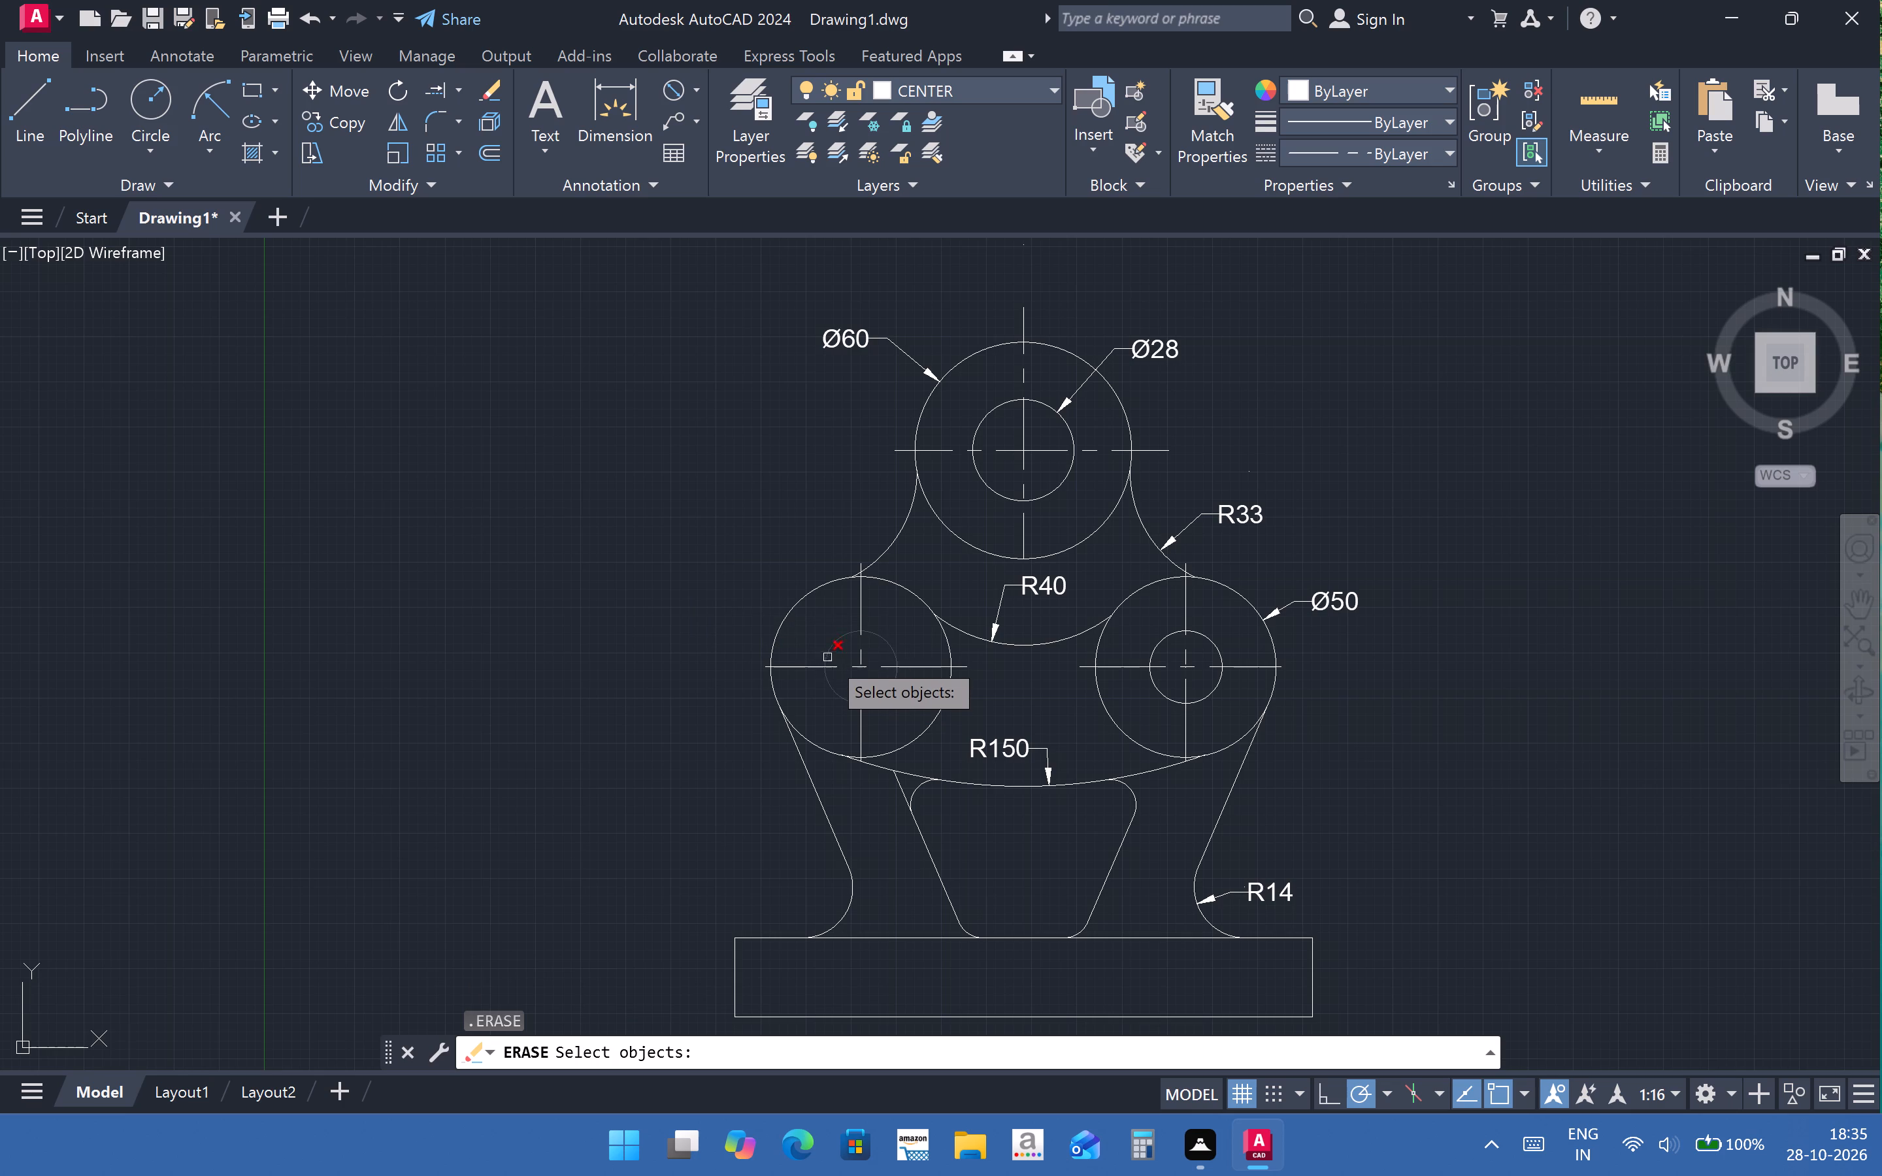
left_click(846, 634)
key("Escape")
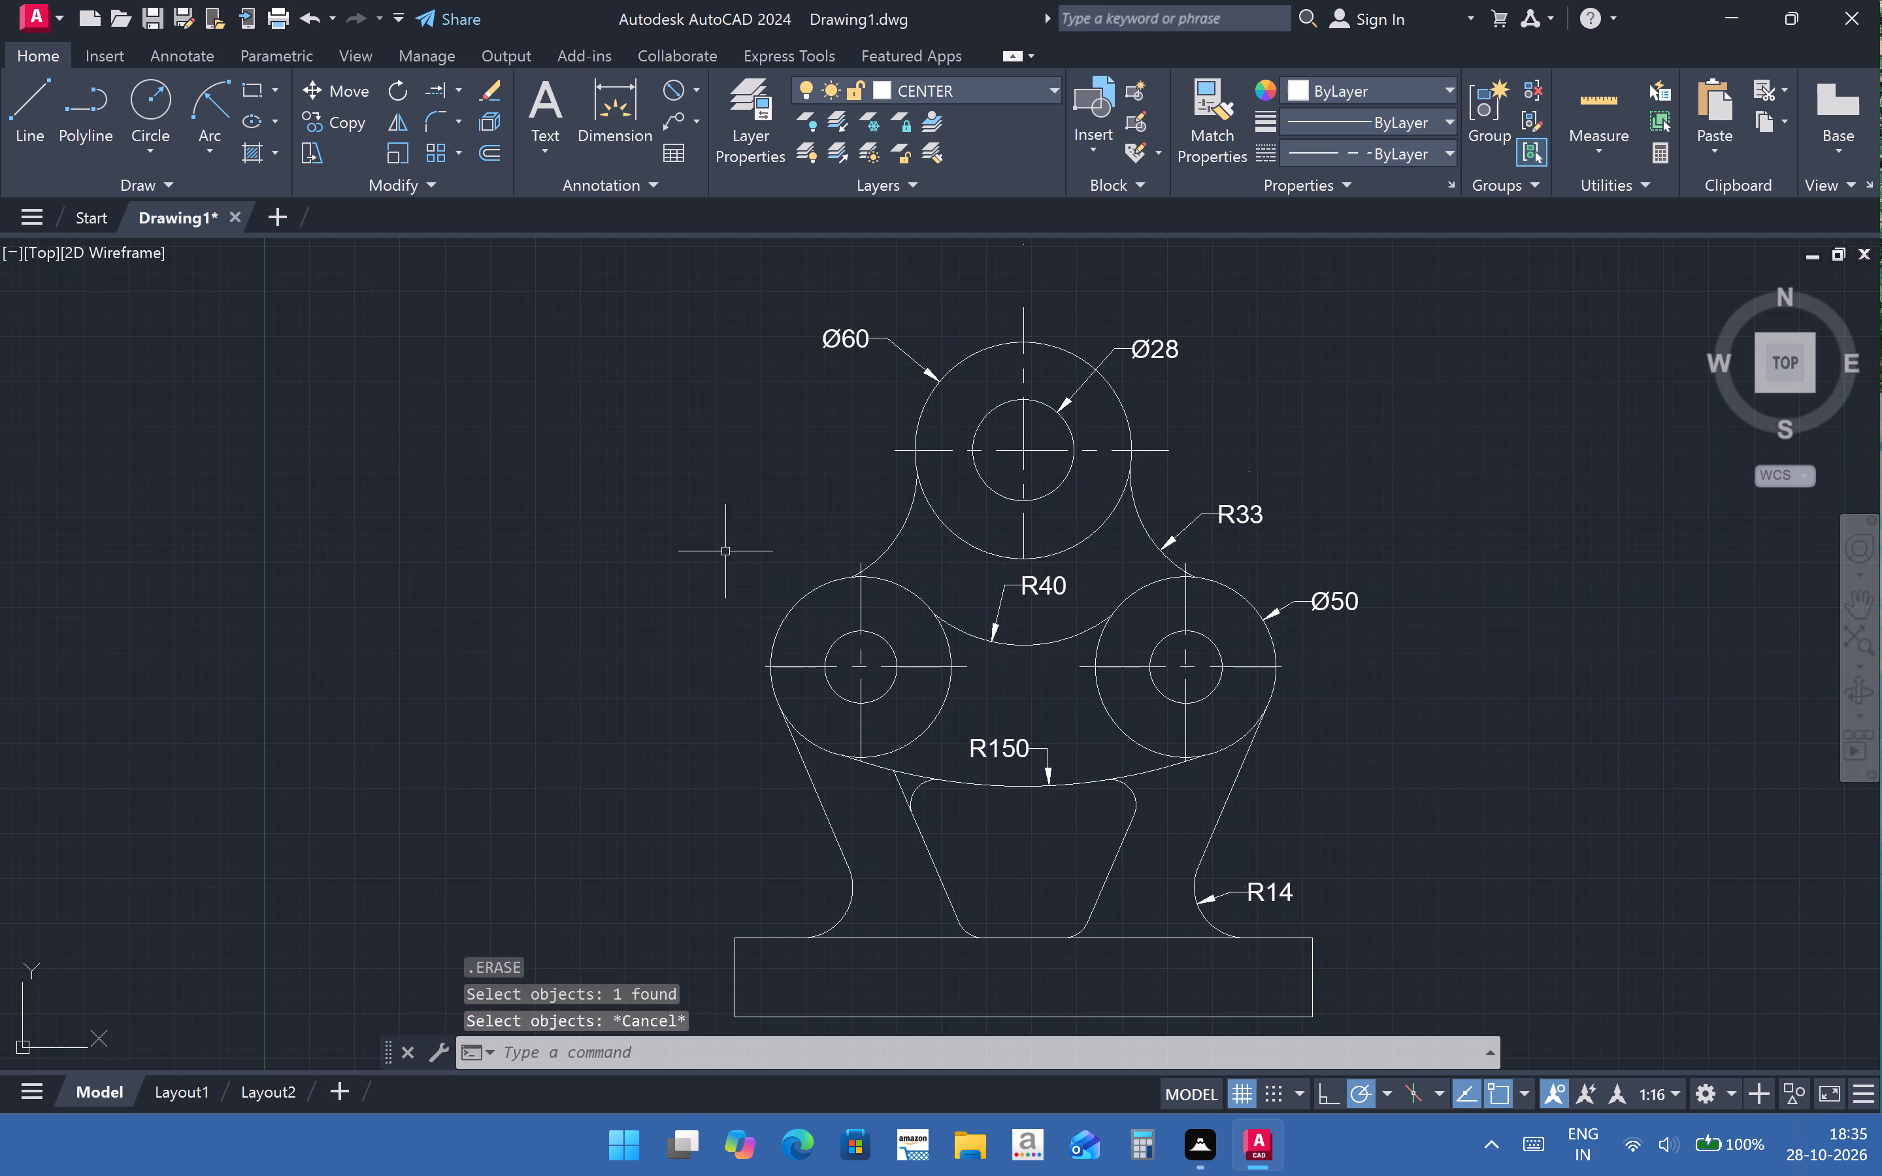
Add a diameter dimension to the left side's inner circle, placing its text beyond the outer circle's upper left.
left_click(669, 92)
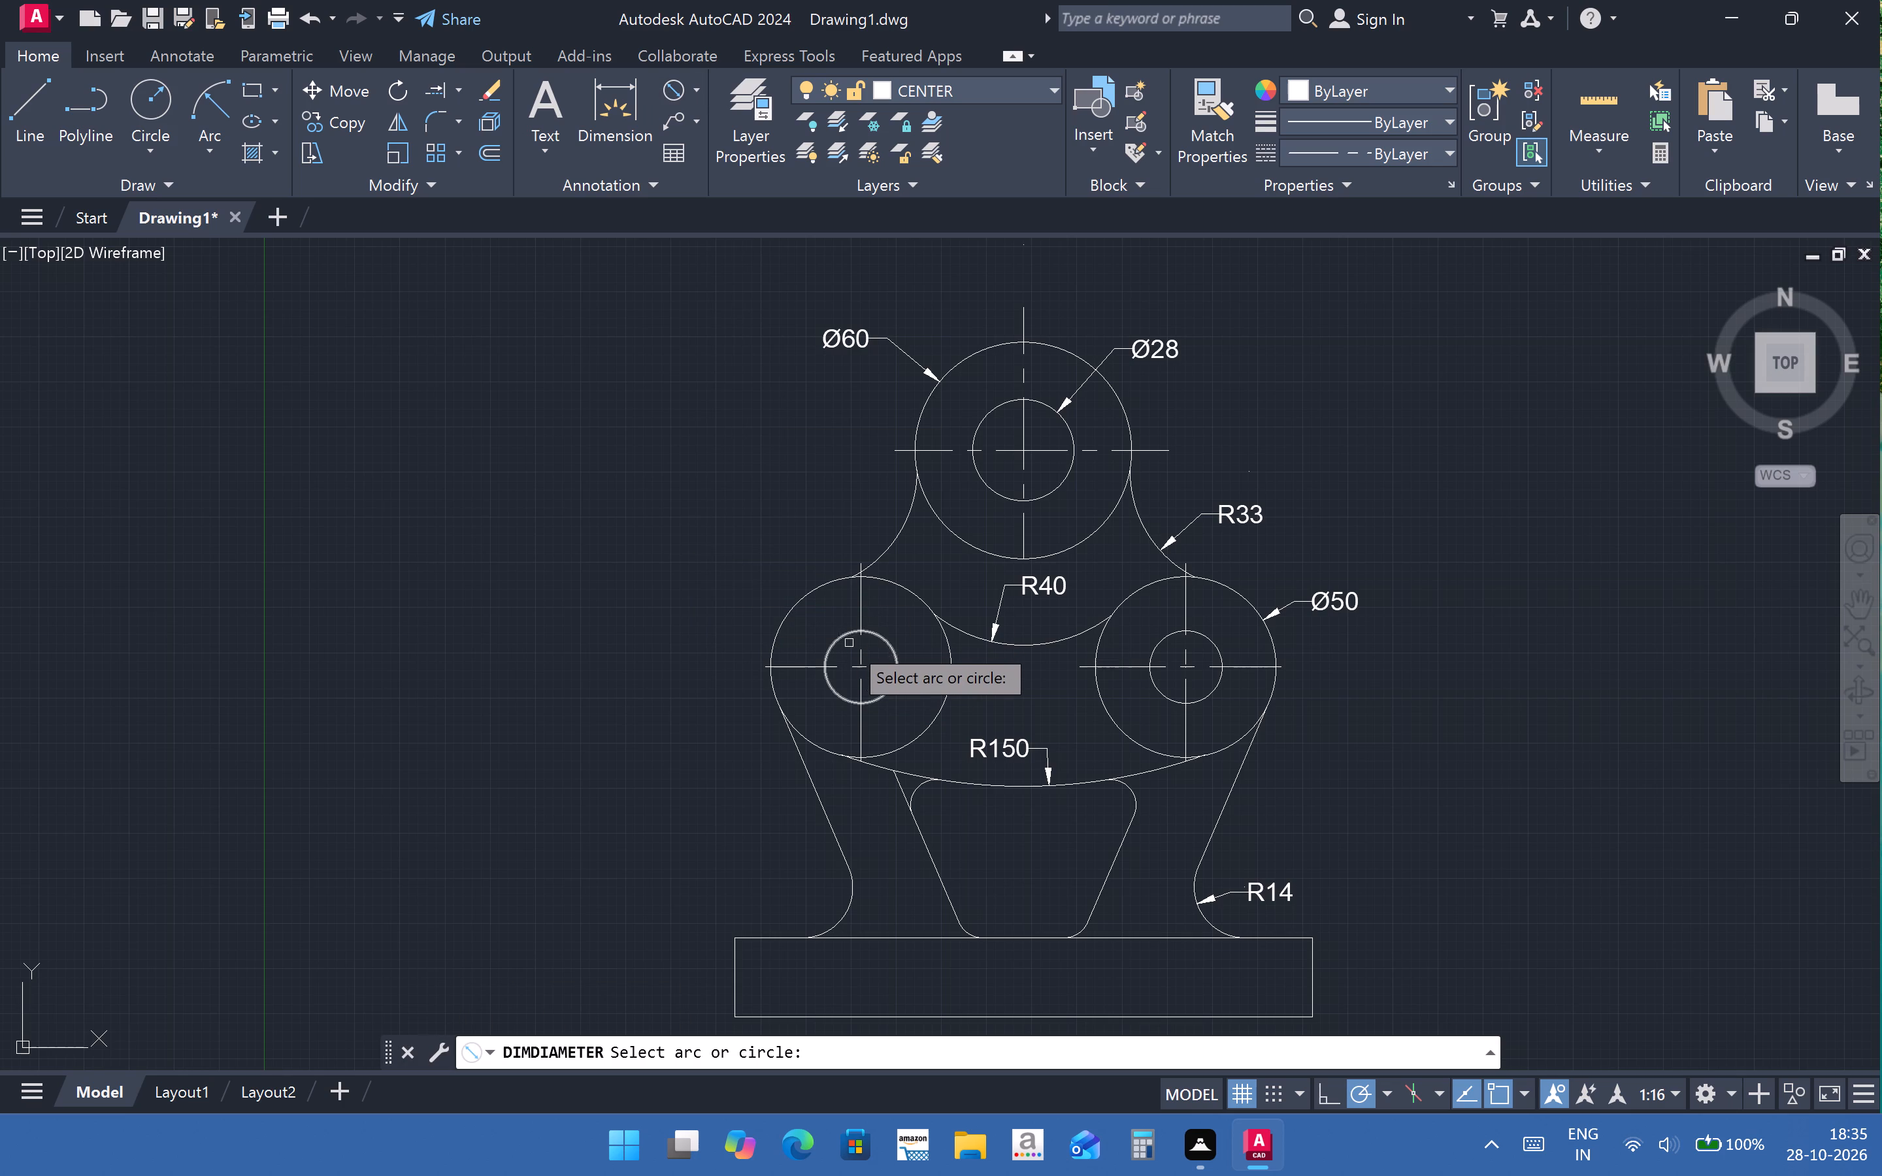
left_click(848, 640)
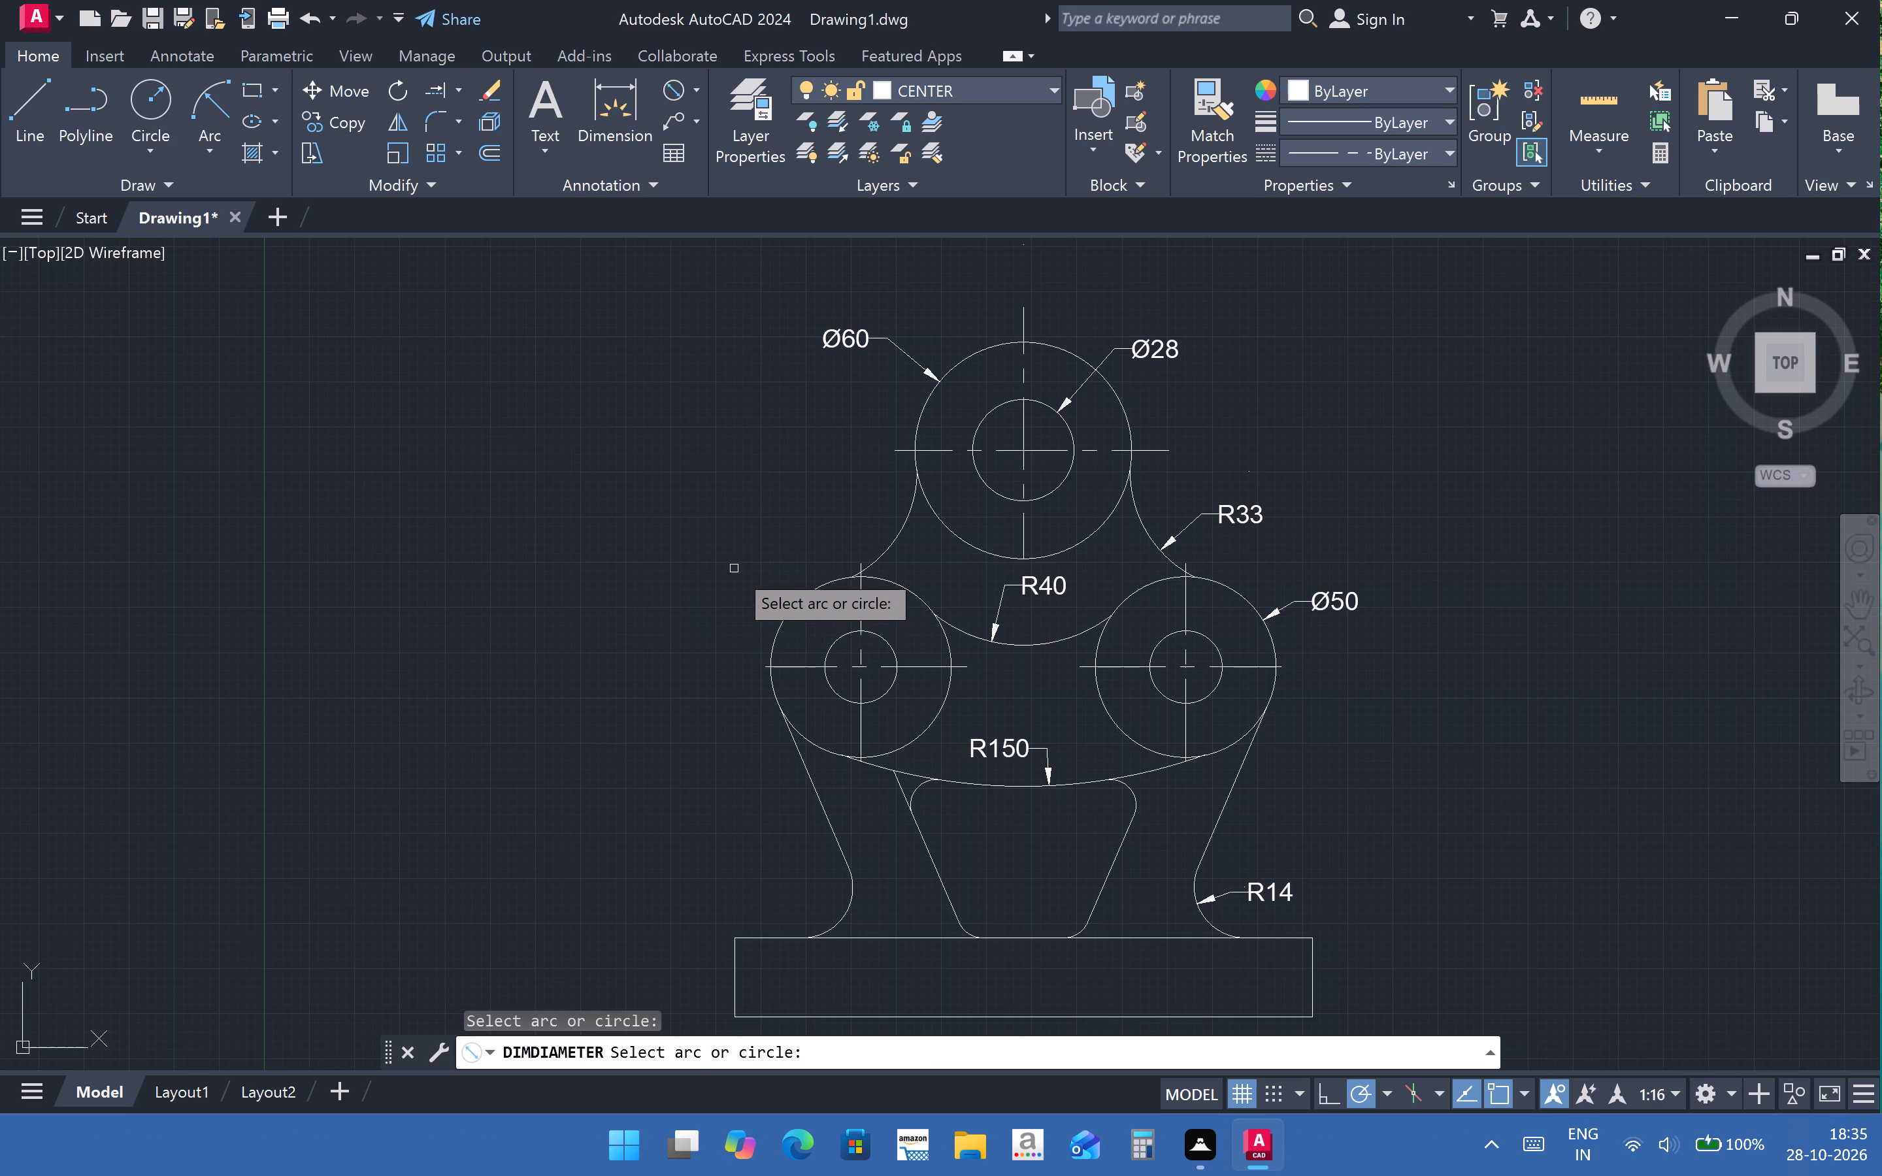
left_click(734, 564)
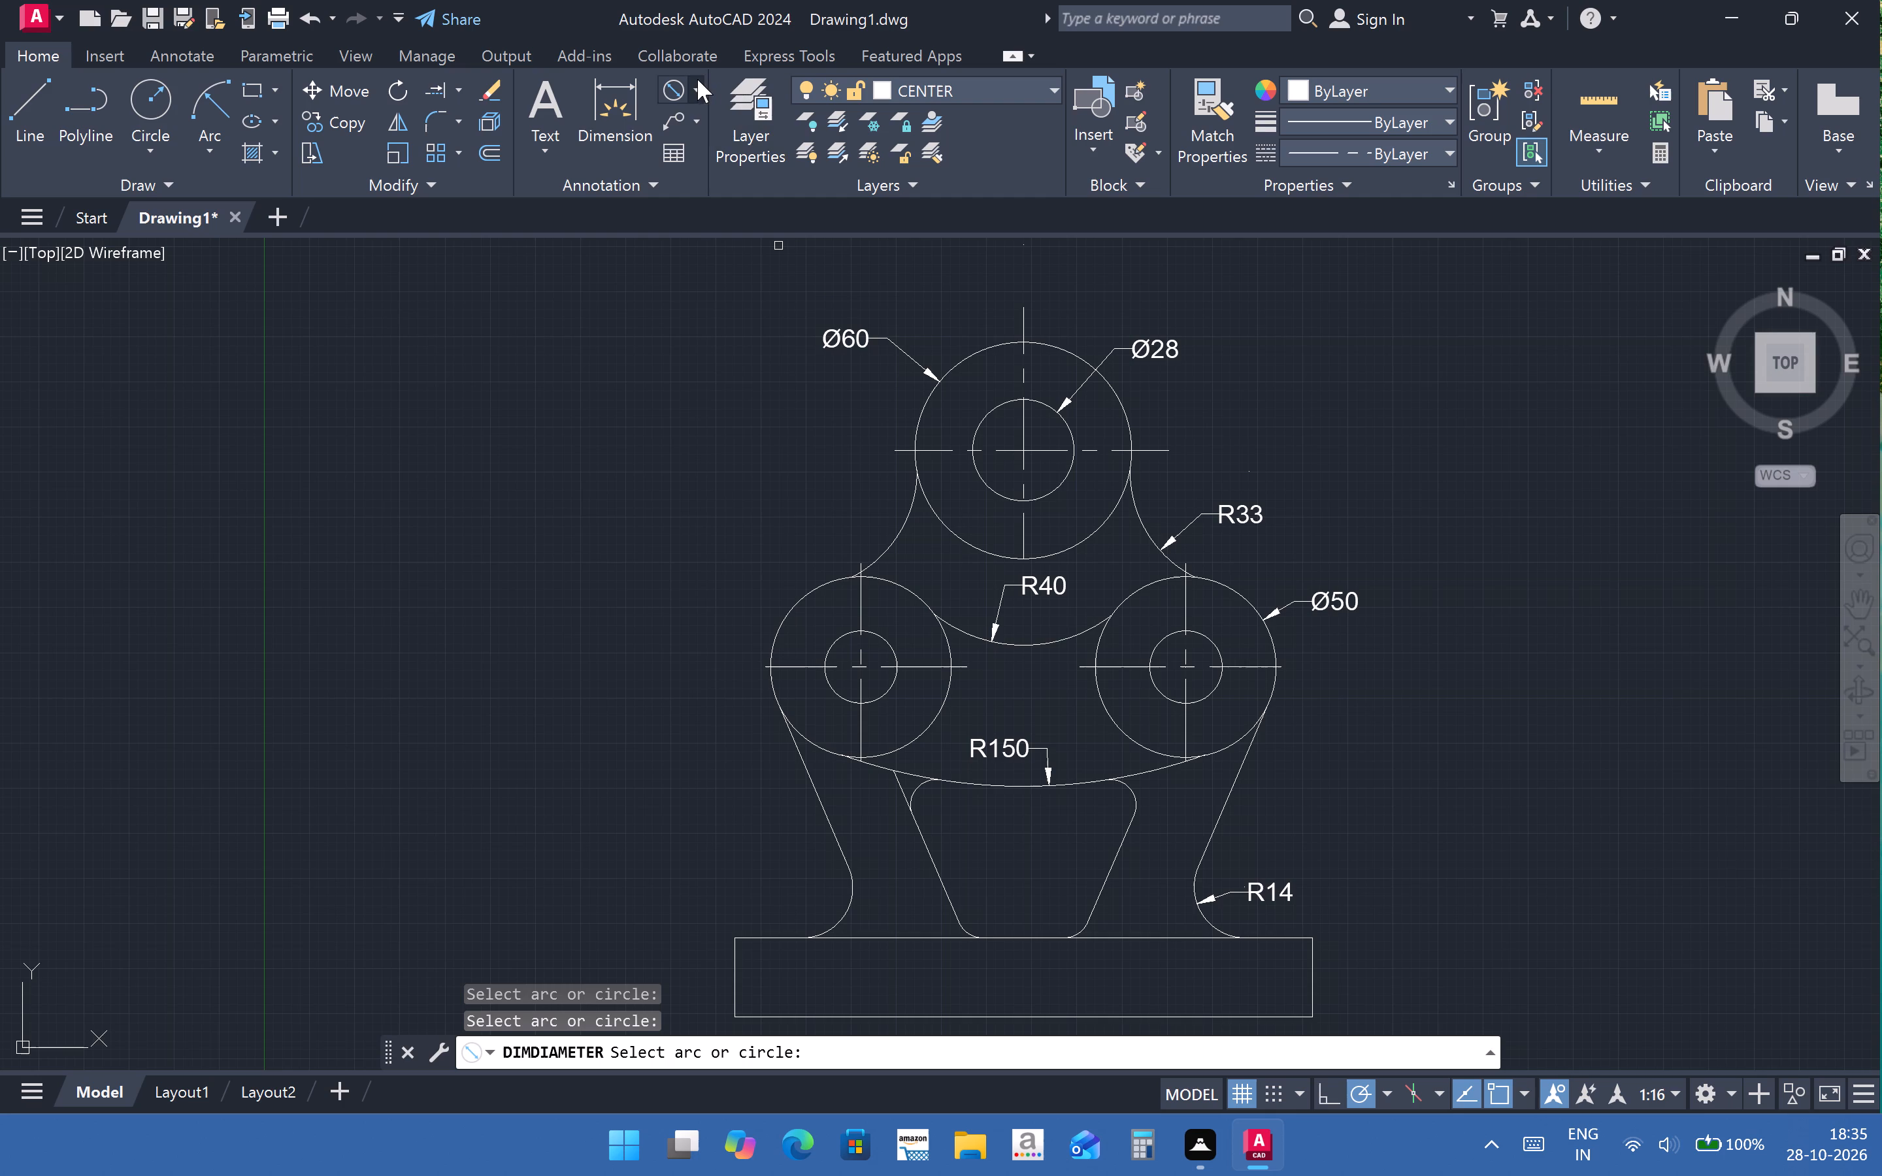
left_click(697, 79)
left_click(743, 402)
left_click(848, 638)
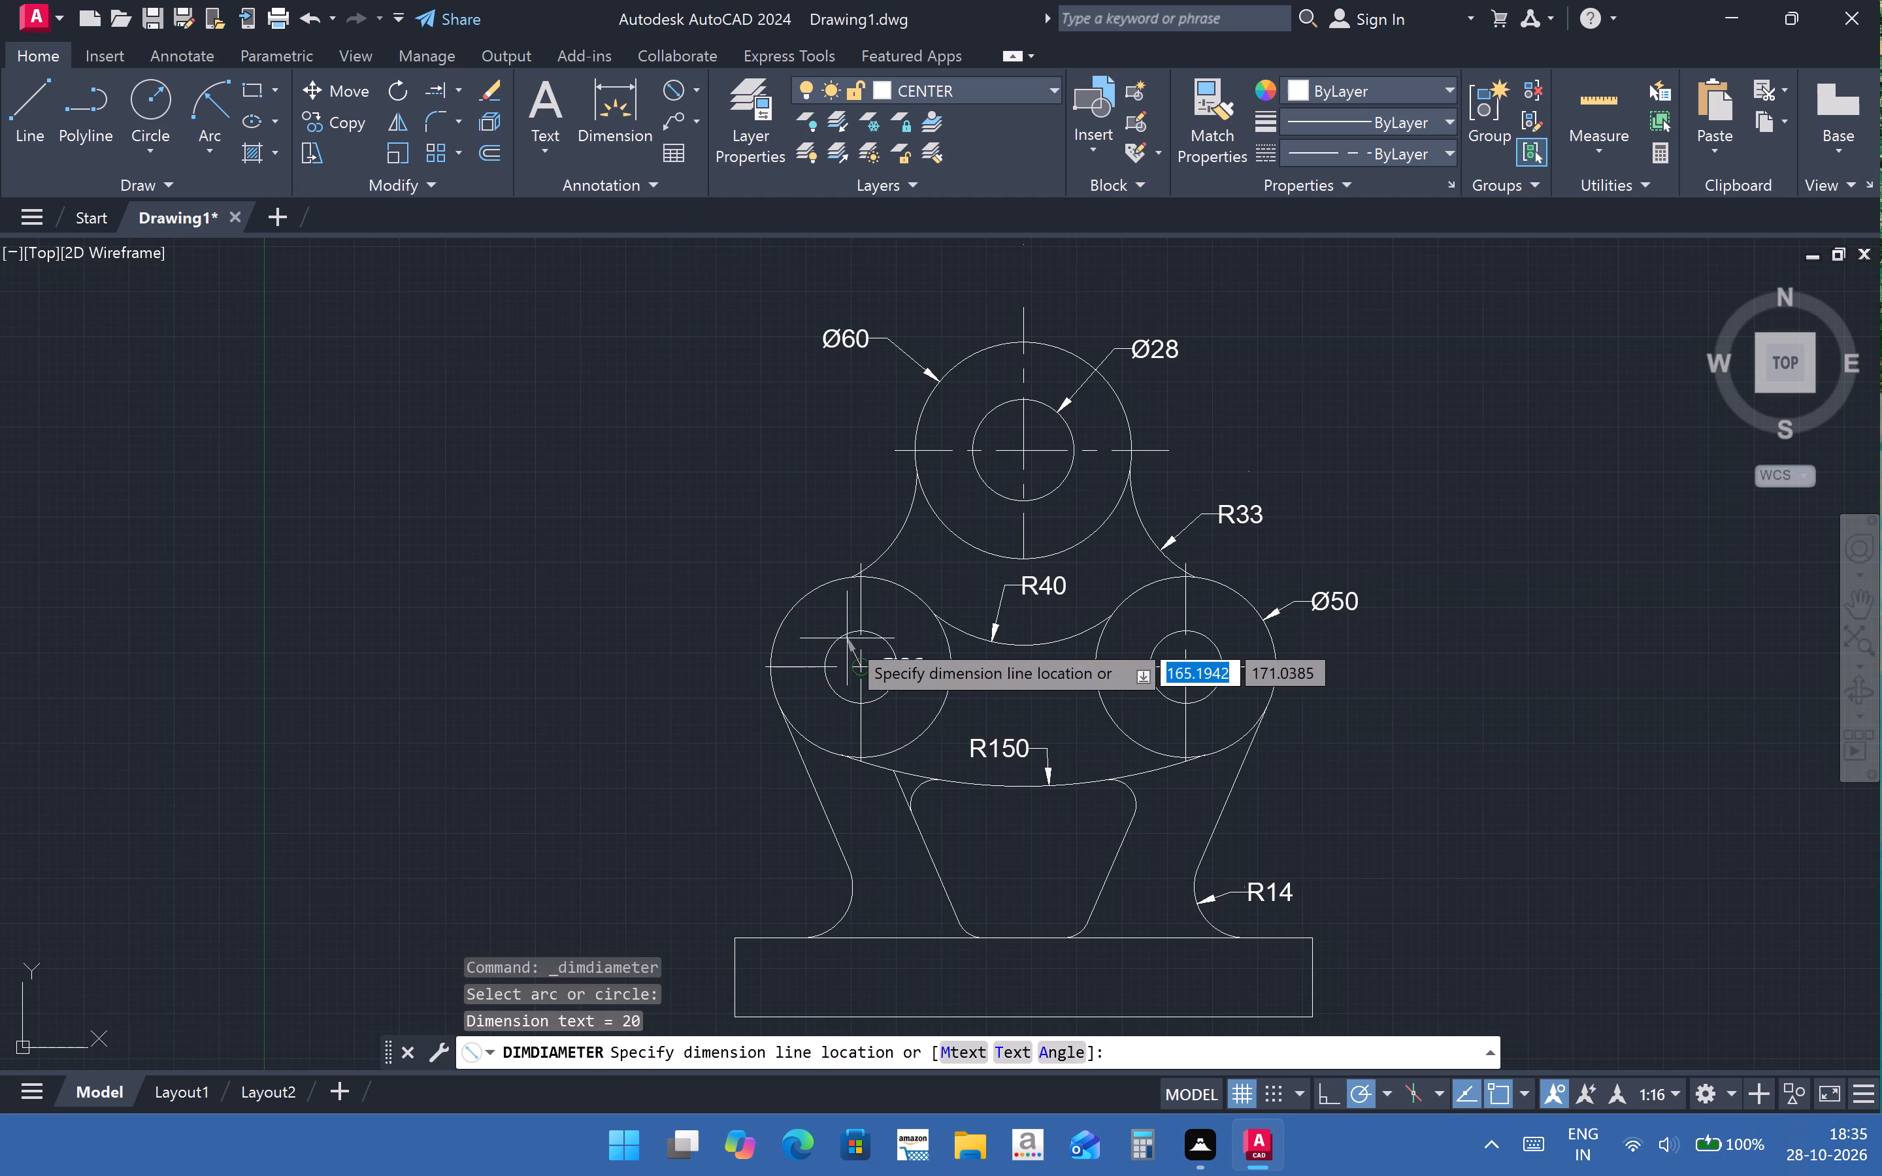
left_click(778, 583)
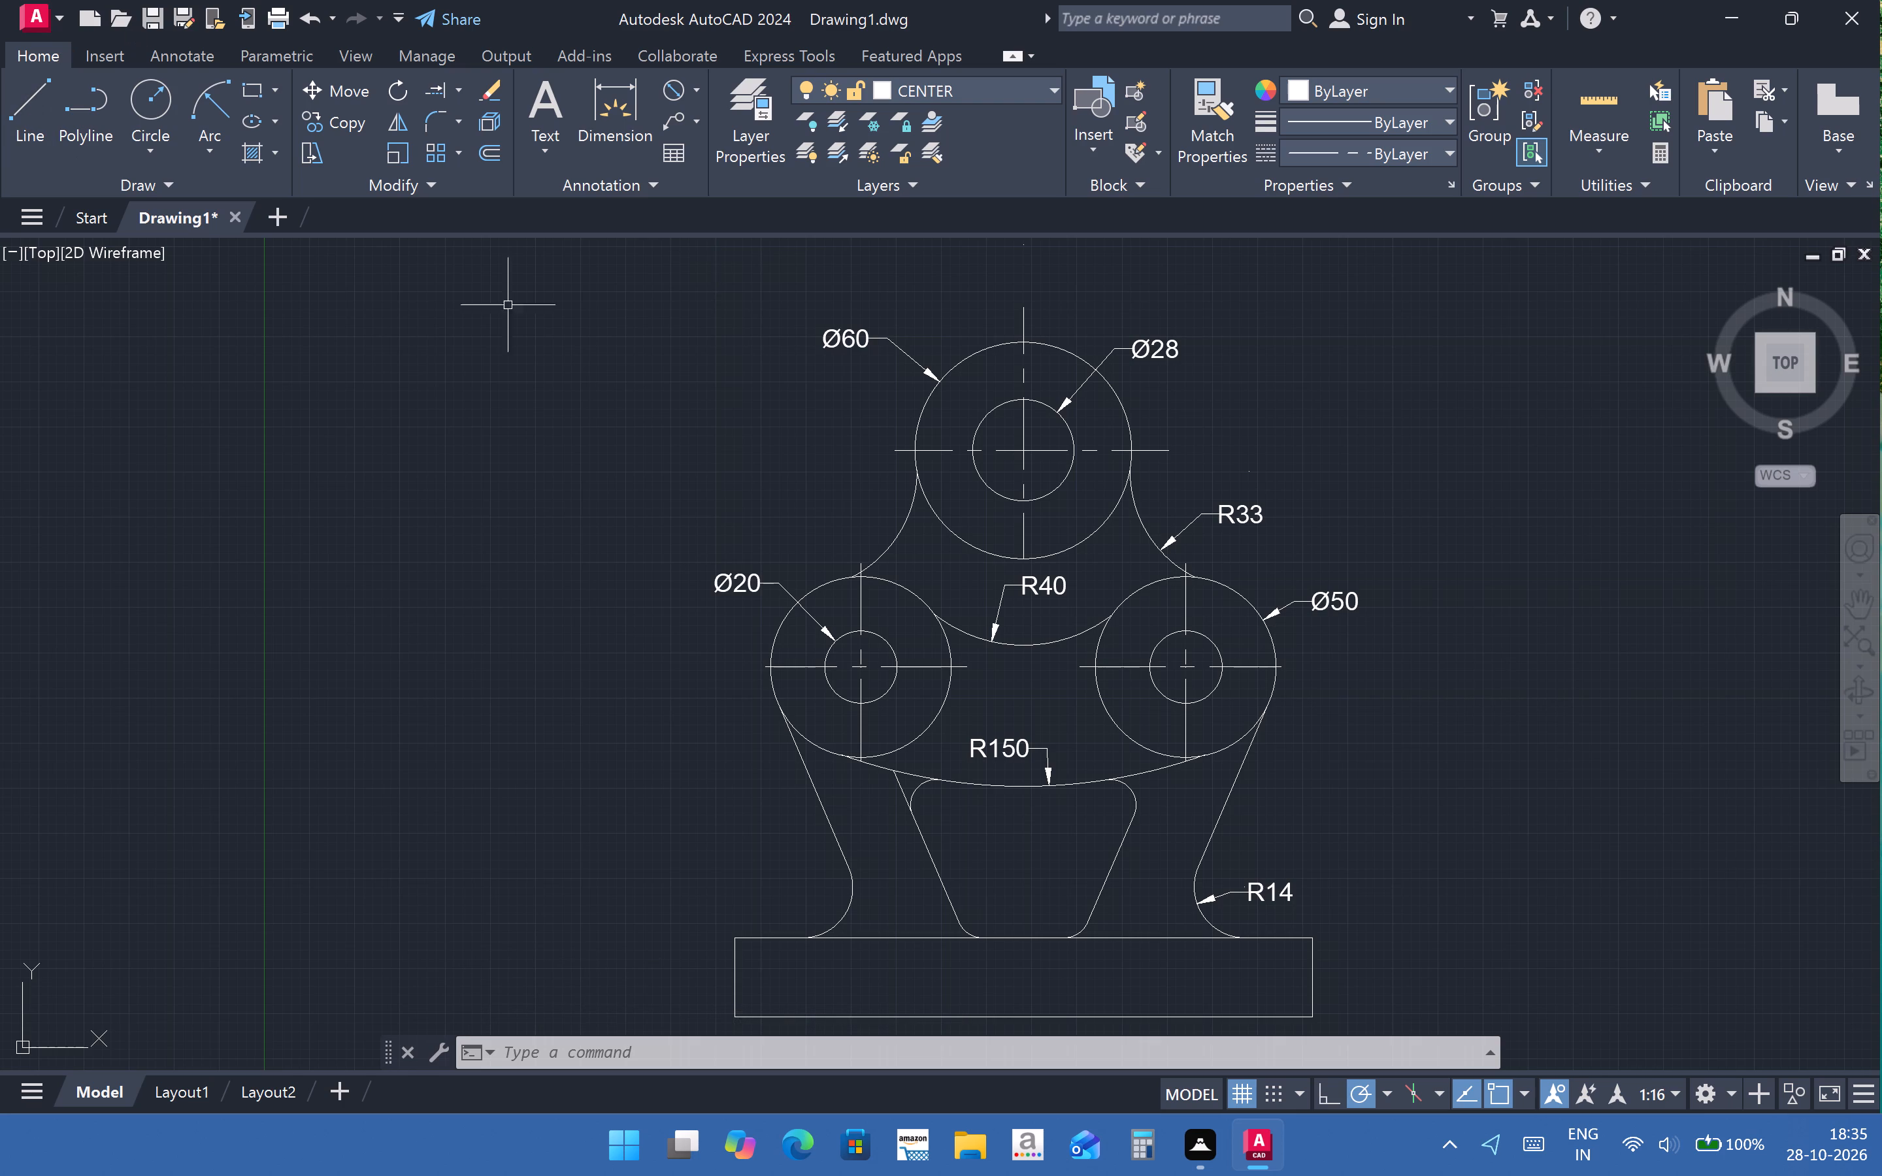
left_click(1113, 852)
key("Escape")
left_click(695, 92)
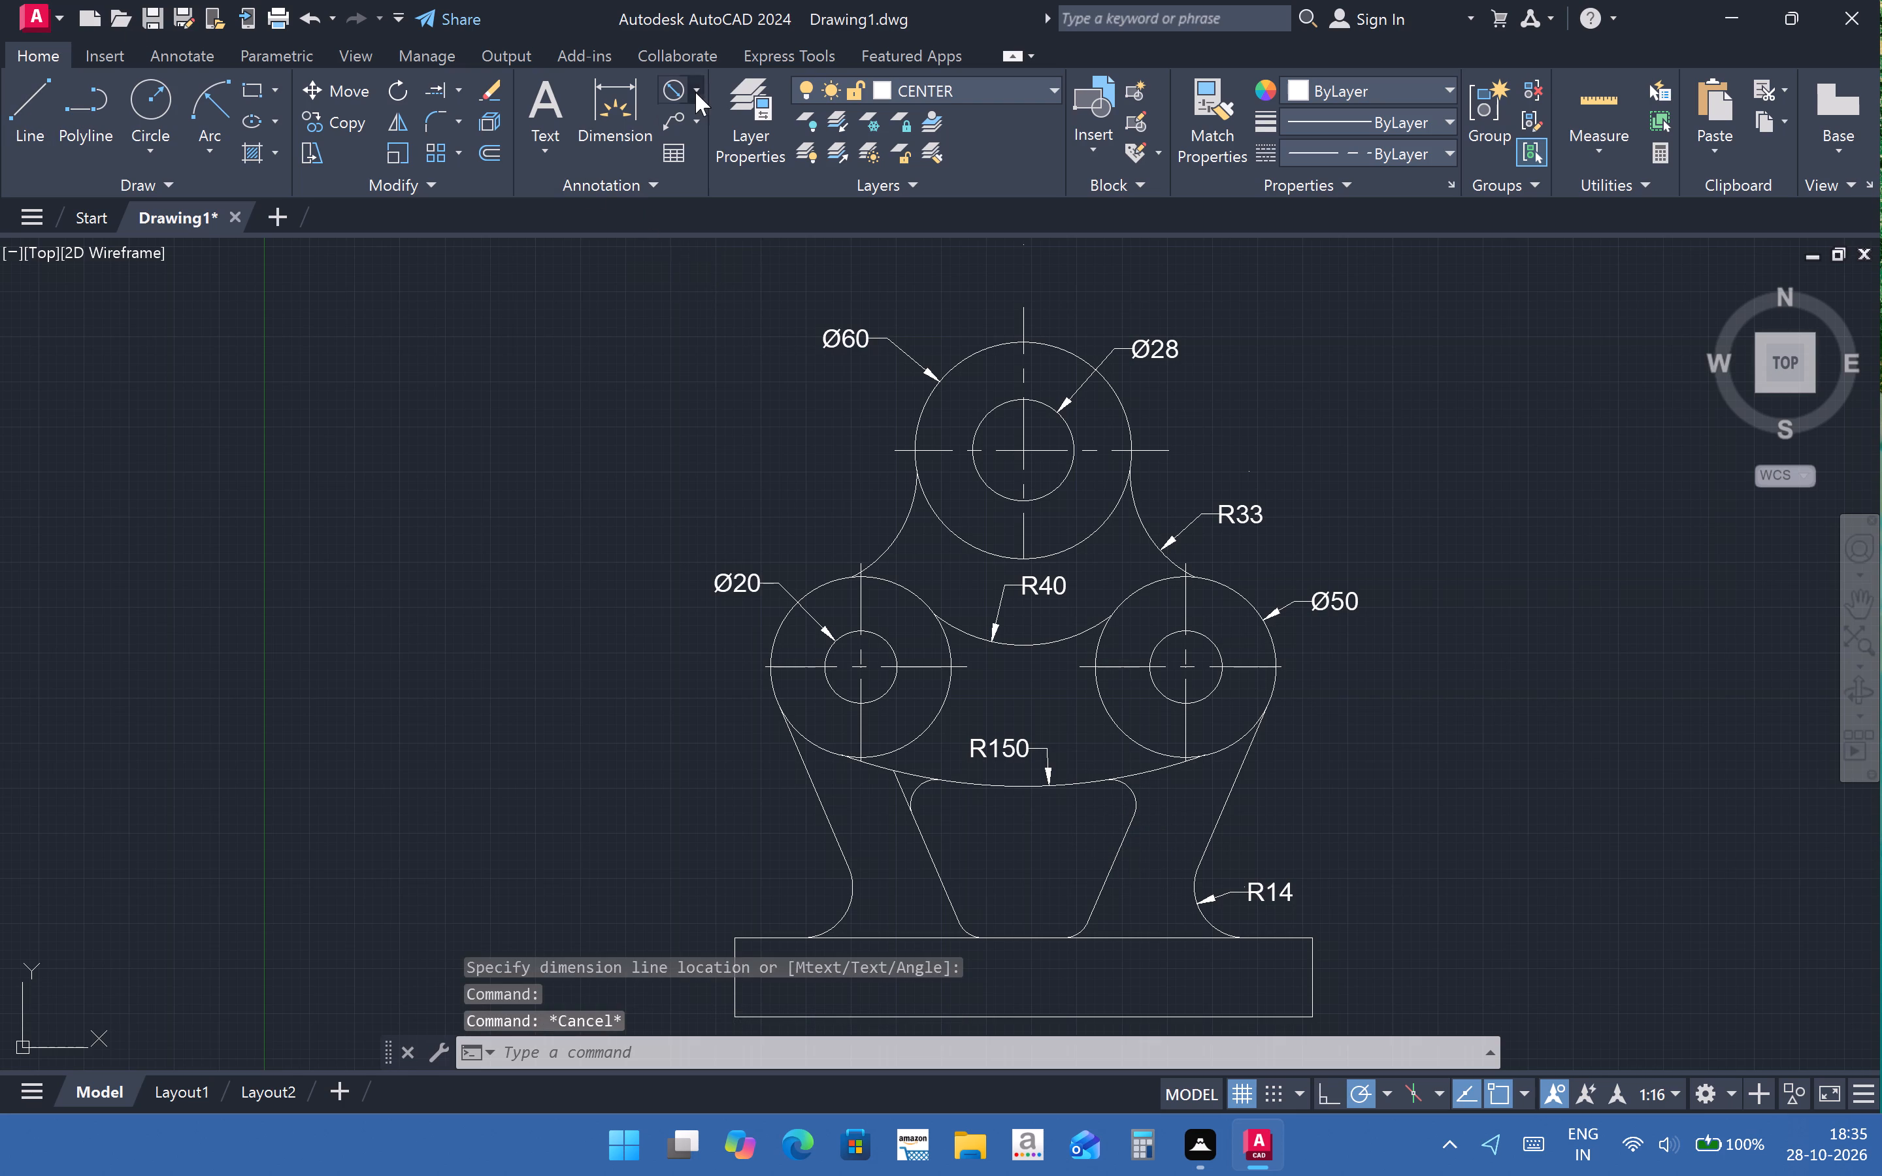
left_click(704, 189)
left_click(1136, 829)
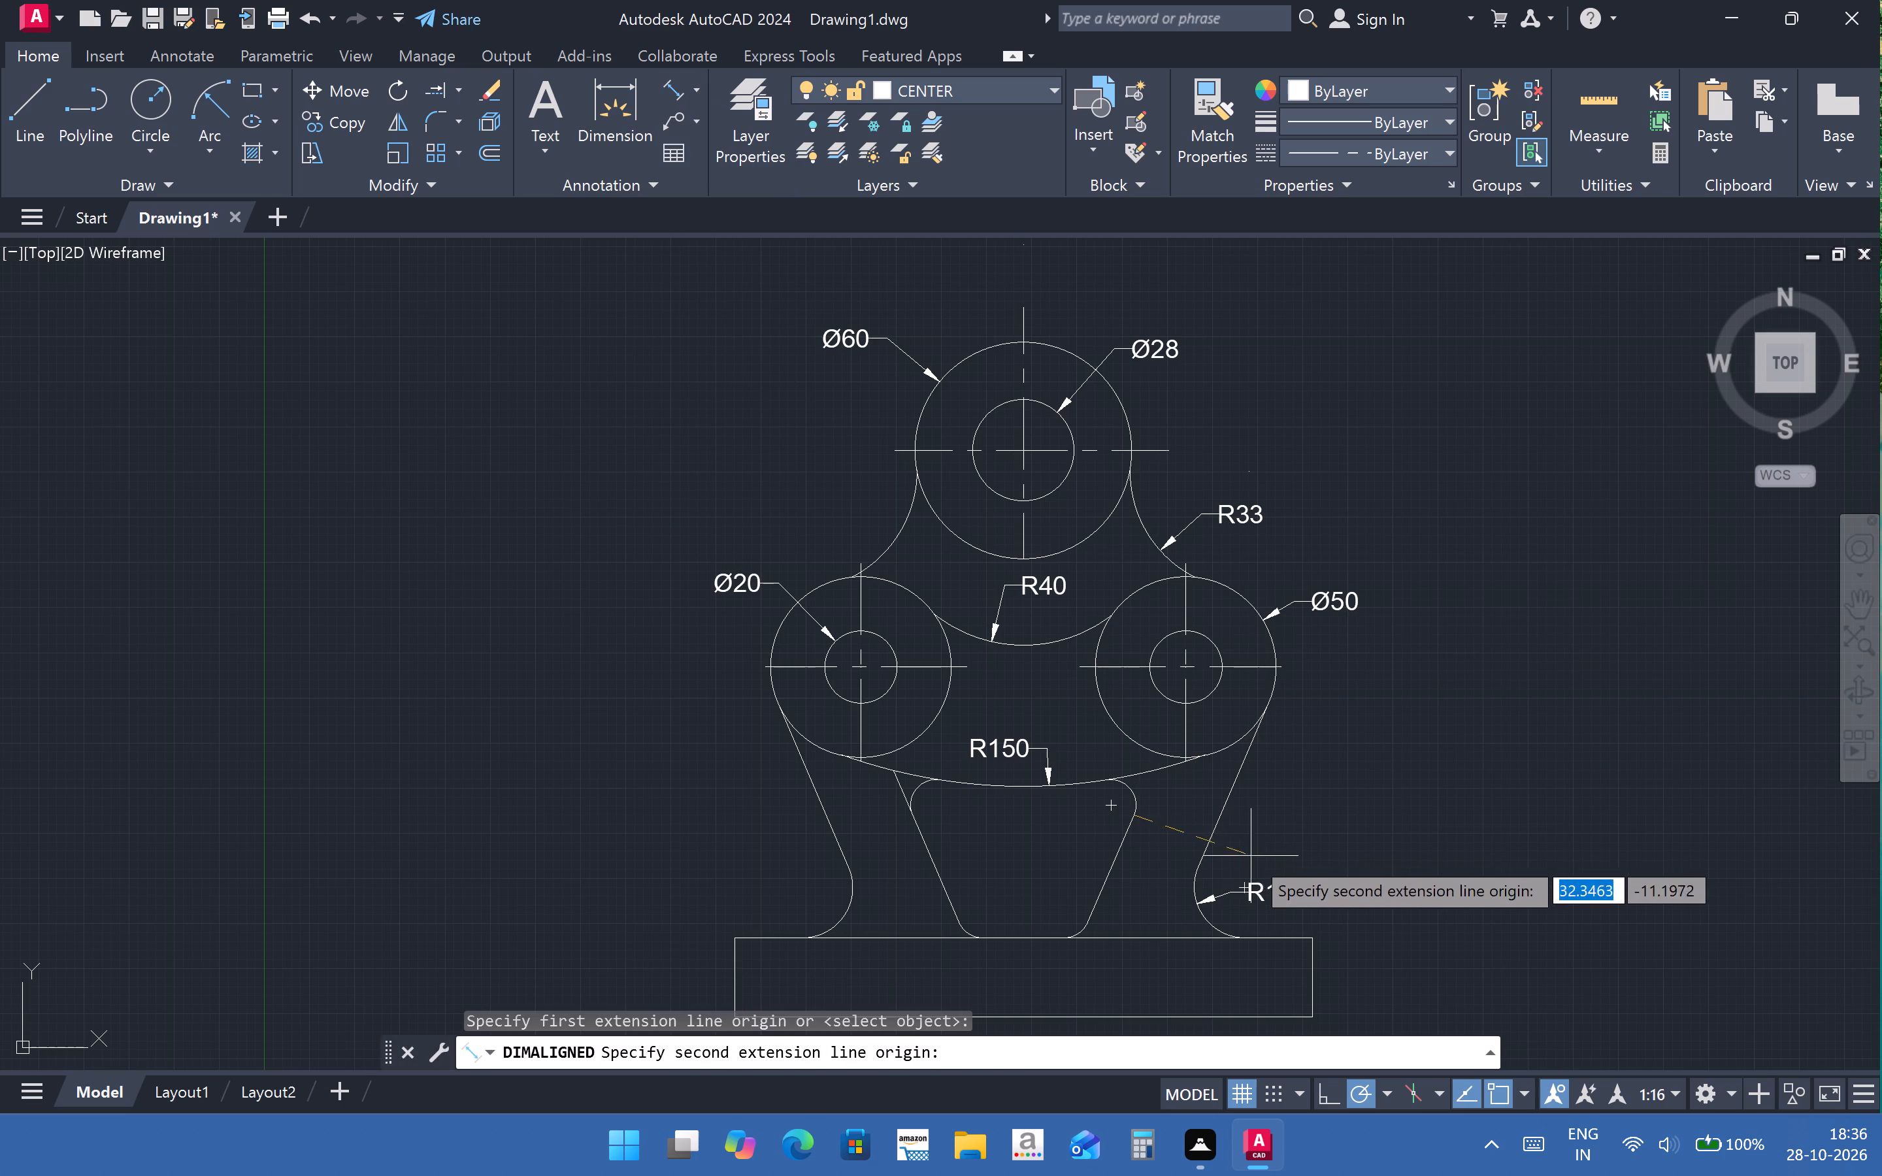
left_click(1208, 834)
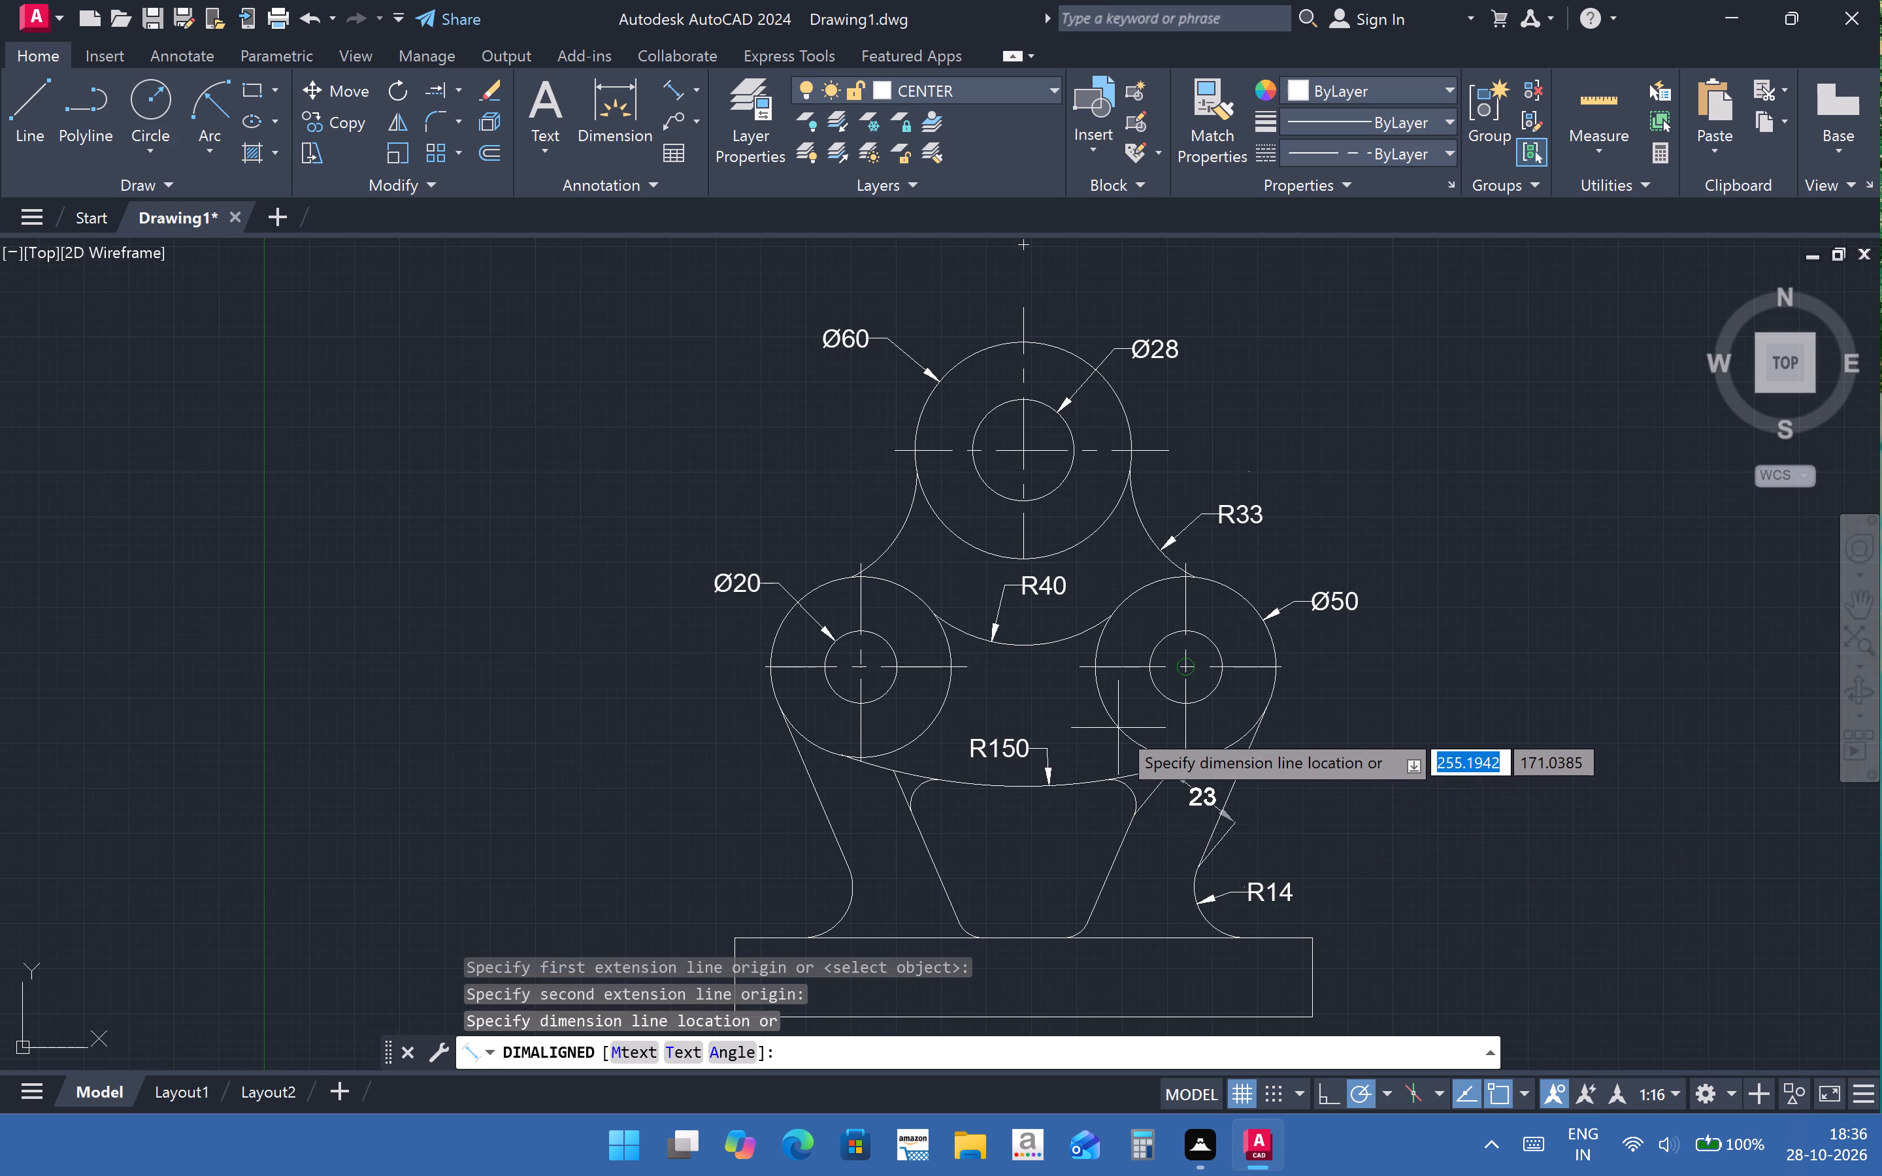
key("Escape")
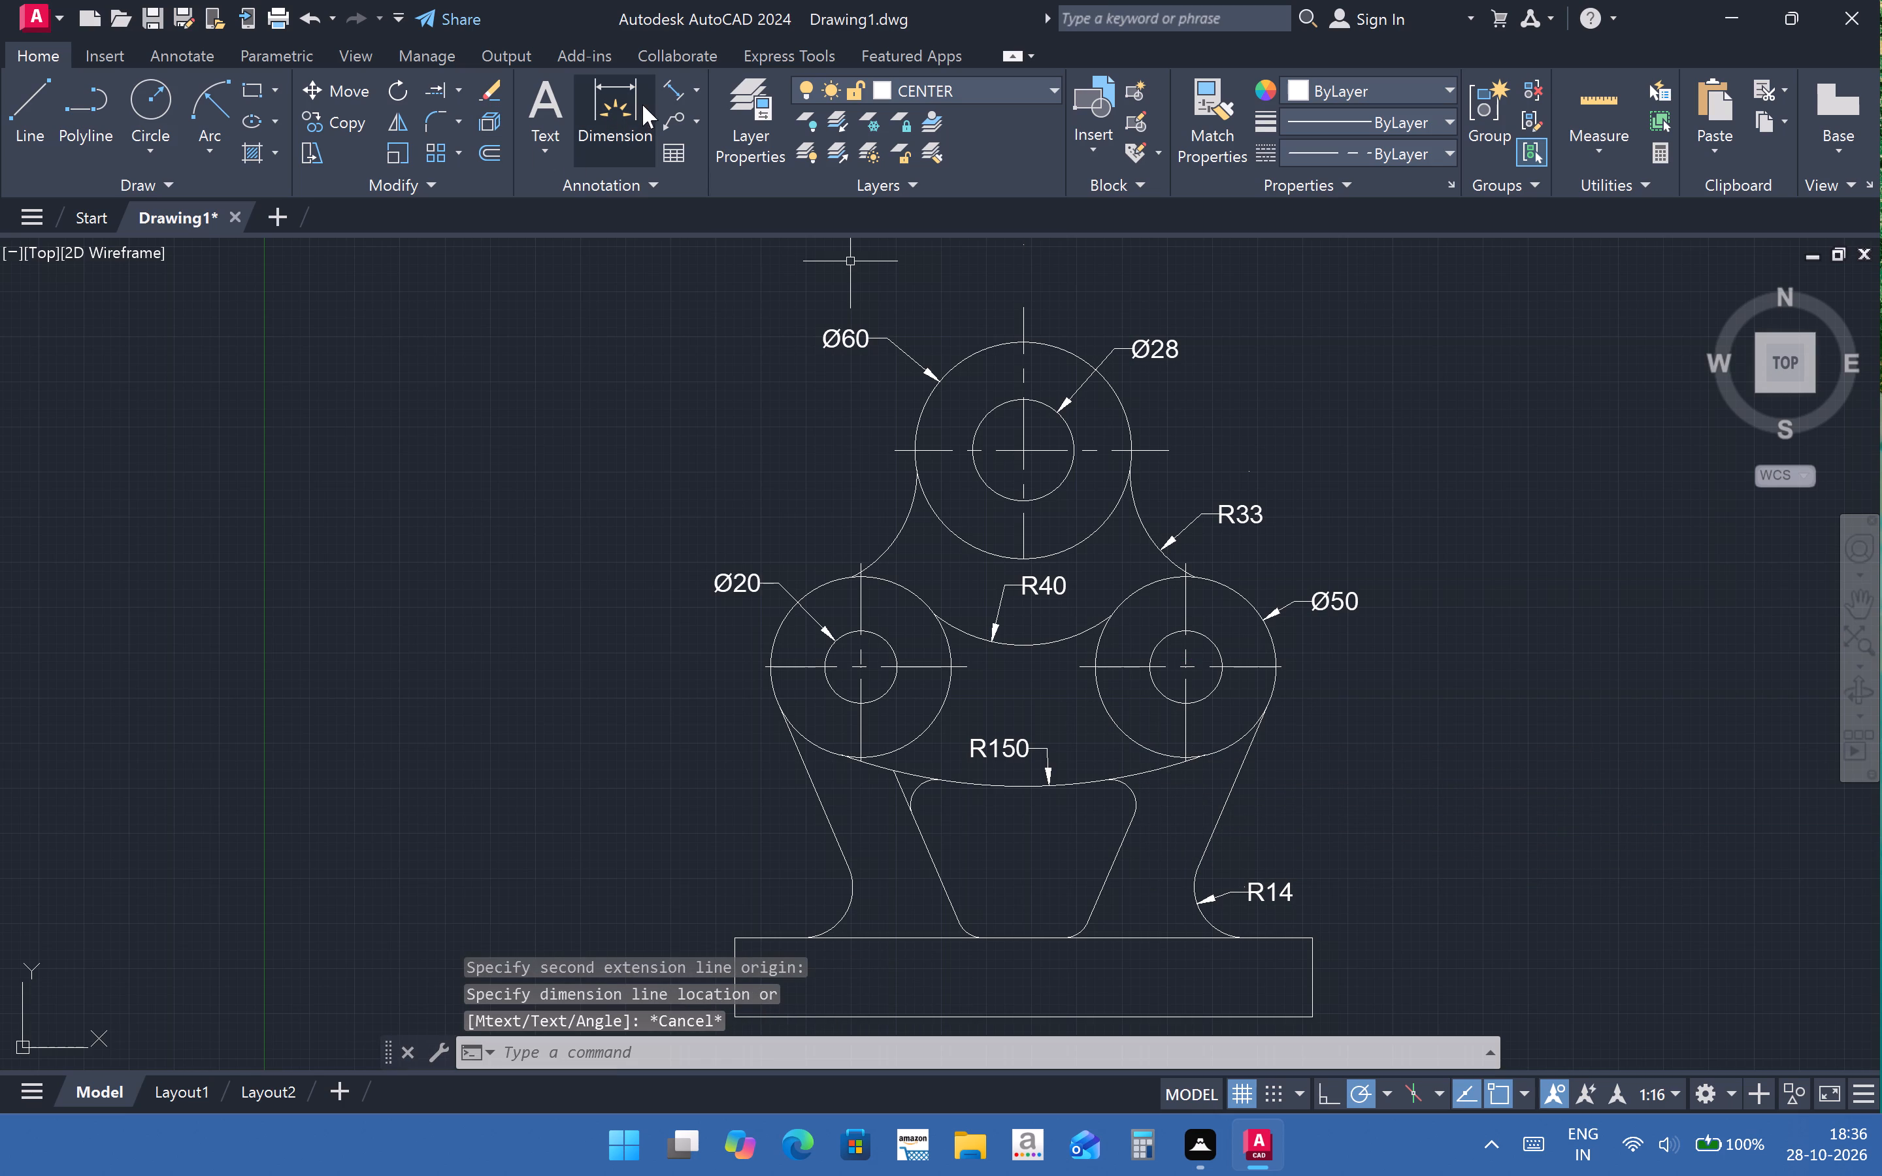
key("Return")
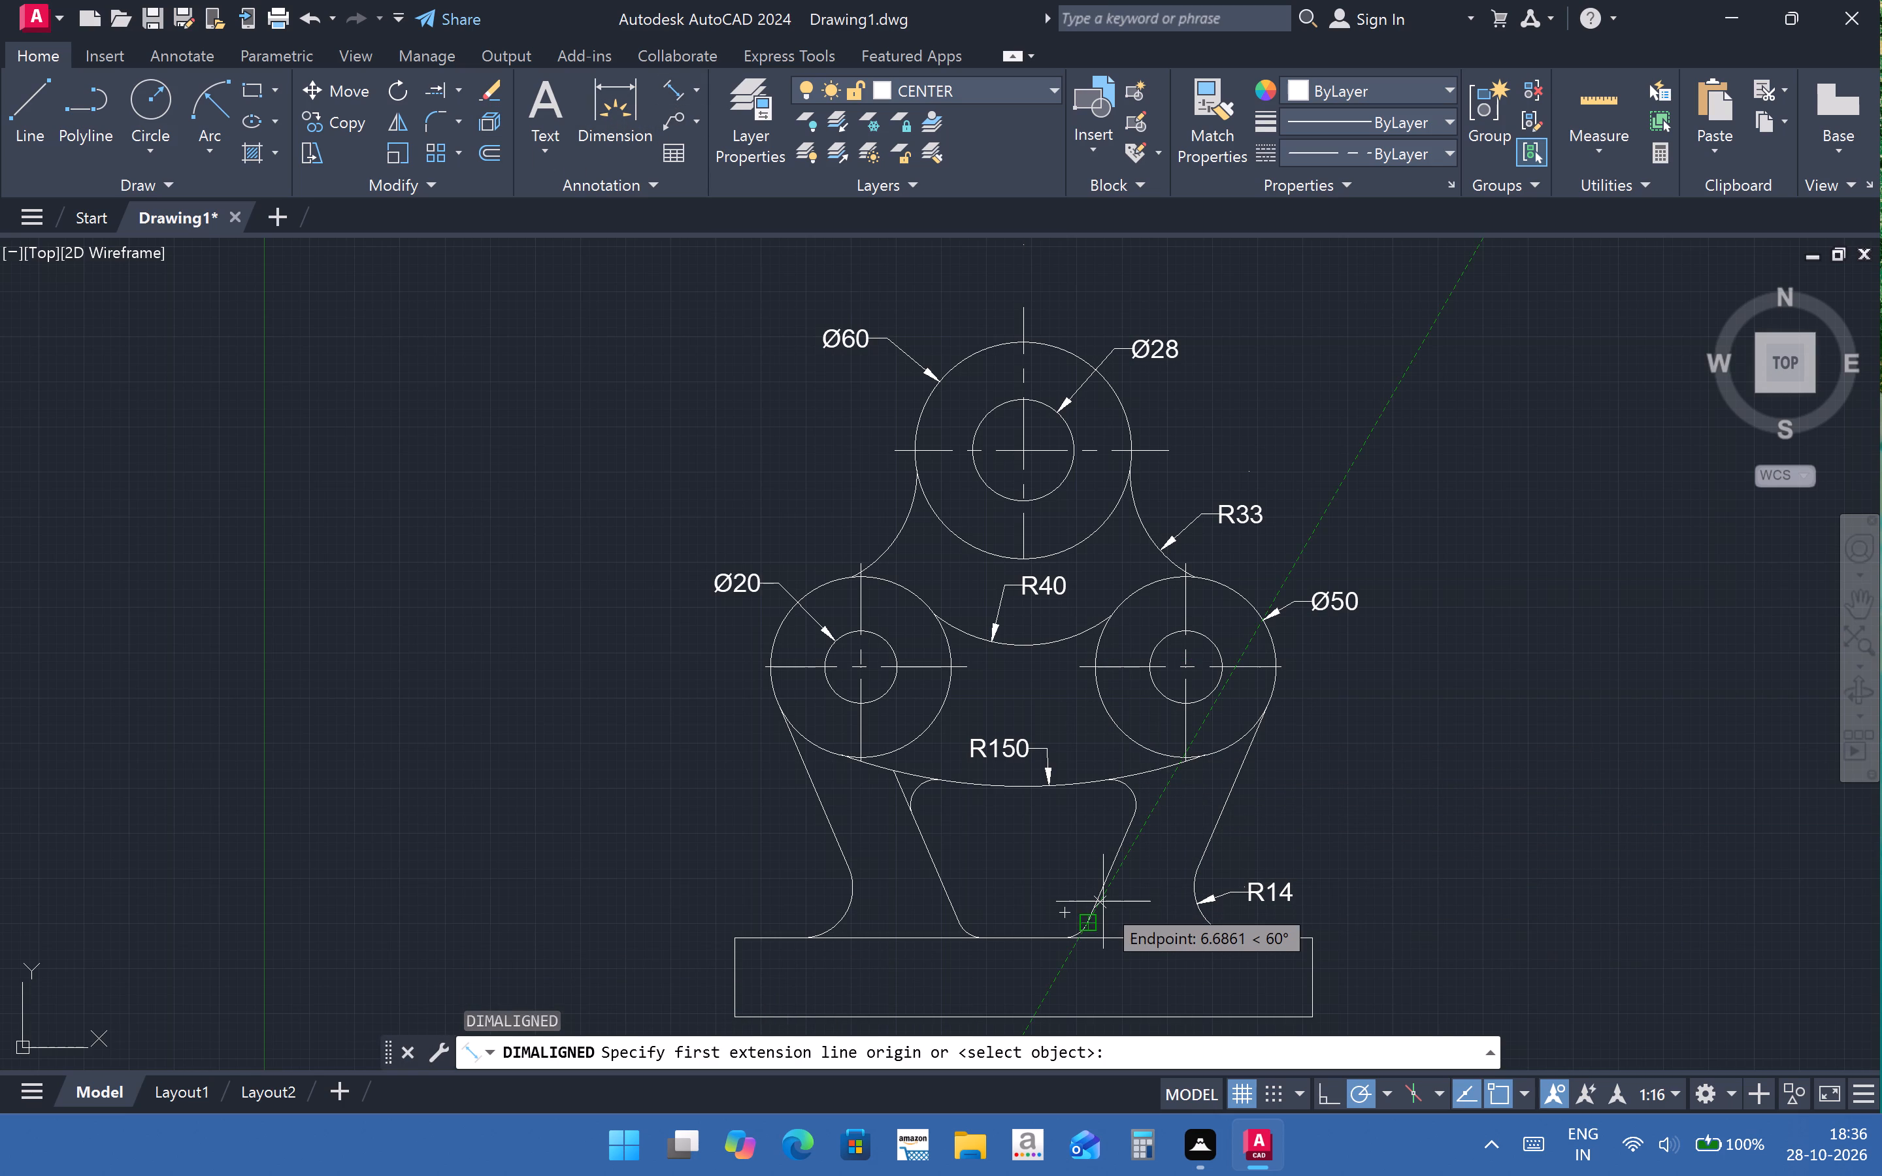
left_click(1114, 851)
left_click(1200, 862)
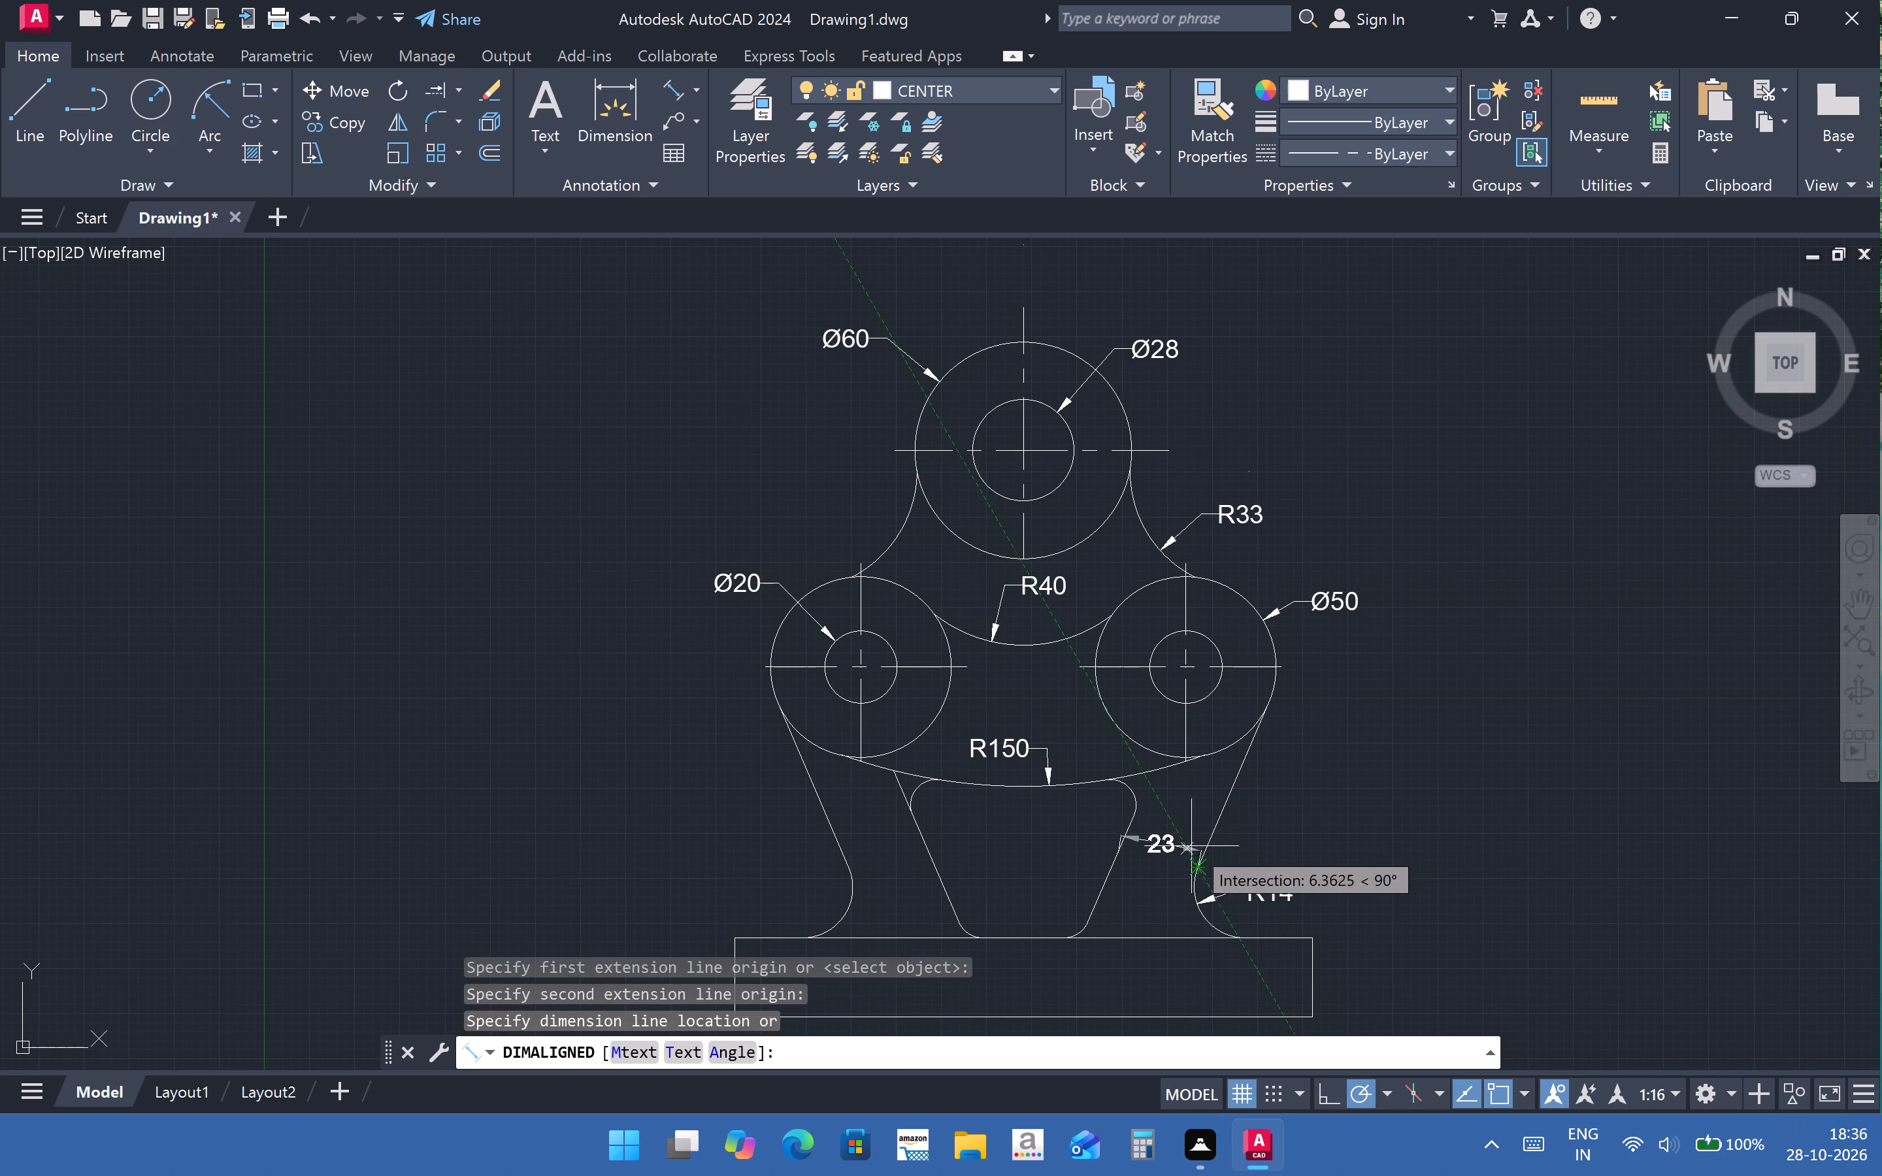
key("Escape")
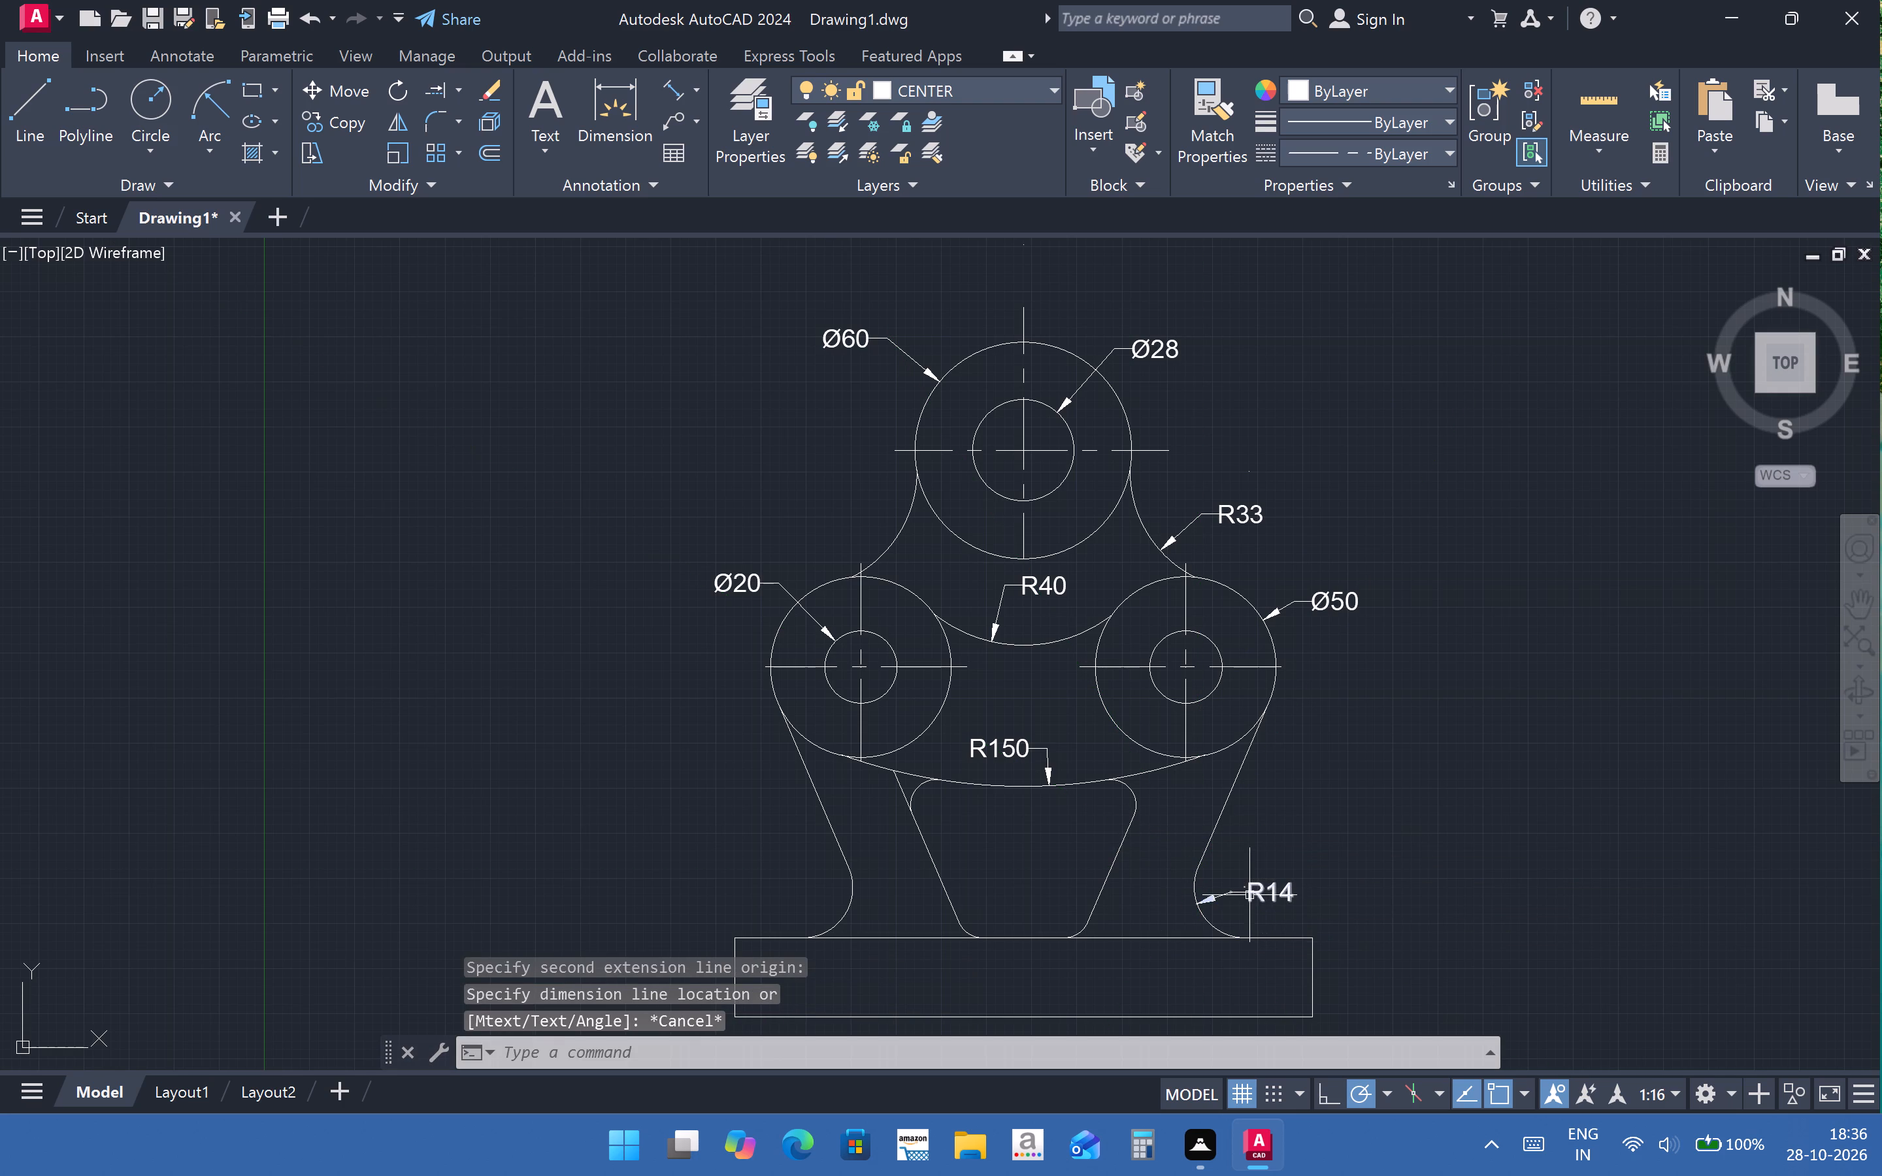
Add an aligned dimension across the left leg, from its outer sloping edge to its inner sloping edge.
key("Return")
left_click(855, 864)
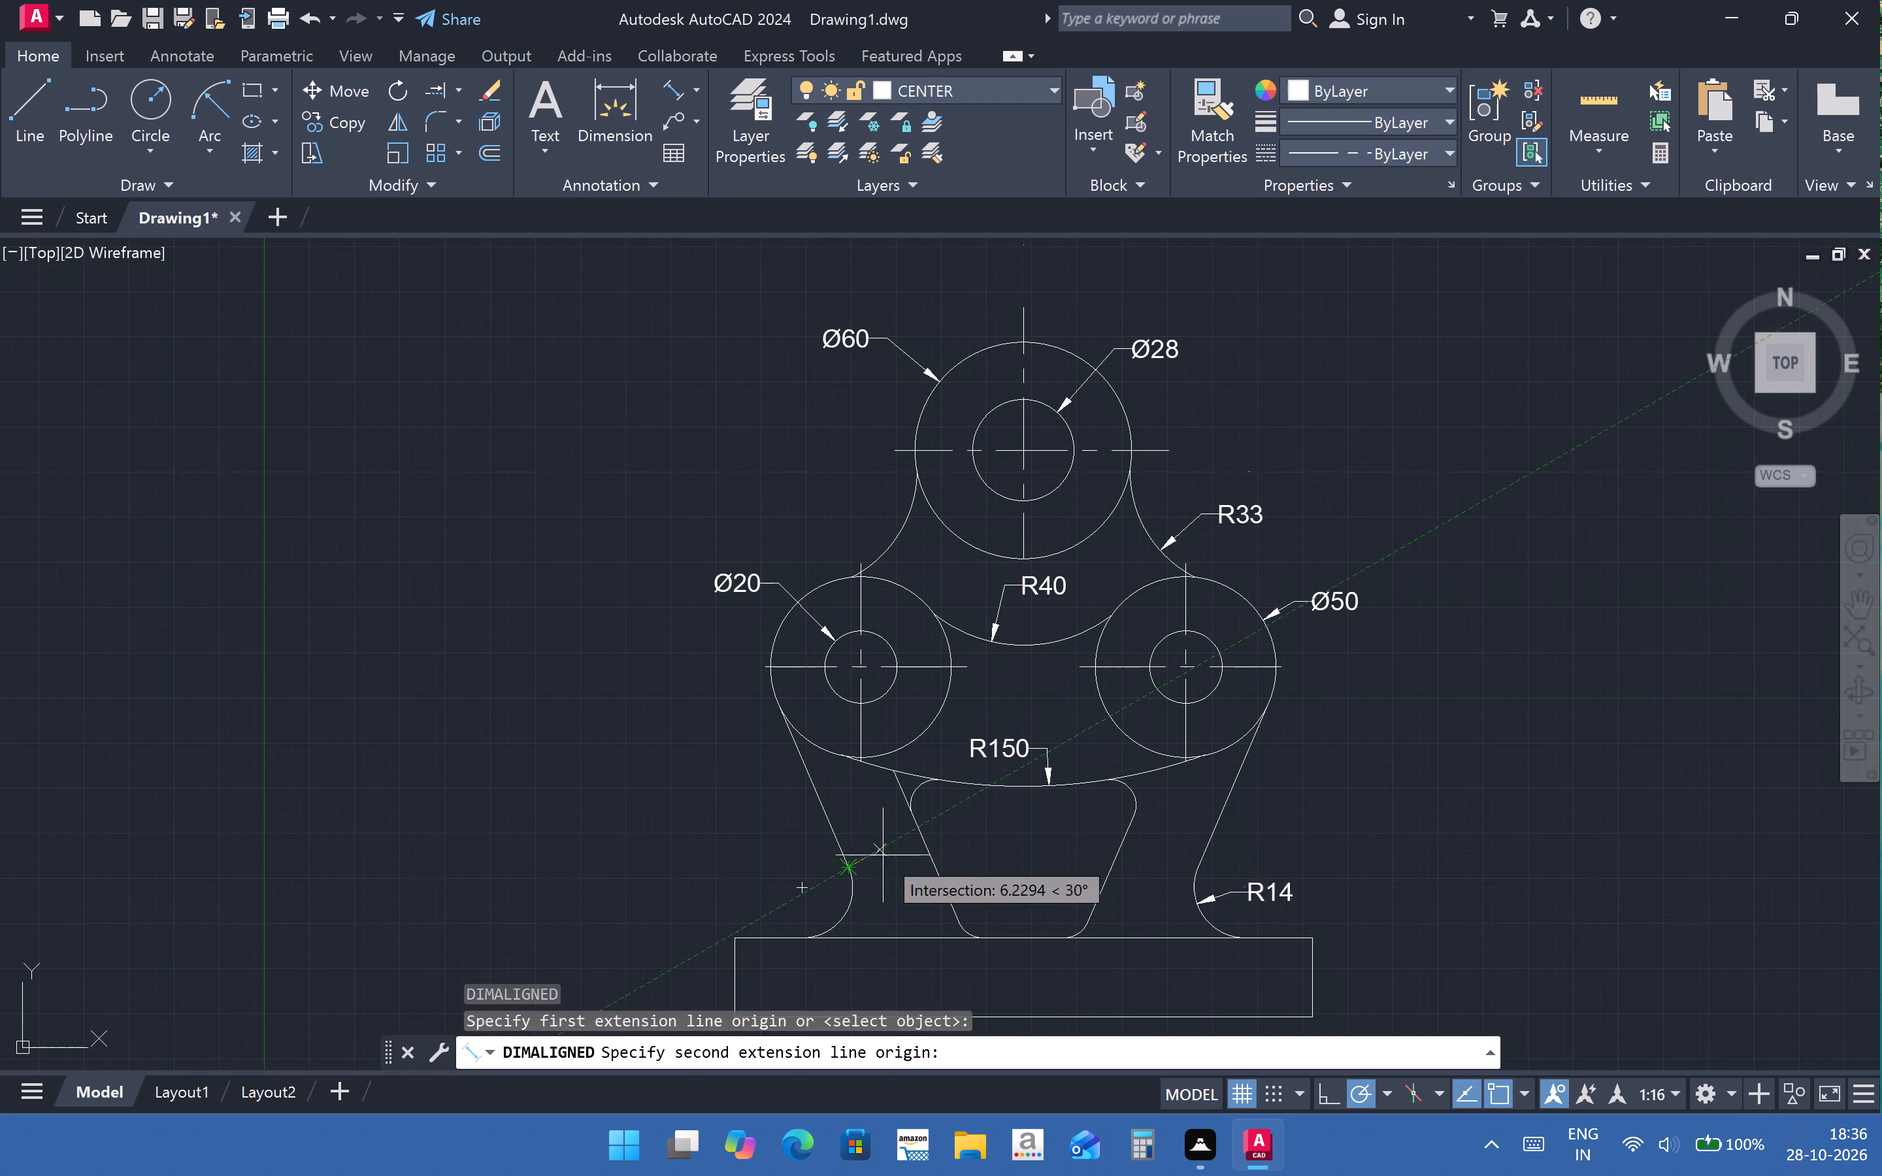
left_click(918, 839)
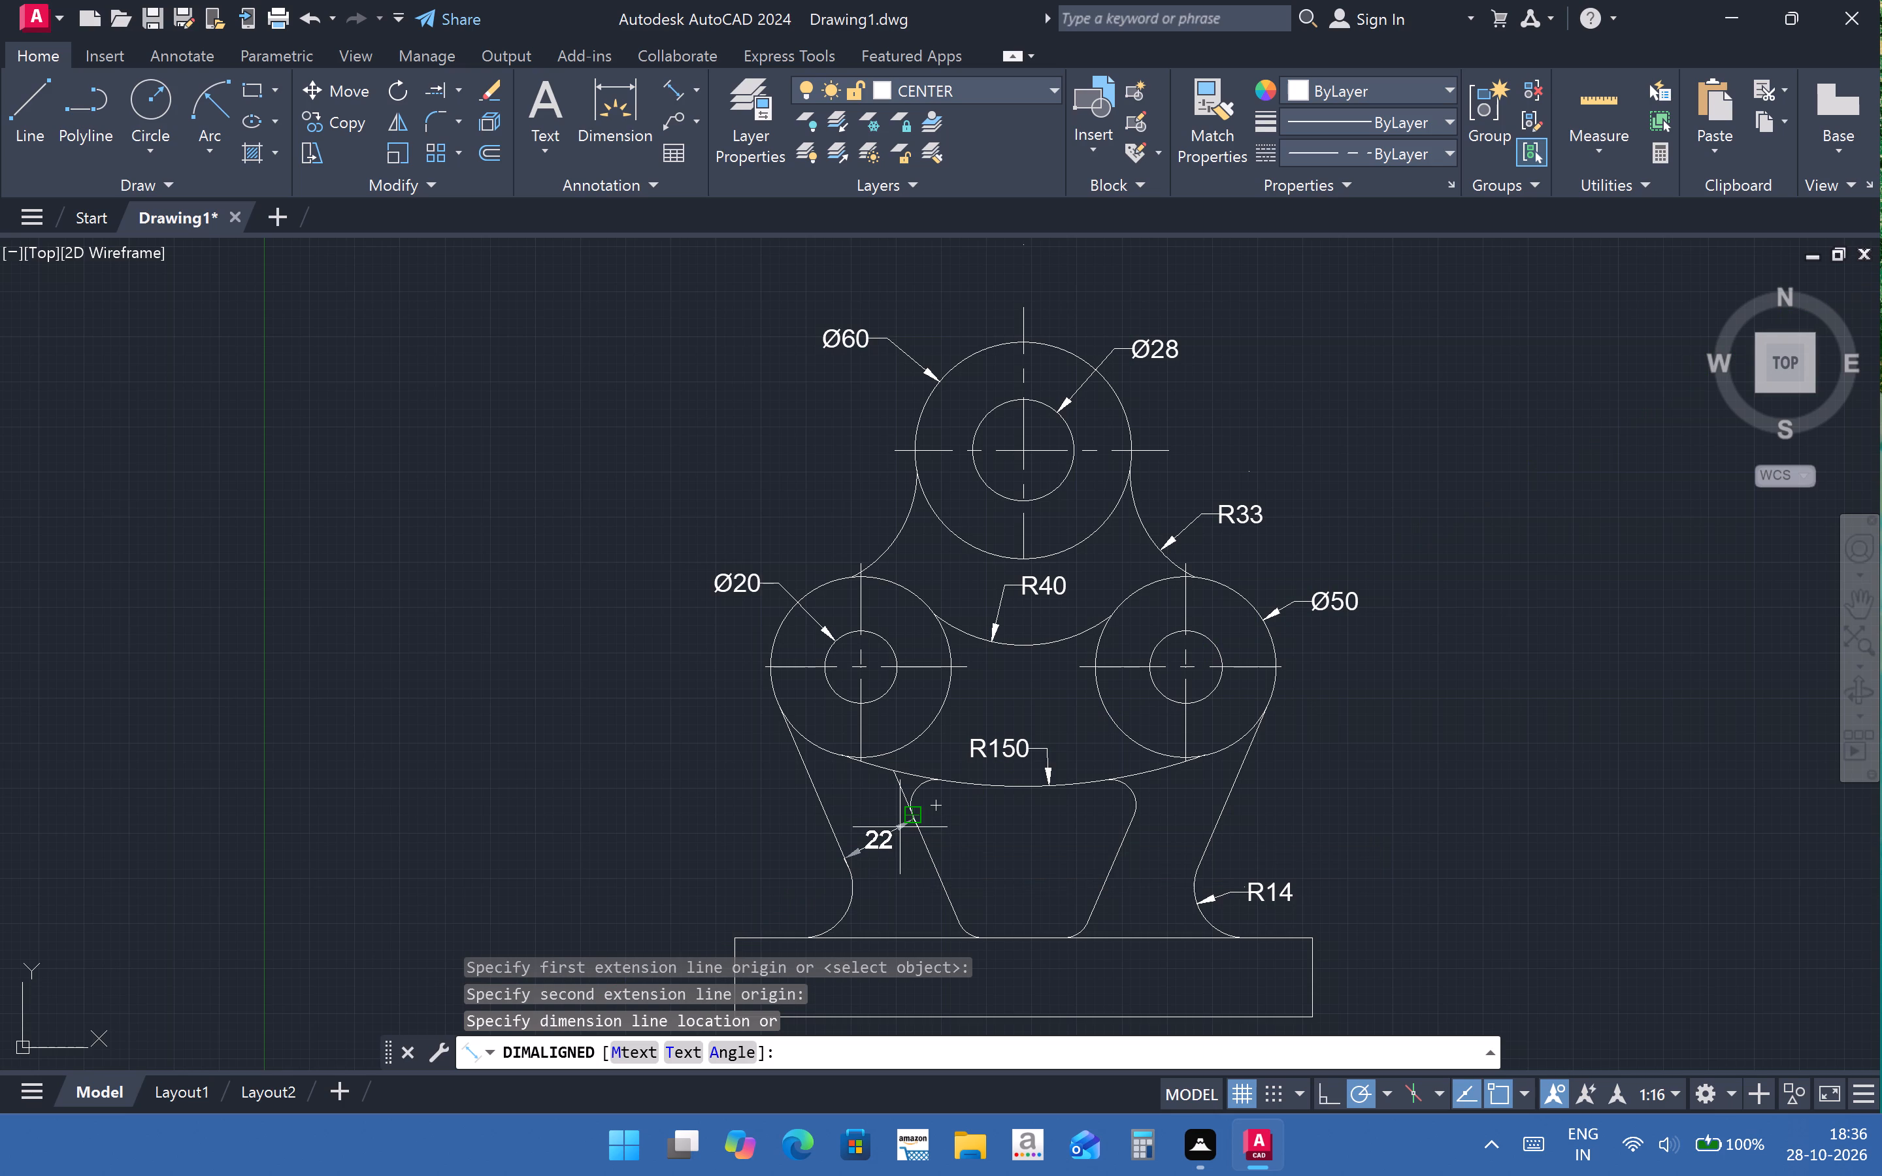
left_click(906, 835)
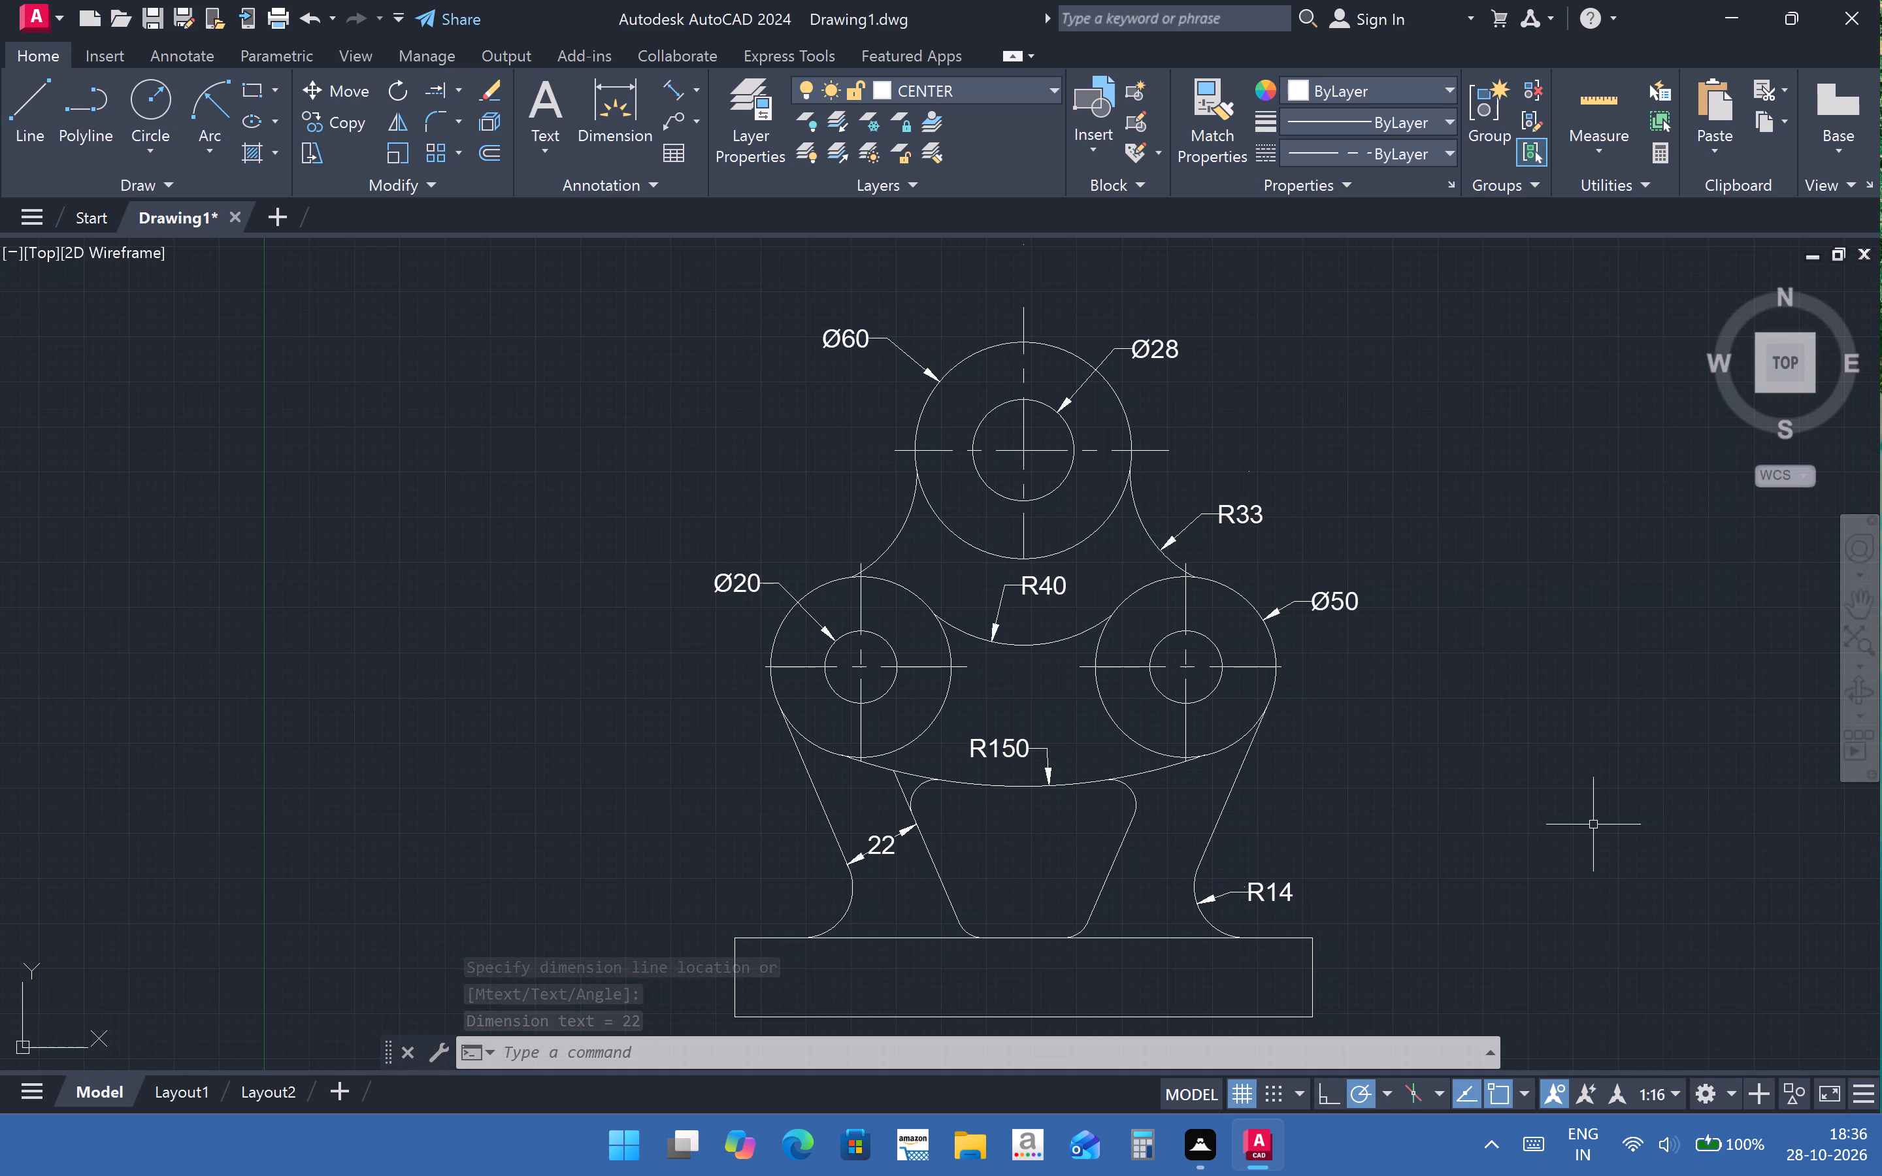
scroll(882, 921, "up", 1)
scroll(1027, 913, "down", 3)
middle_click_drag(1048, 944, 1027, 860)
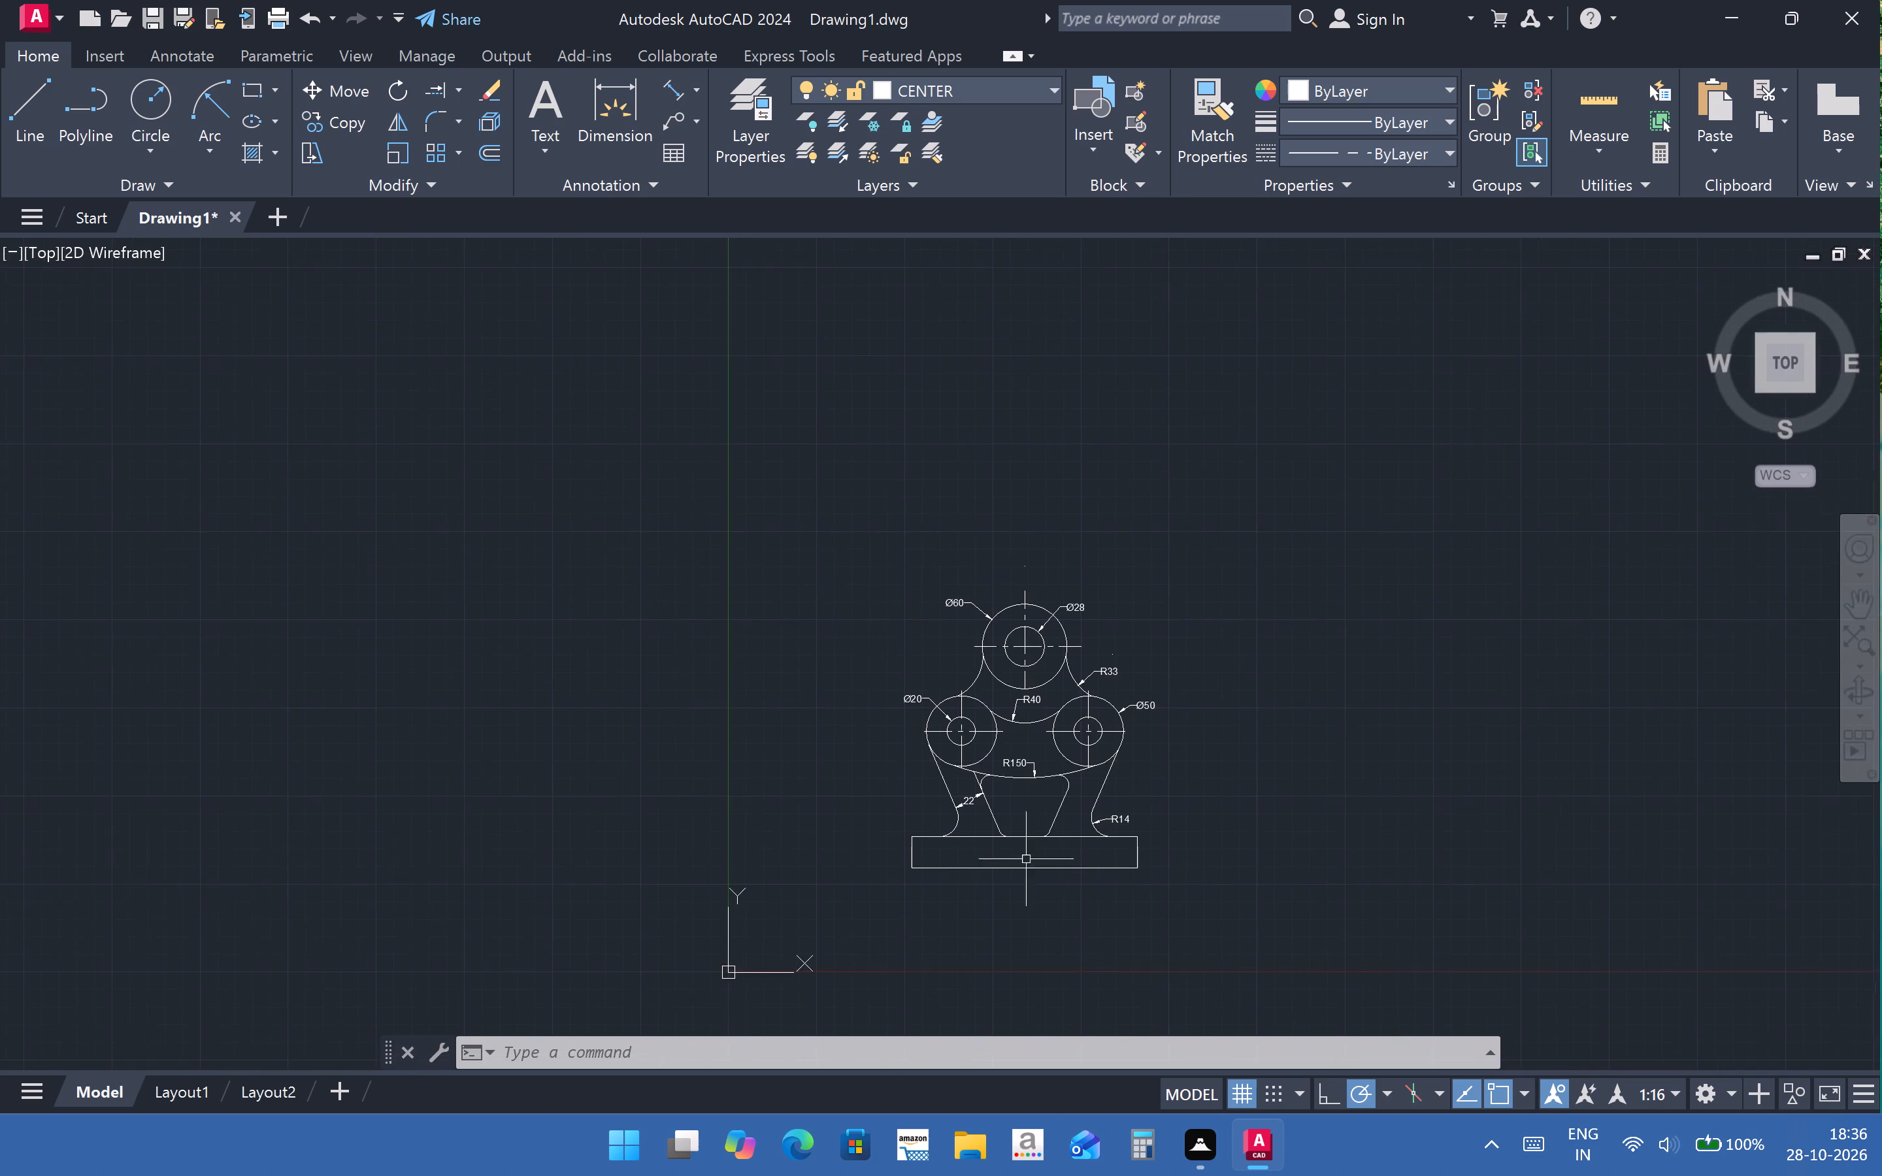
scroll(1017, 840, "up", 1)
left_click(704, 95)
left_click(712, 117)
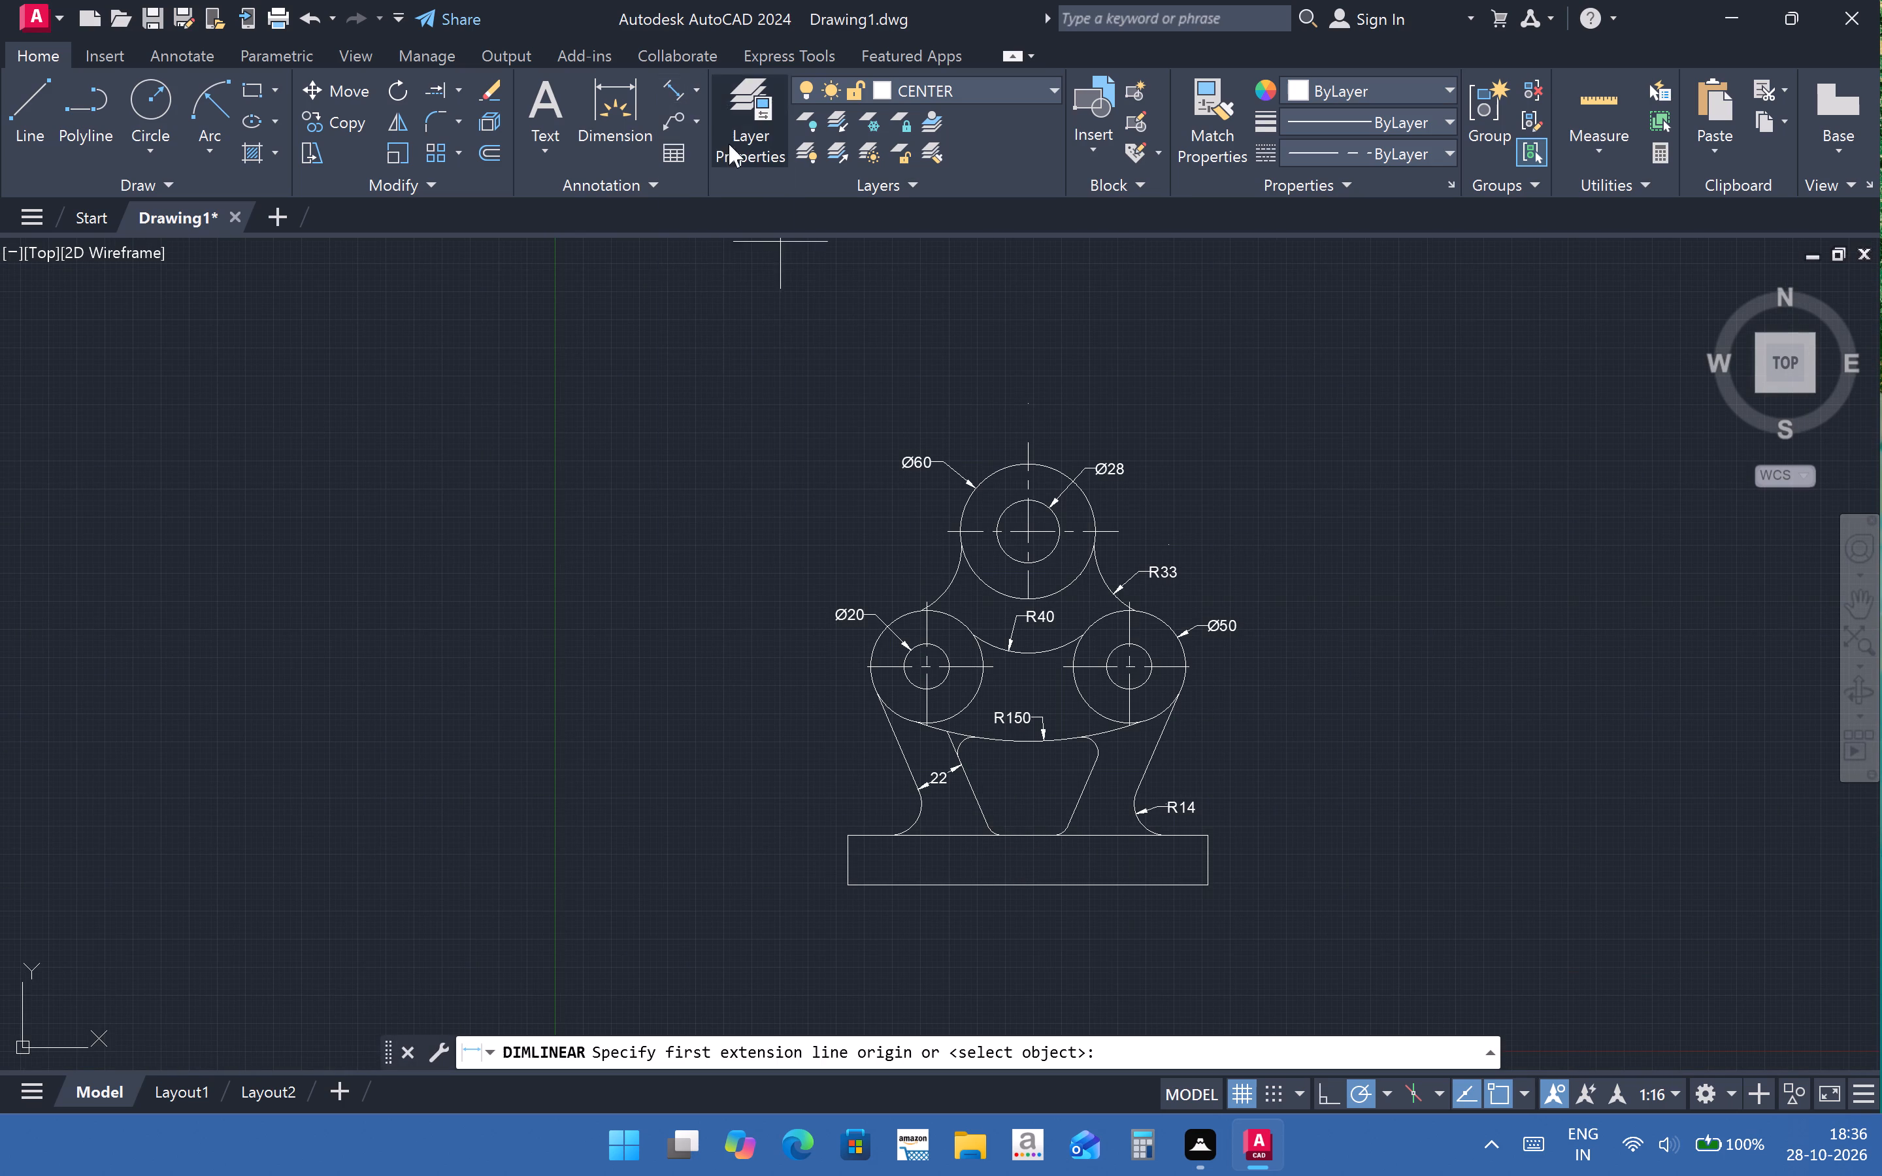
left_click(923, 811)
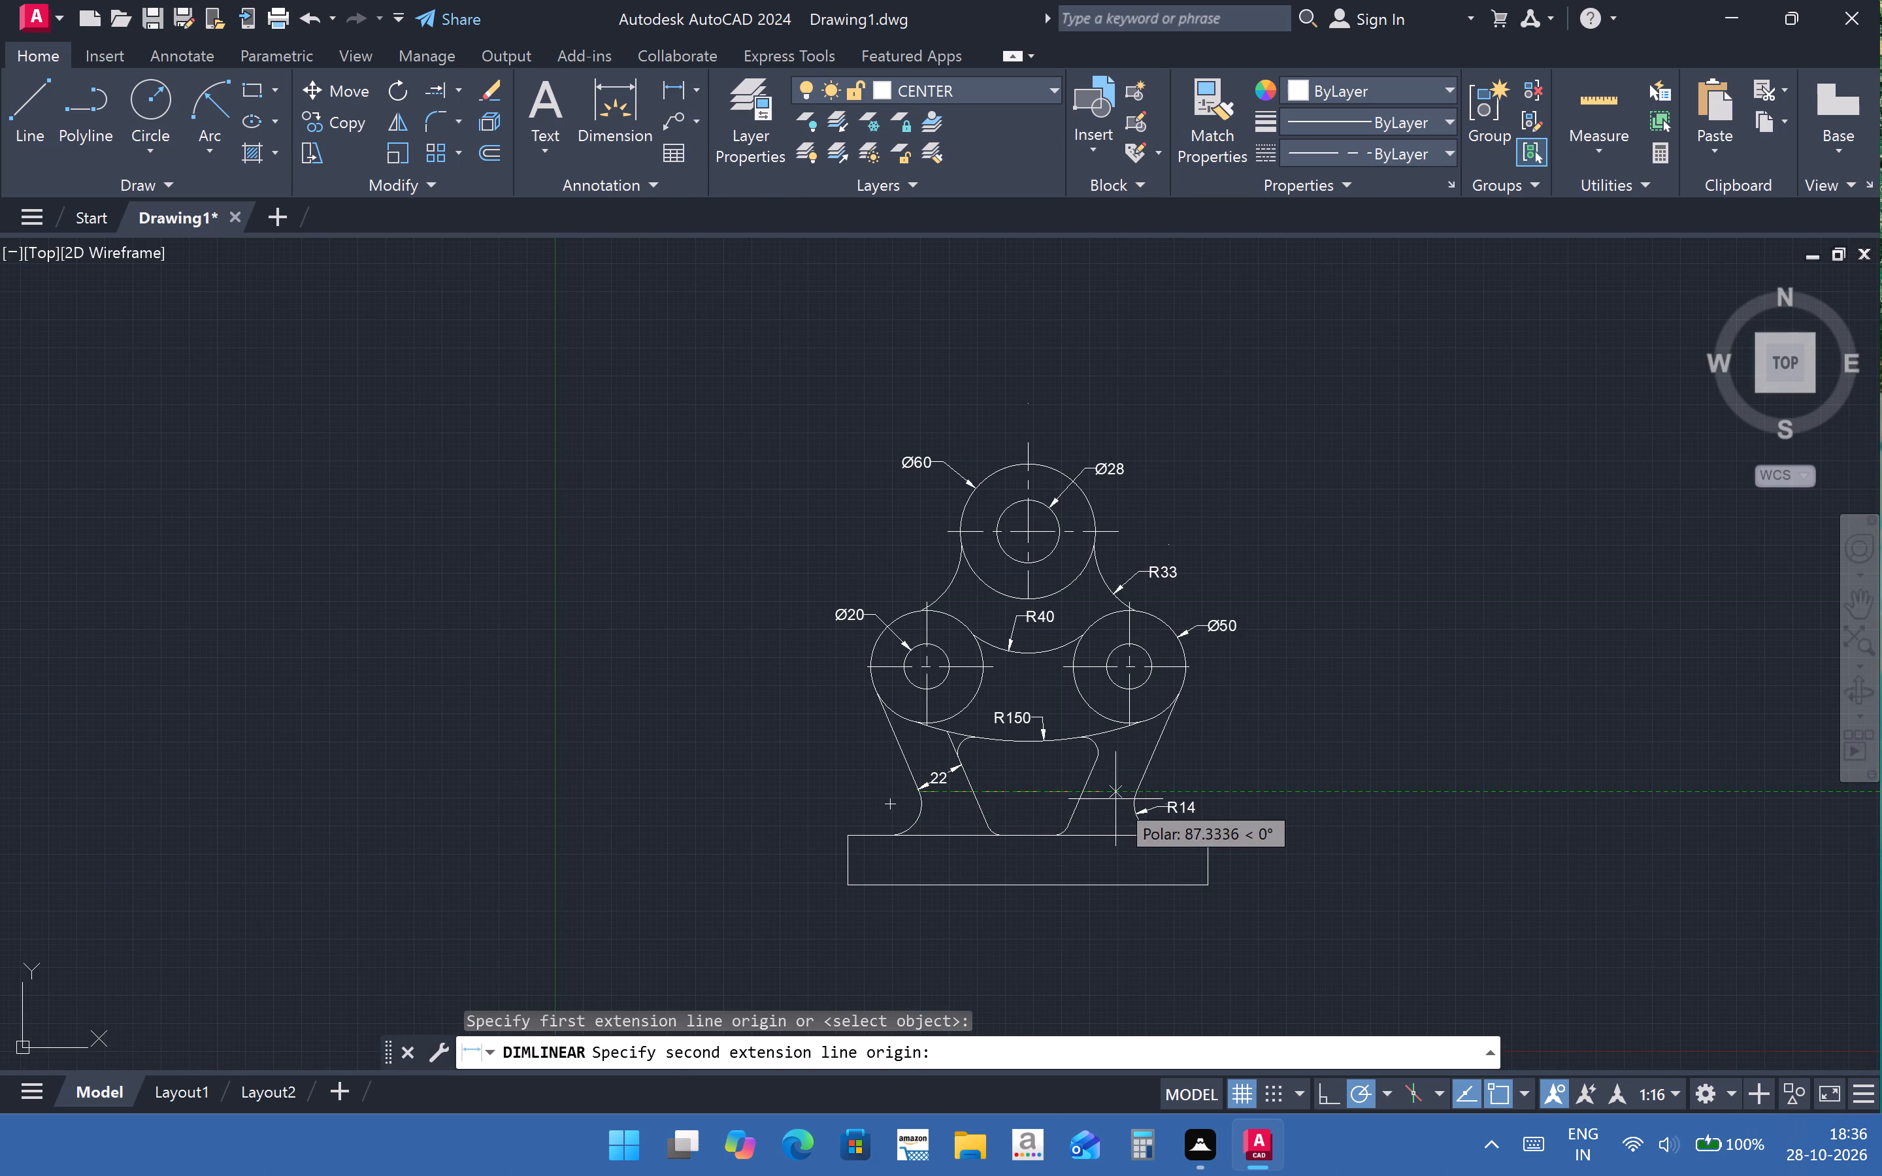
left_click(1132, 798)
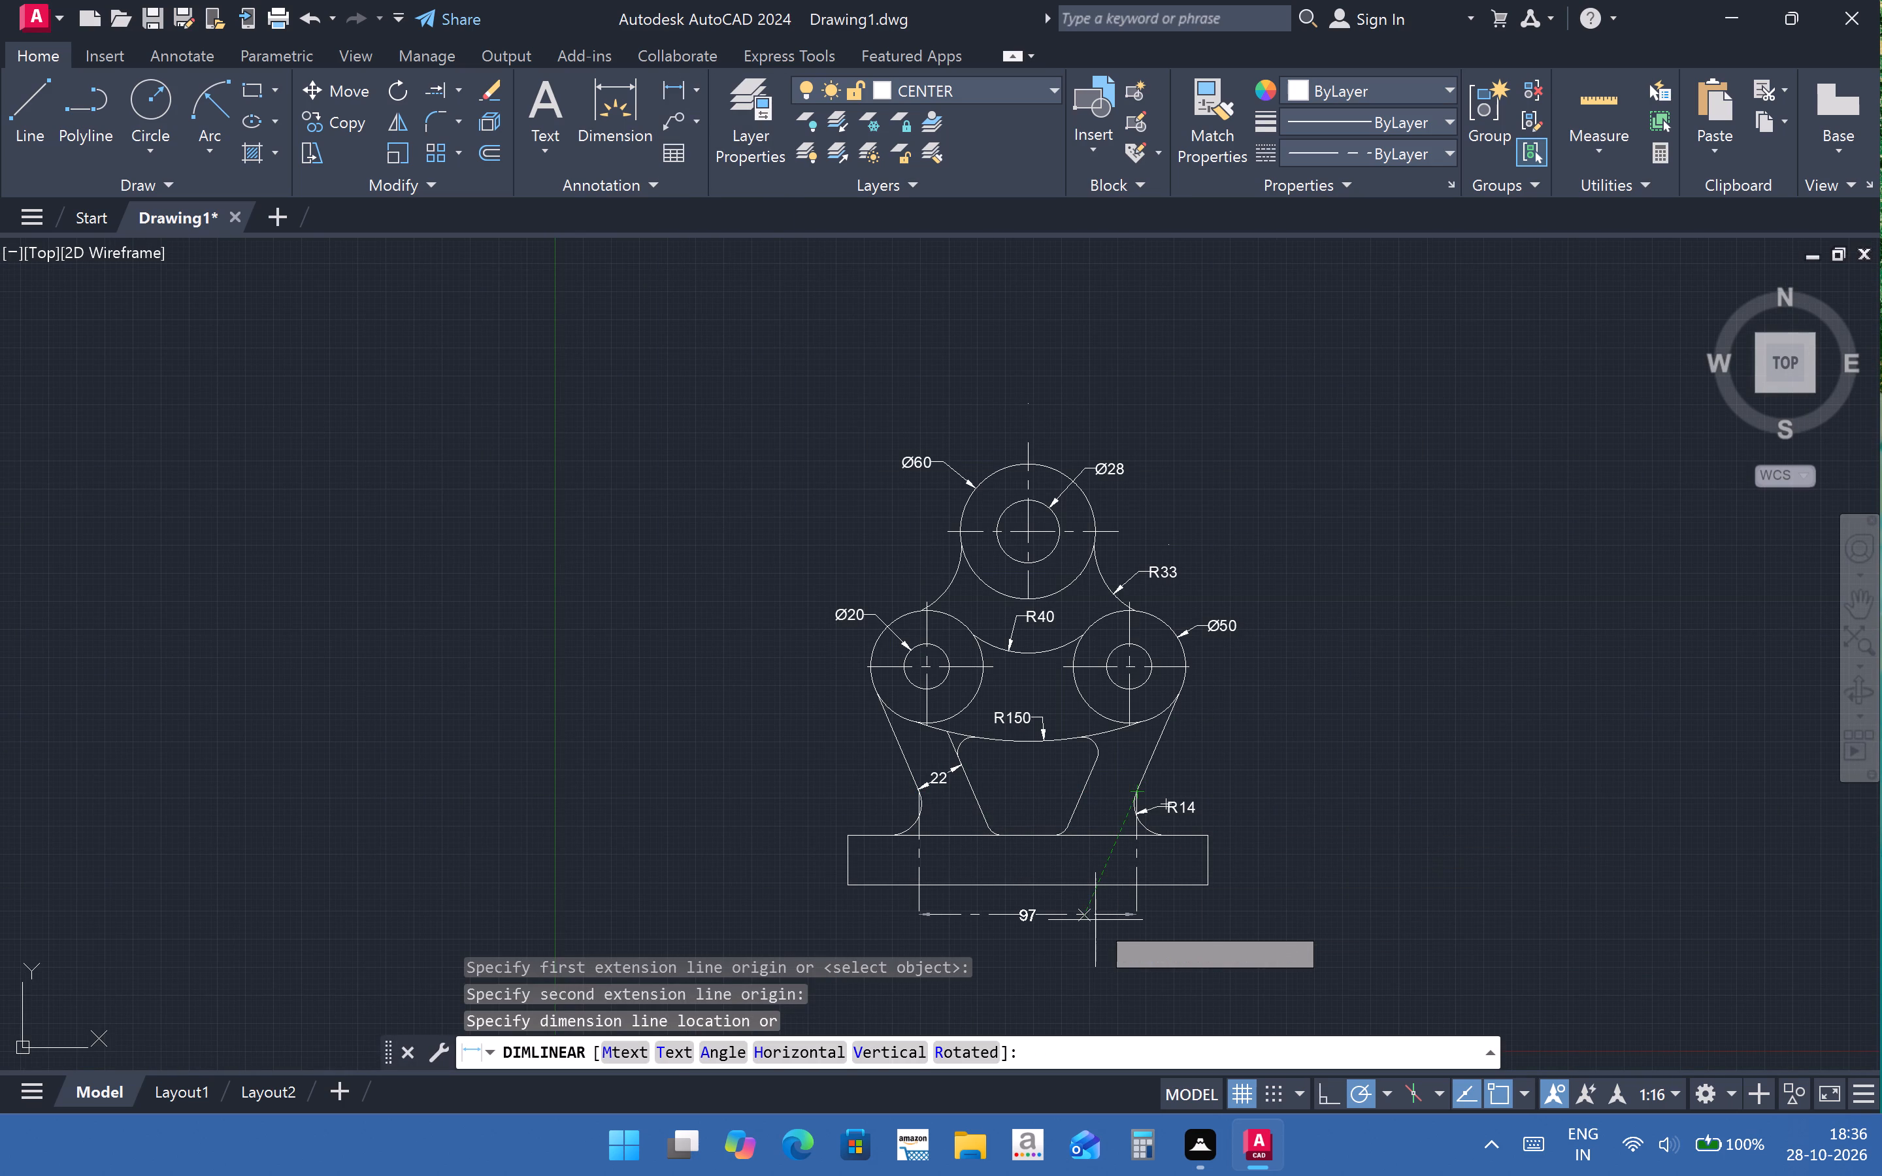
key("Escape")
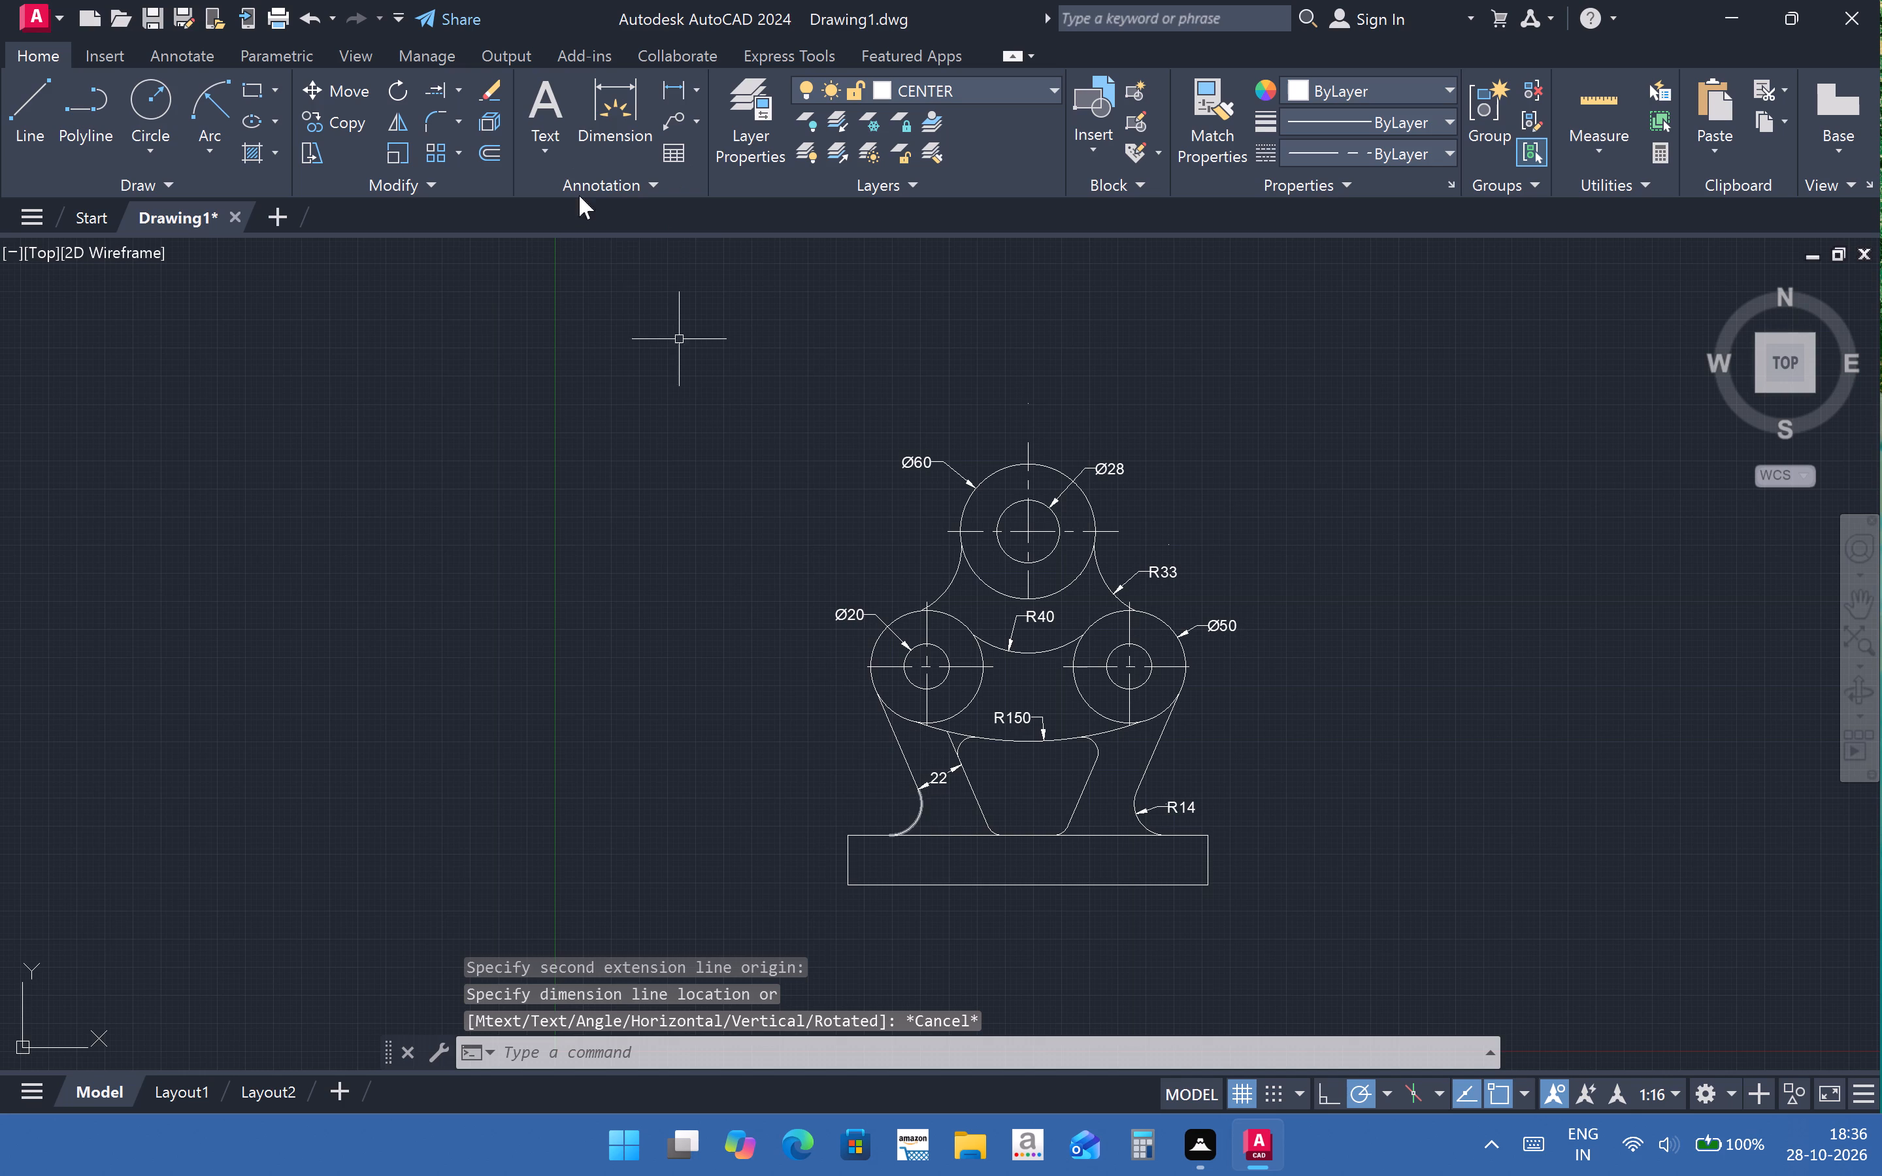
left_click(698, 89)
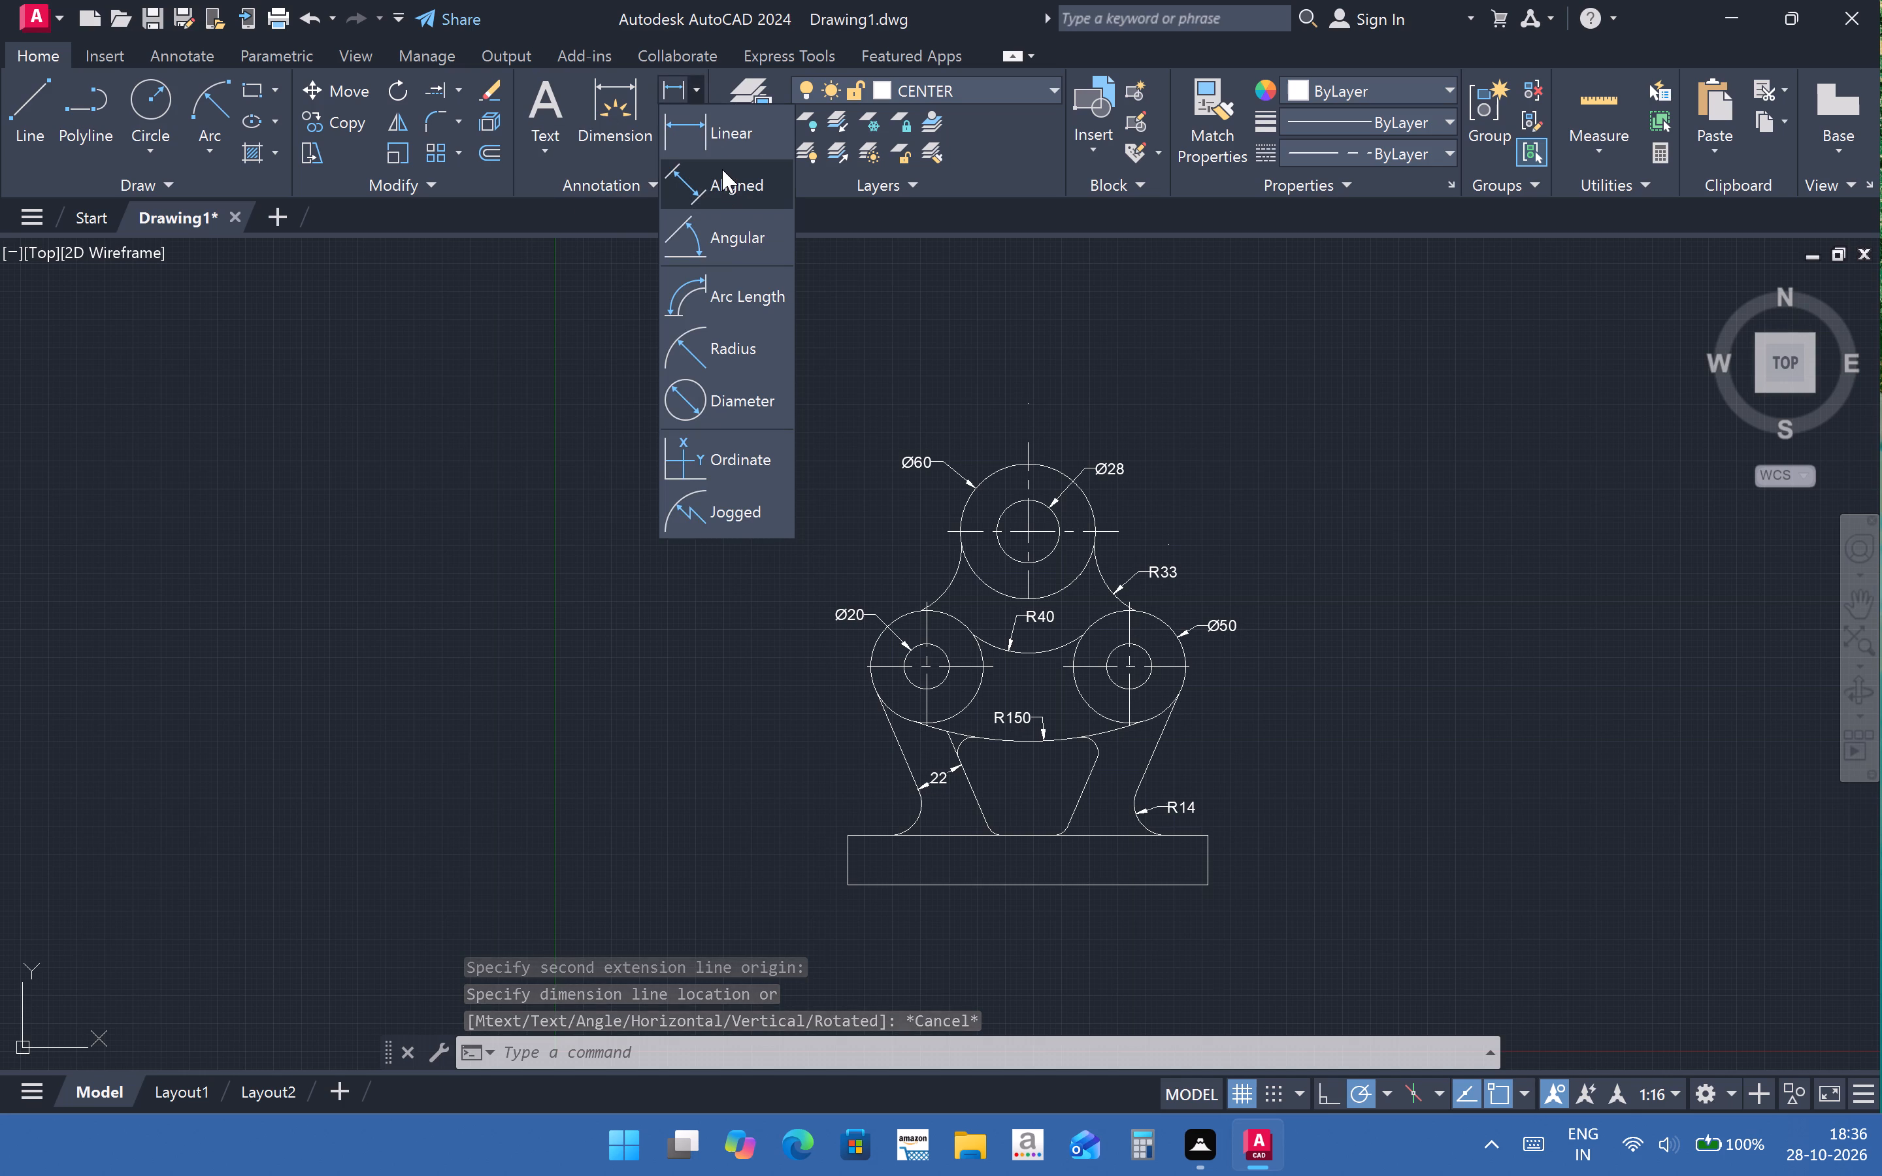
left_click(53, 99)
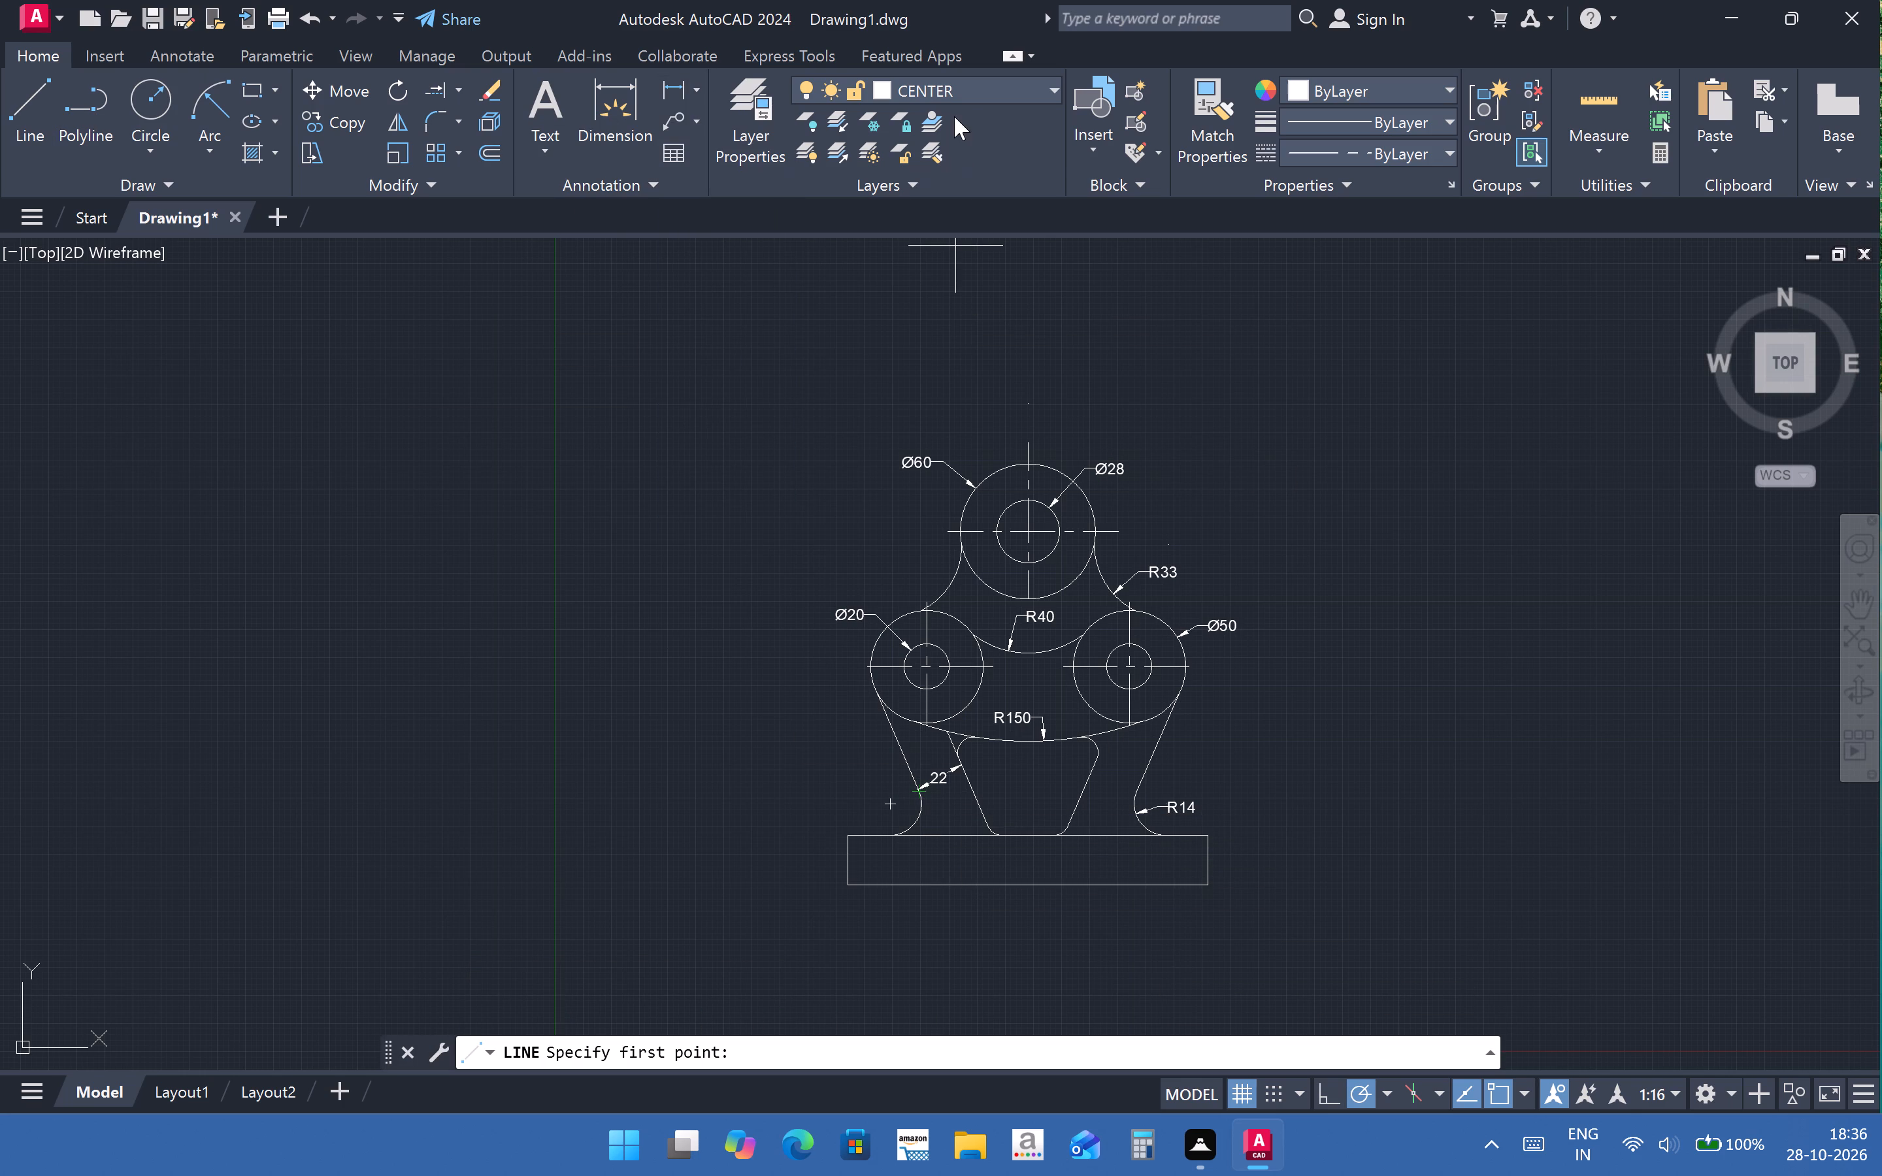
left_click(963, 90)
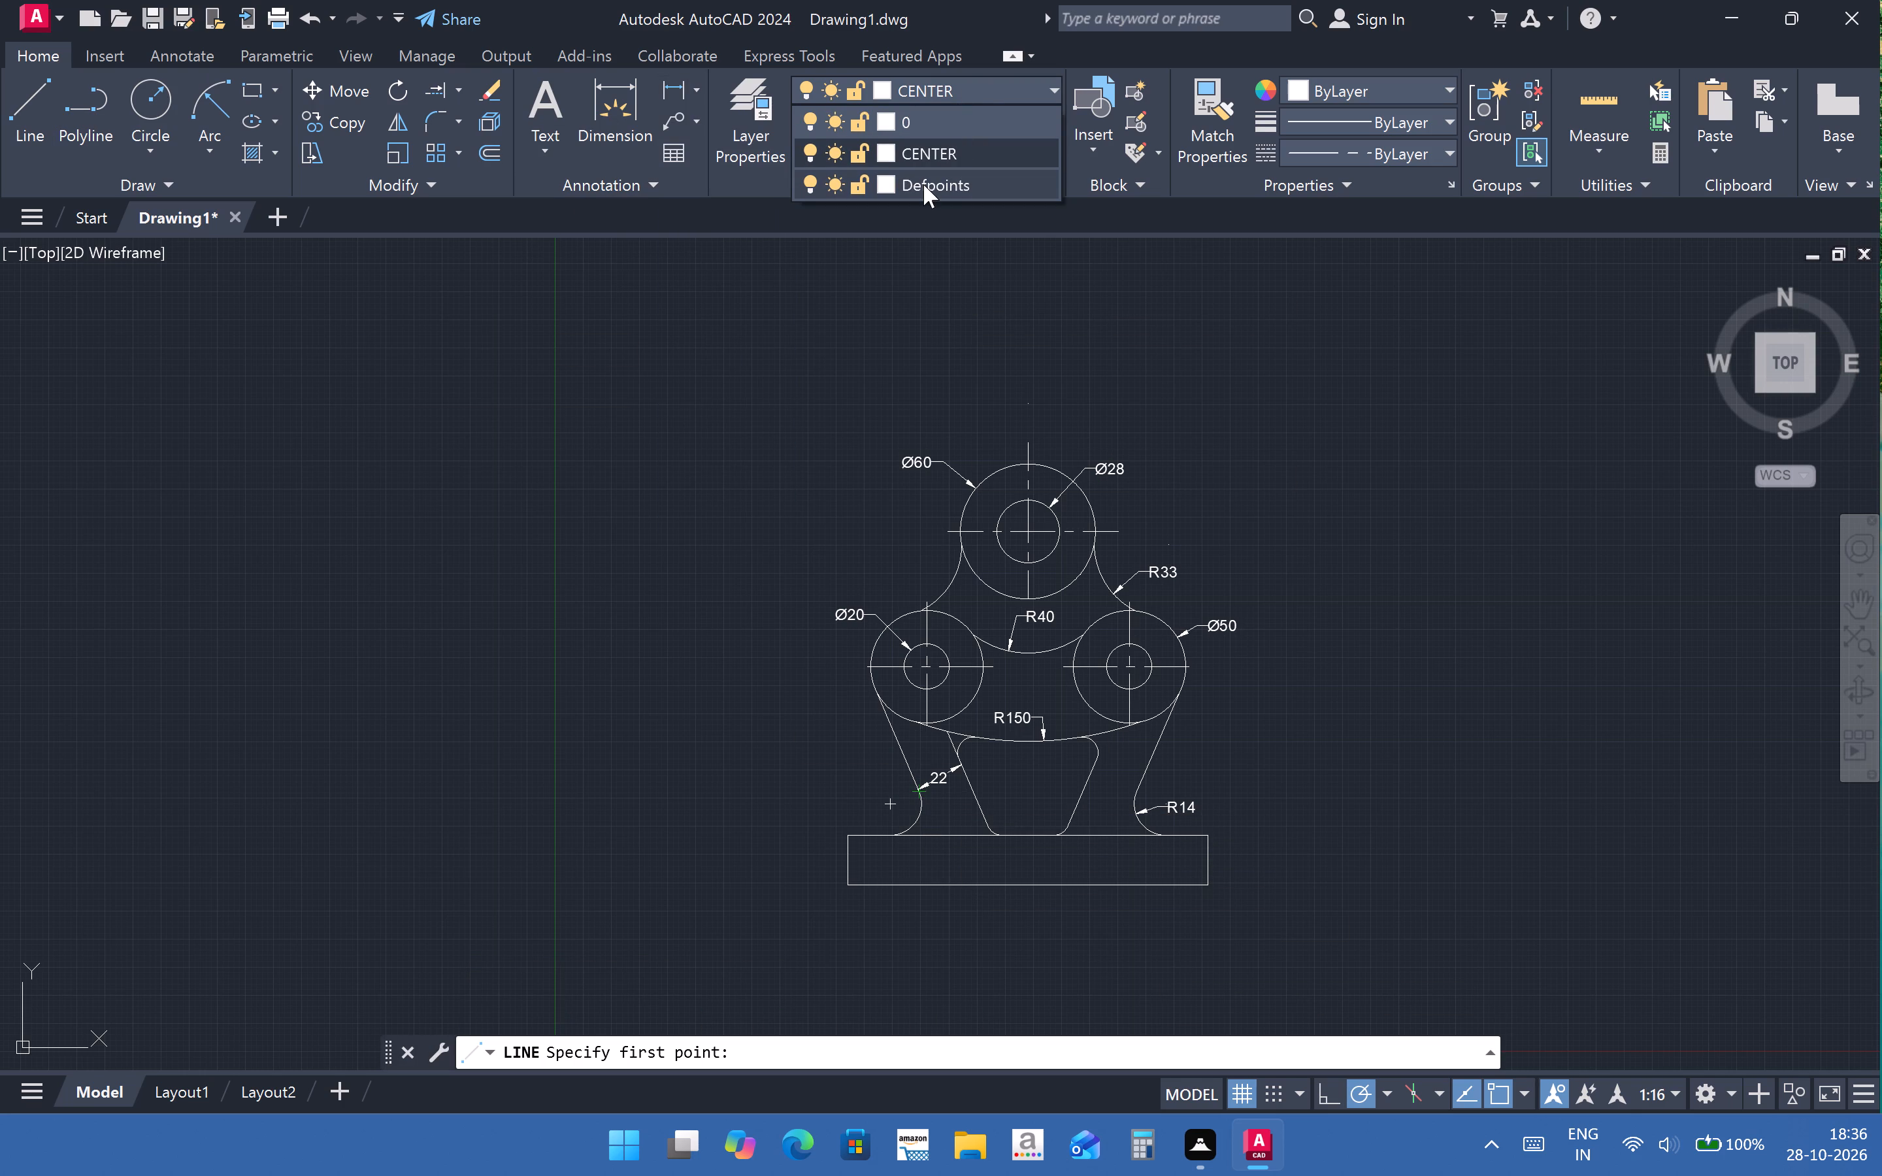
Create a layer named thin with Continuous linetype and 0.09 mm lineweight, and make it the current layer.
double_click(743, 105)
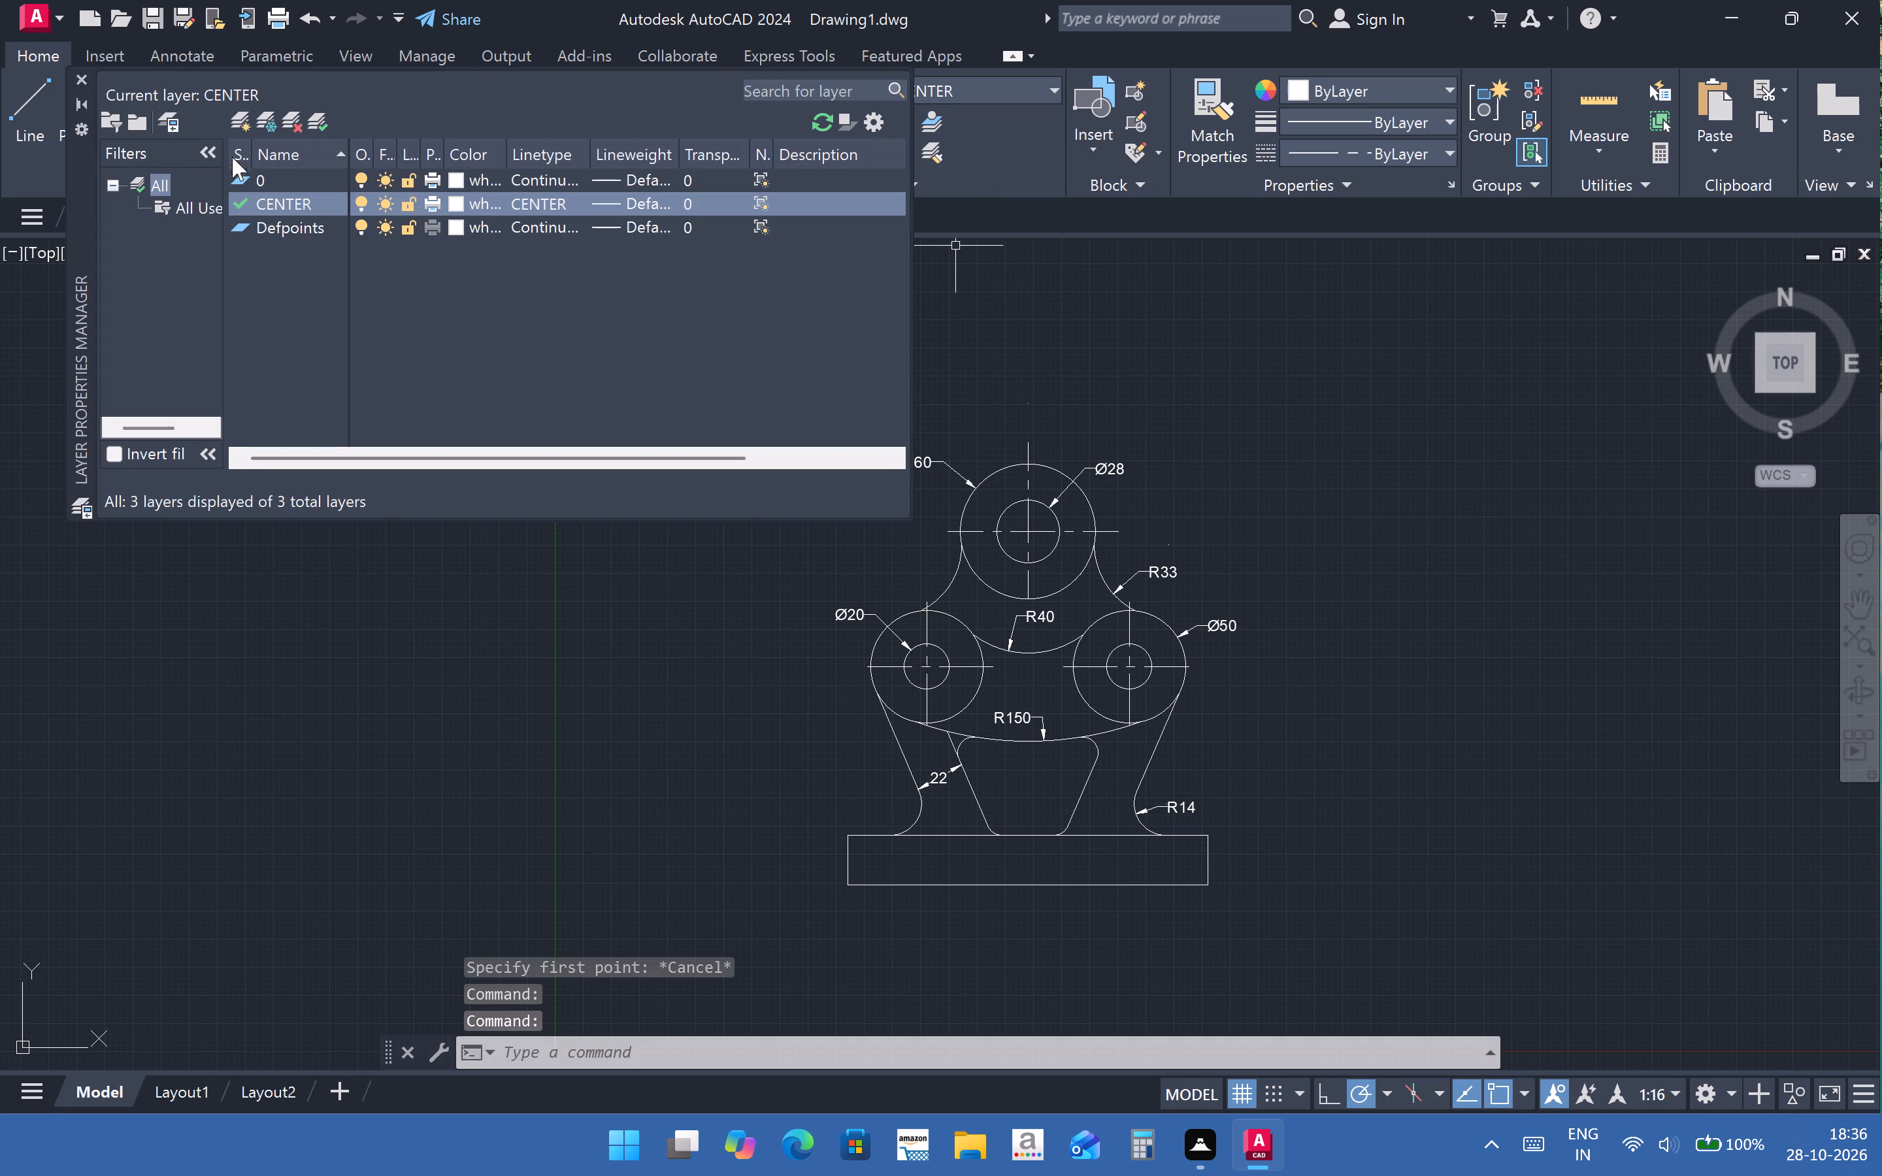
left_click(234, 114)
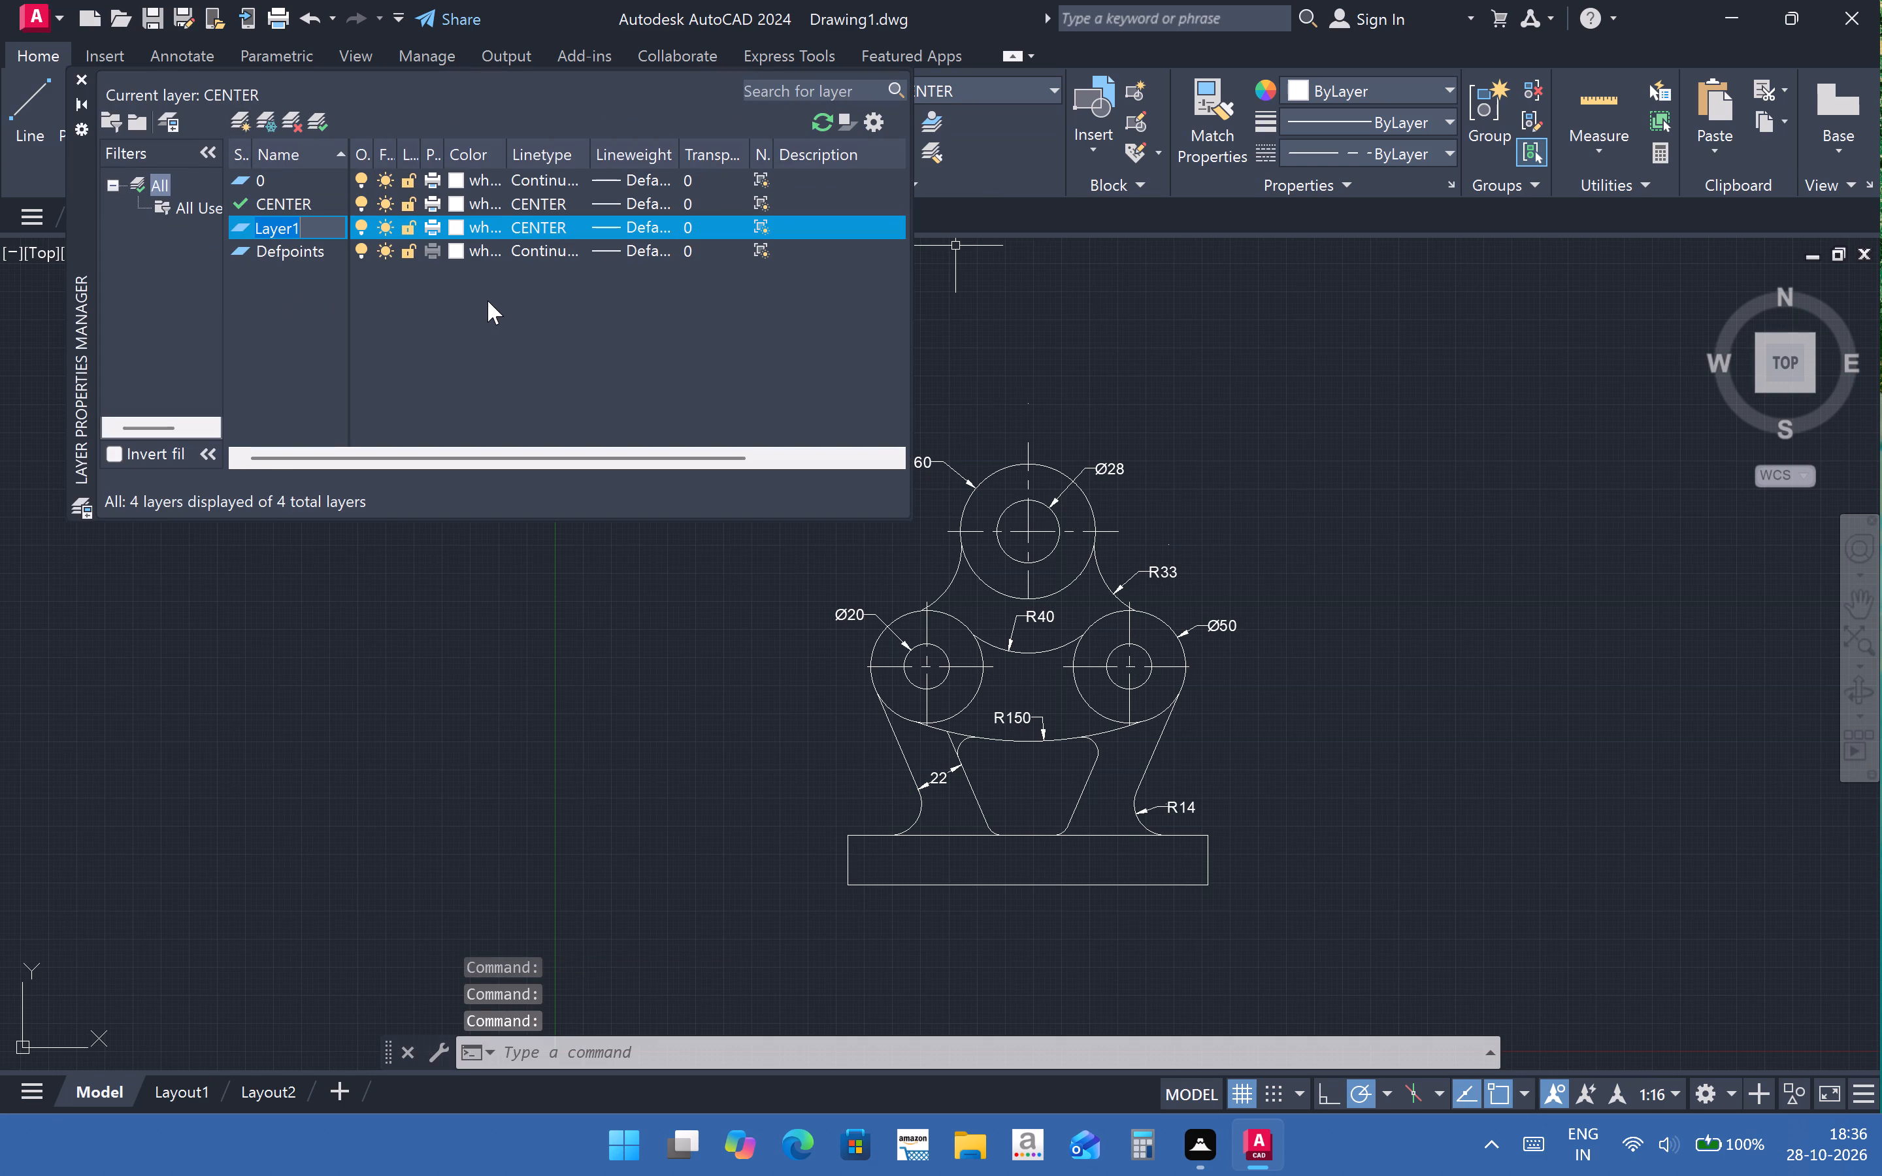
key("BackSpace")
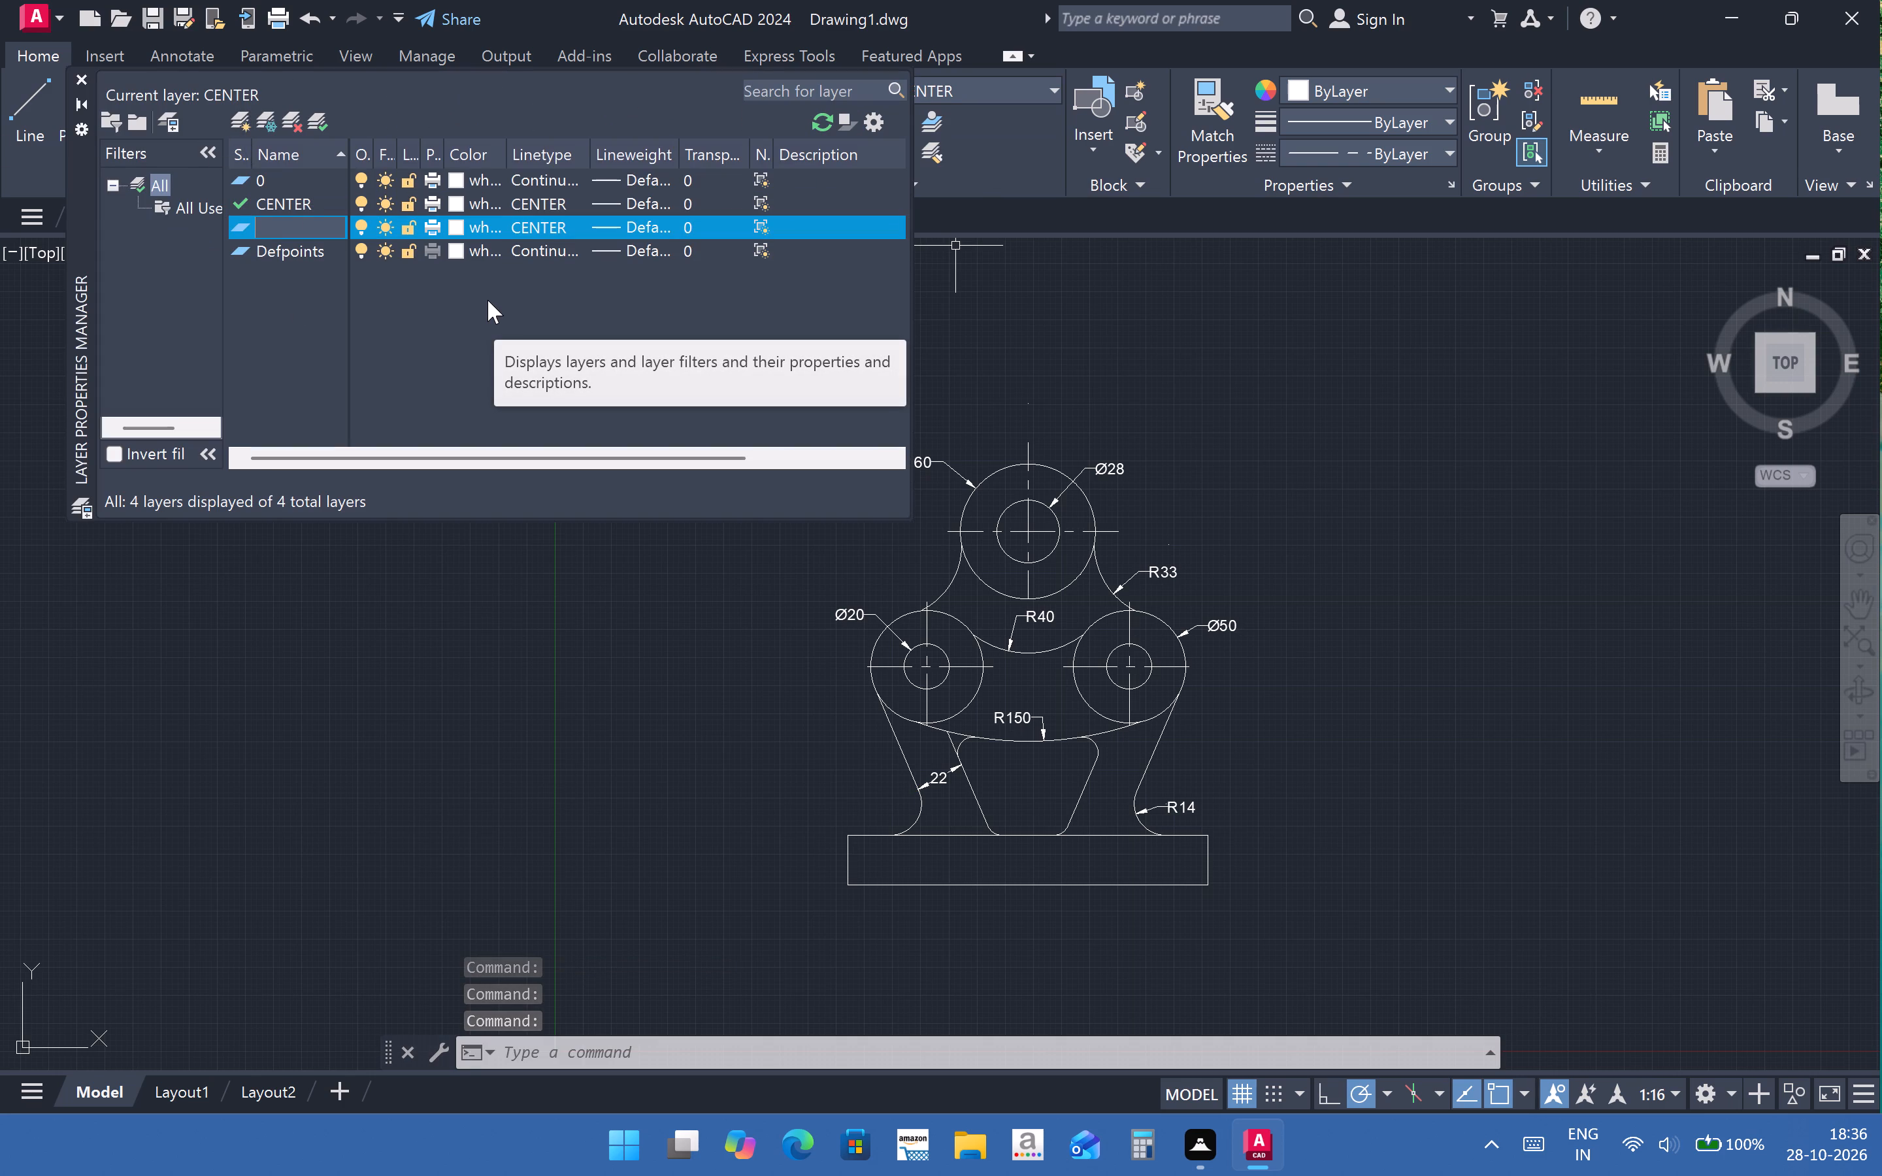
type("thin")
left_click(487, 297)
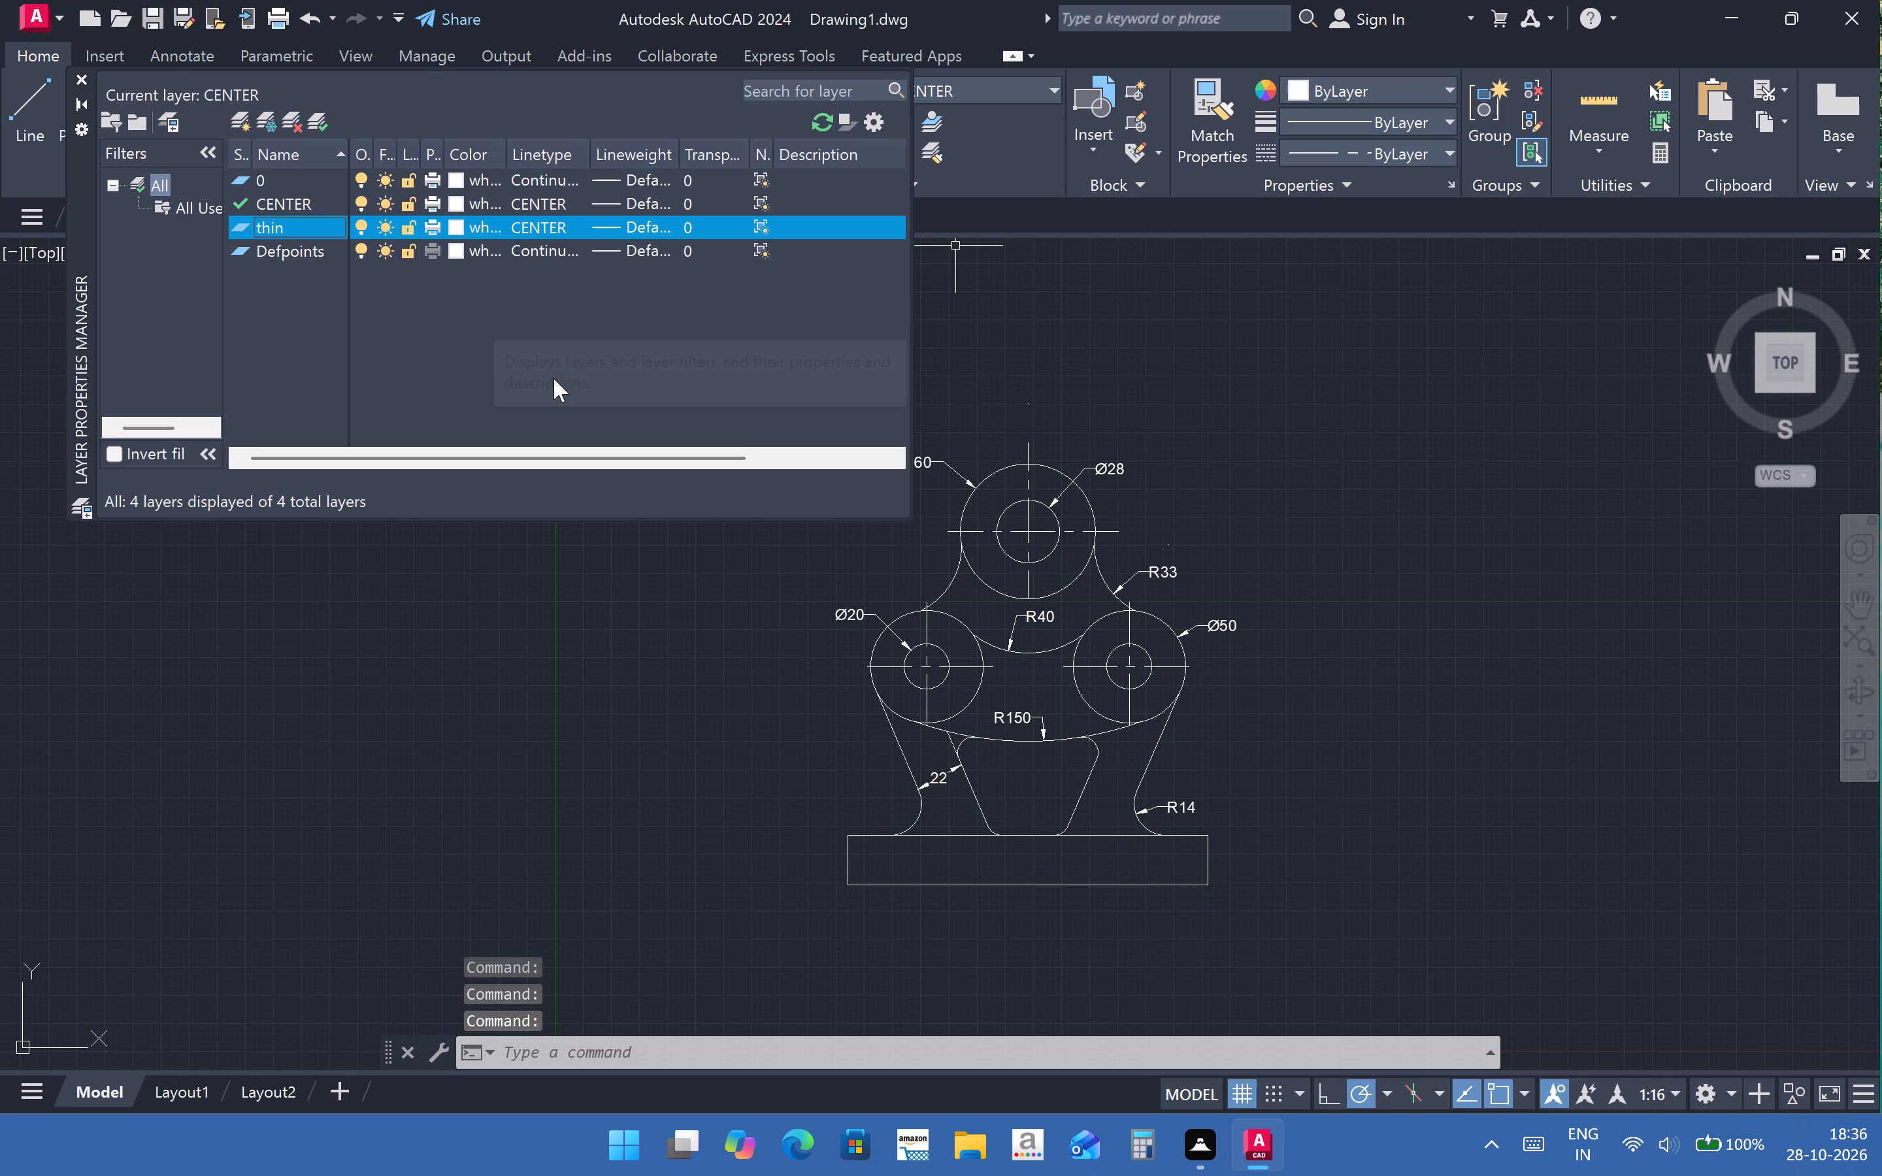
left_click(555, 225)
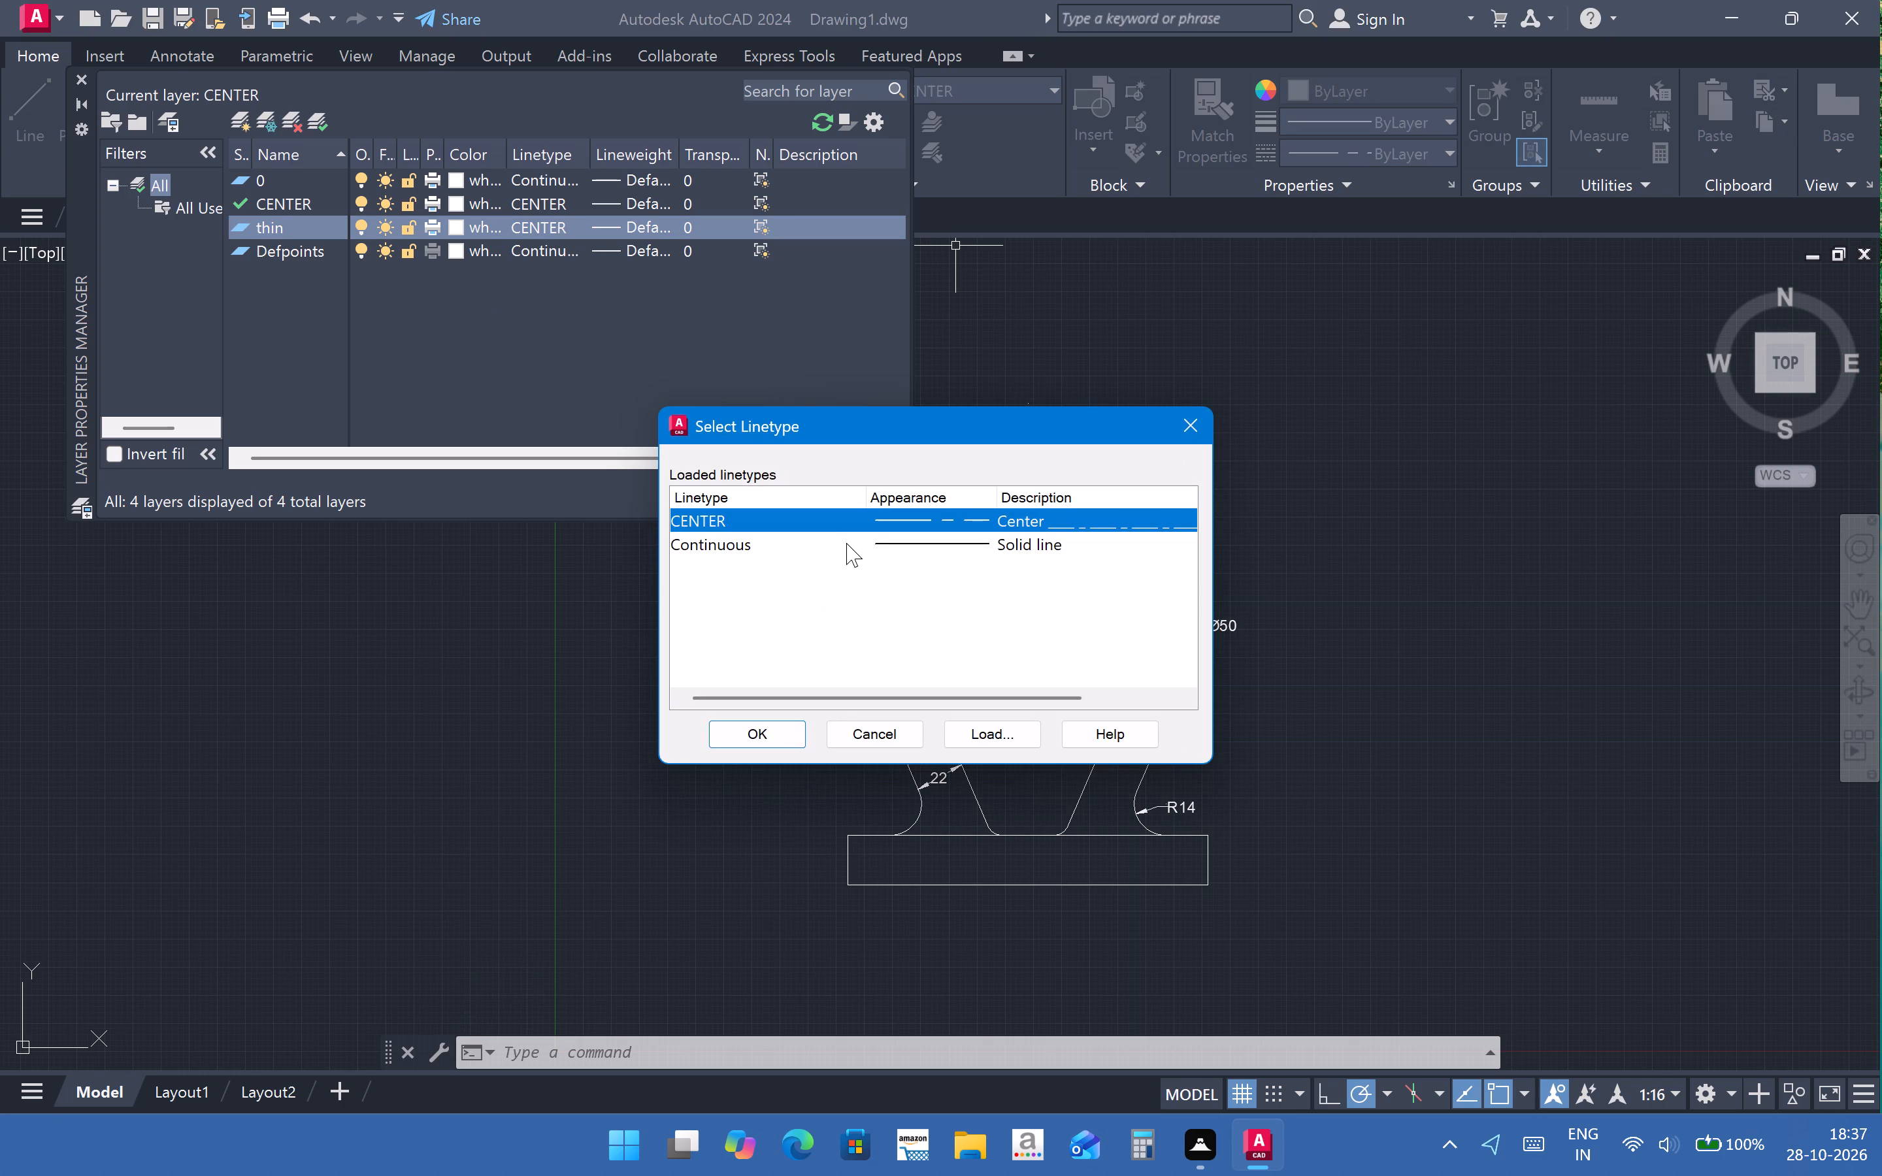
left_click(785, 543)
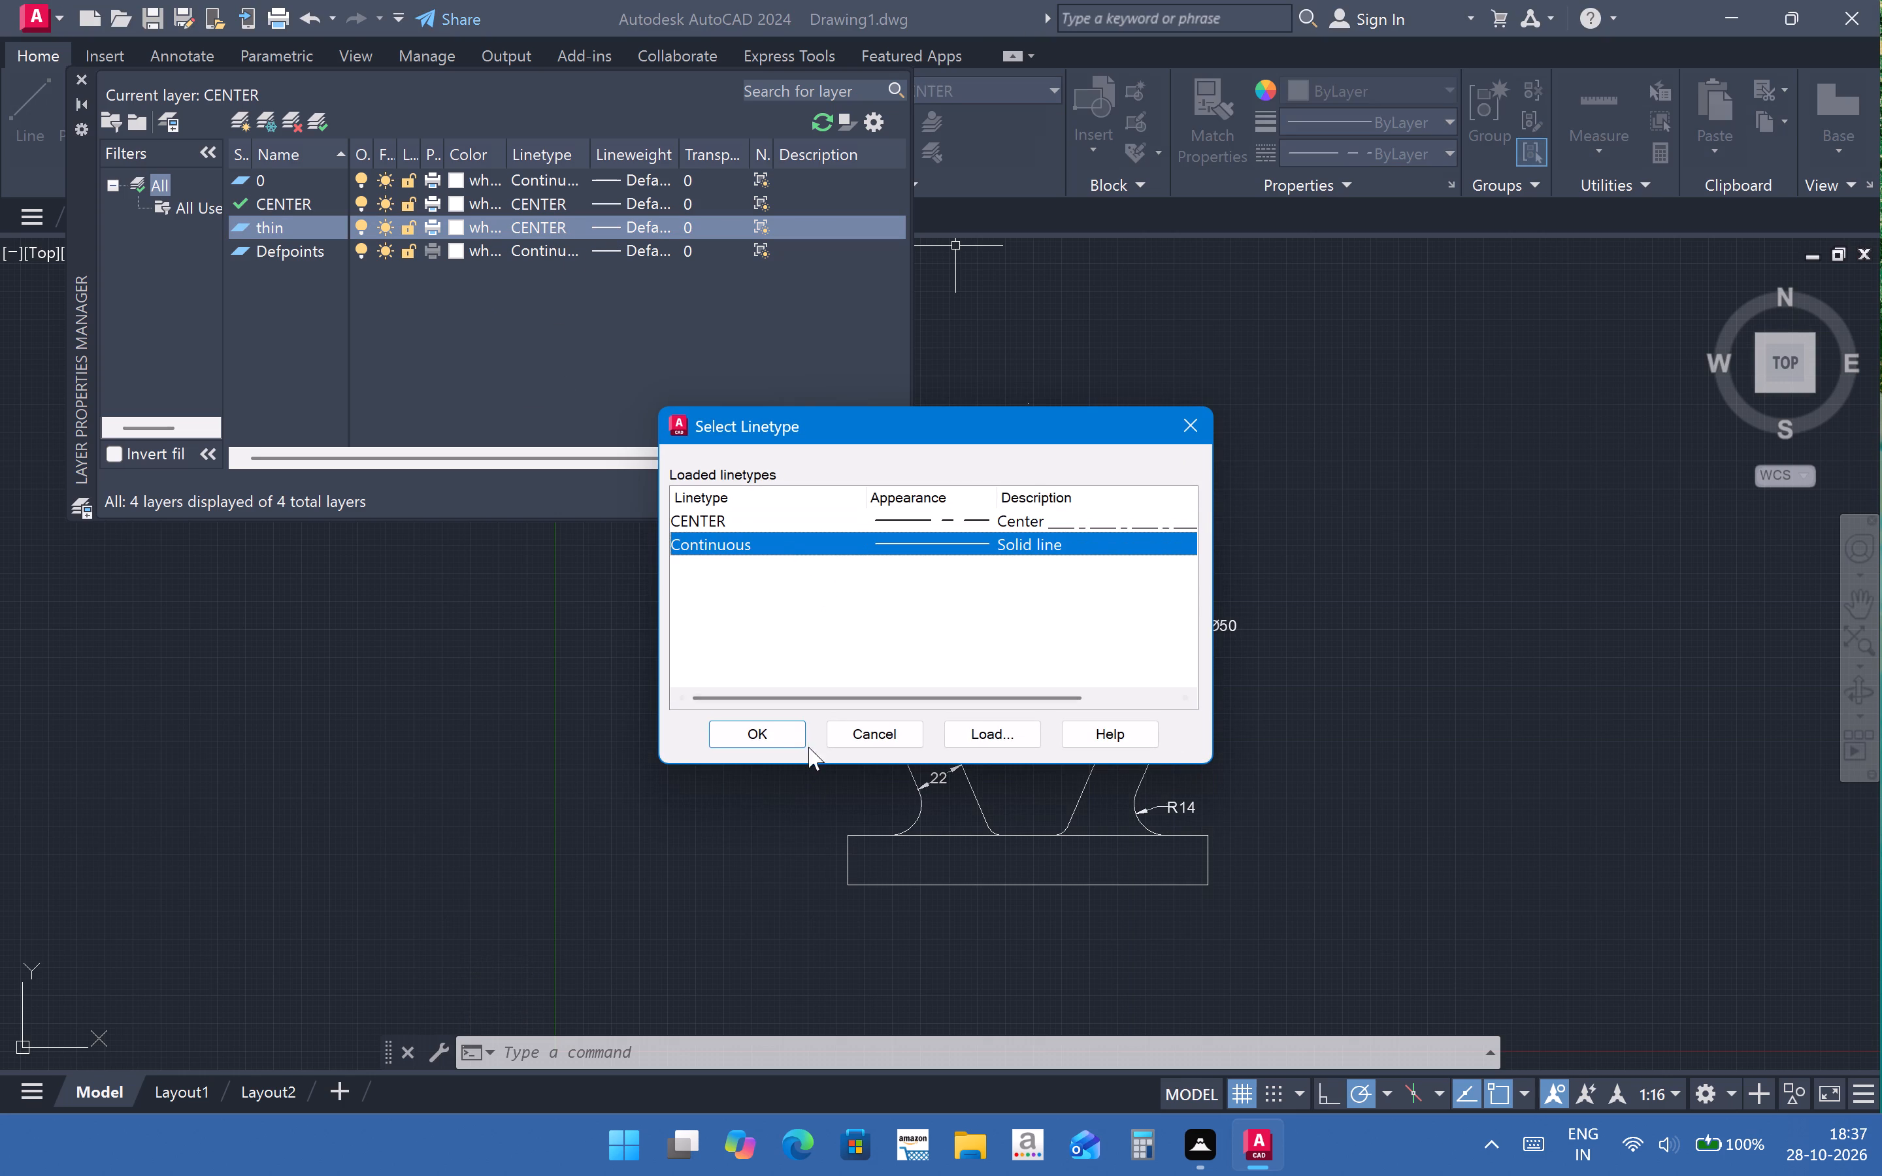
left_click(774, 741)
left_click(648, 225)
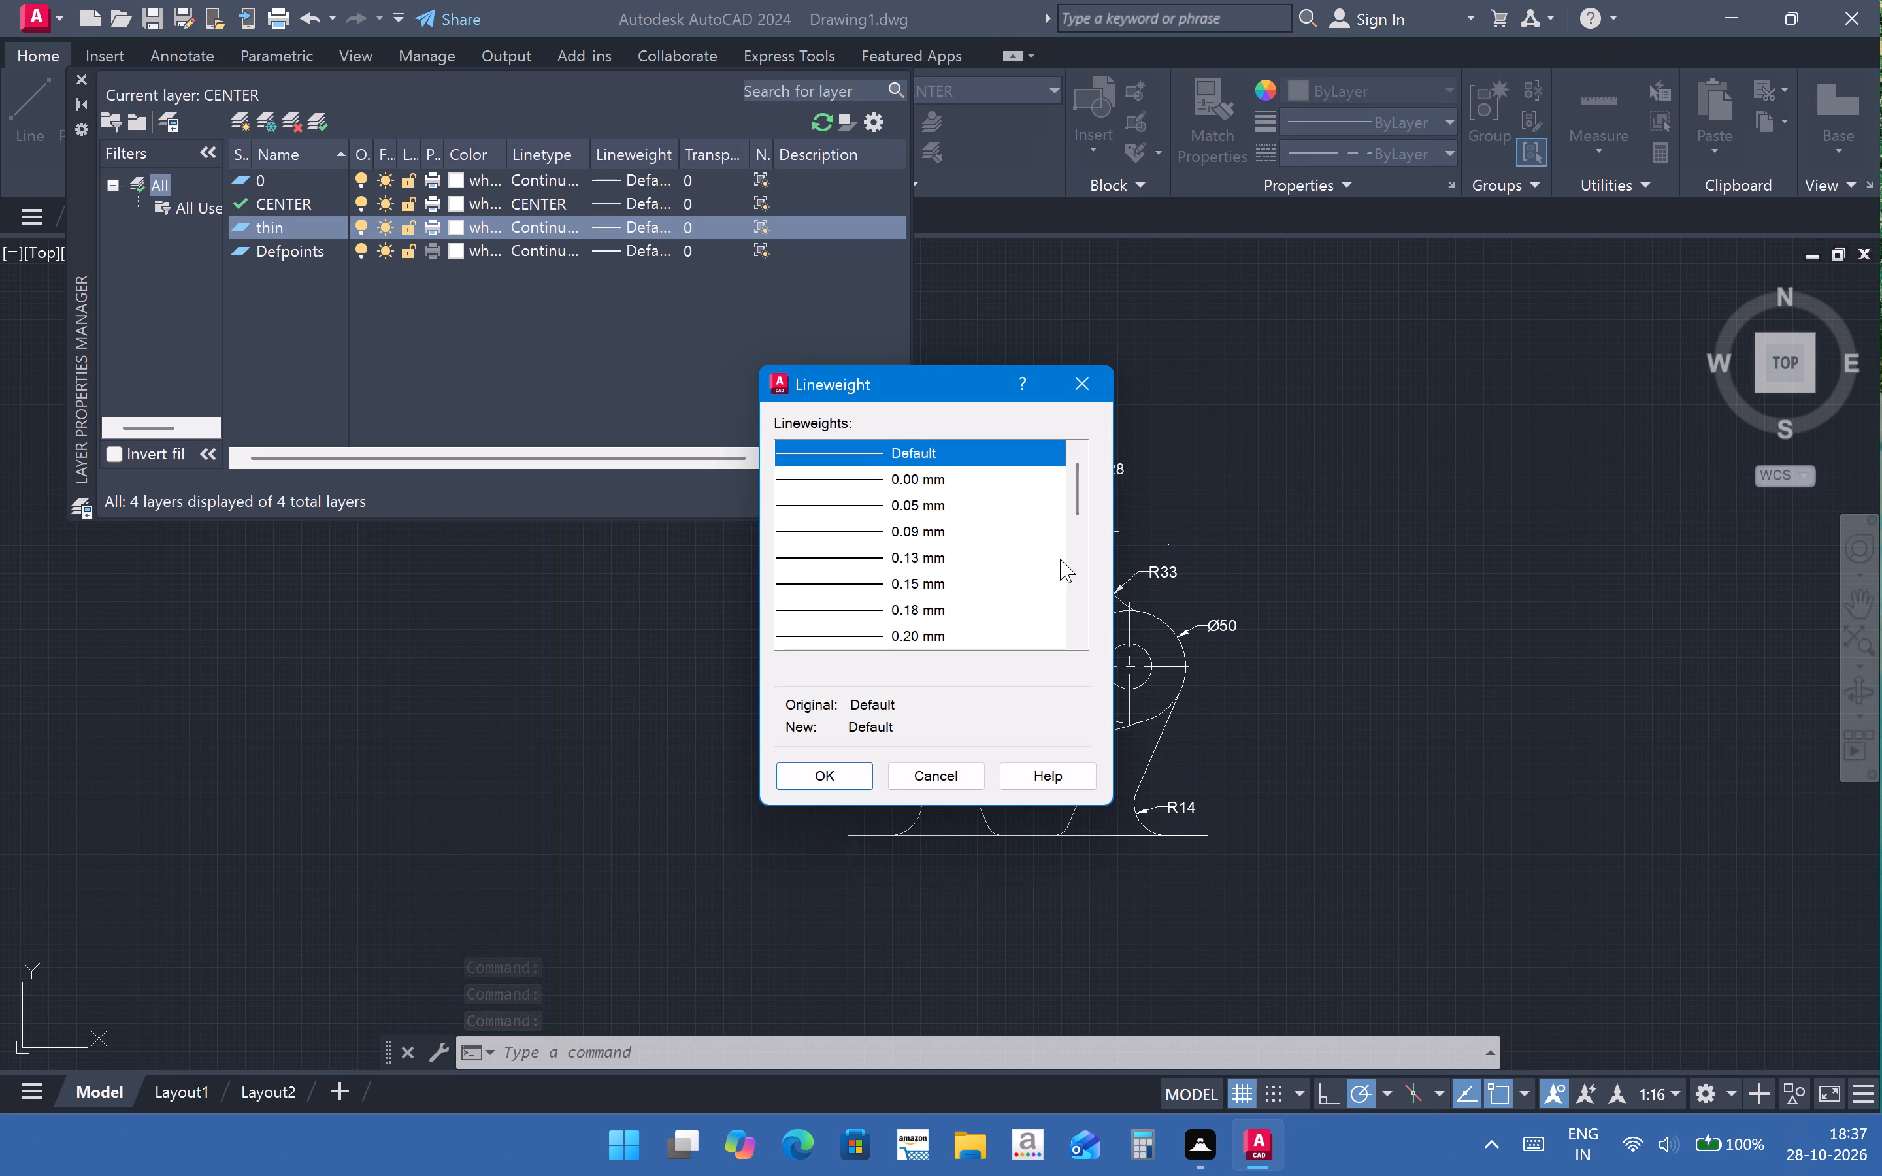
left_click(840, 532)
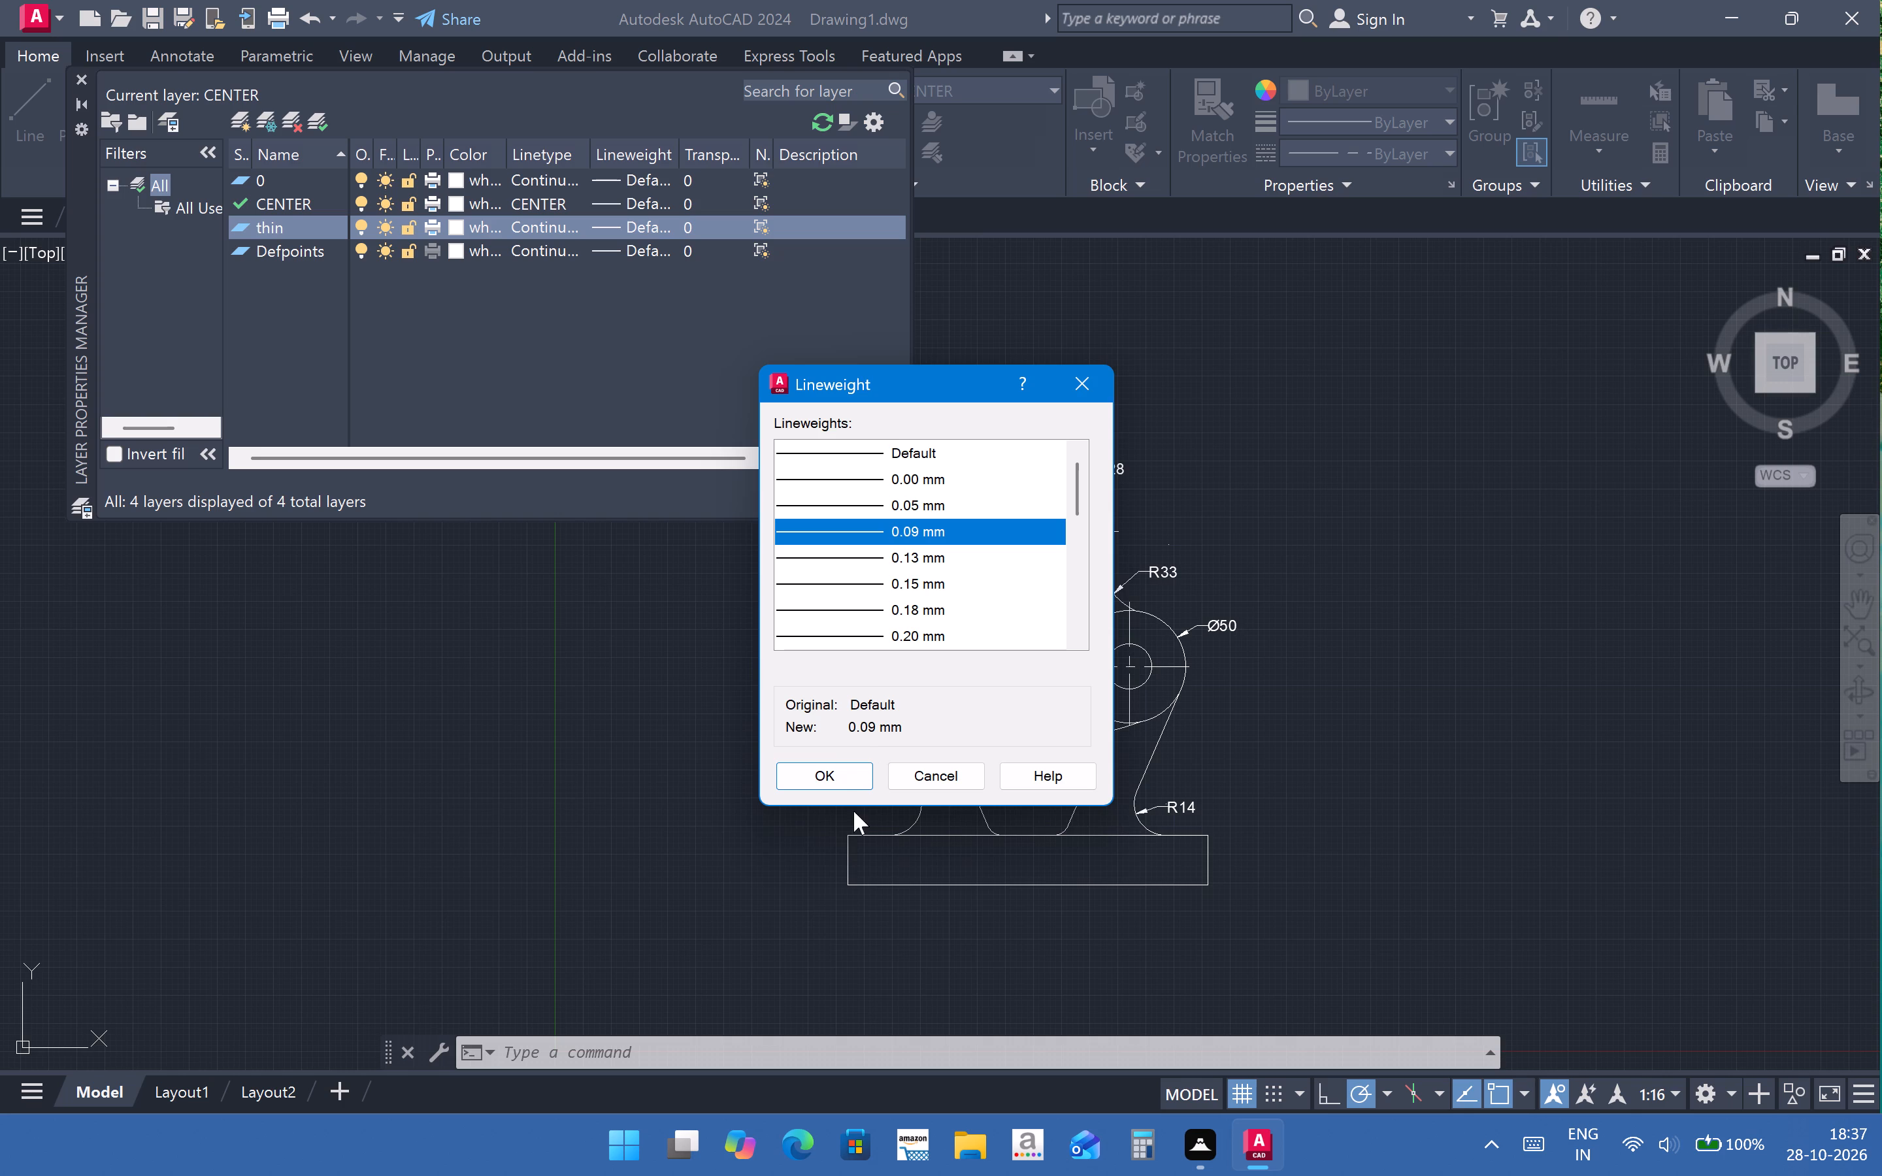
left_click(852, 790)
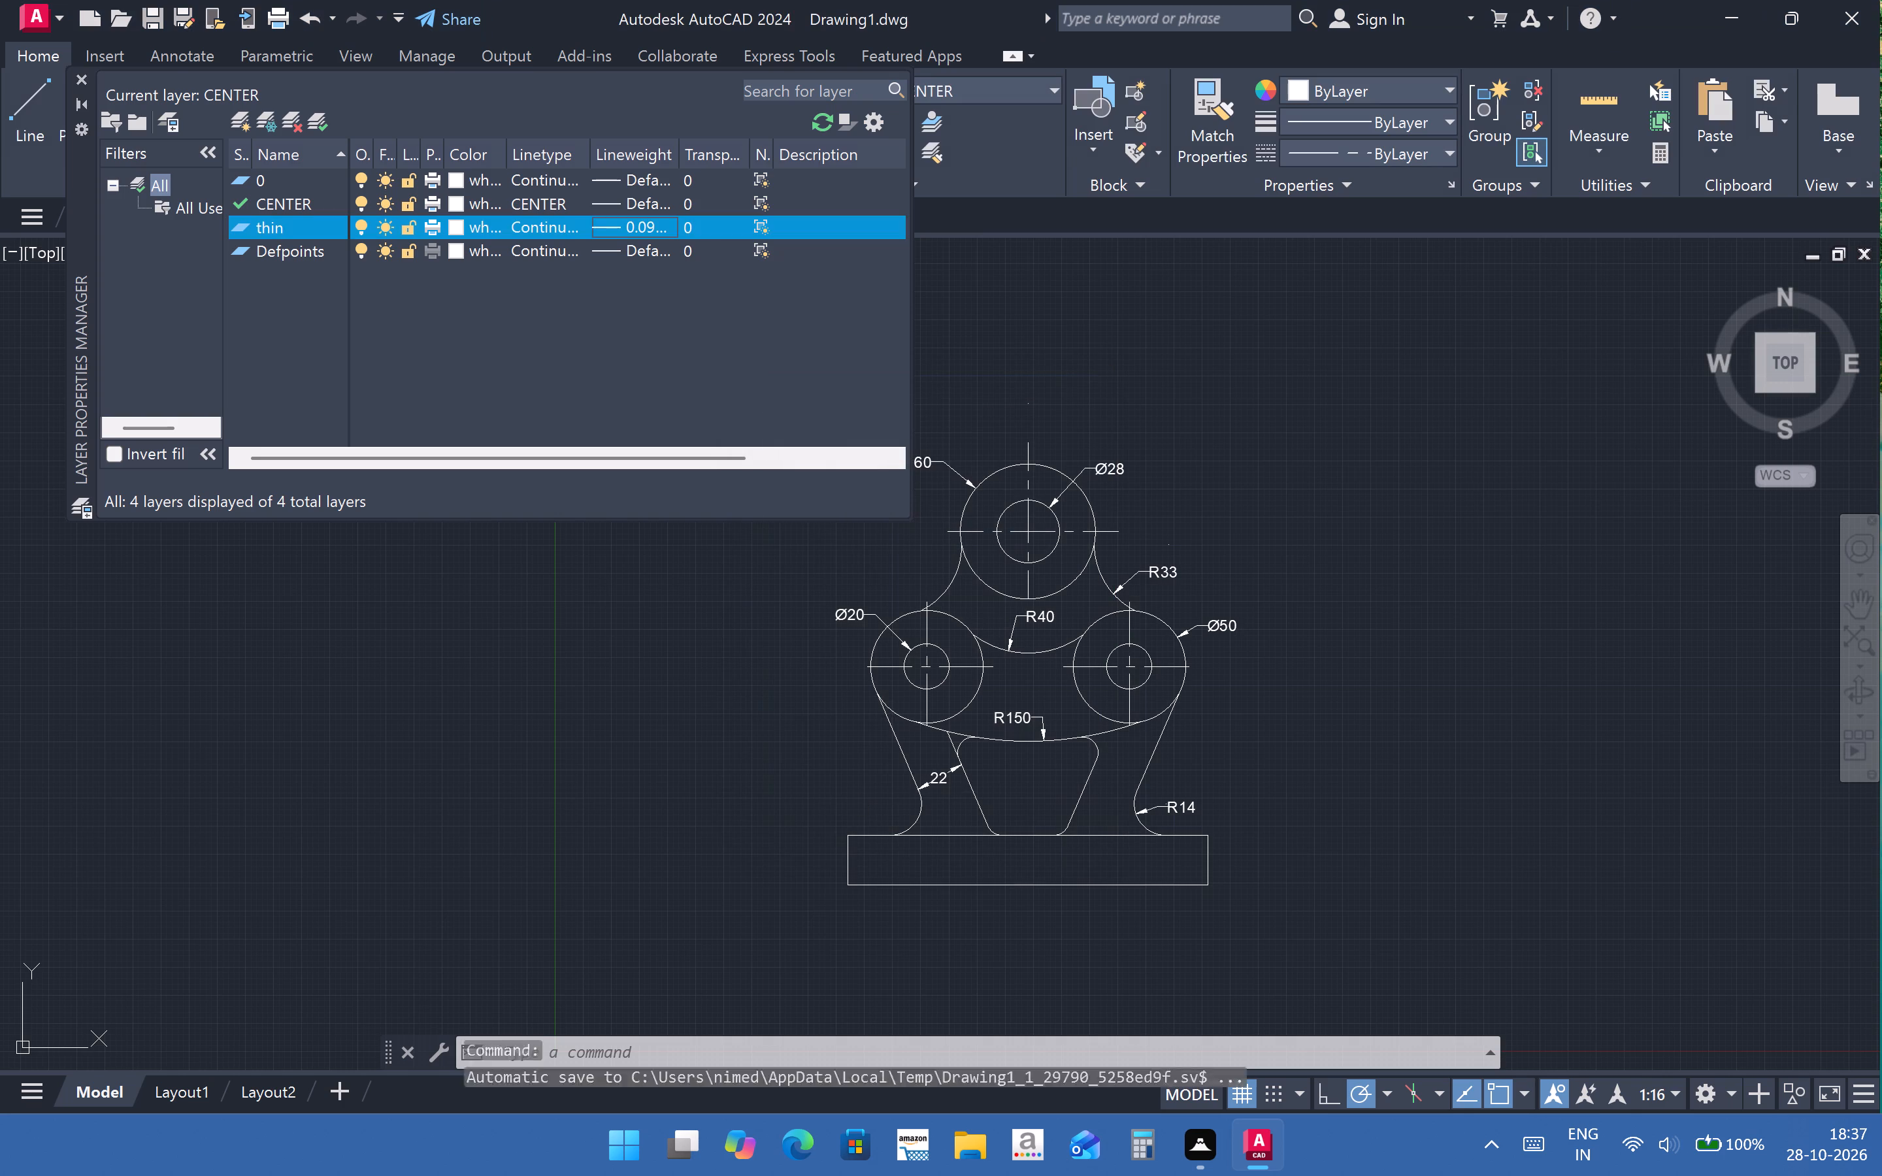
left_click(696, 227)
left_click(1084, 508)
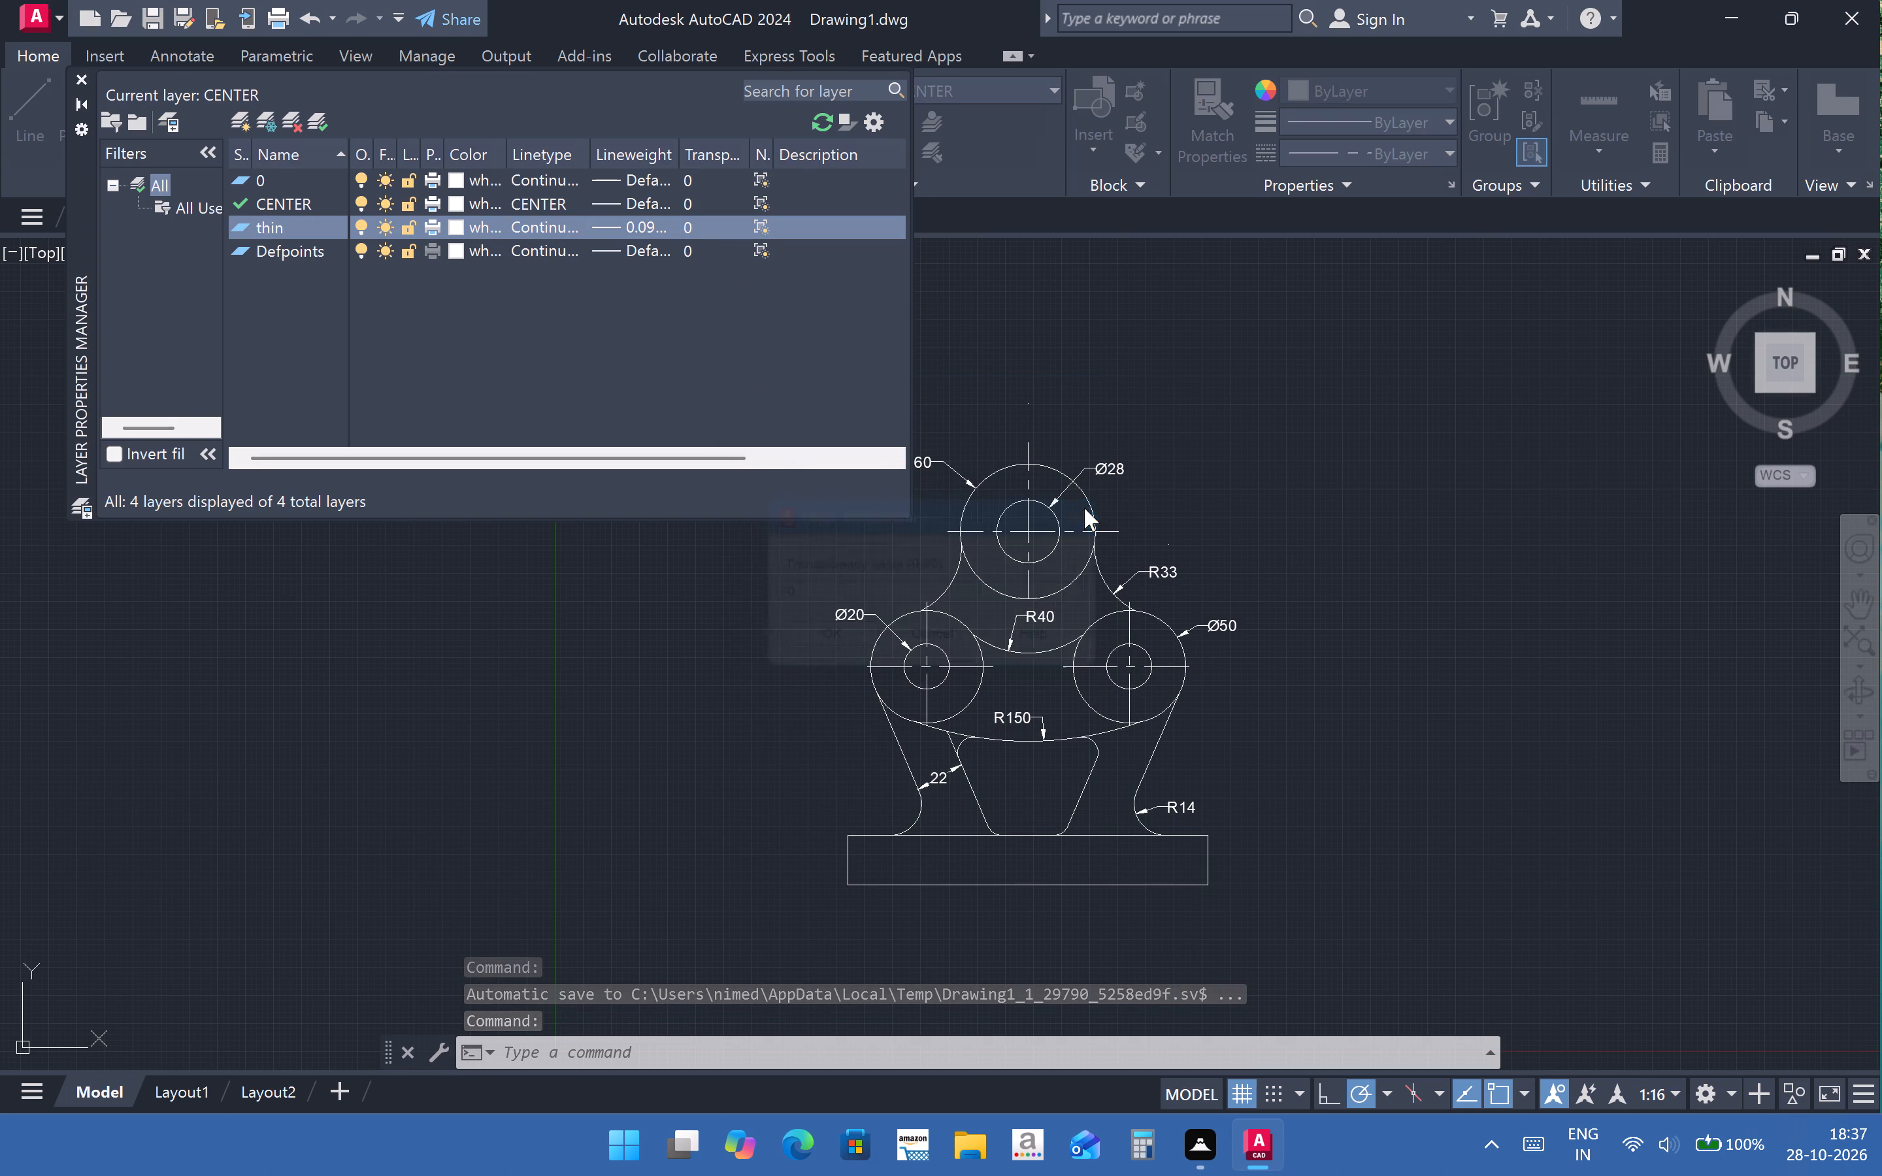
left_click(85, 70)
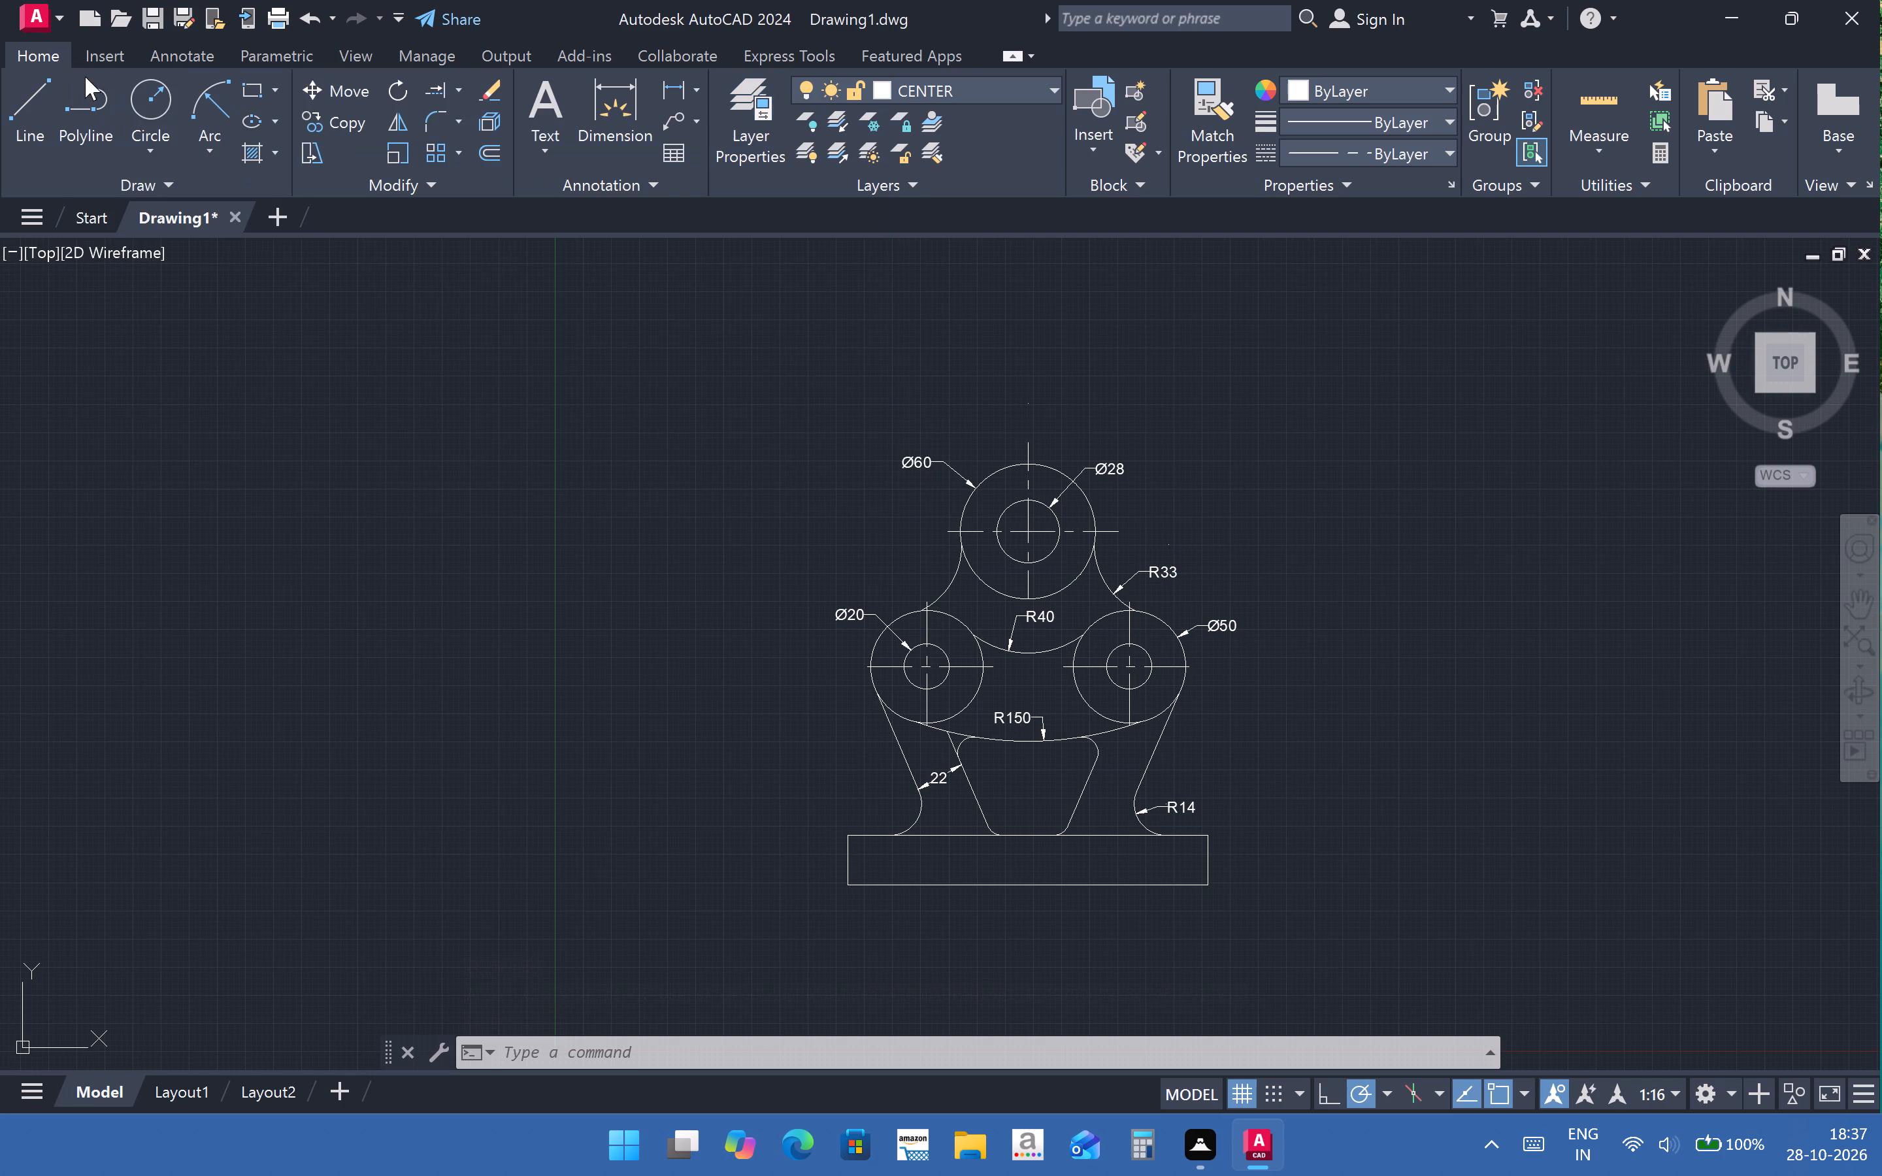
left_click(956, 86)
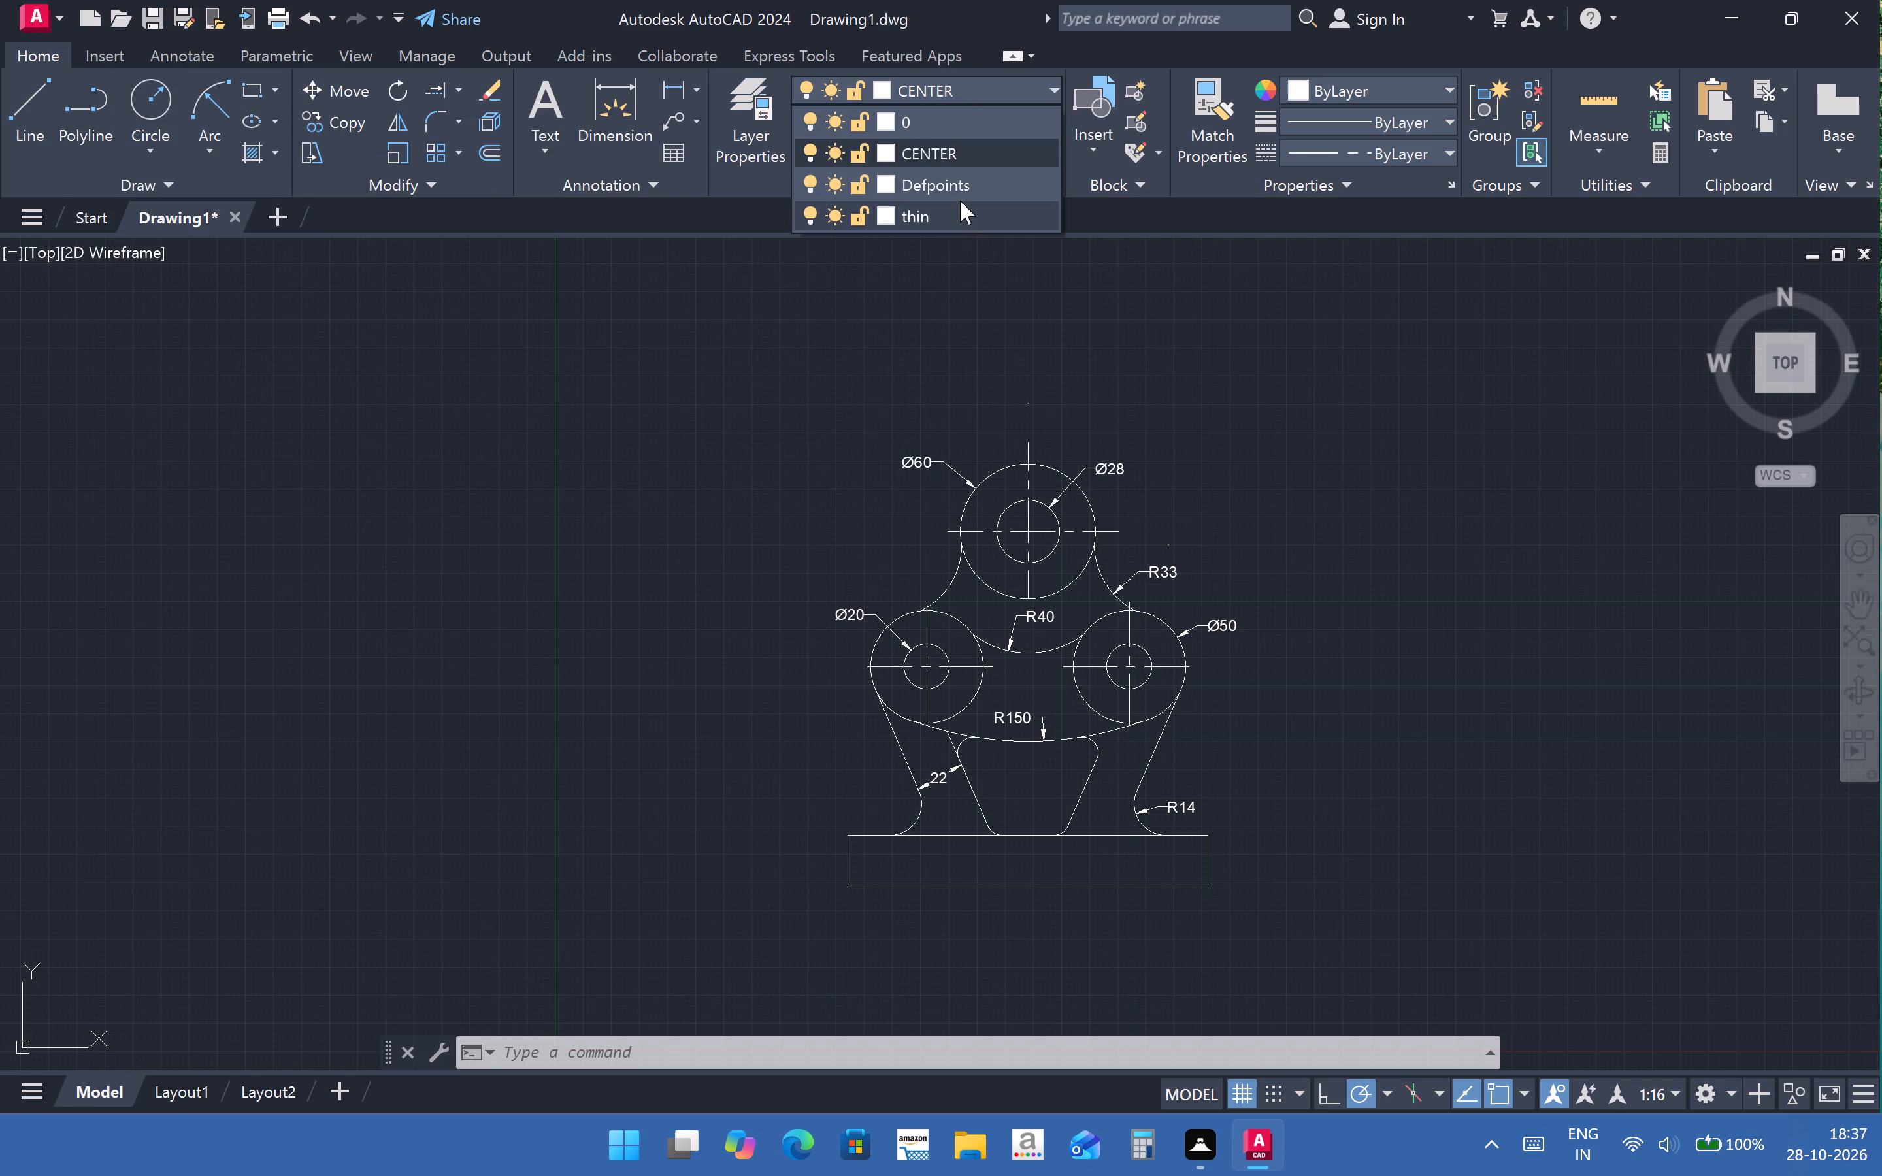
left_click(976, 214)
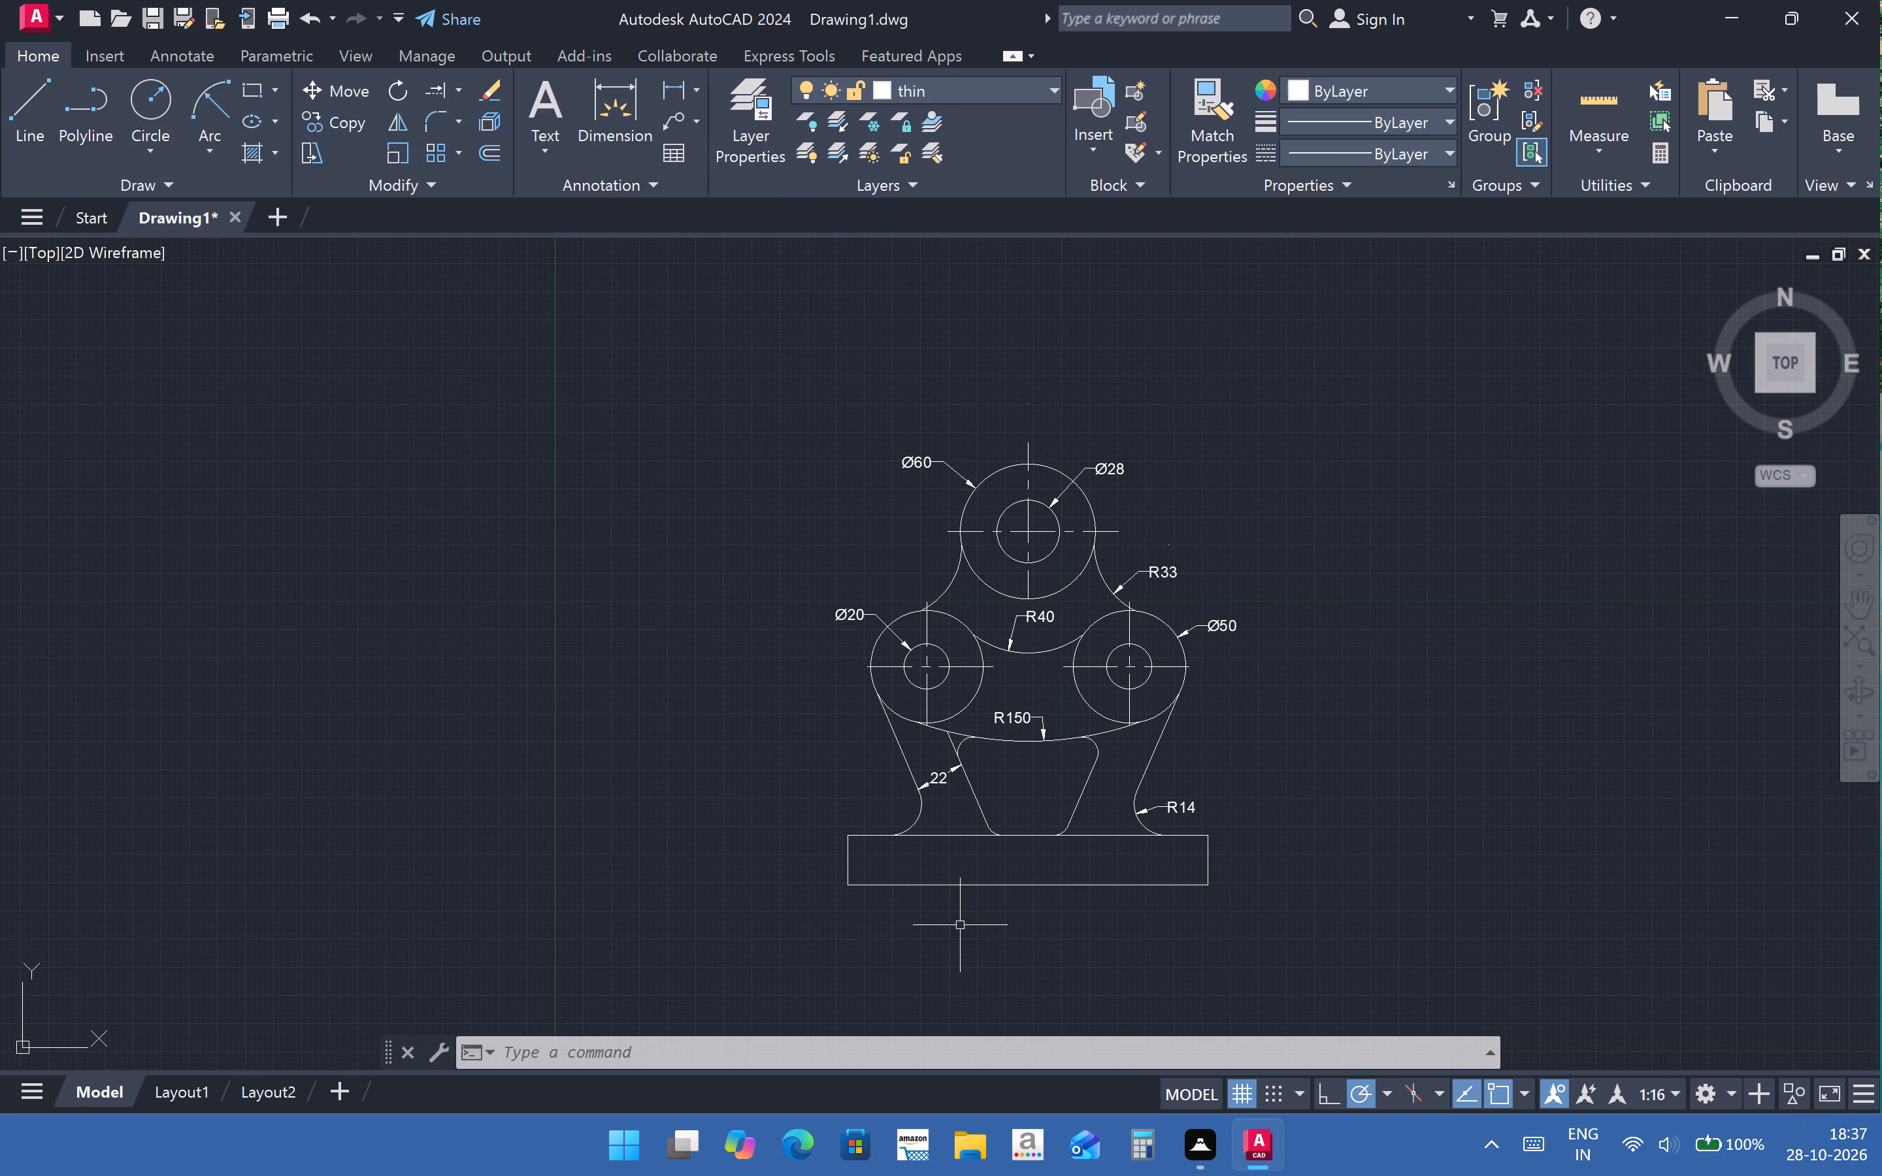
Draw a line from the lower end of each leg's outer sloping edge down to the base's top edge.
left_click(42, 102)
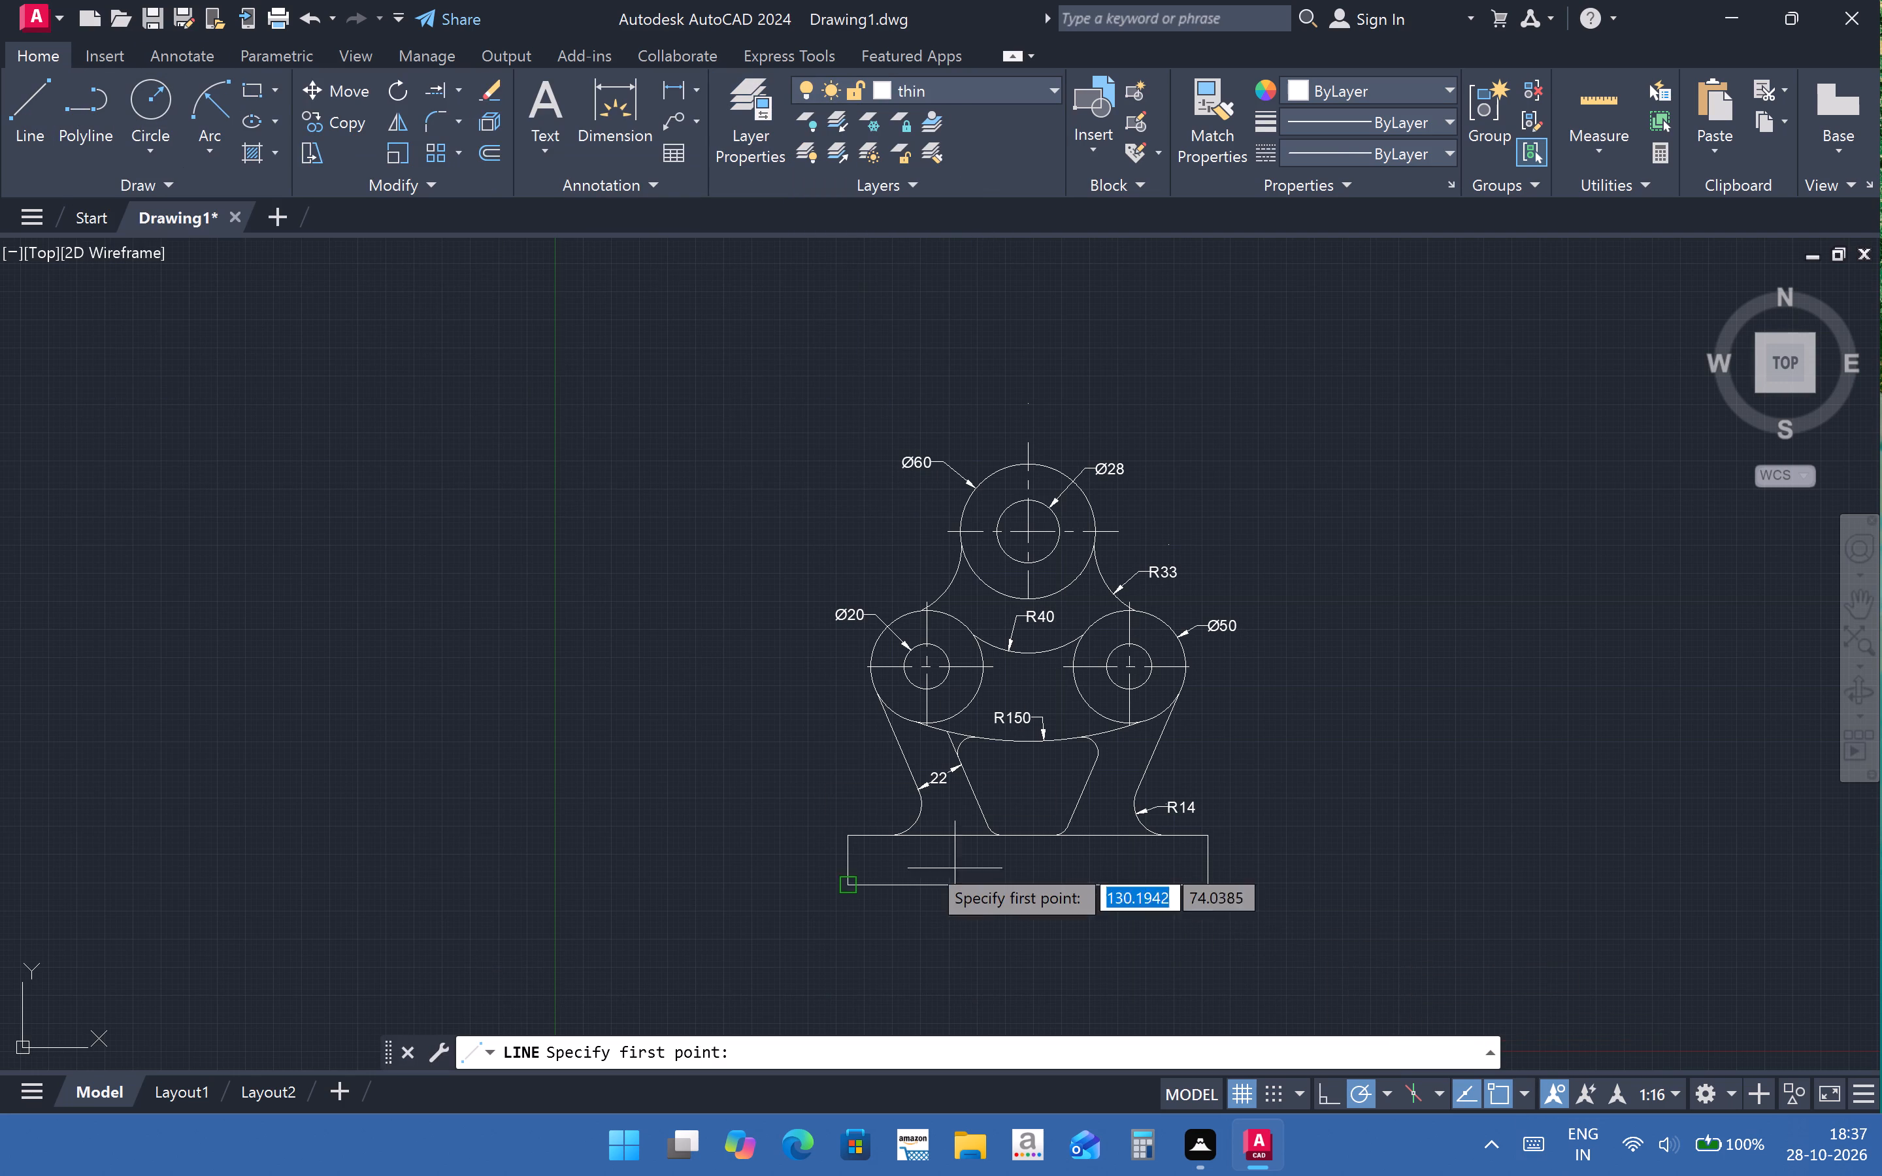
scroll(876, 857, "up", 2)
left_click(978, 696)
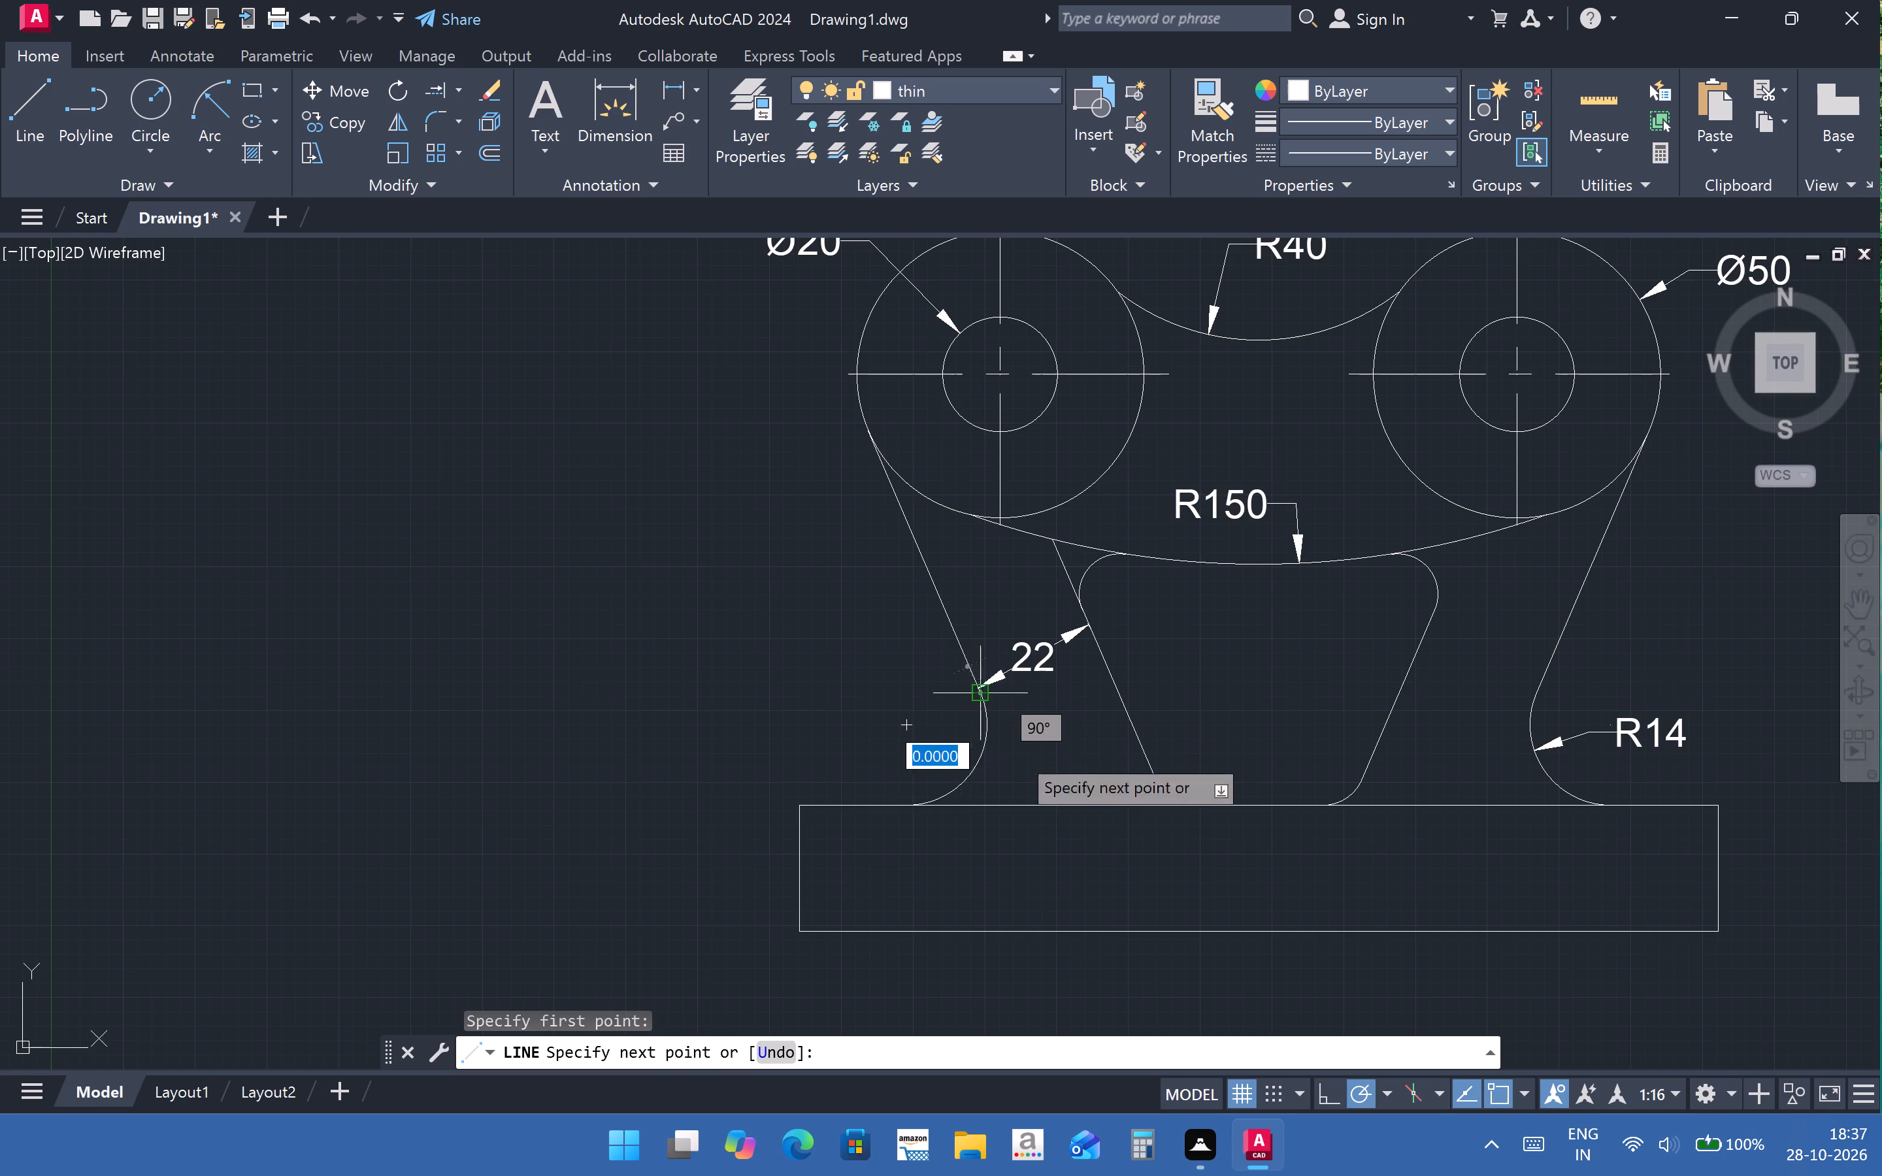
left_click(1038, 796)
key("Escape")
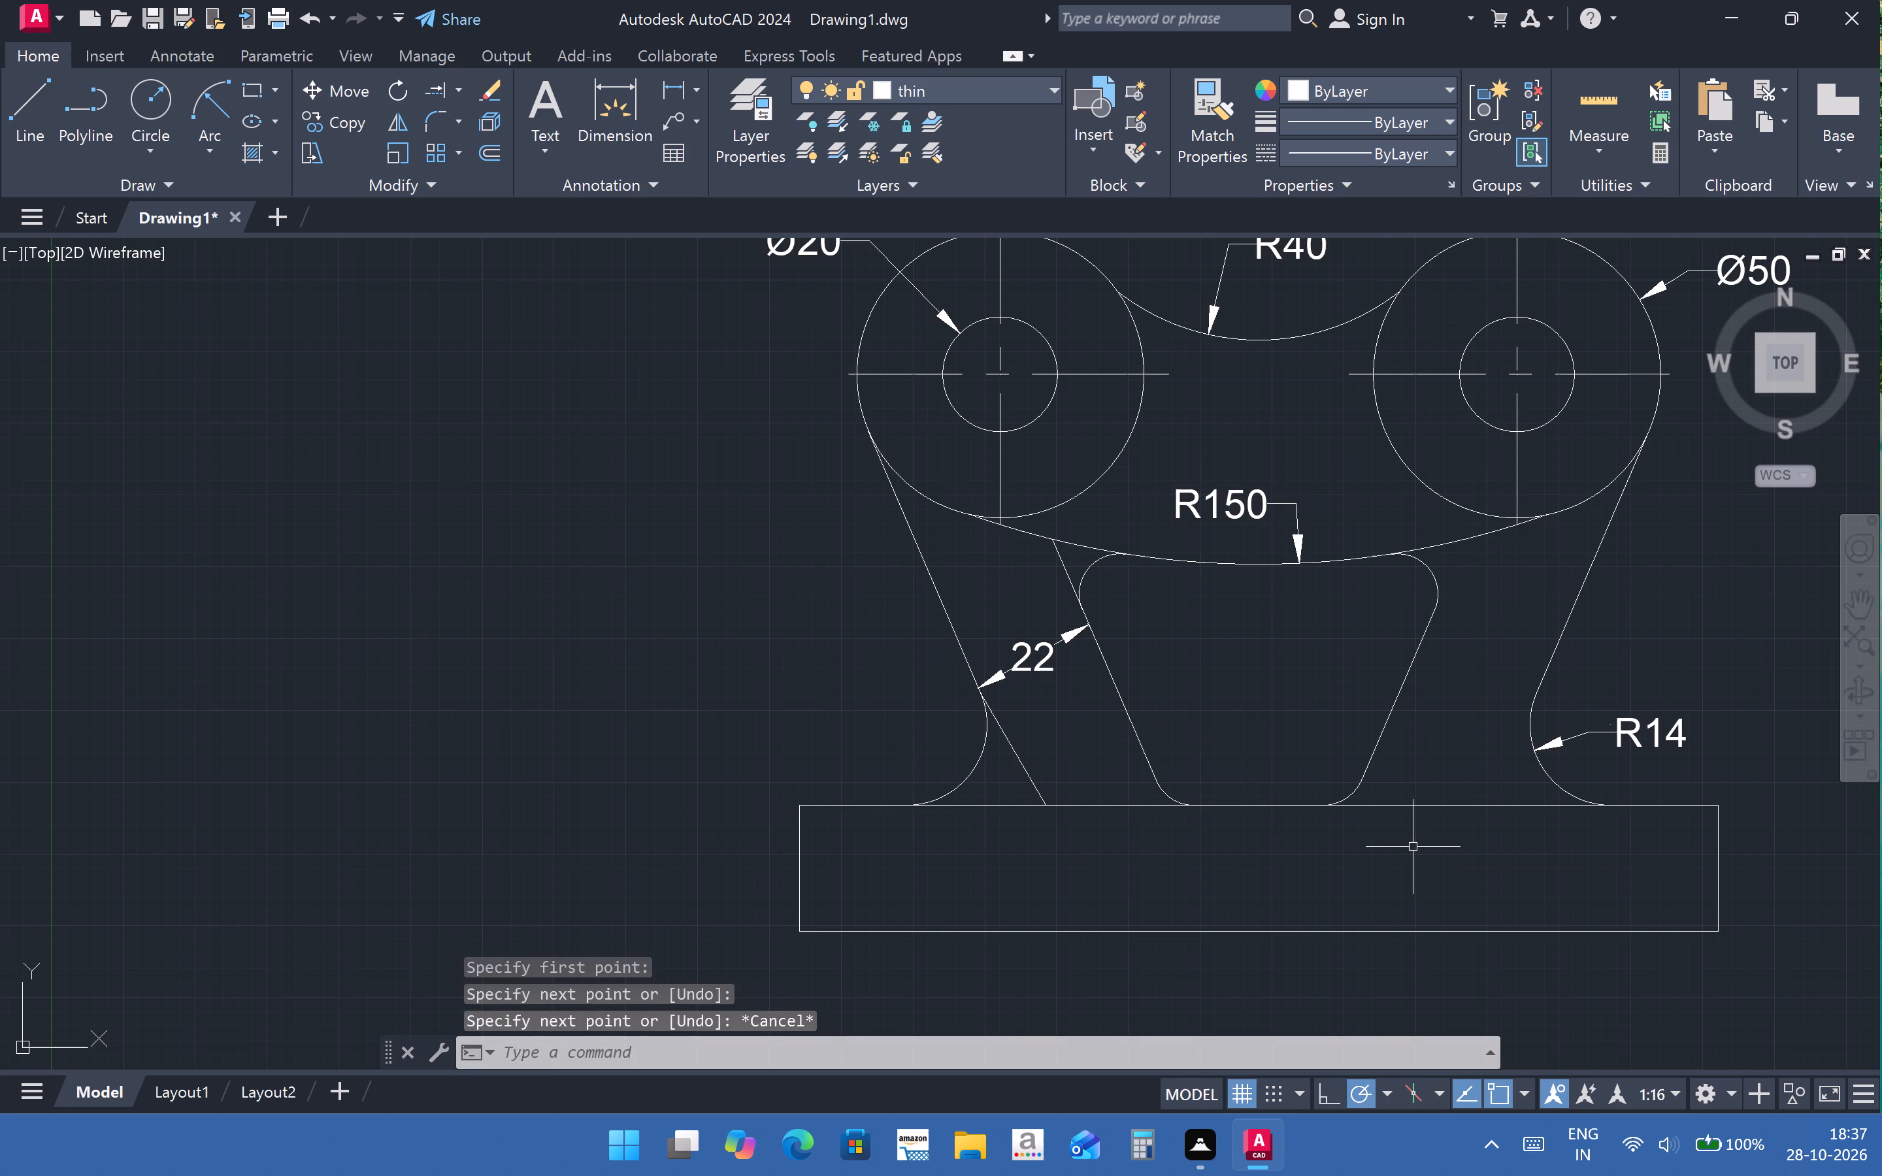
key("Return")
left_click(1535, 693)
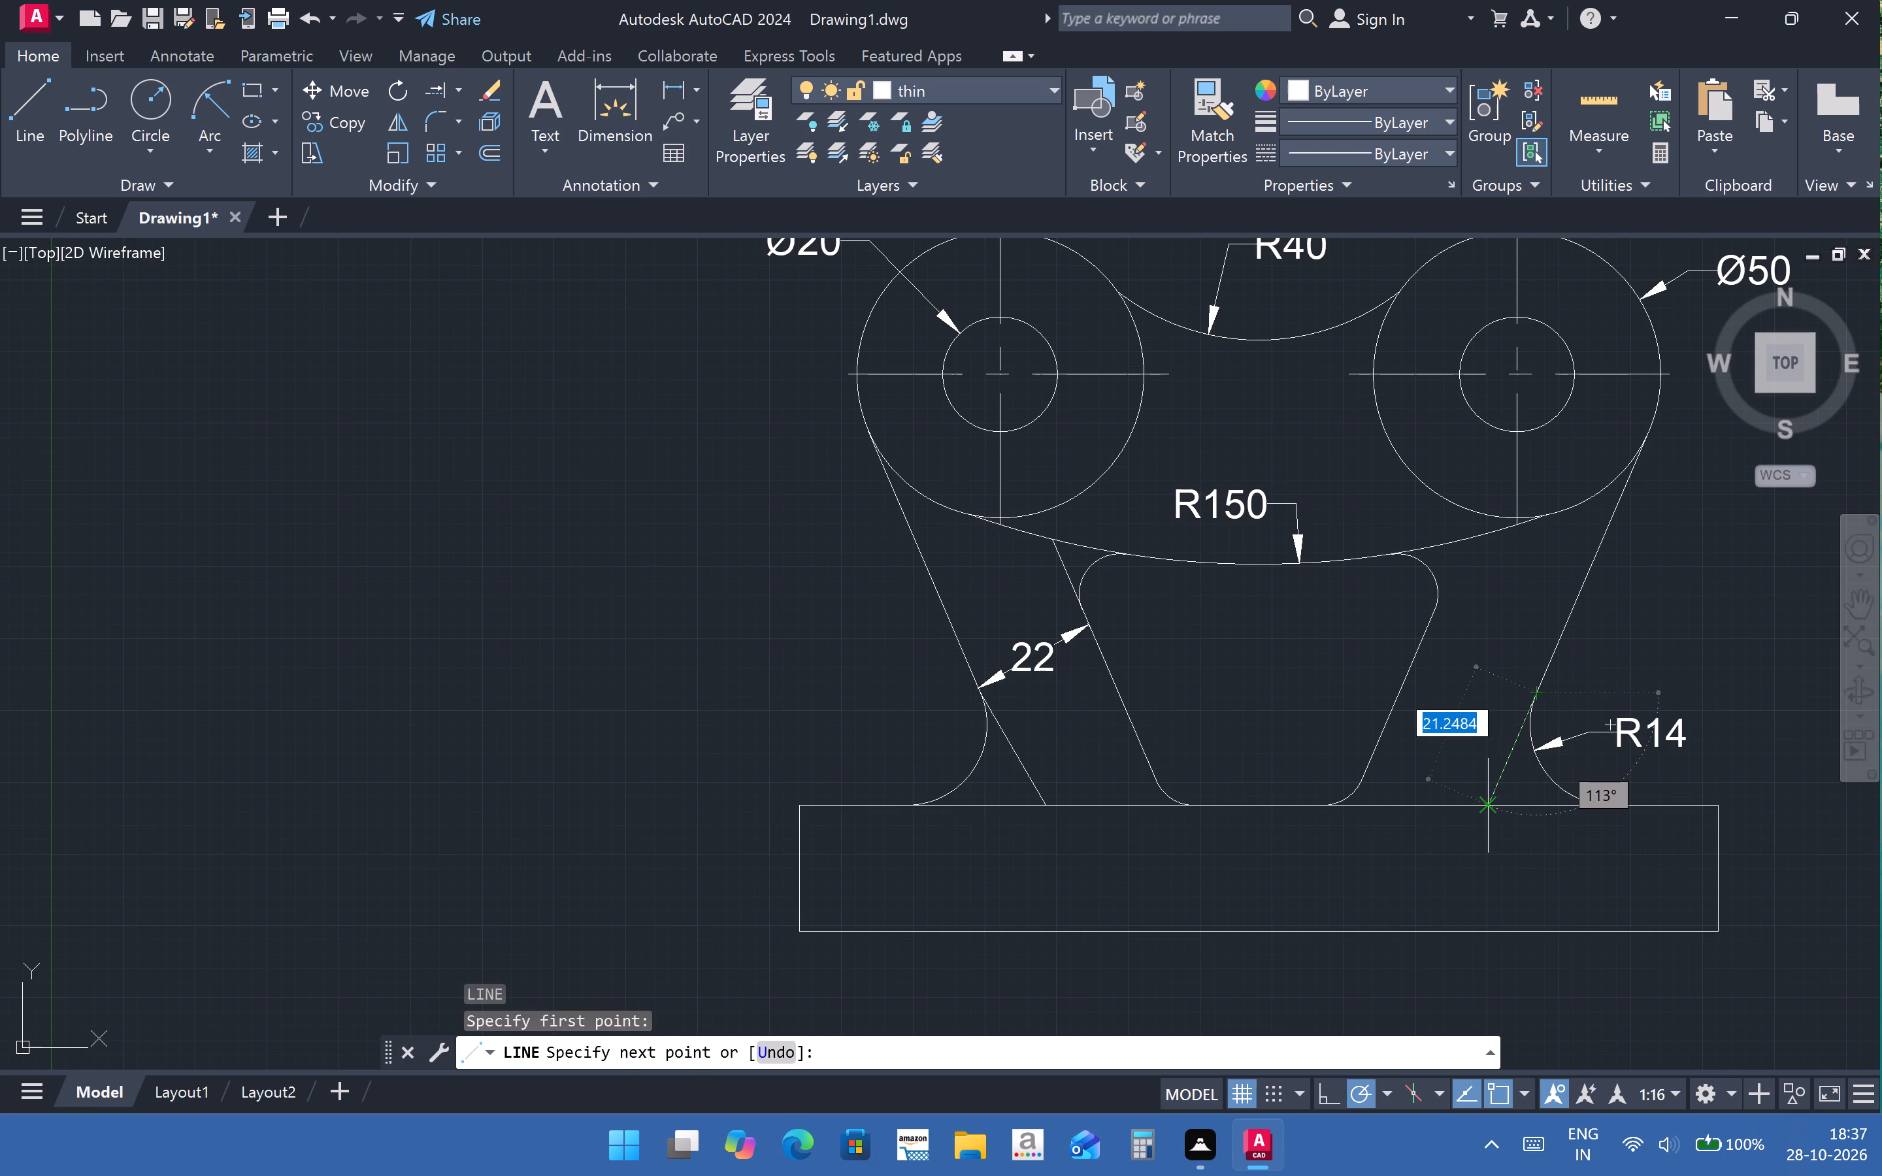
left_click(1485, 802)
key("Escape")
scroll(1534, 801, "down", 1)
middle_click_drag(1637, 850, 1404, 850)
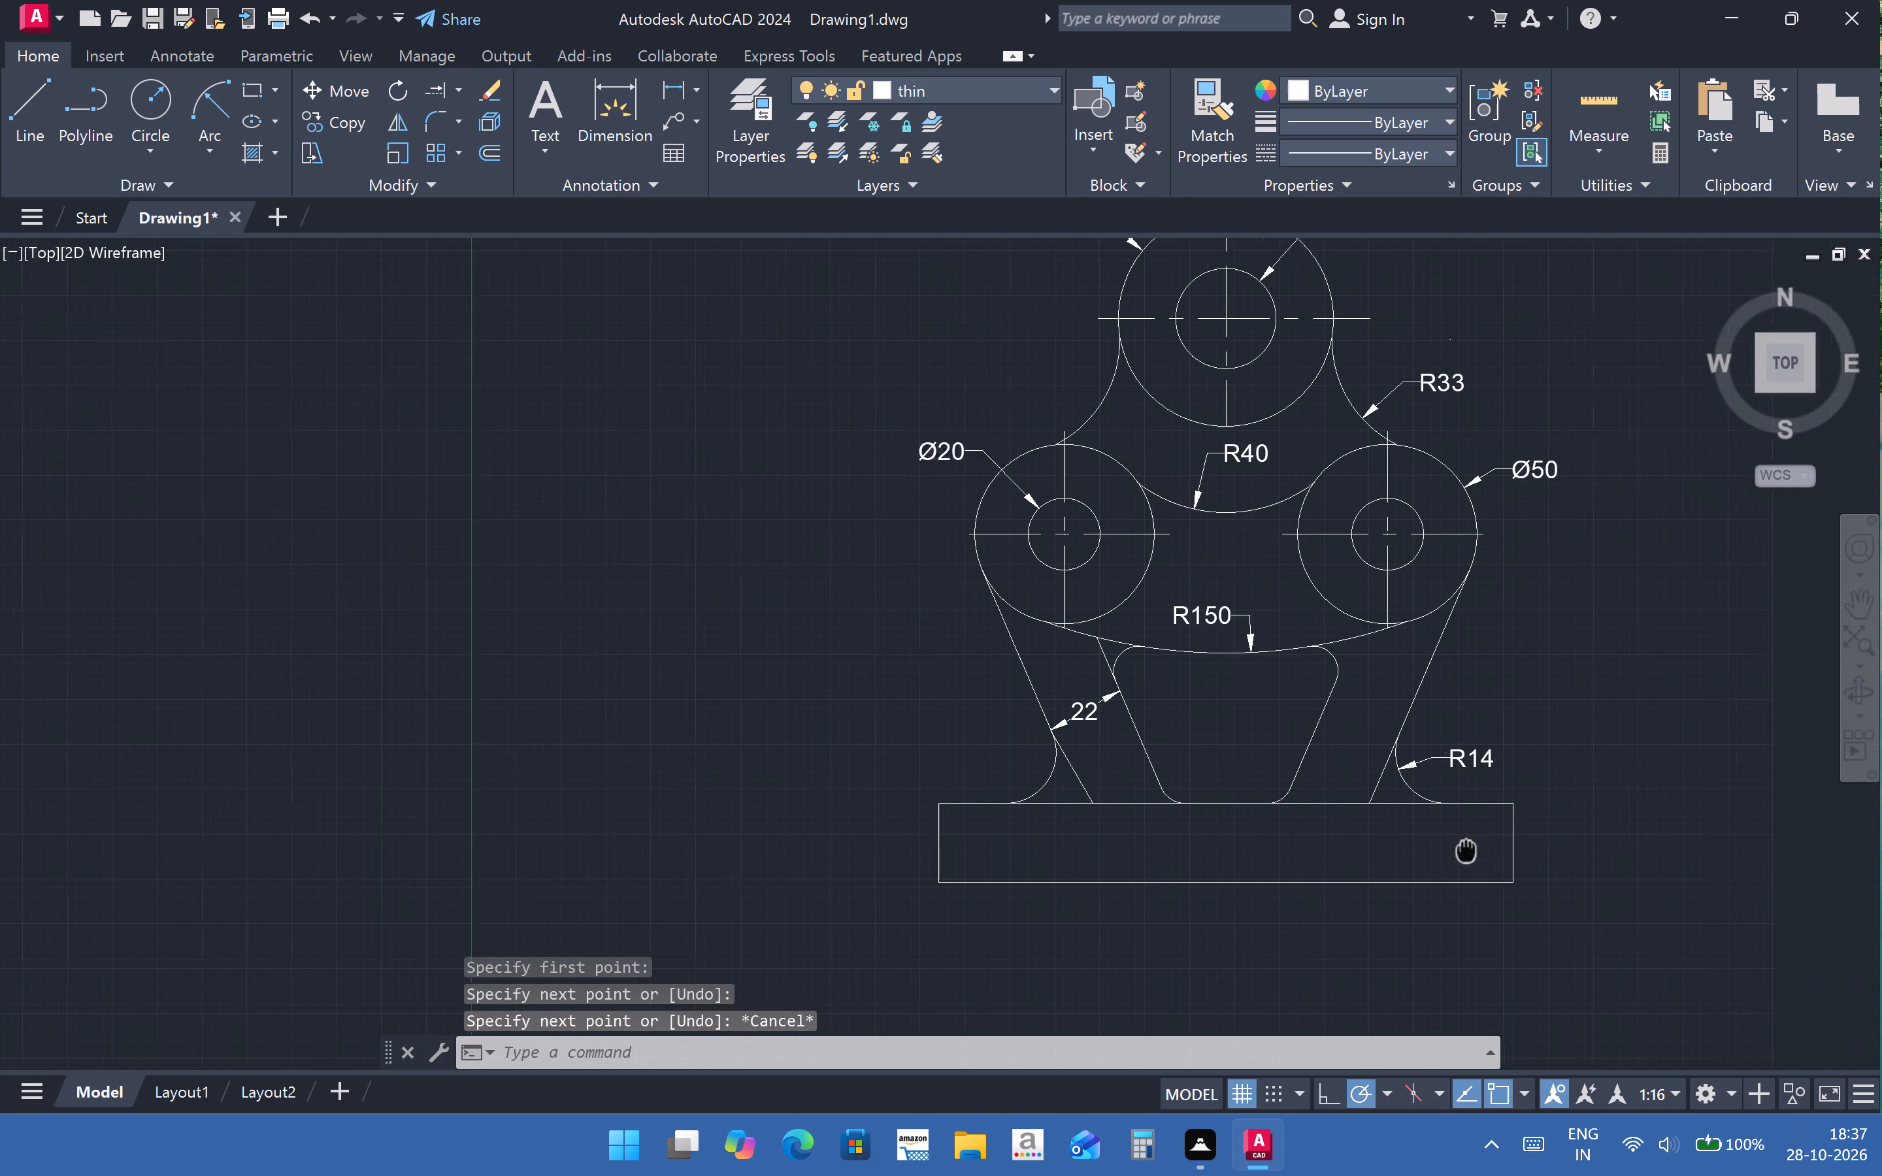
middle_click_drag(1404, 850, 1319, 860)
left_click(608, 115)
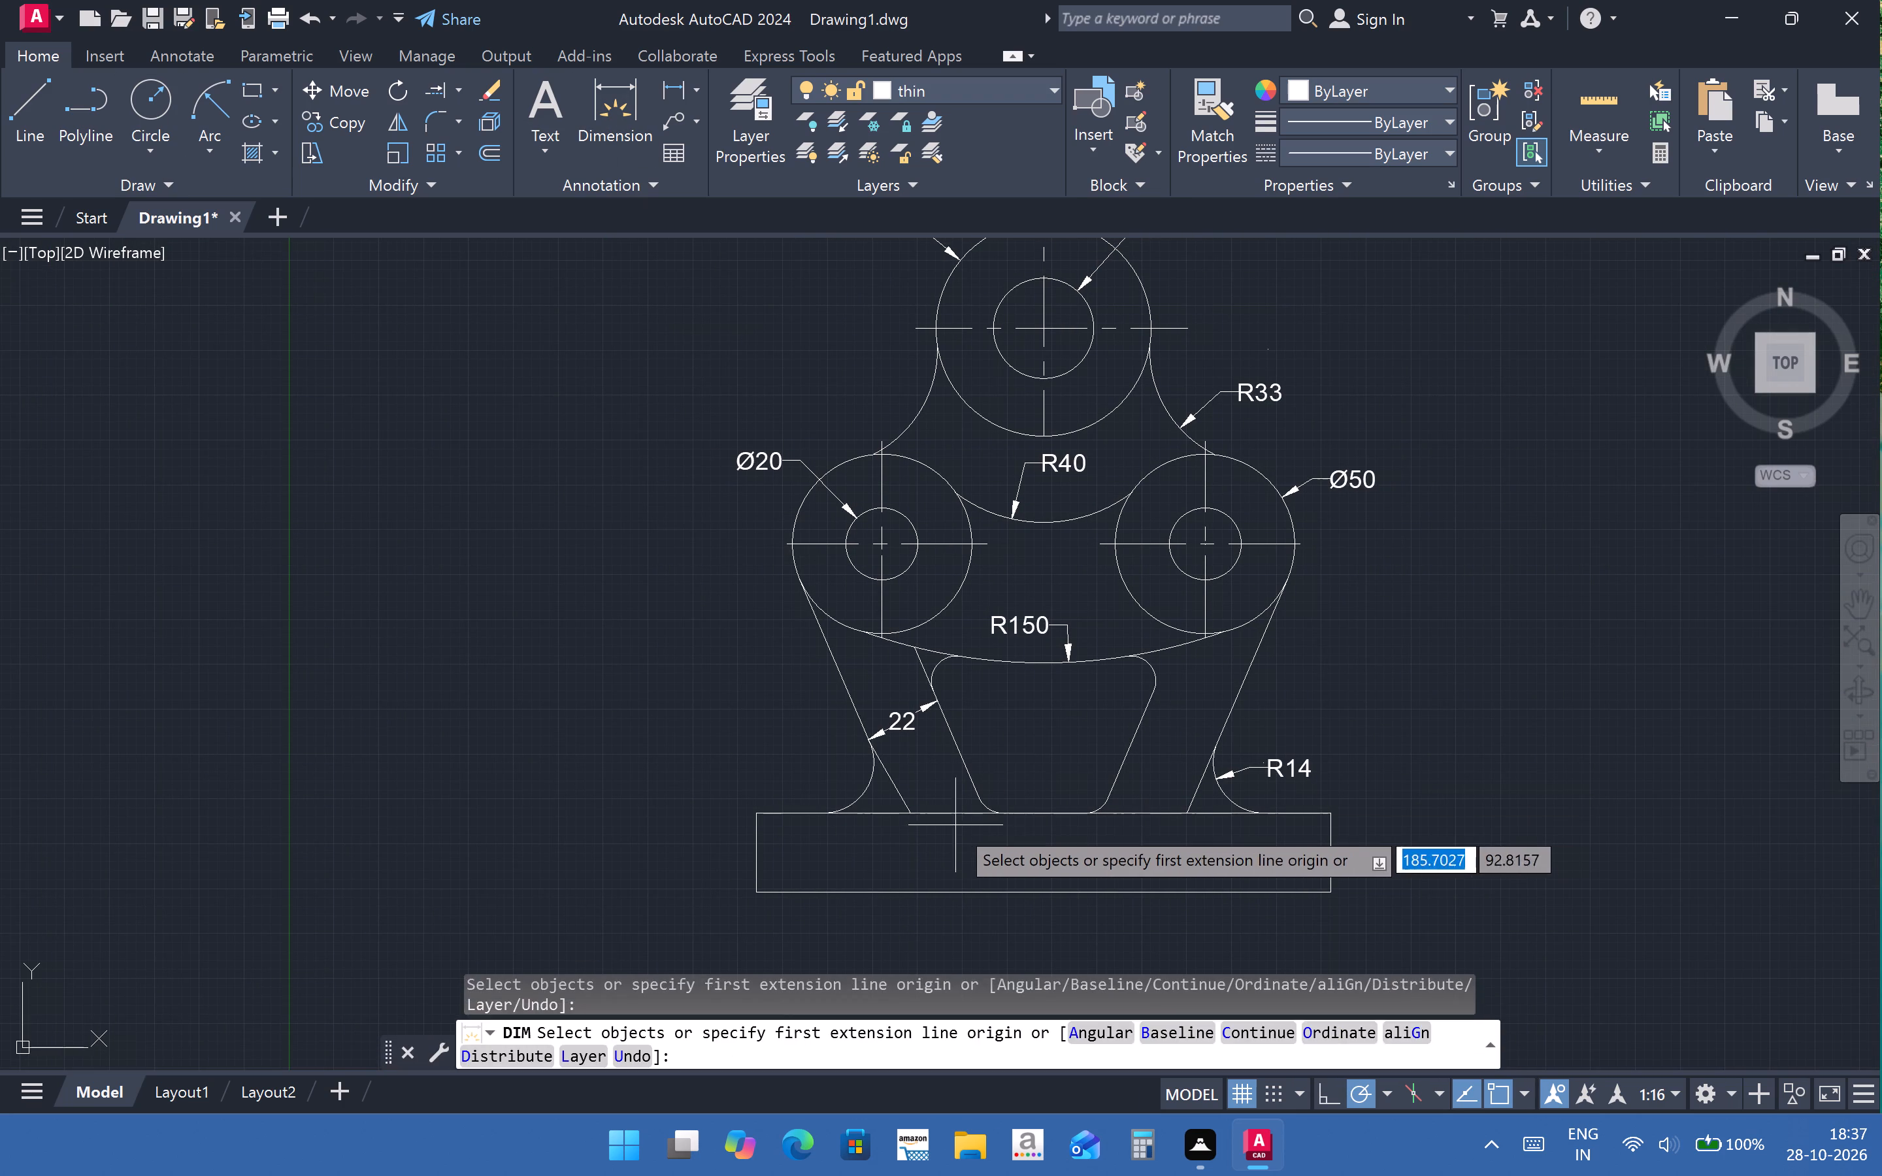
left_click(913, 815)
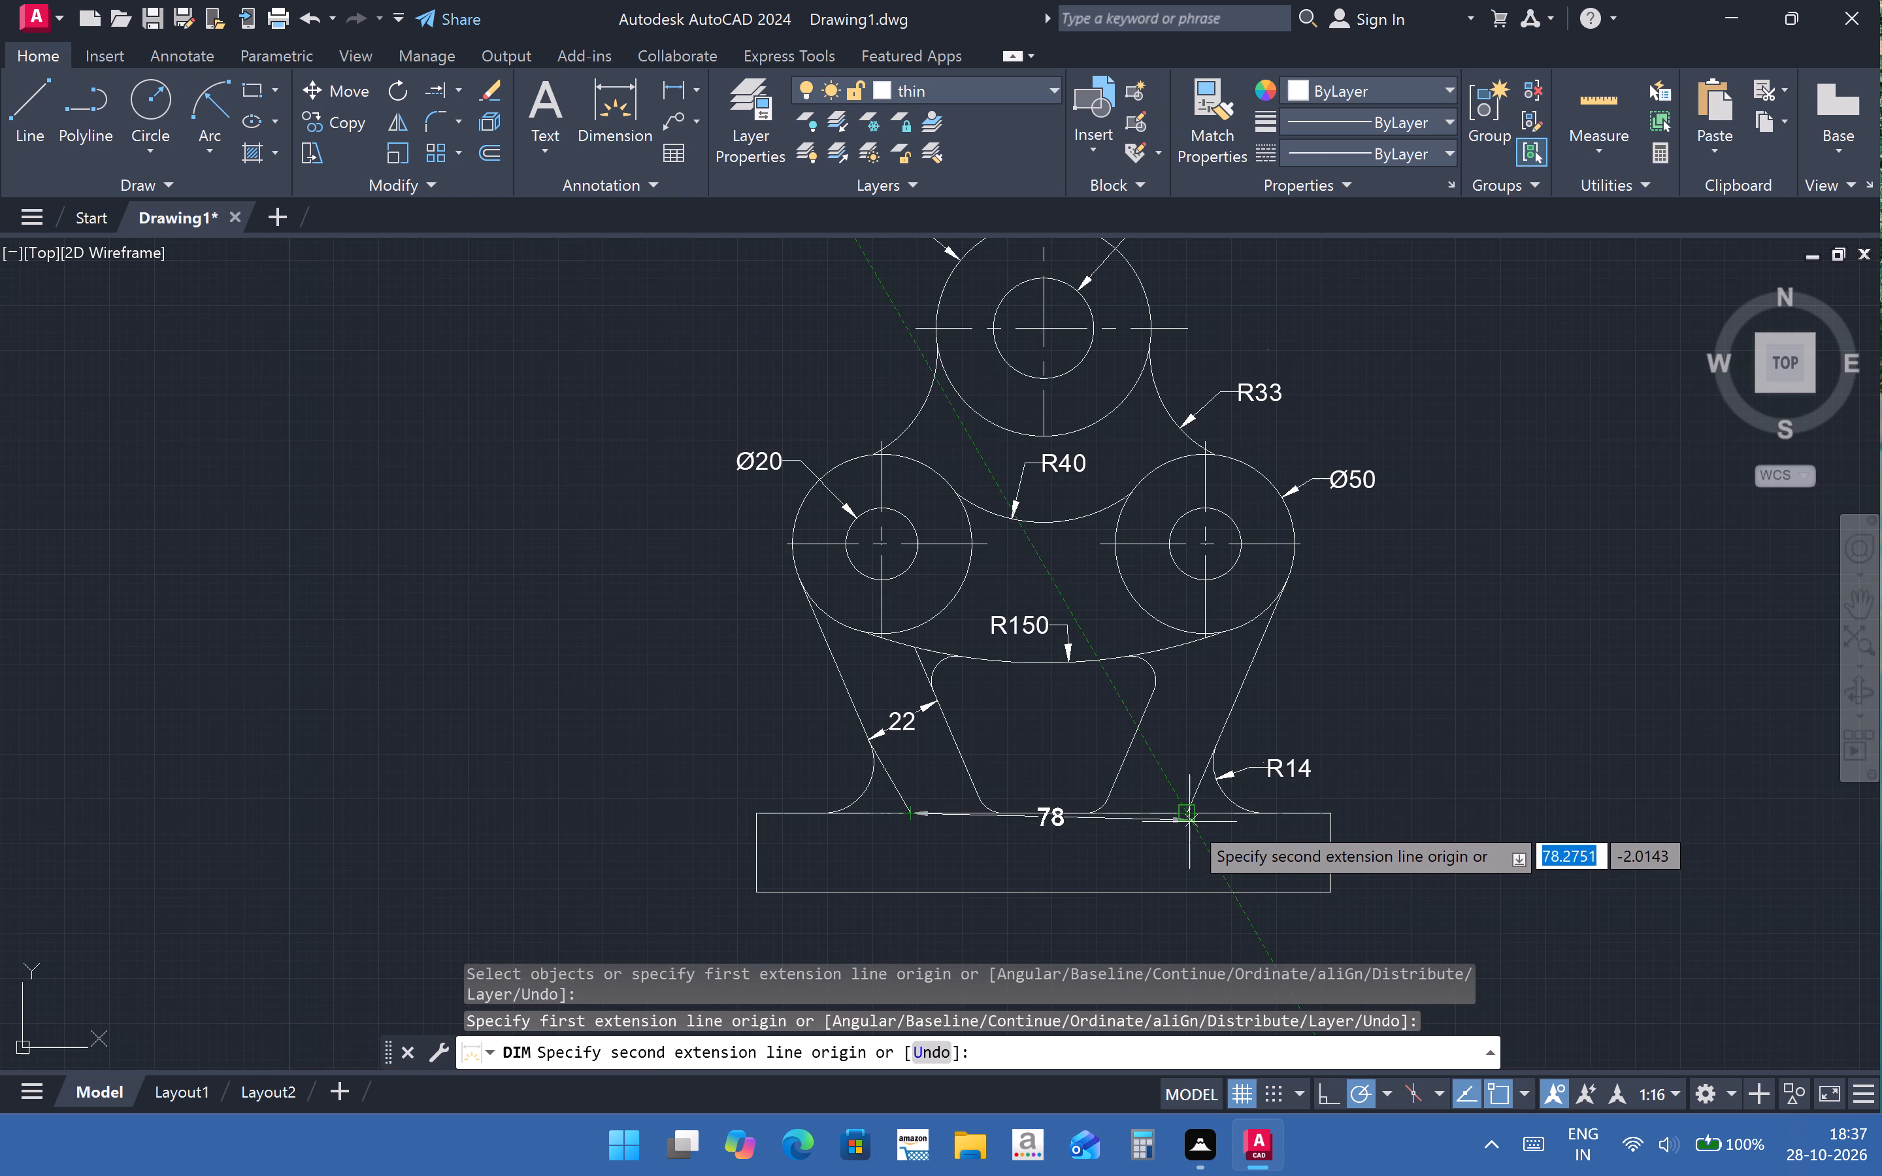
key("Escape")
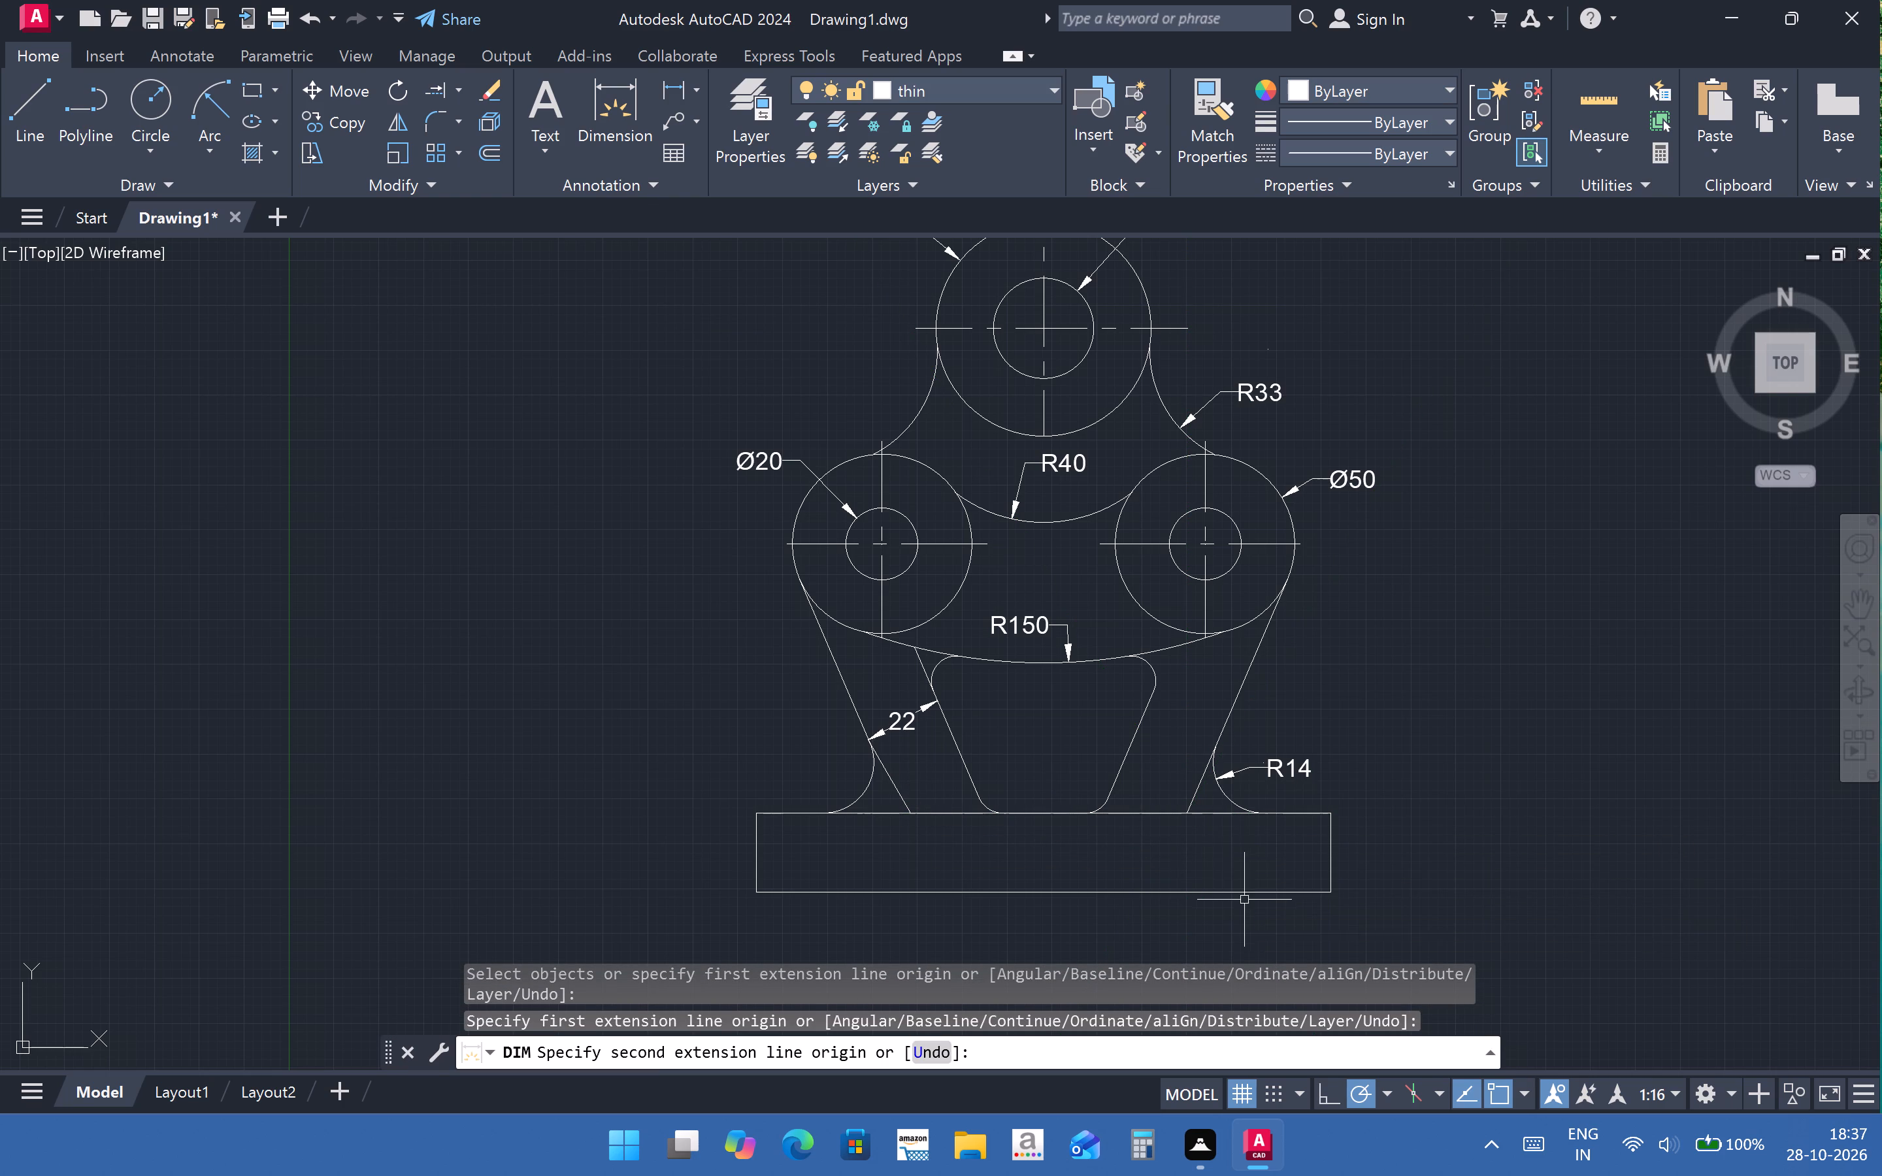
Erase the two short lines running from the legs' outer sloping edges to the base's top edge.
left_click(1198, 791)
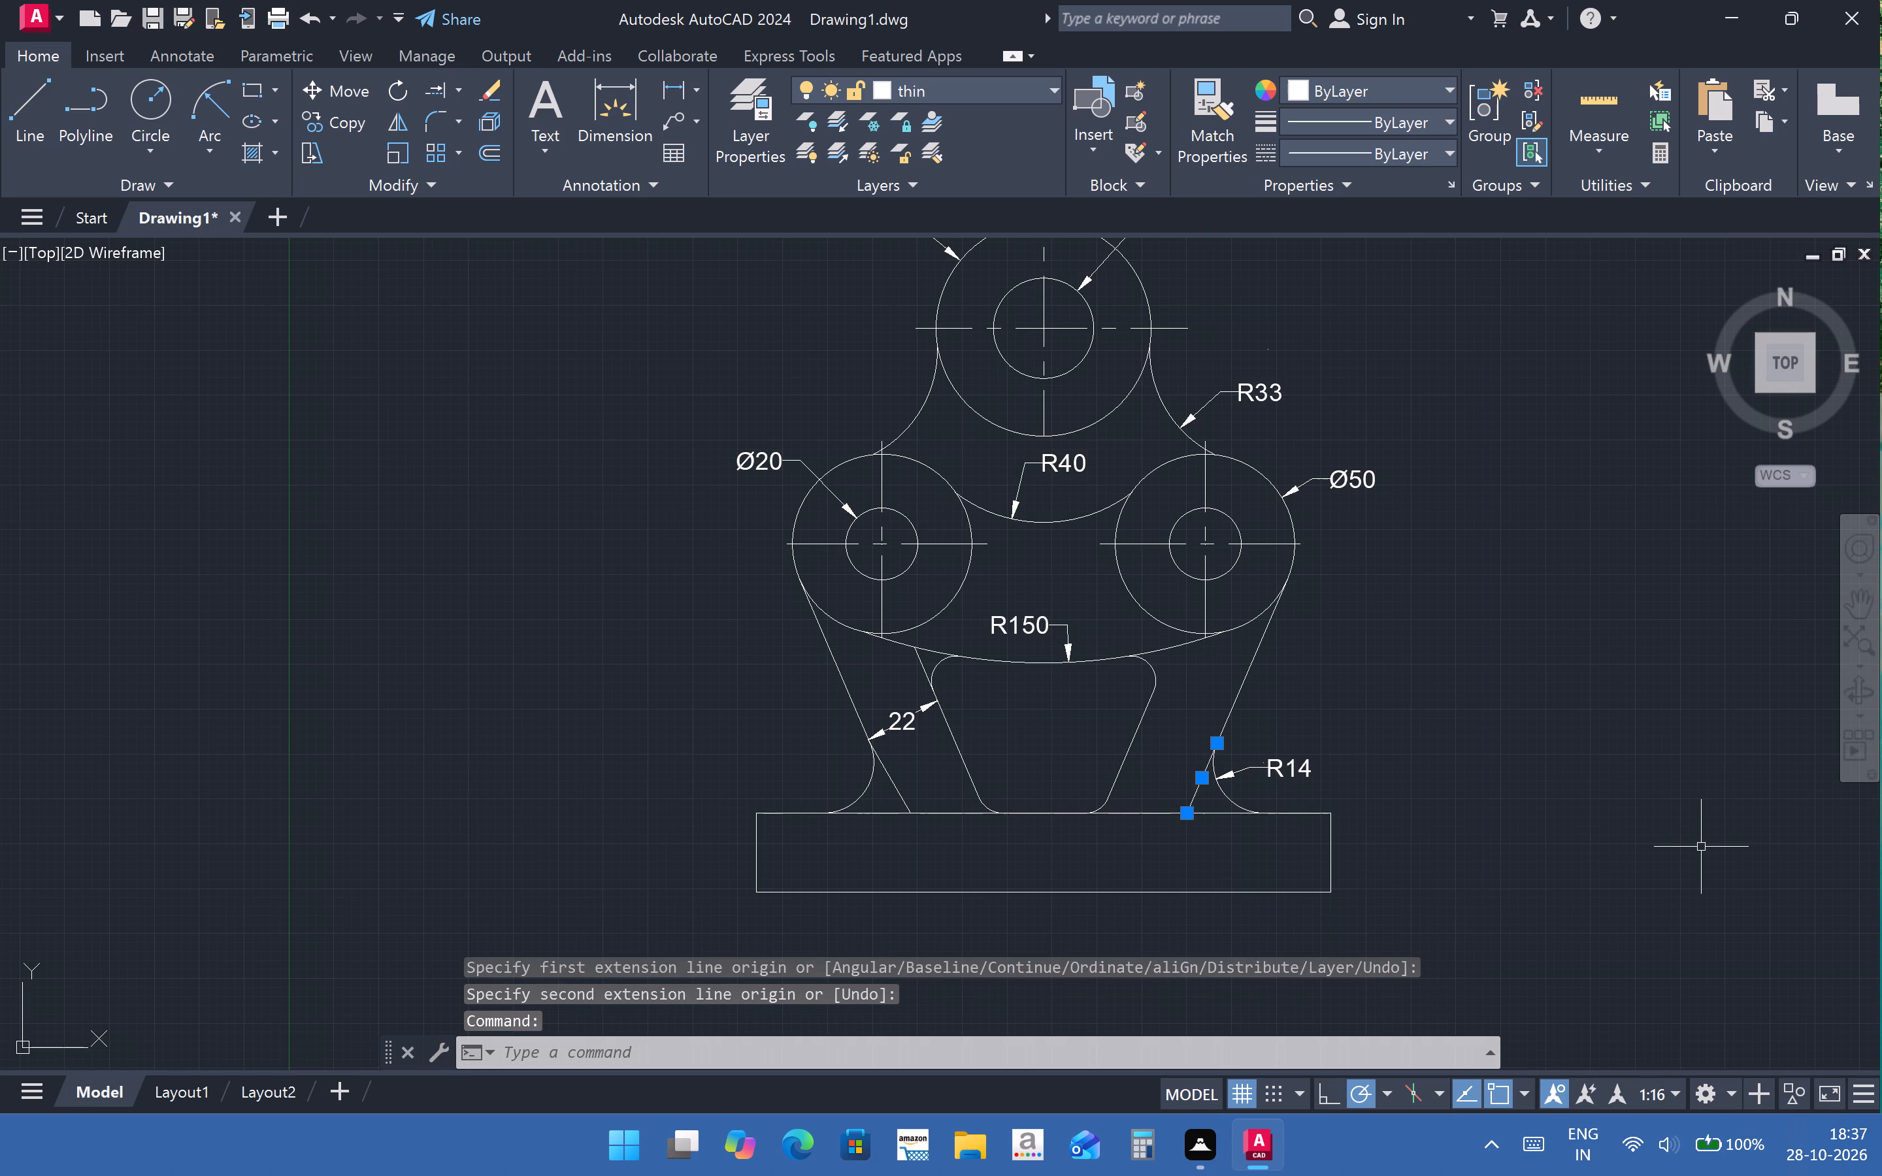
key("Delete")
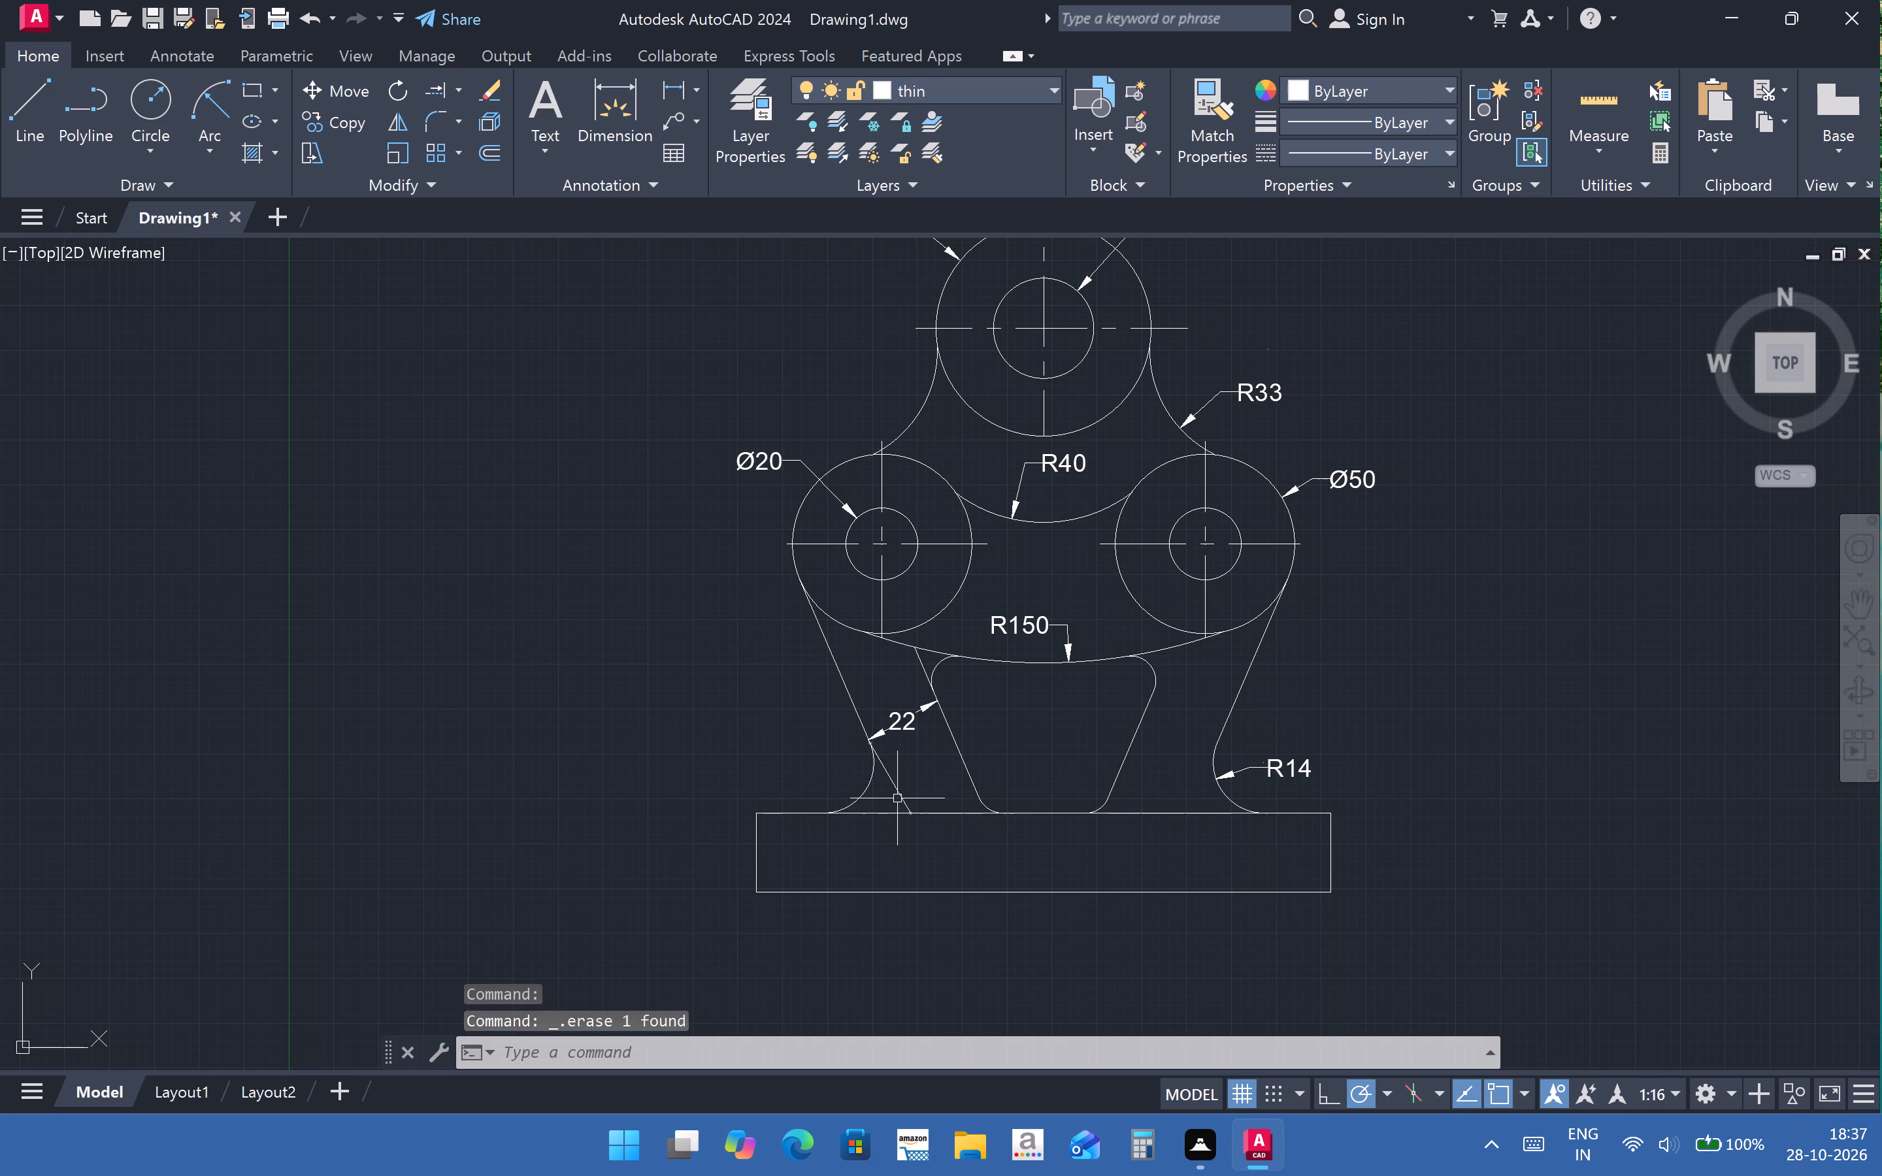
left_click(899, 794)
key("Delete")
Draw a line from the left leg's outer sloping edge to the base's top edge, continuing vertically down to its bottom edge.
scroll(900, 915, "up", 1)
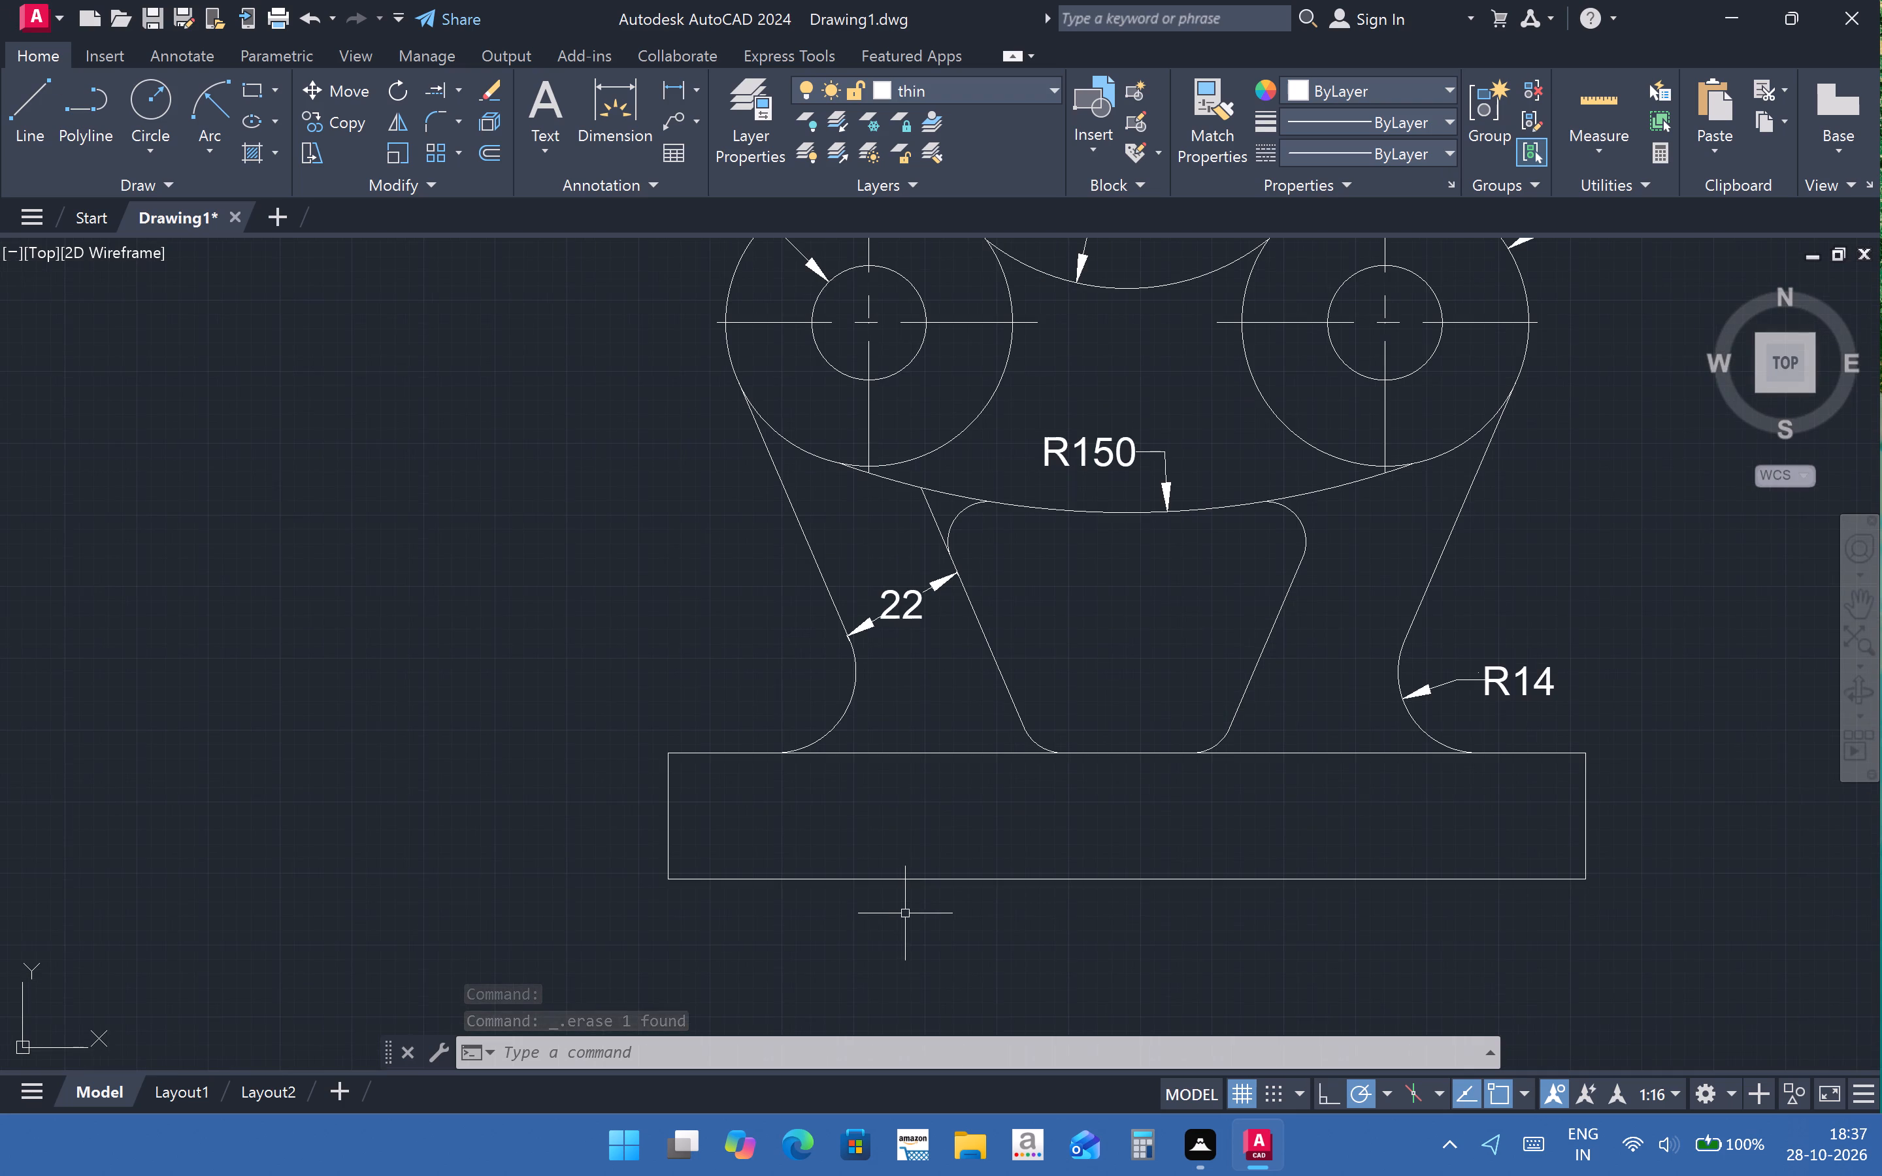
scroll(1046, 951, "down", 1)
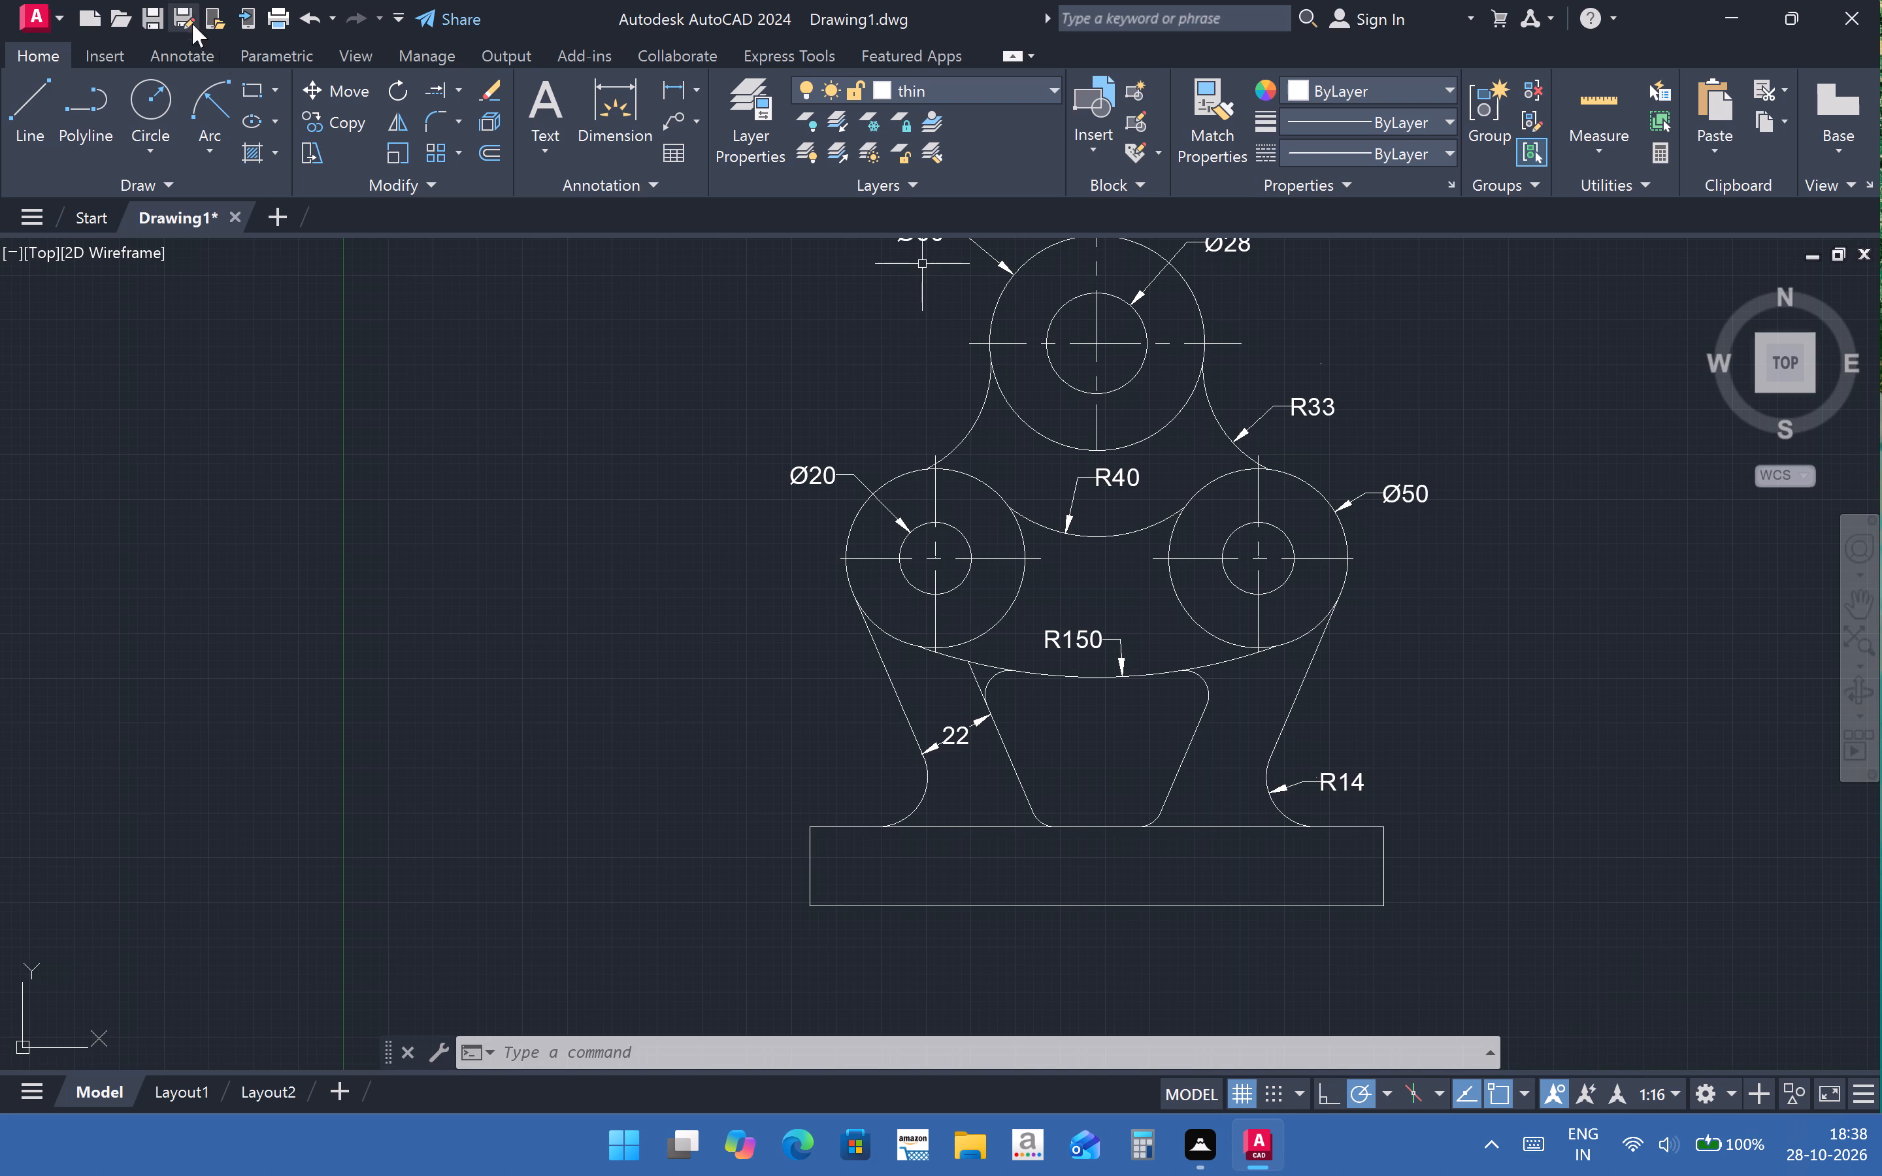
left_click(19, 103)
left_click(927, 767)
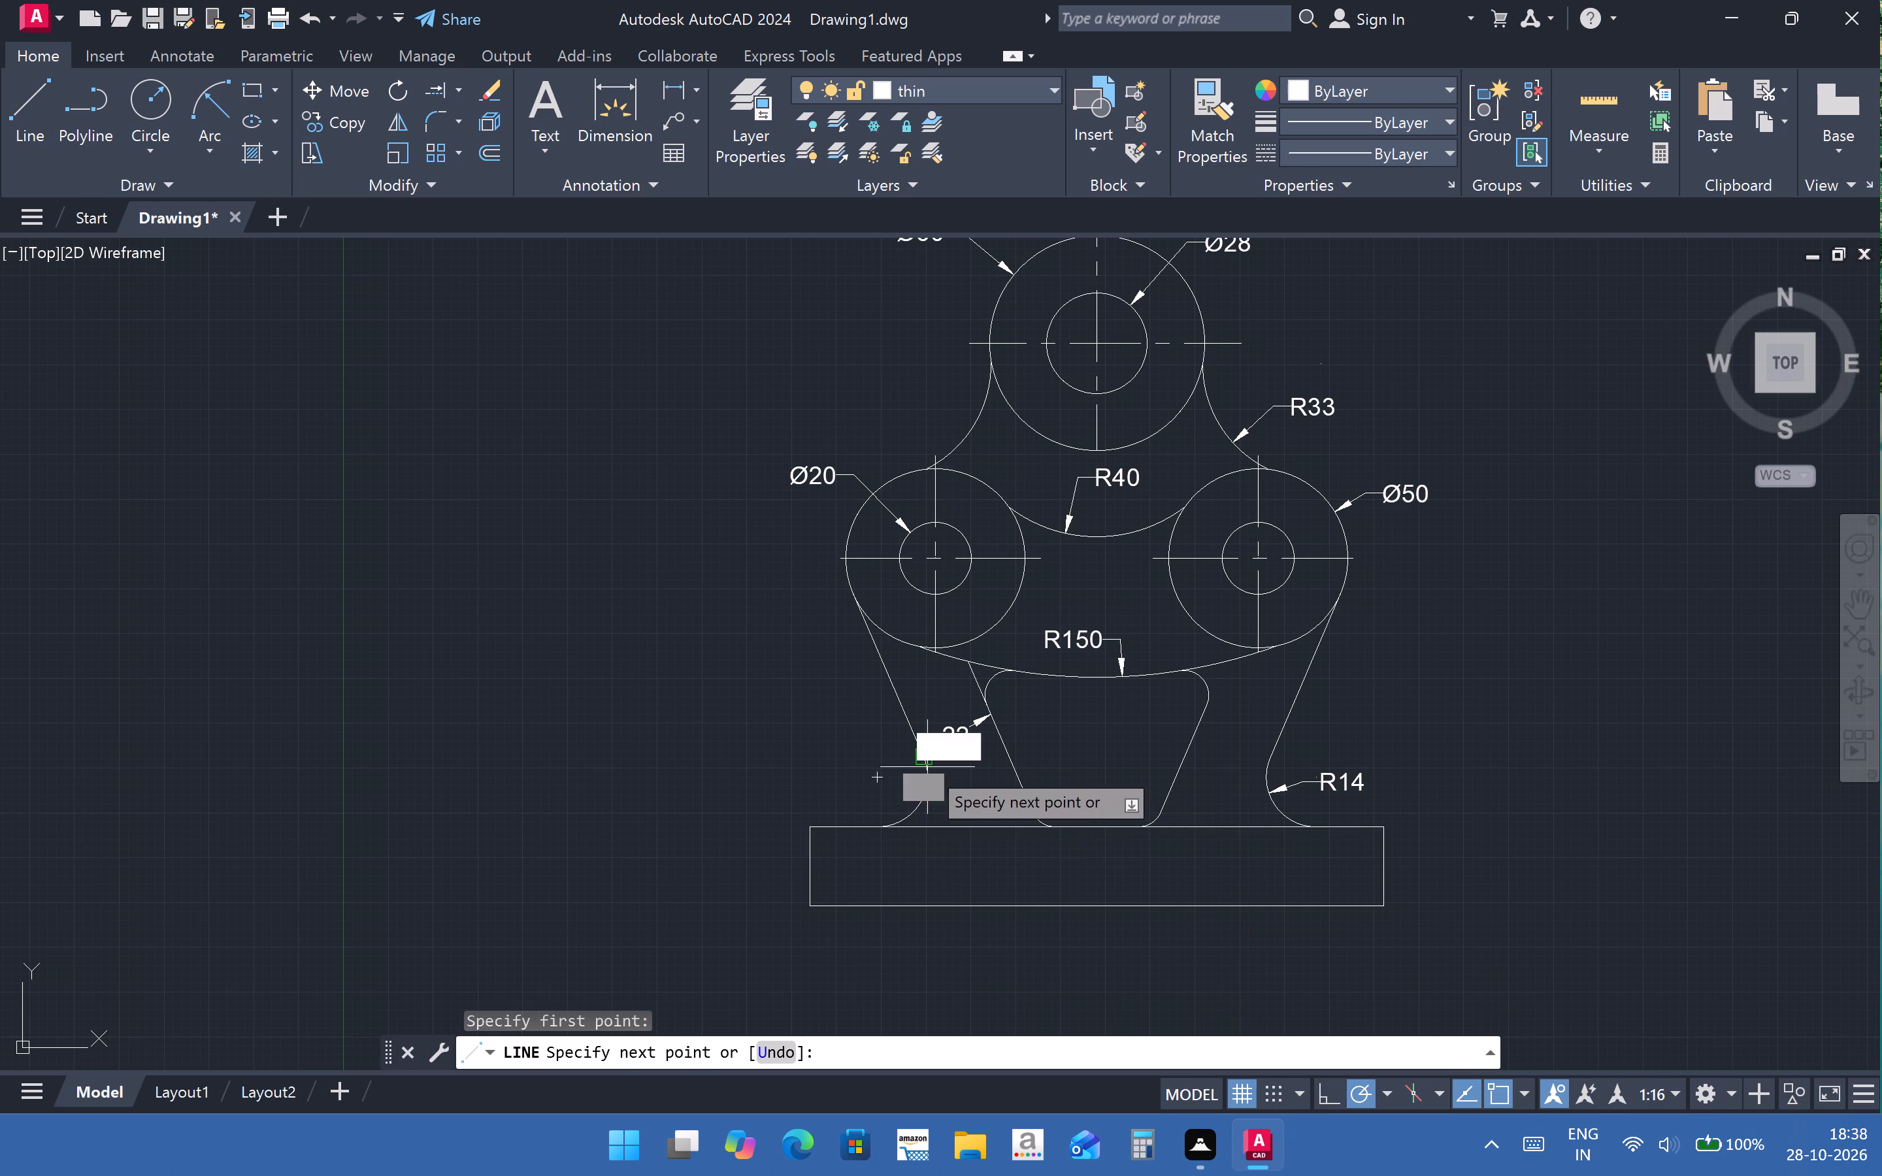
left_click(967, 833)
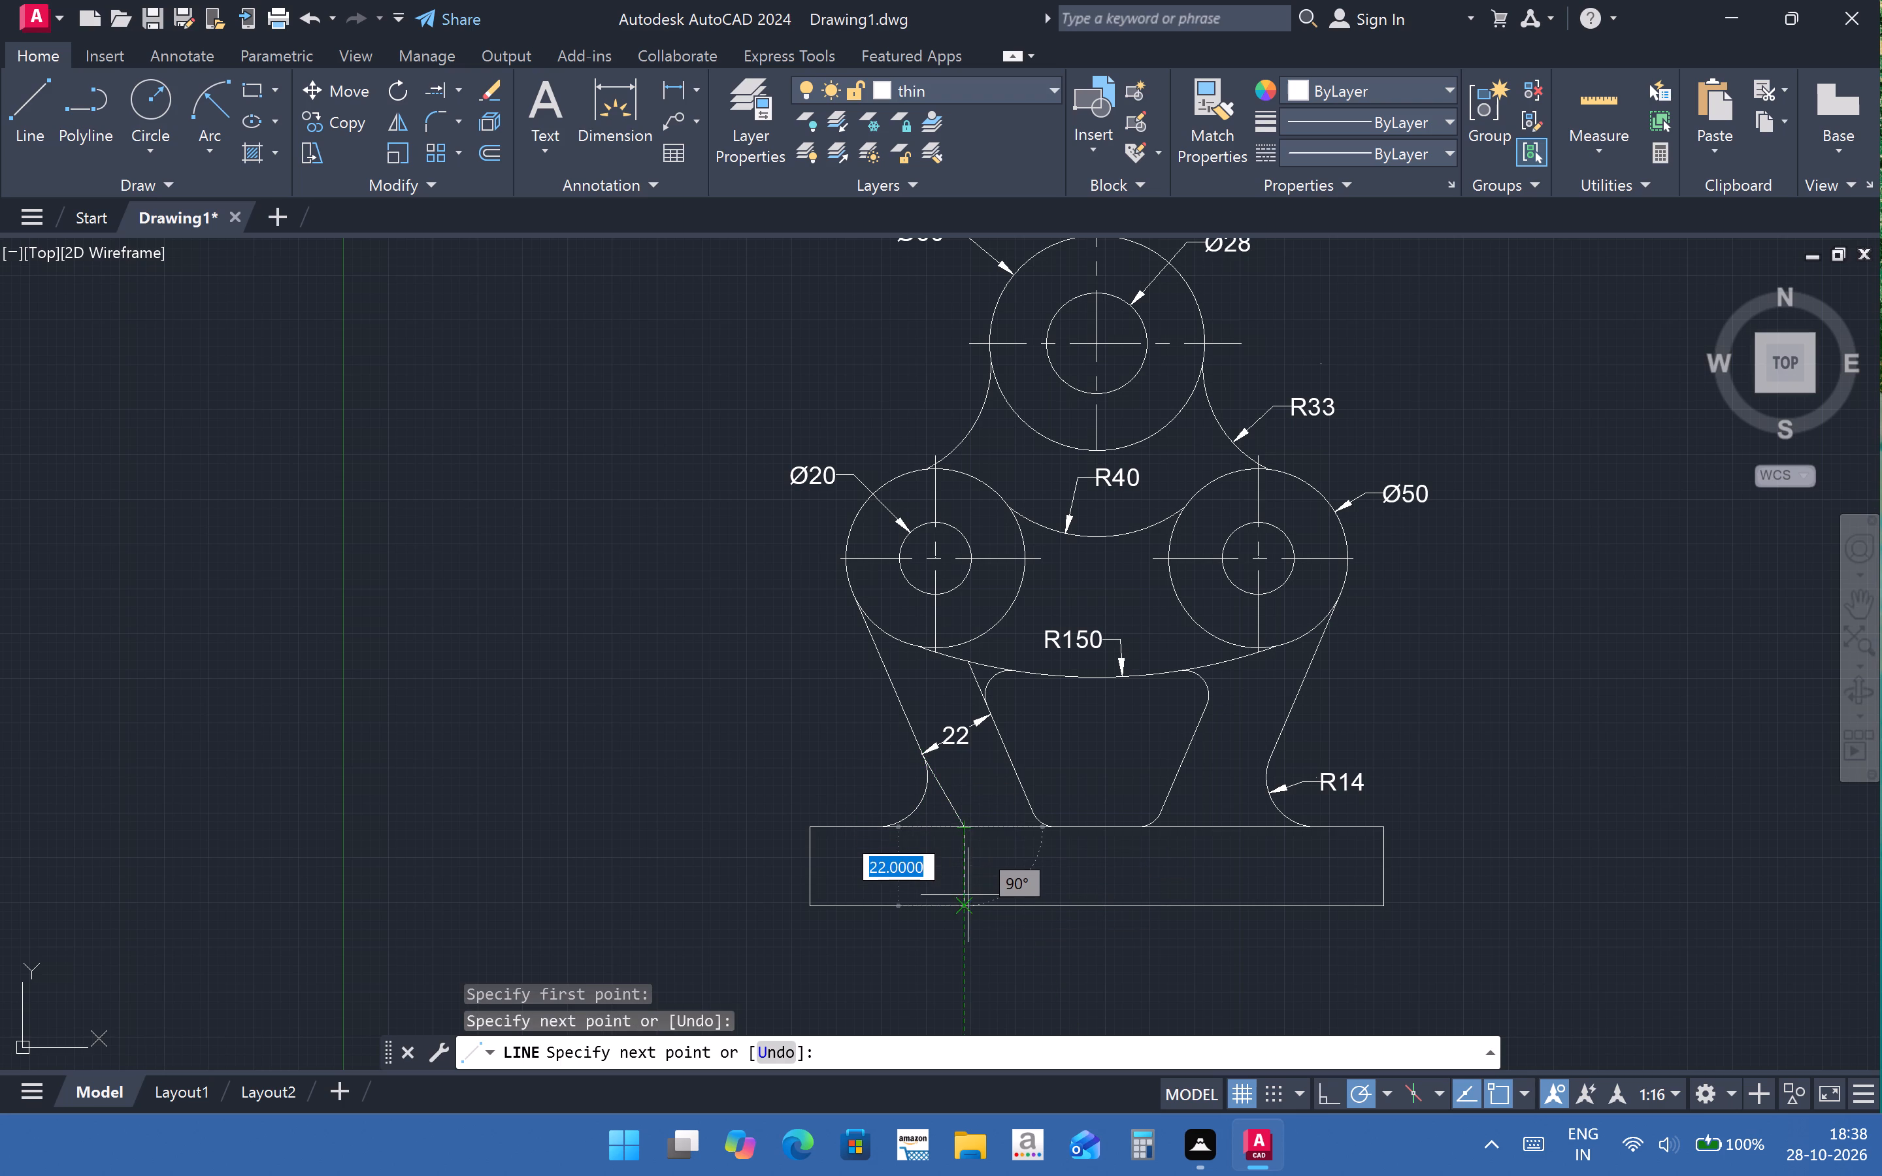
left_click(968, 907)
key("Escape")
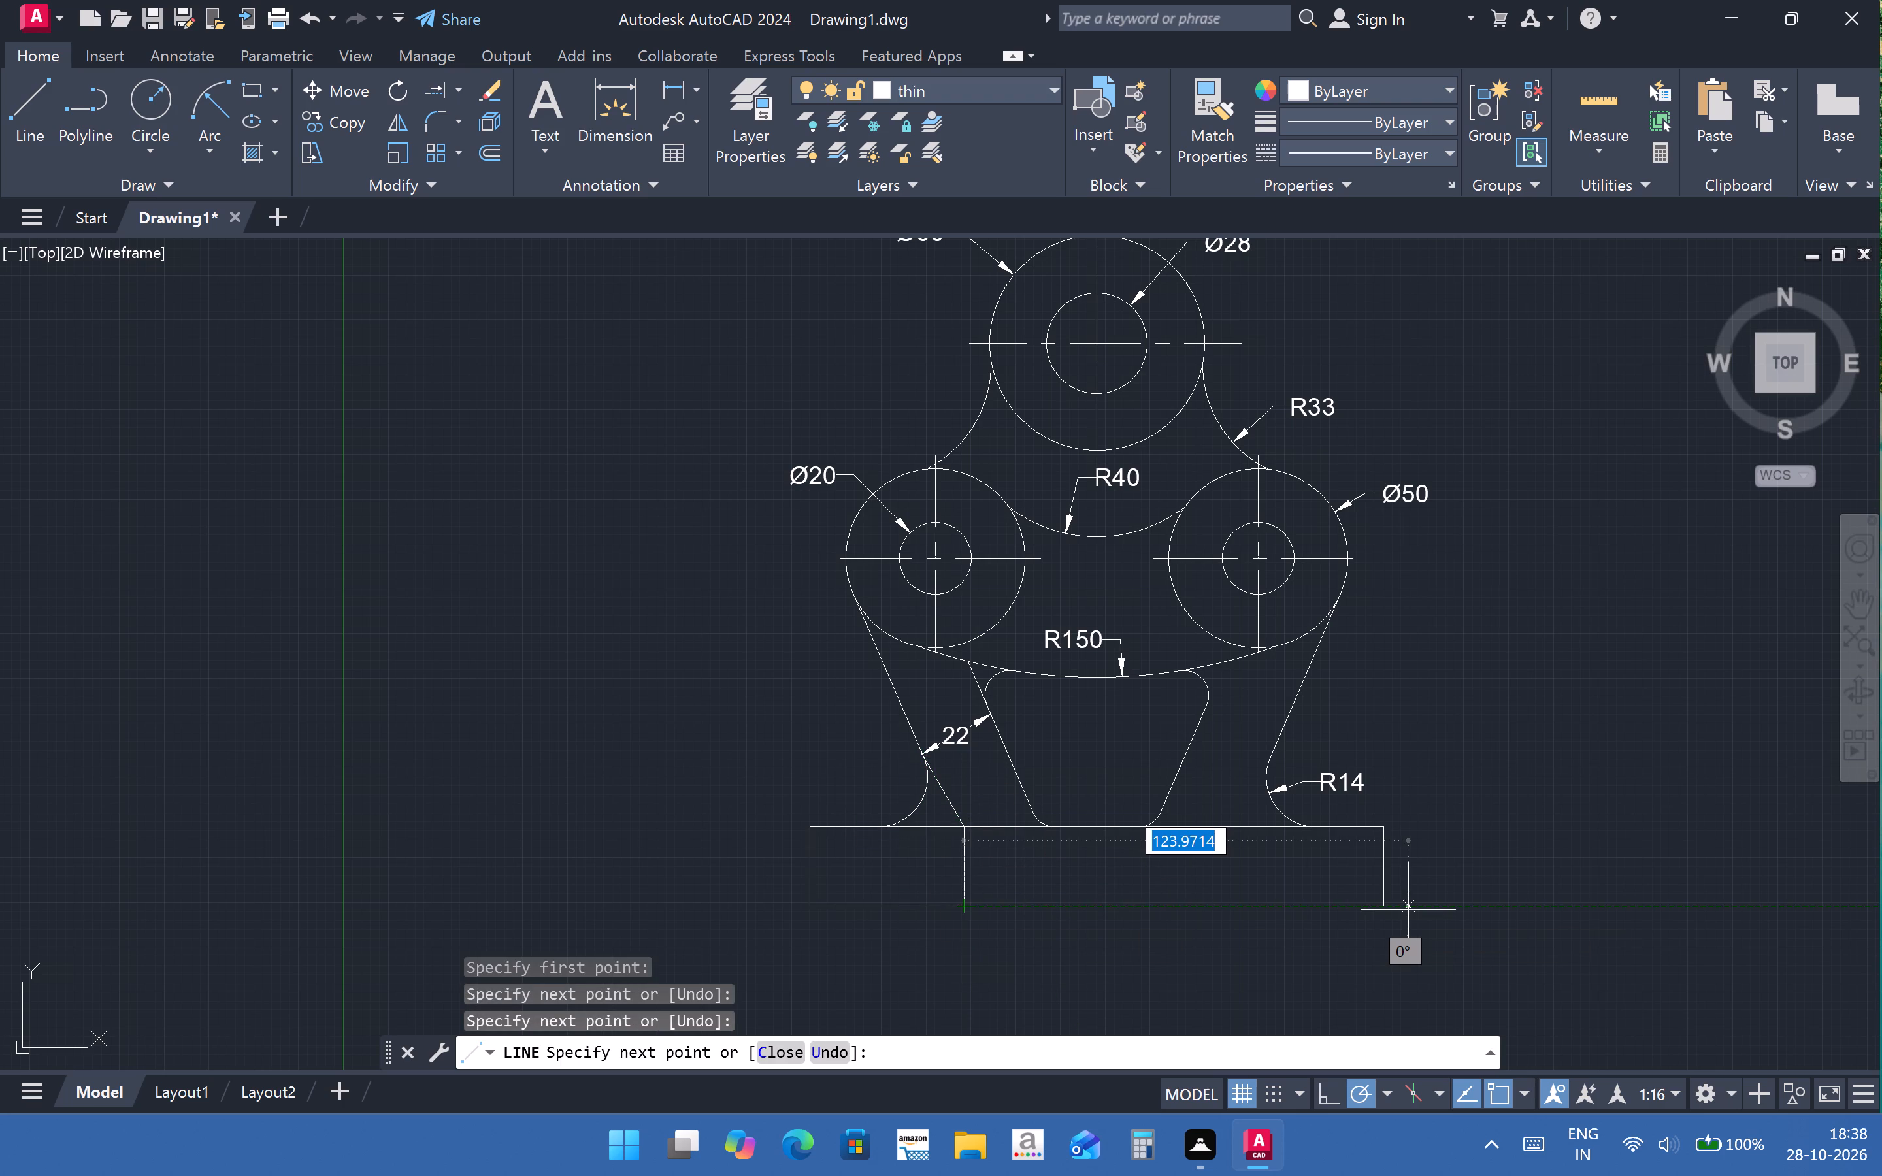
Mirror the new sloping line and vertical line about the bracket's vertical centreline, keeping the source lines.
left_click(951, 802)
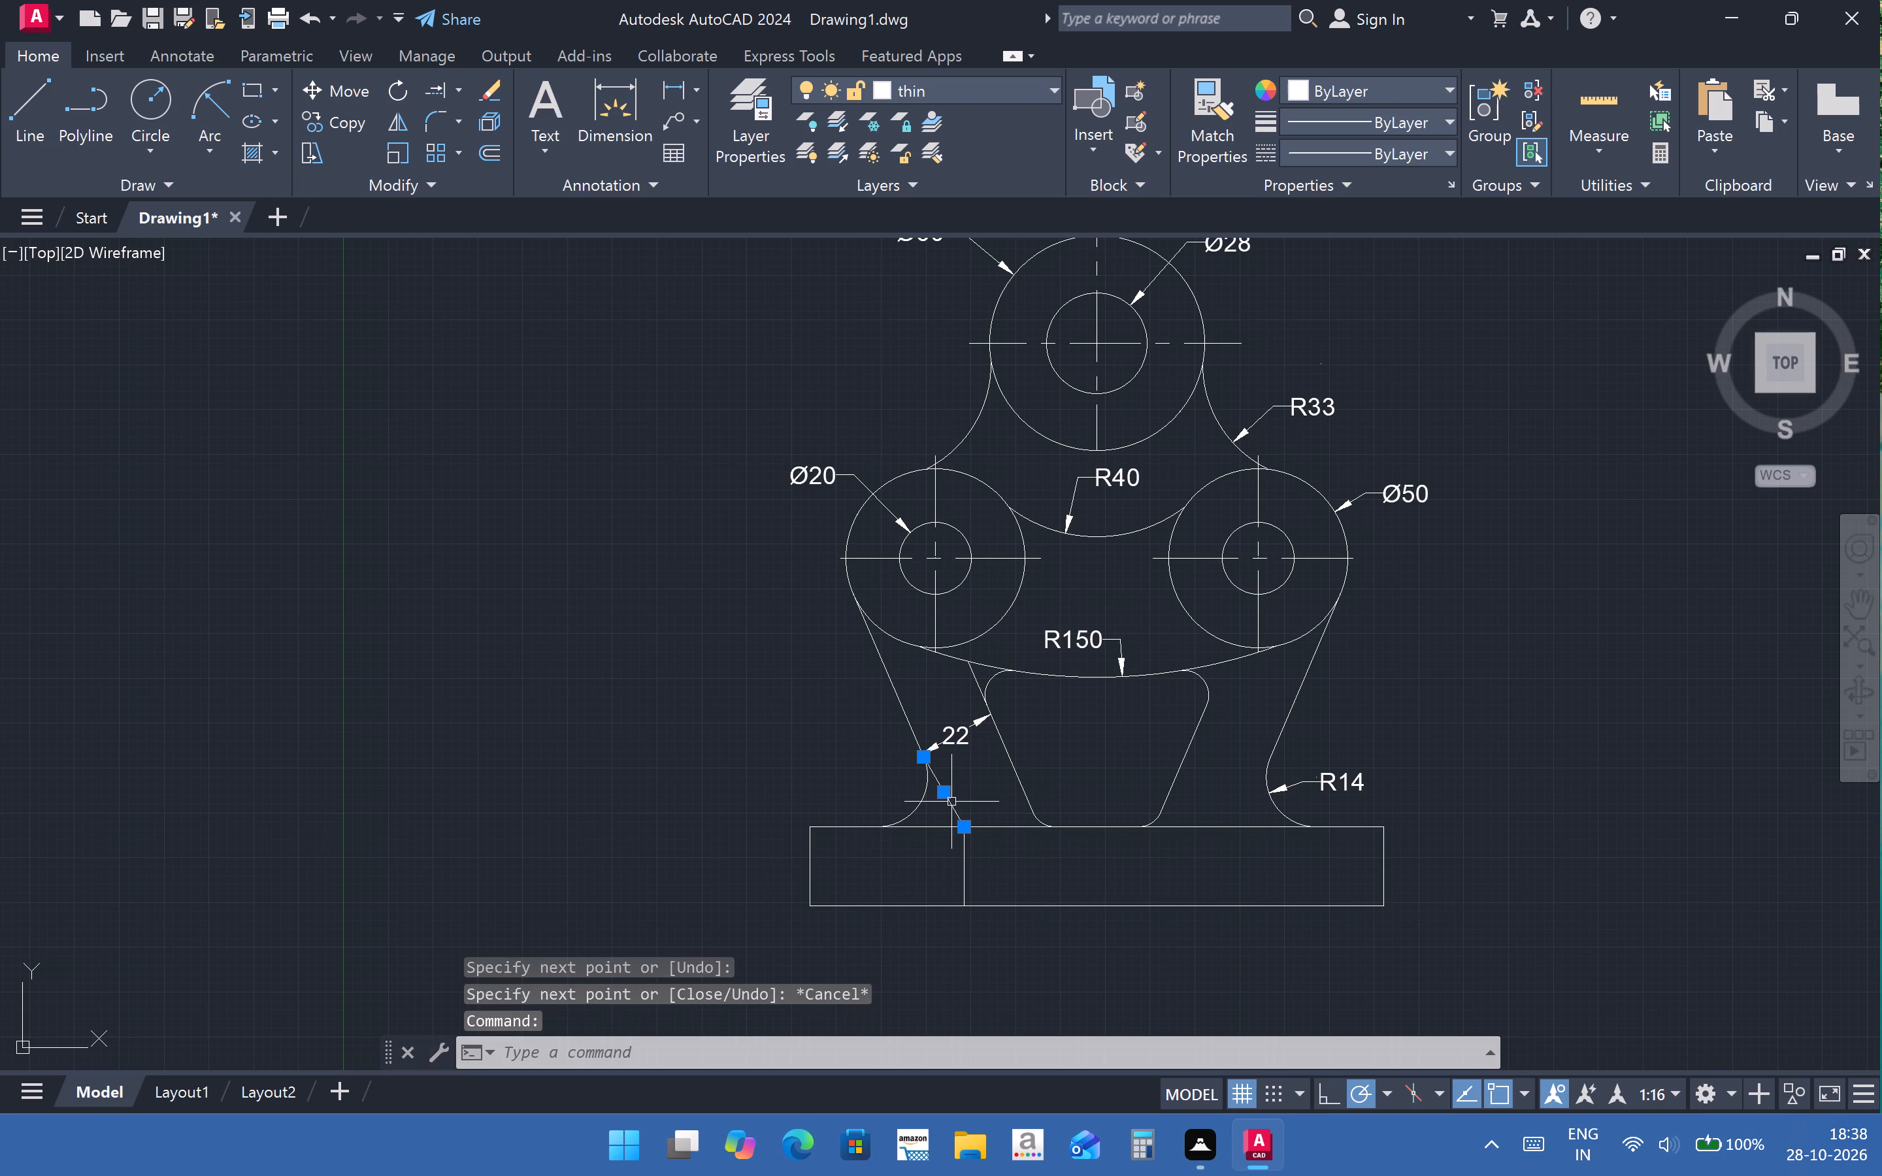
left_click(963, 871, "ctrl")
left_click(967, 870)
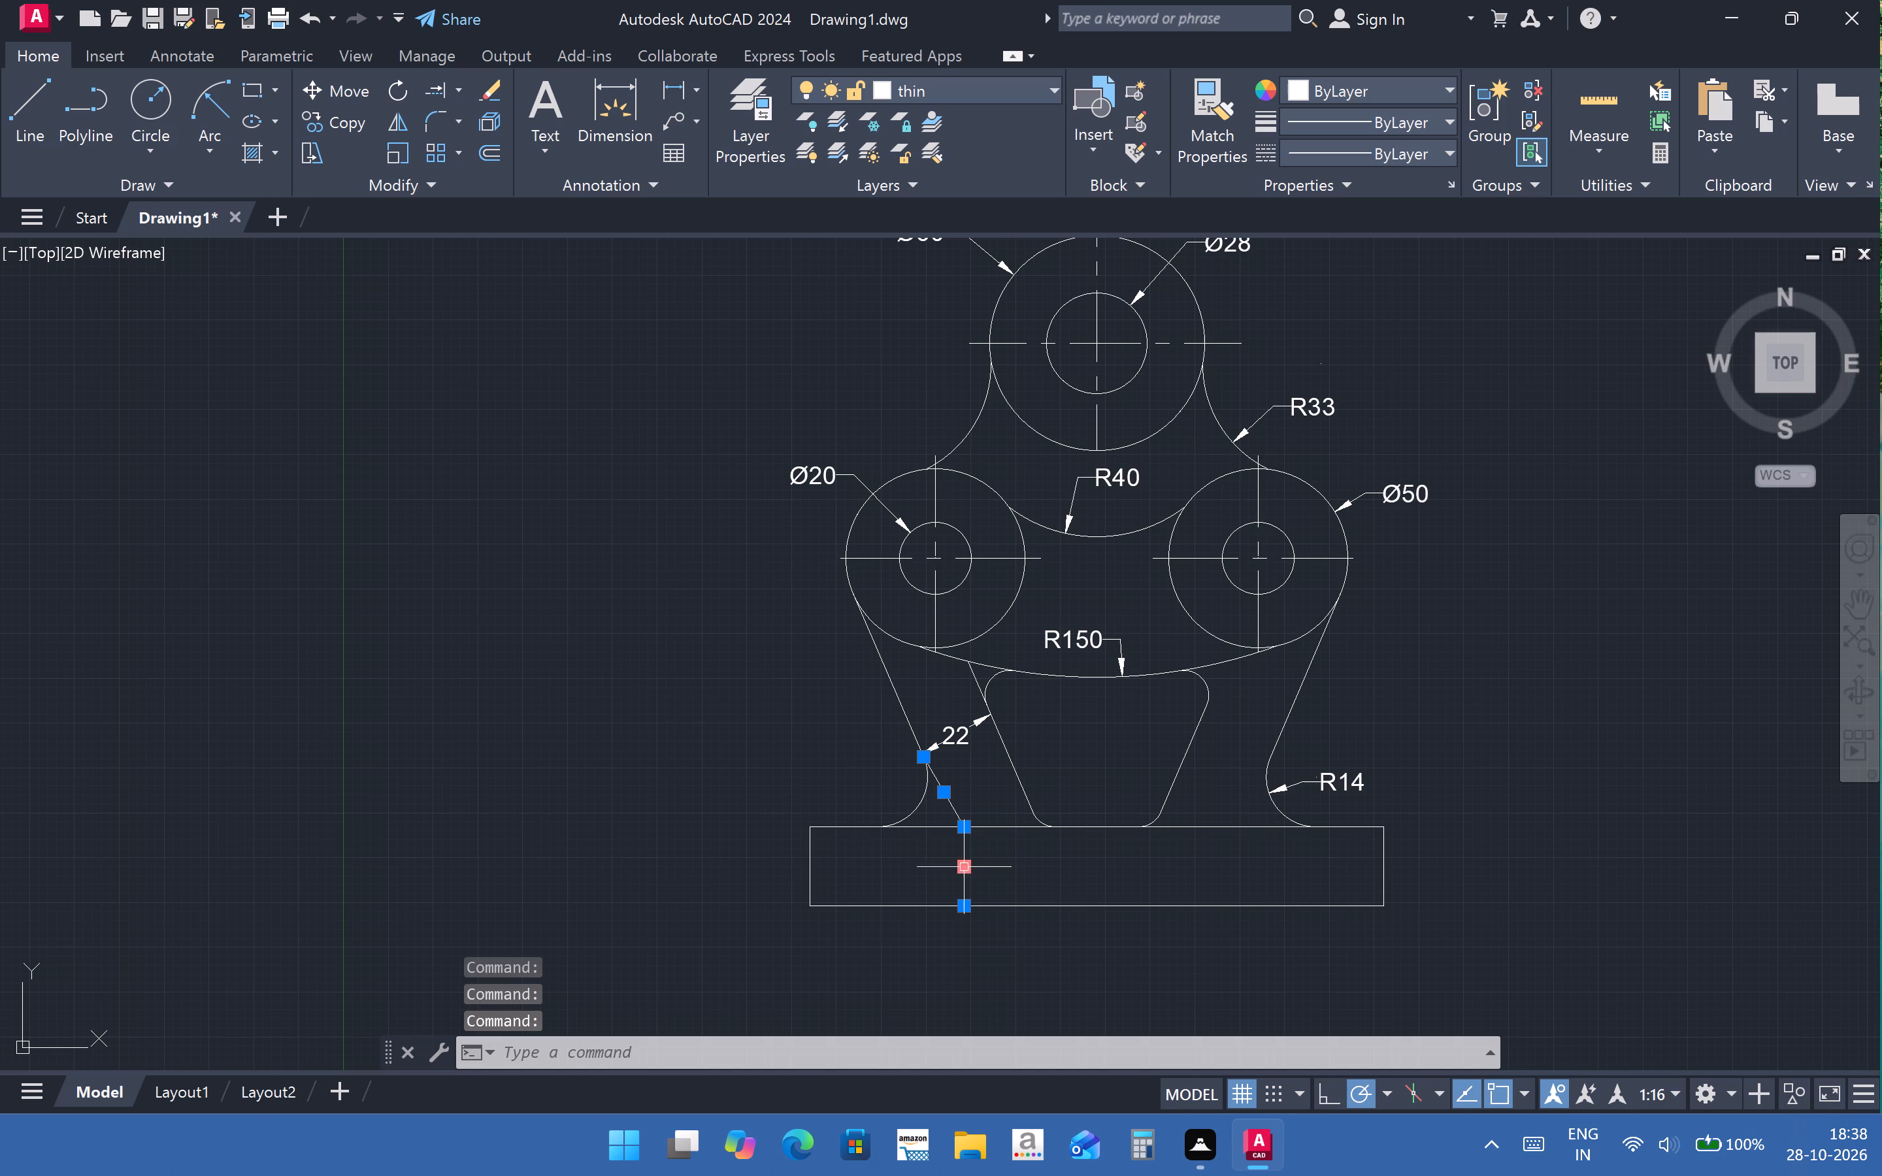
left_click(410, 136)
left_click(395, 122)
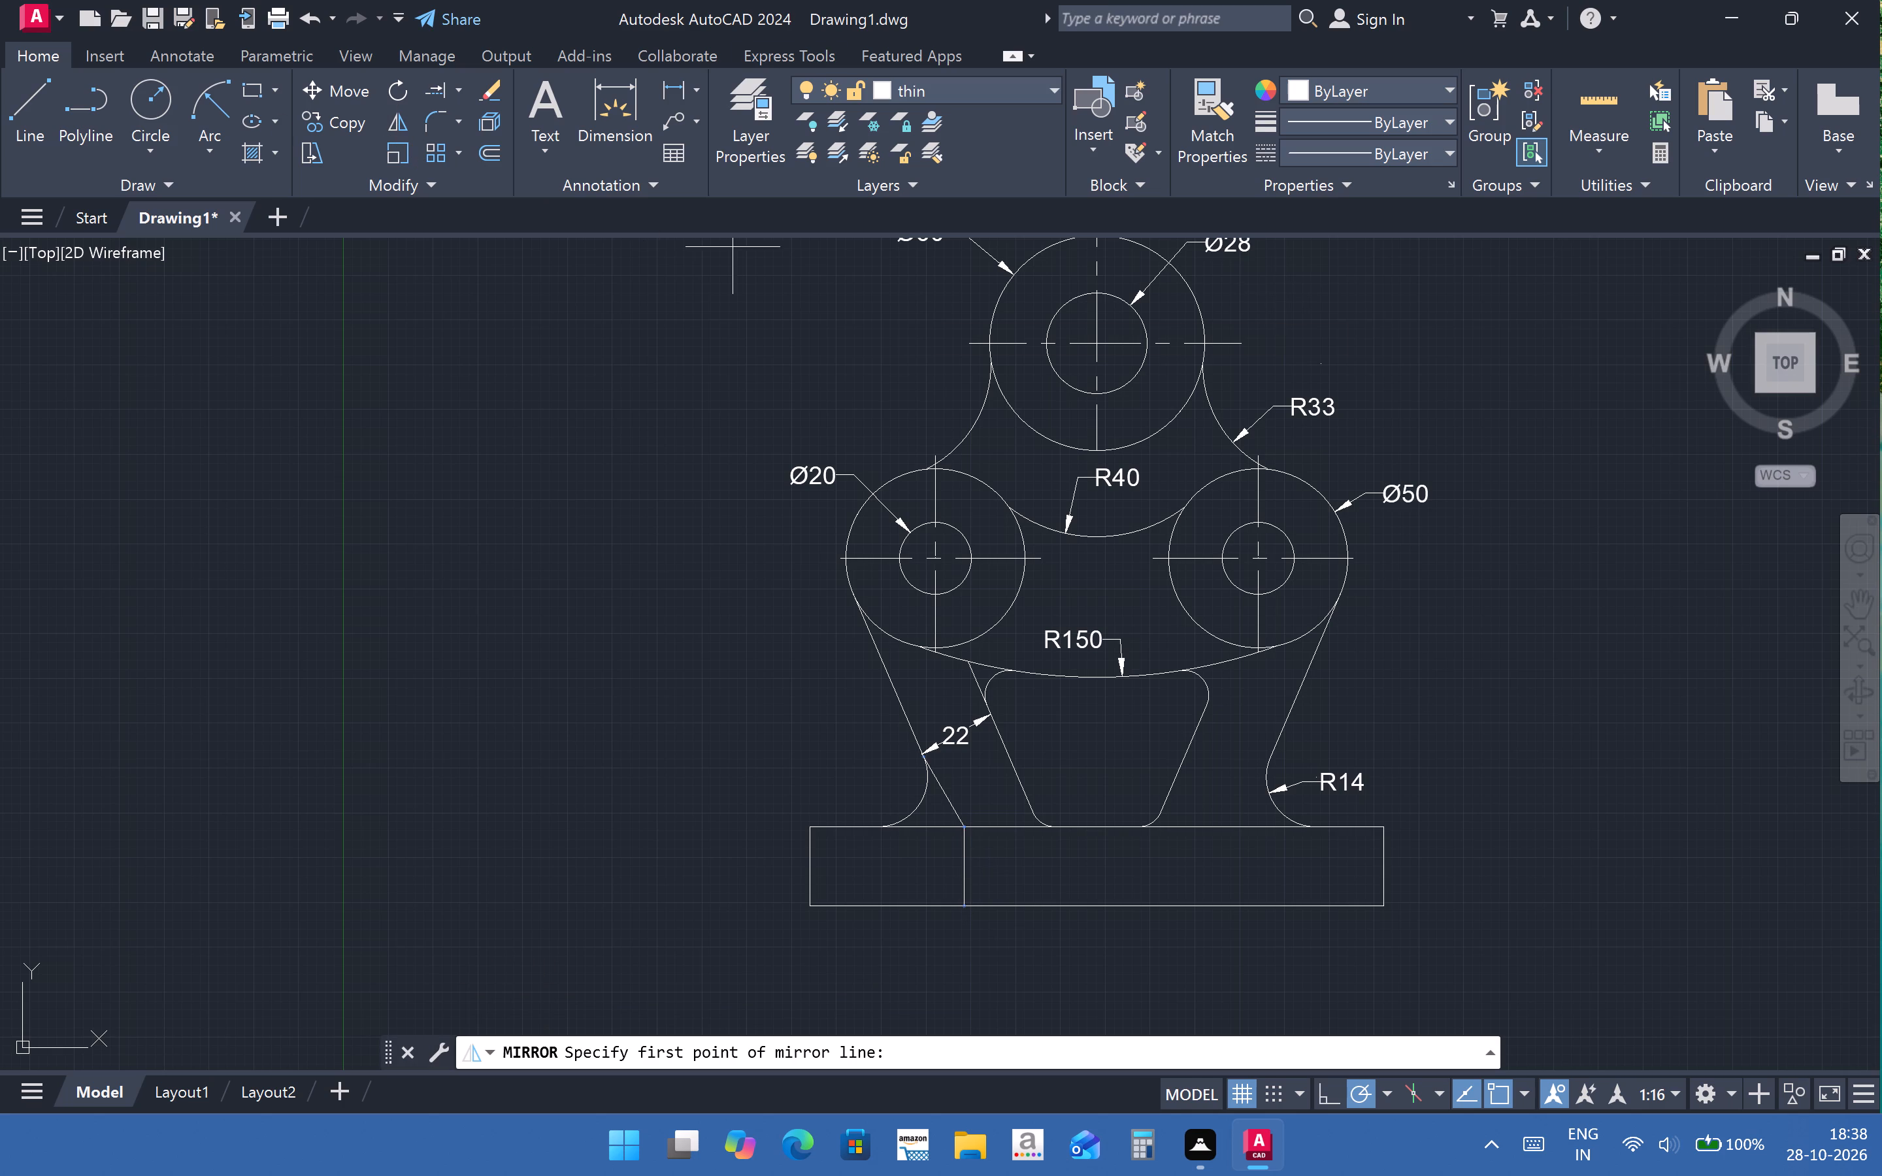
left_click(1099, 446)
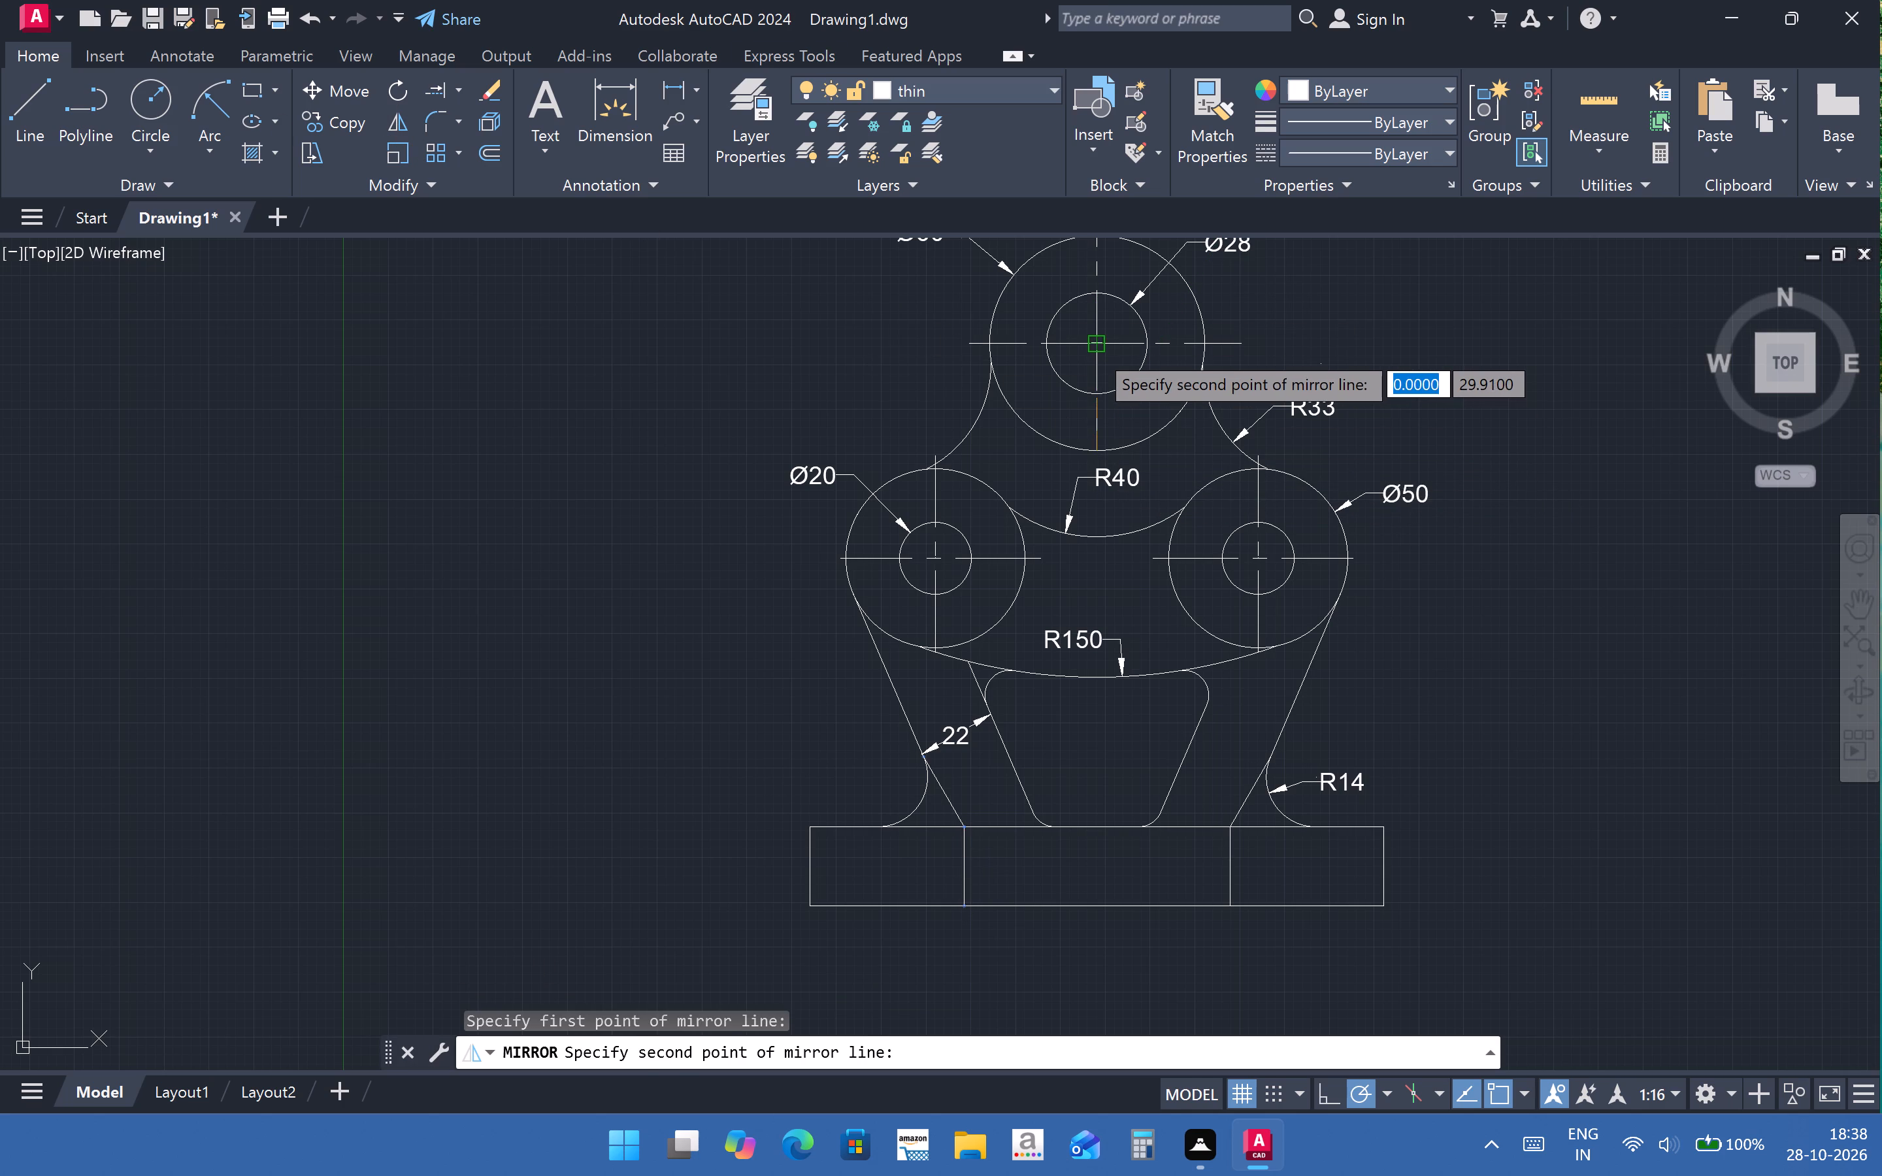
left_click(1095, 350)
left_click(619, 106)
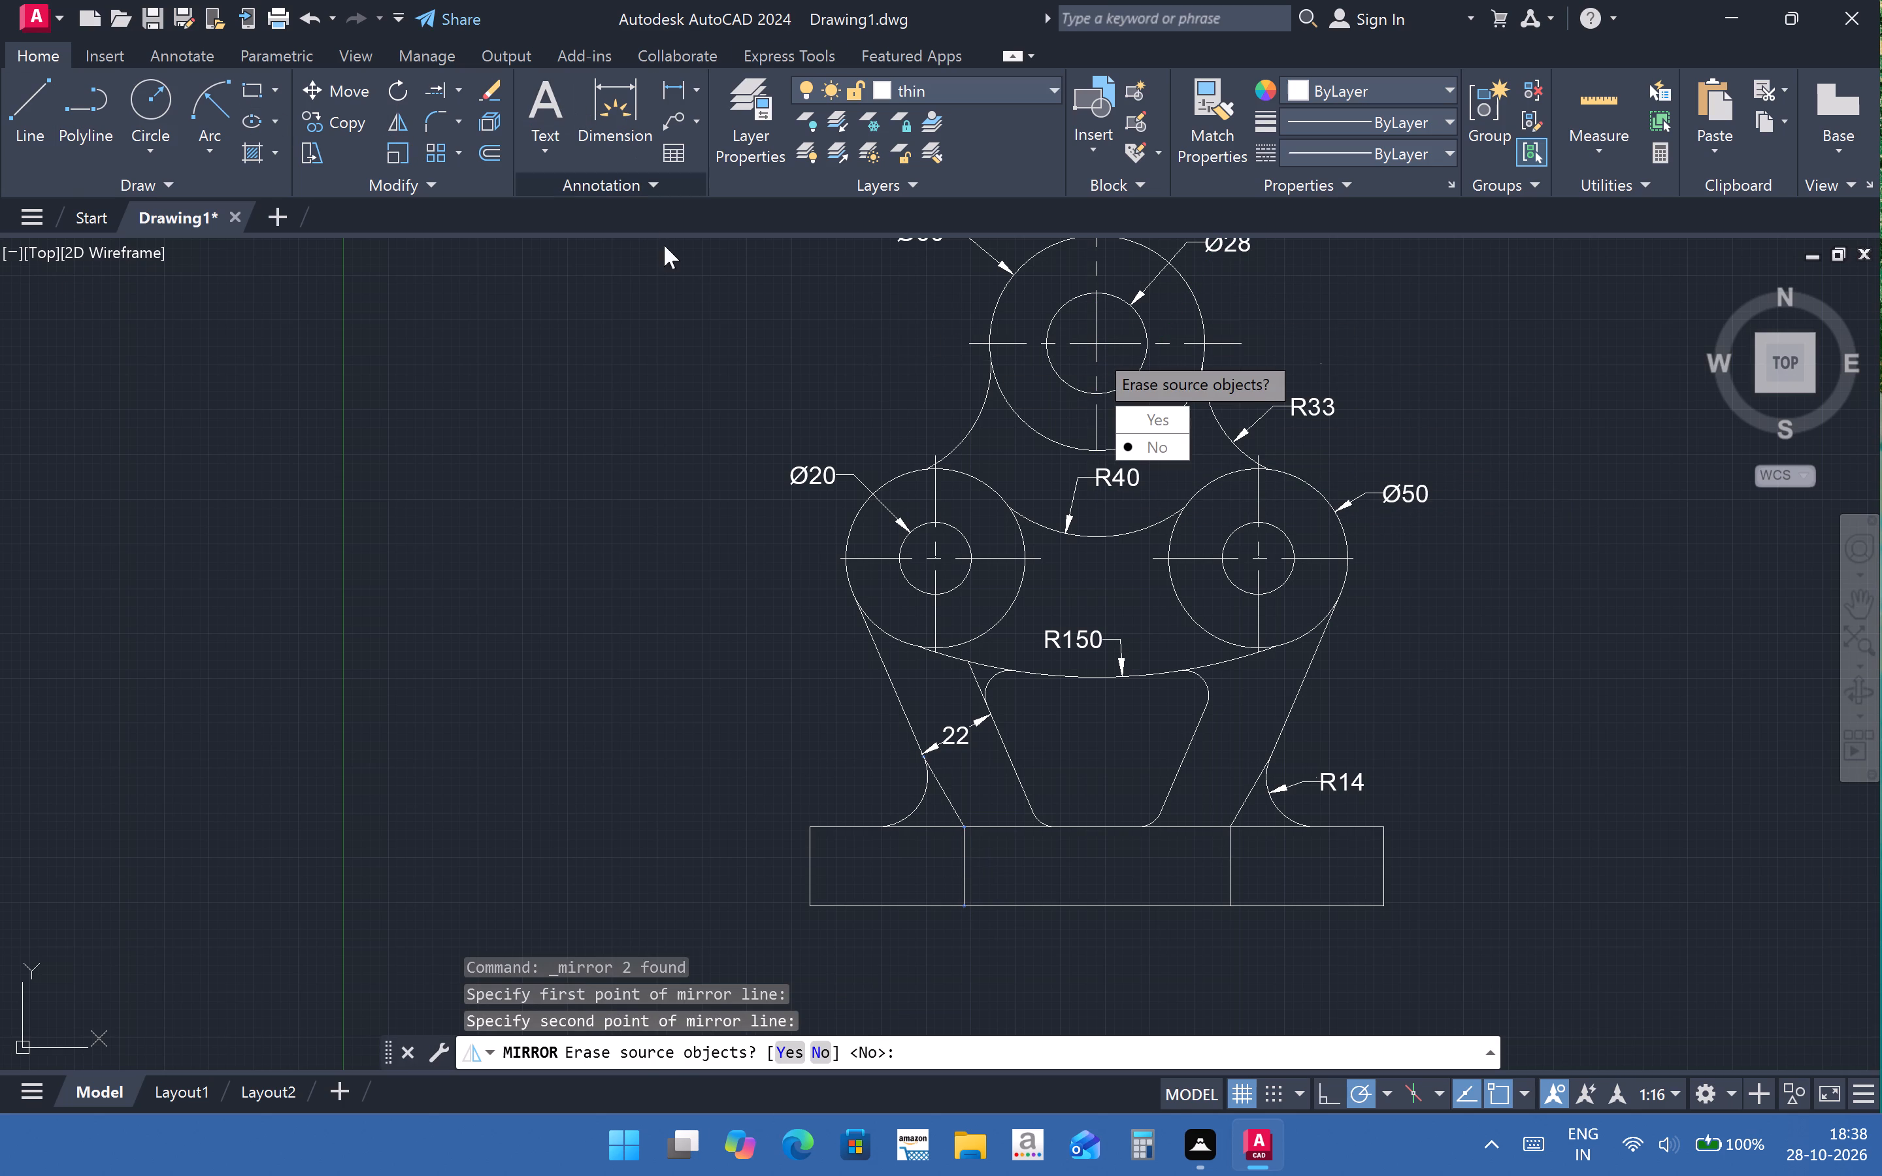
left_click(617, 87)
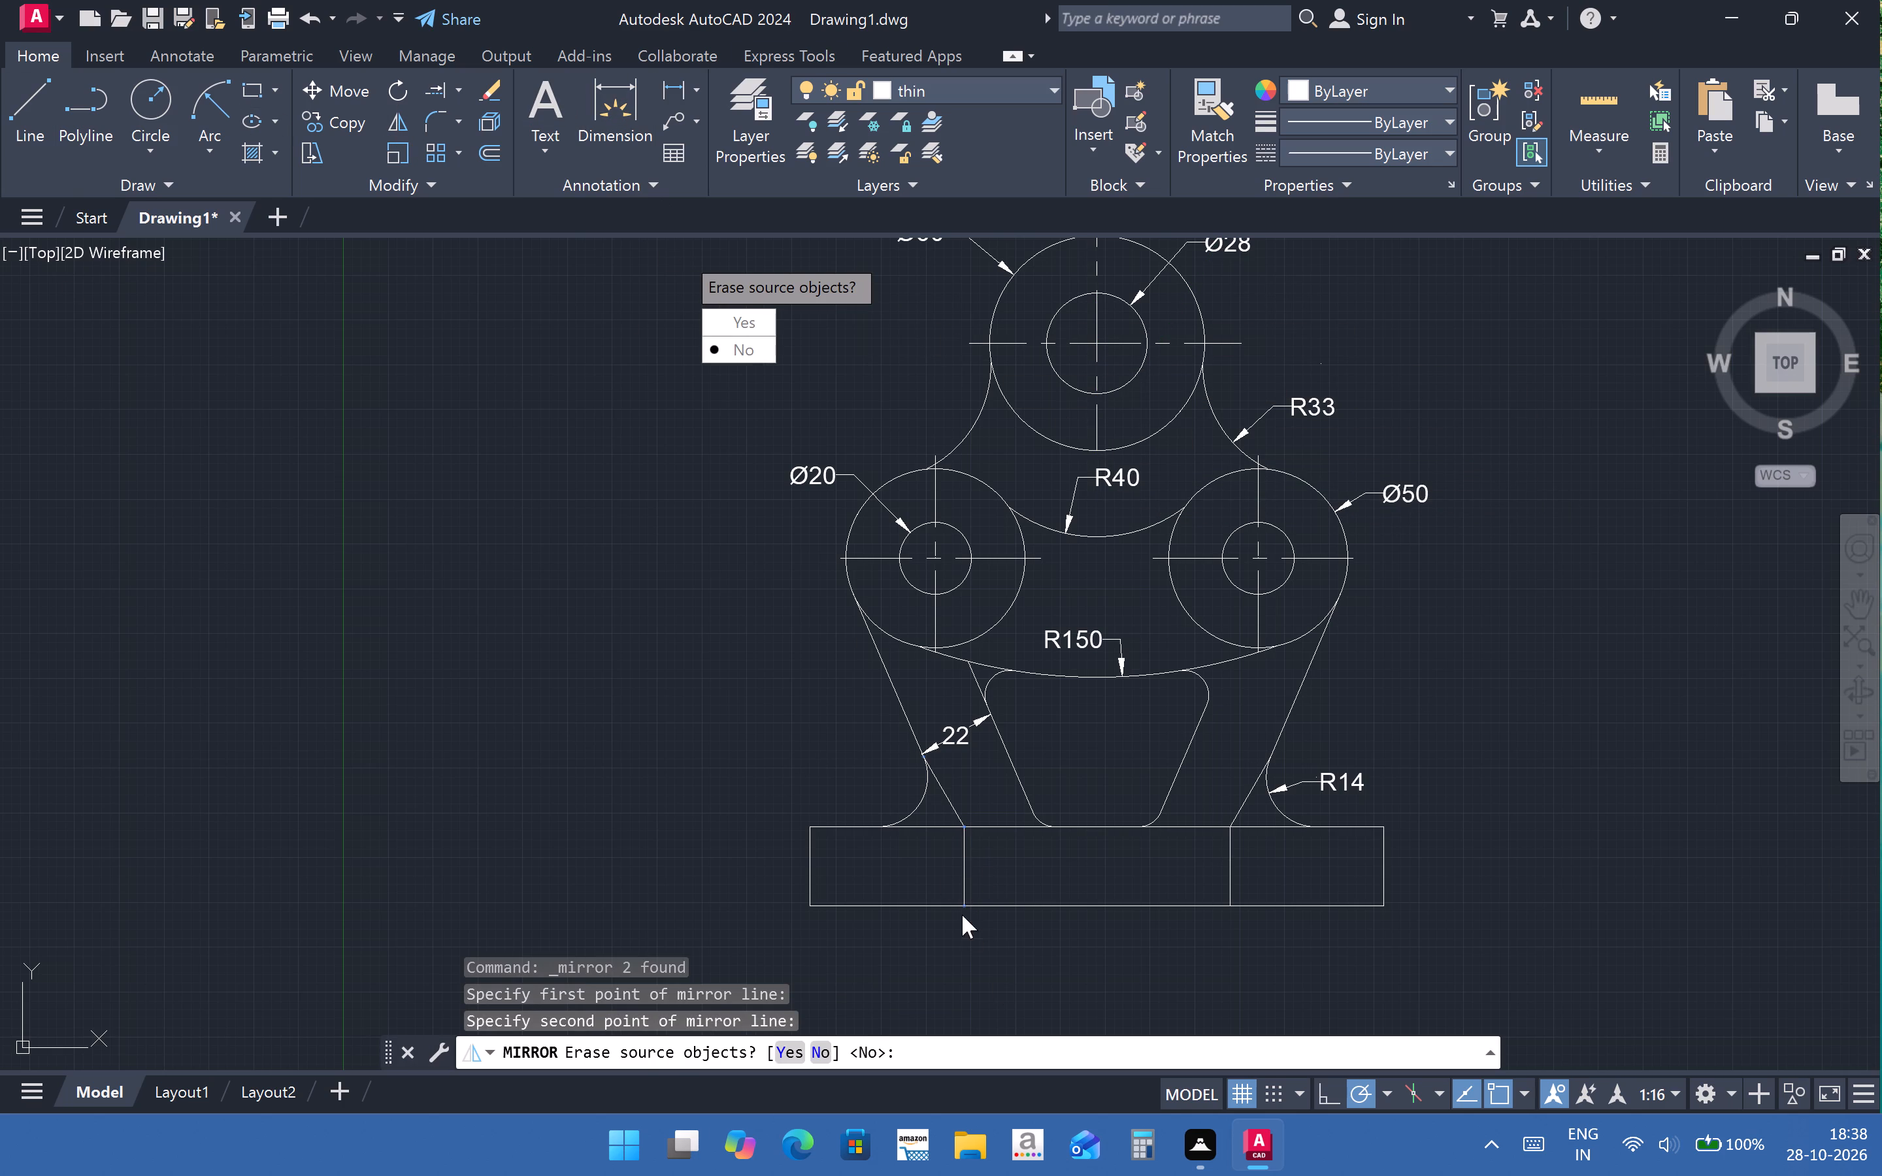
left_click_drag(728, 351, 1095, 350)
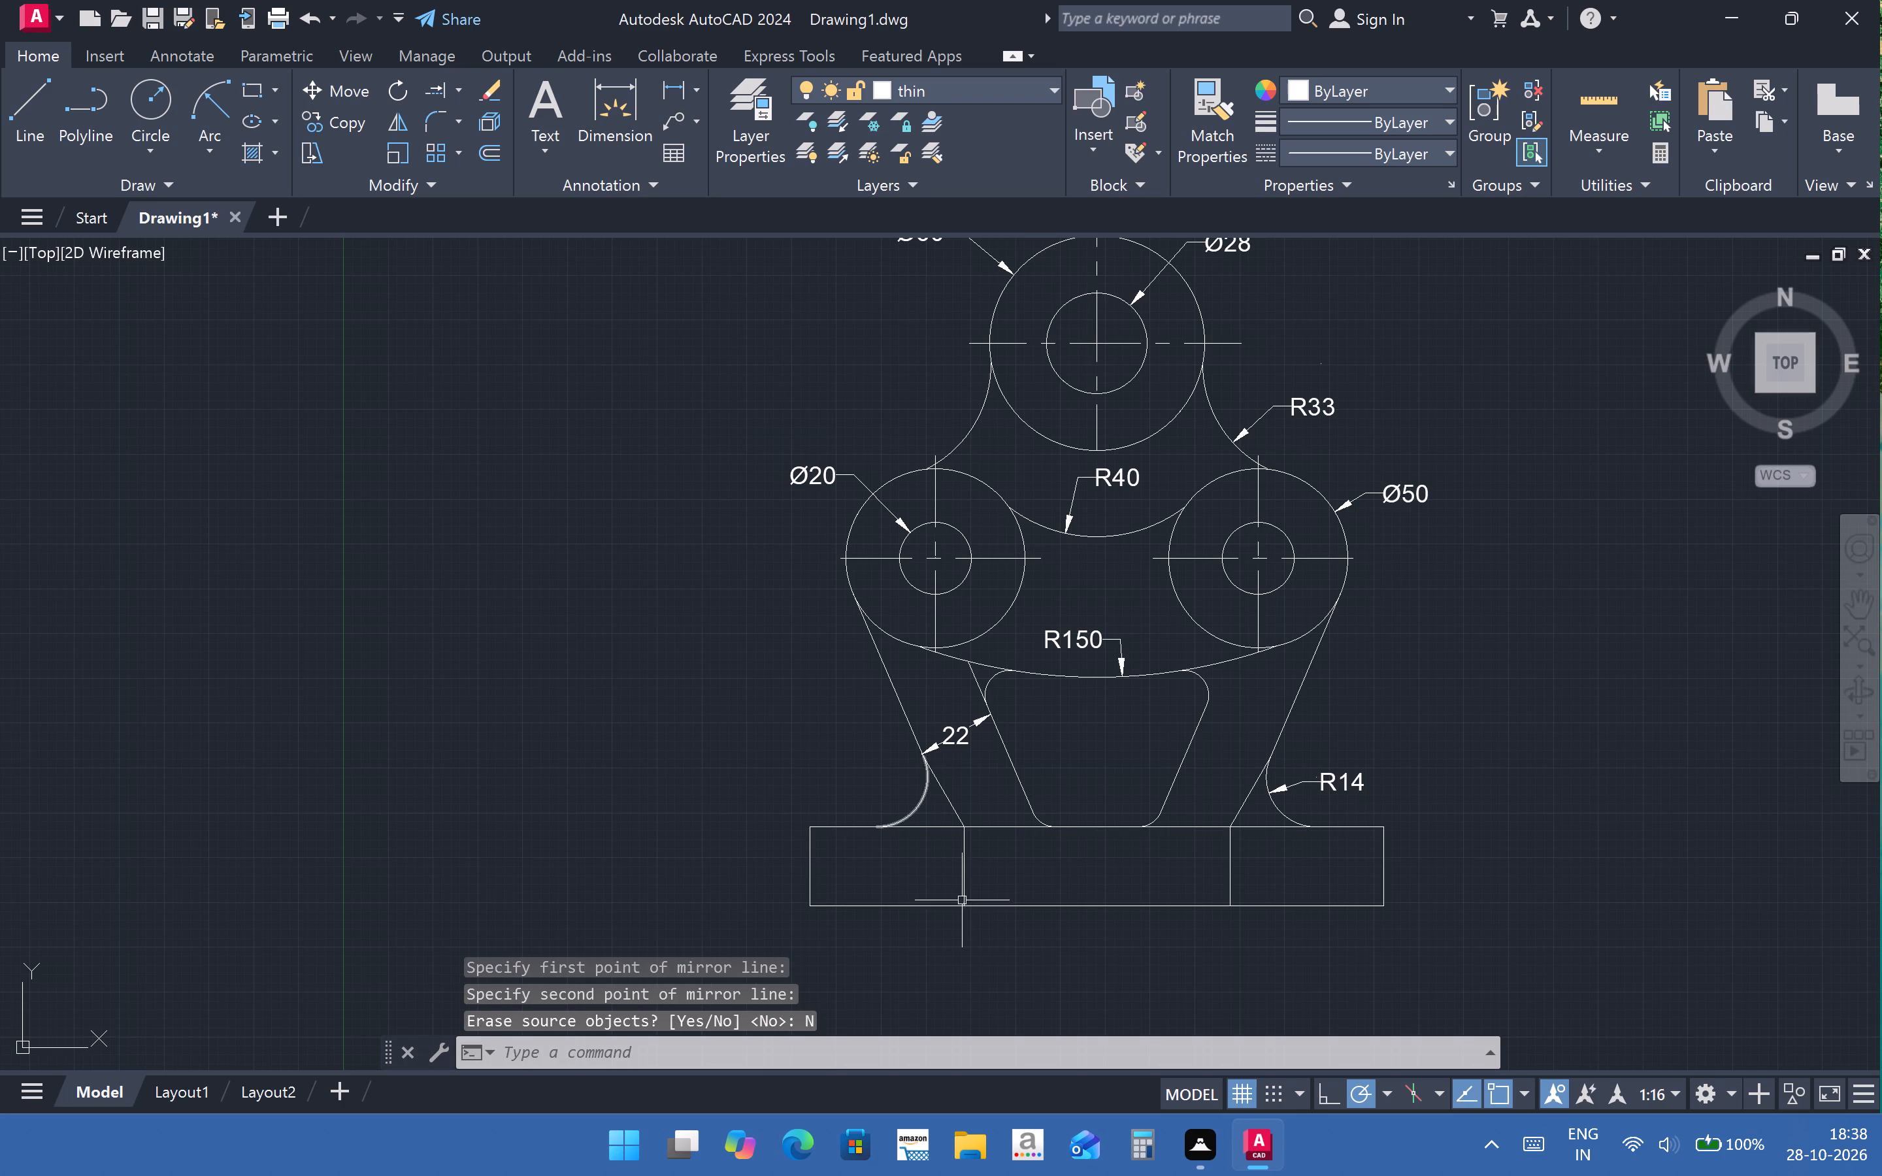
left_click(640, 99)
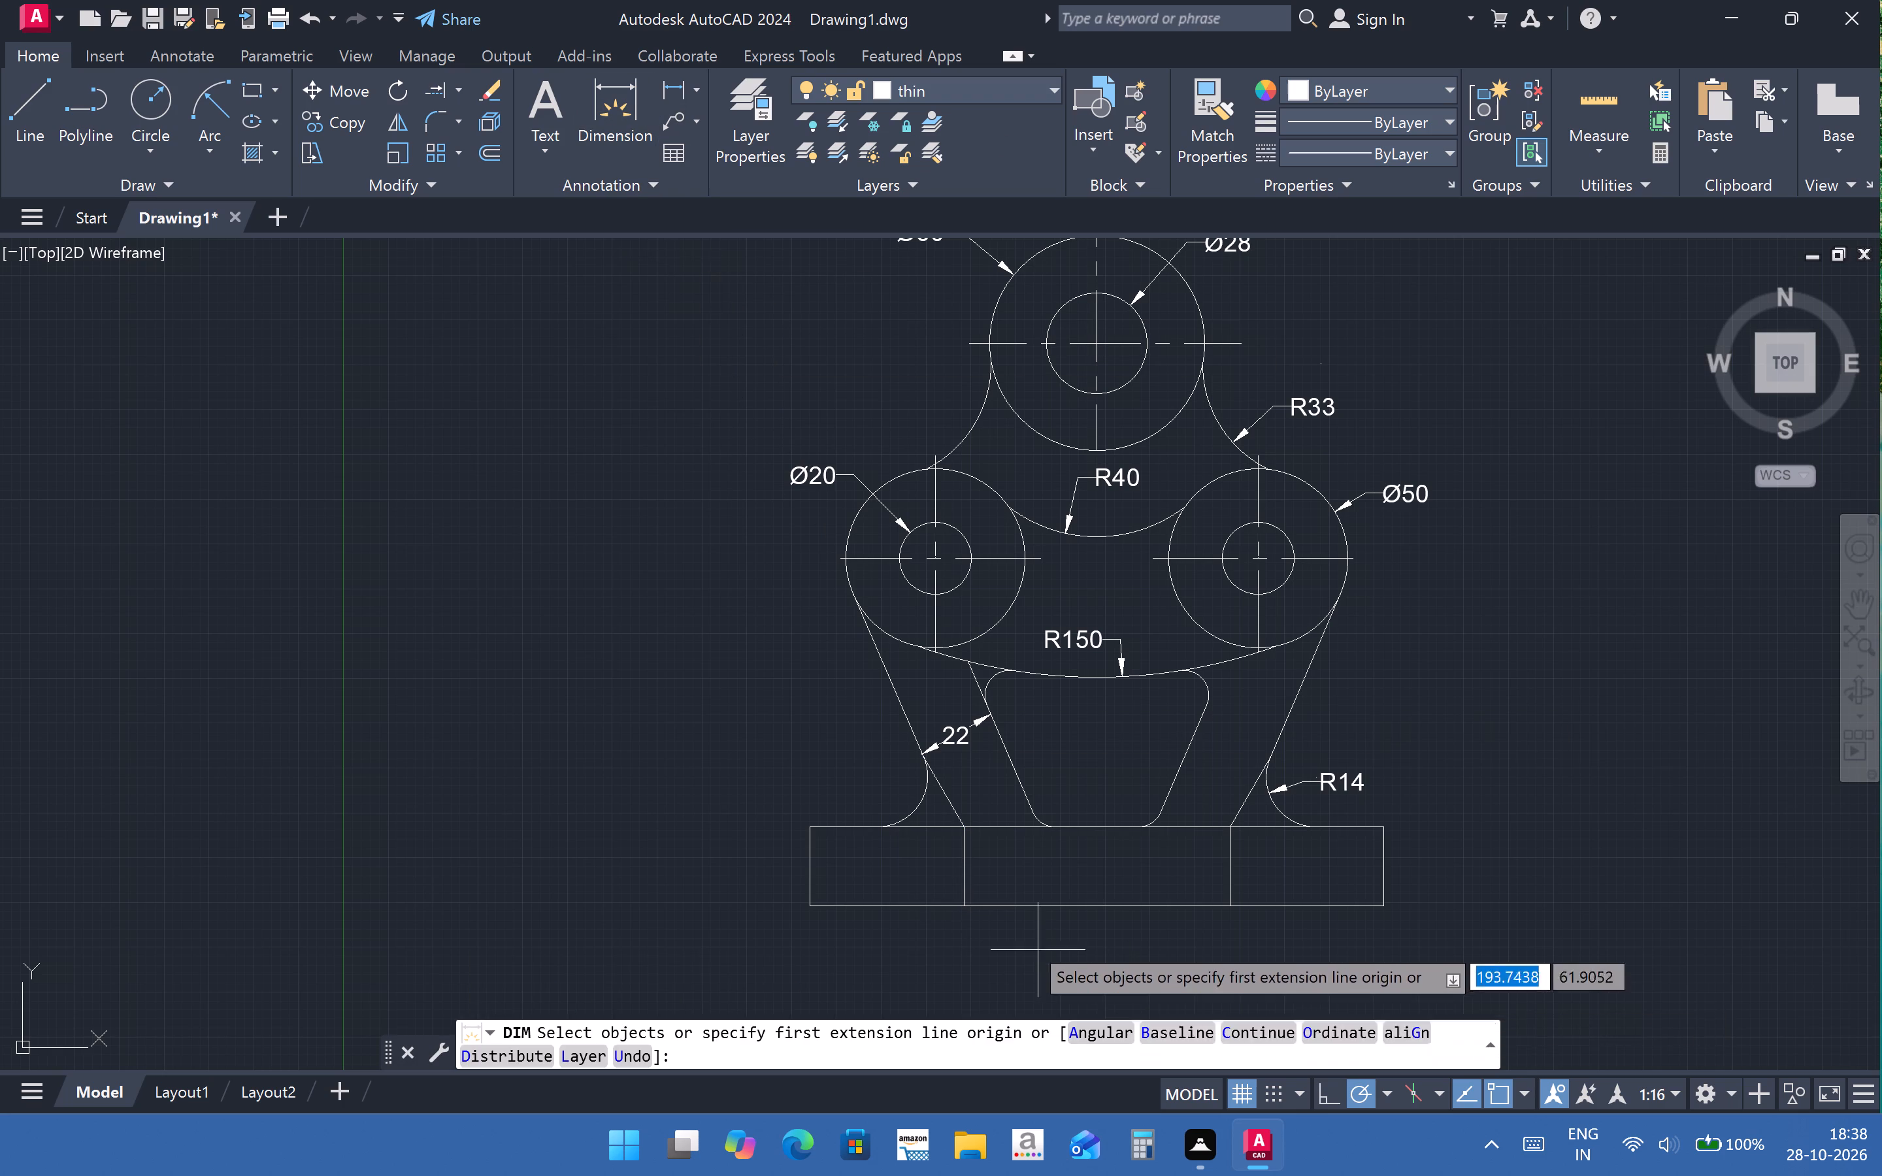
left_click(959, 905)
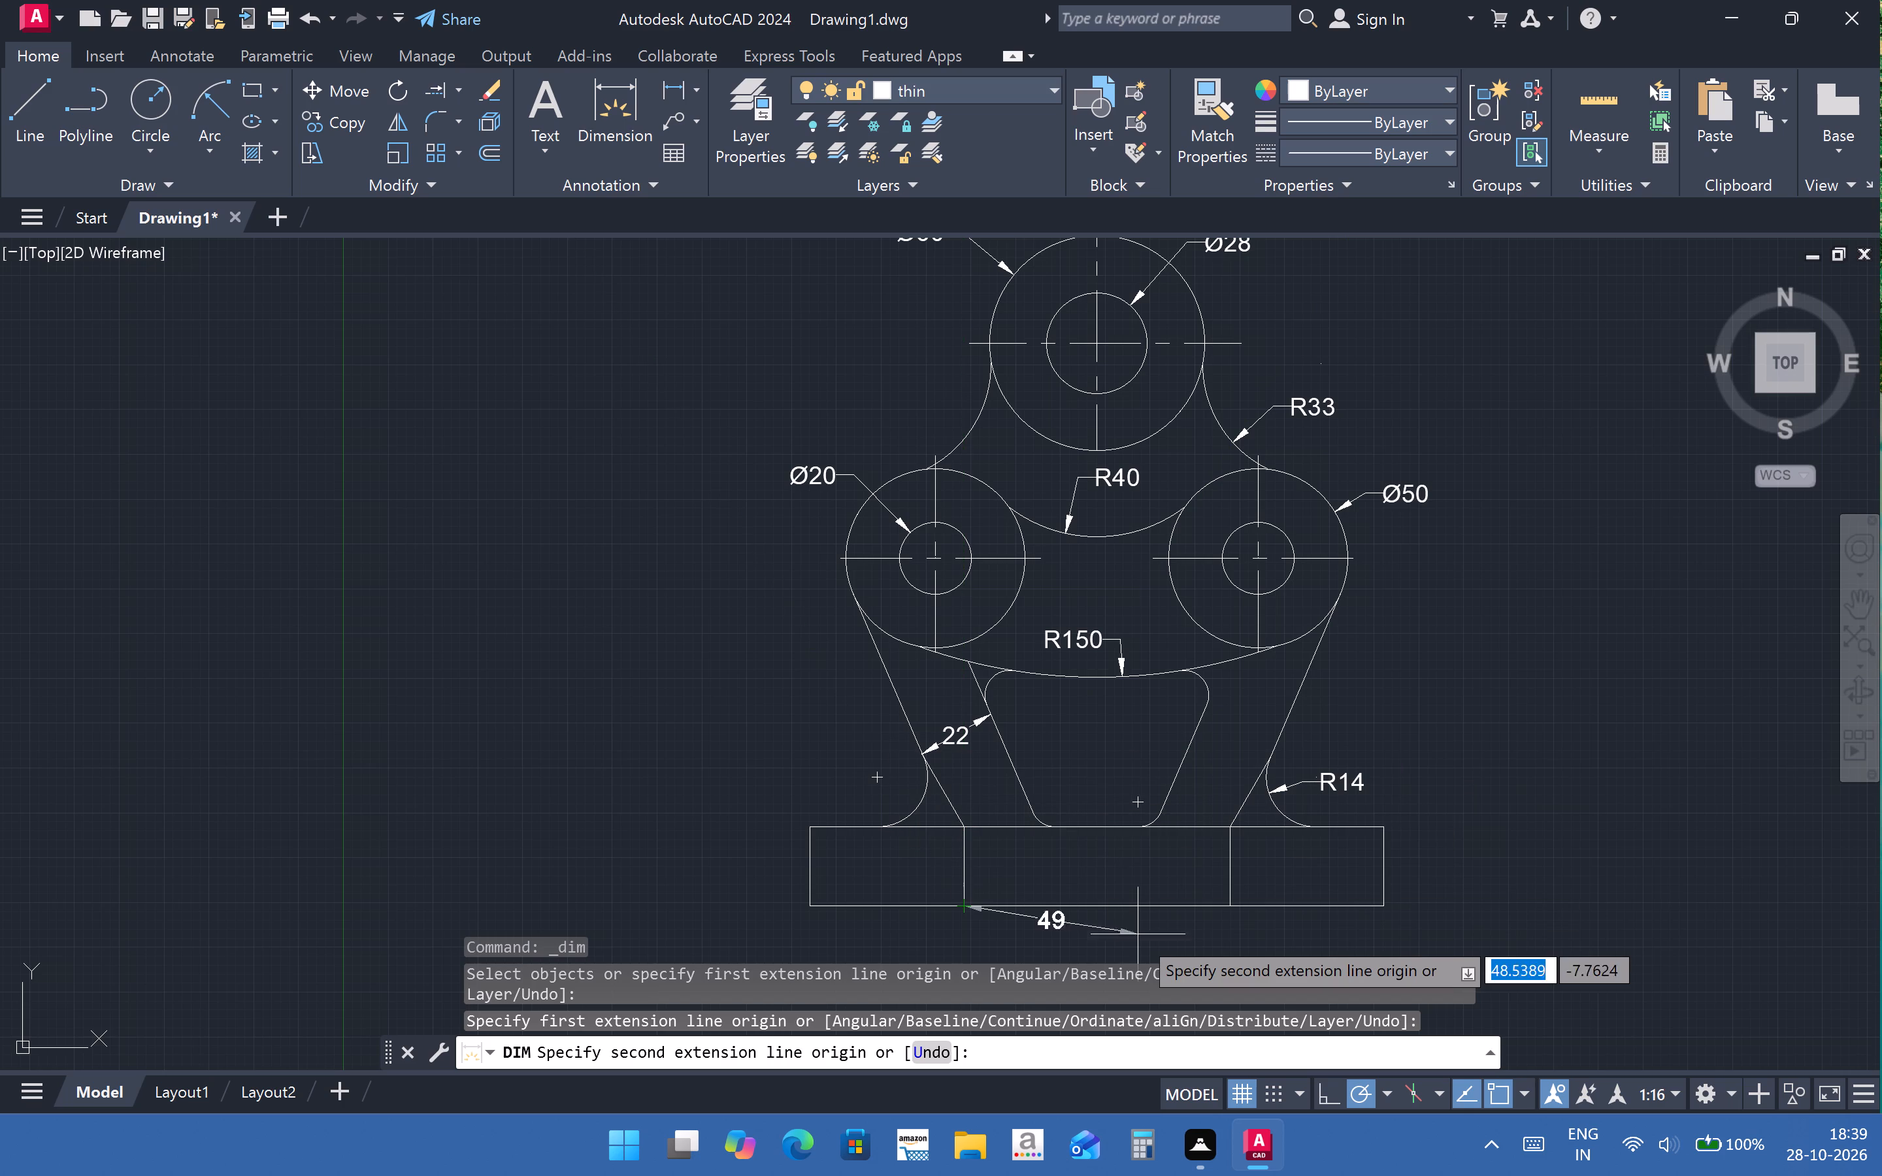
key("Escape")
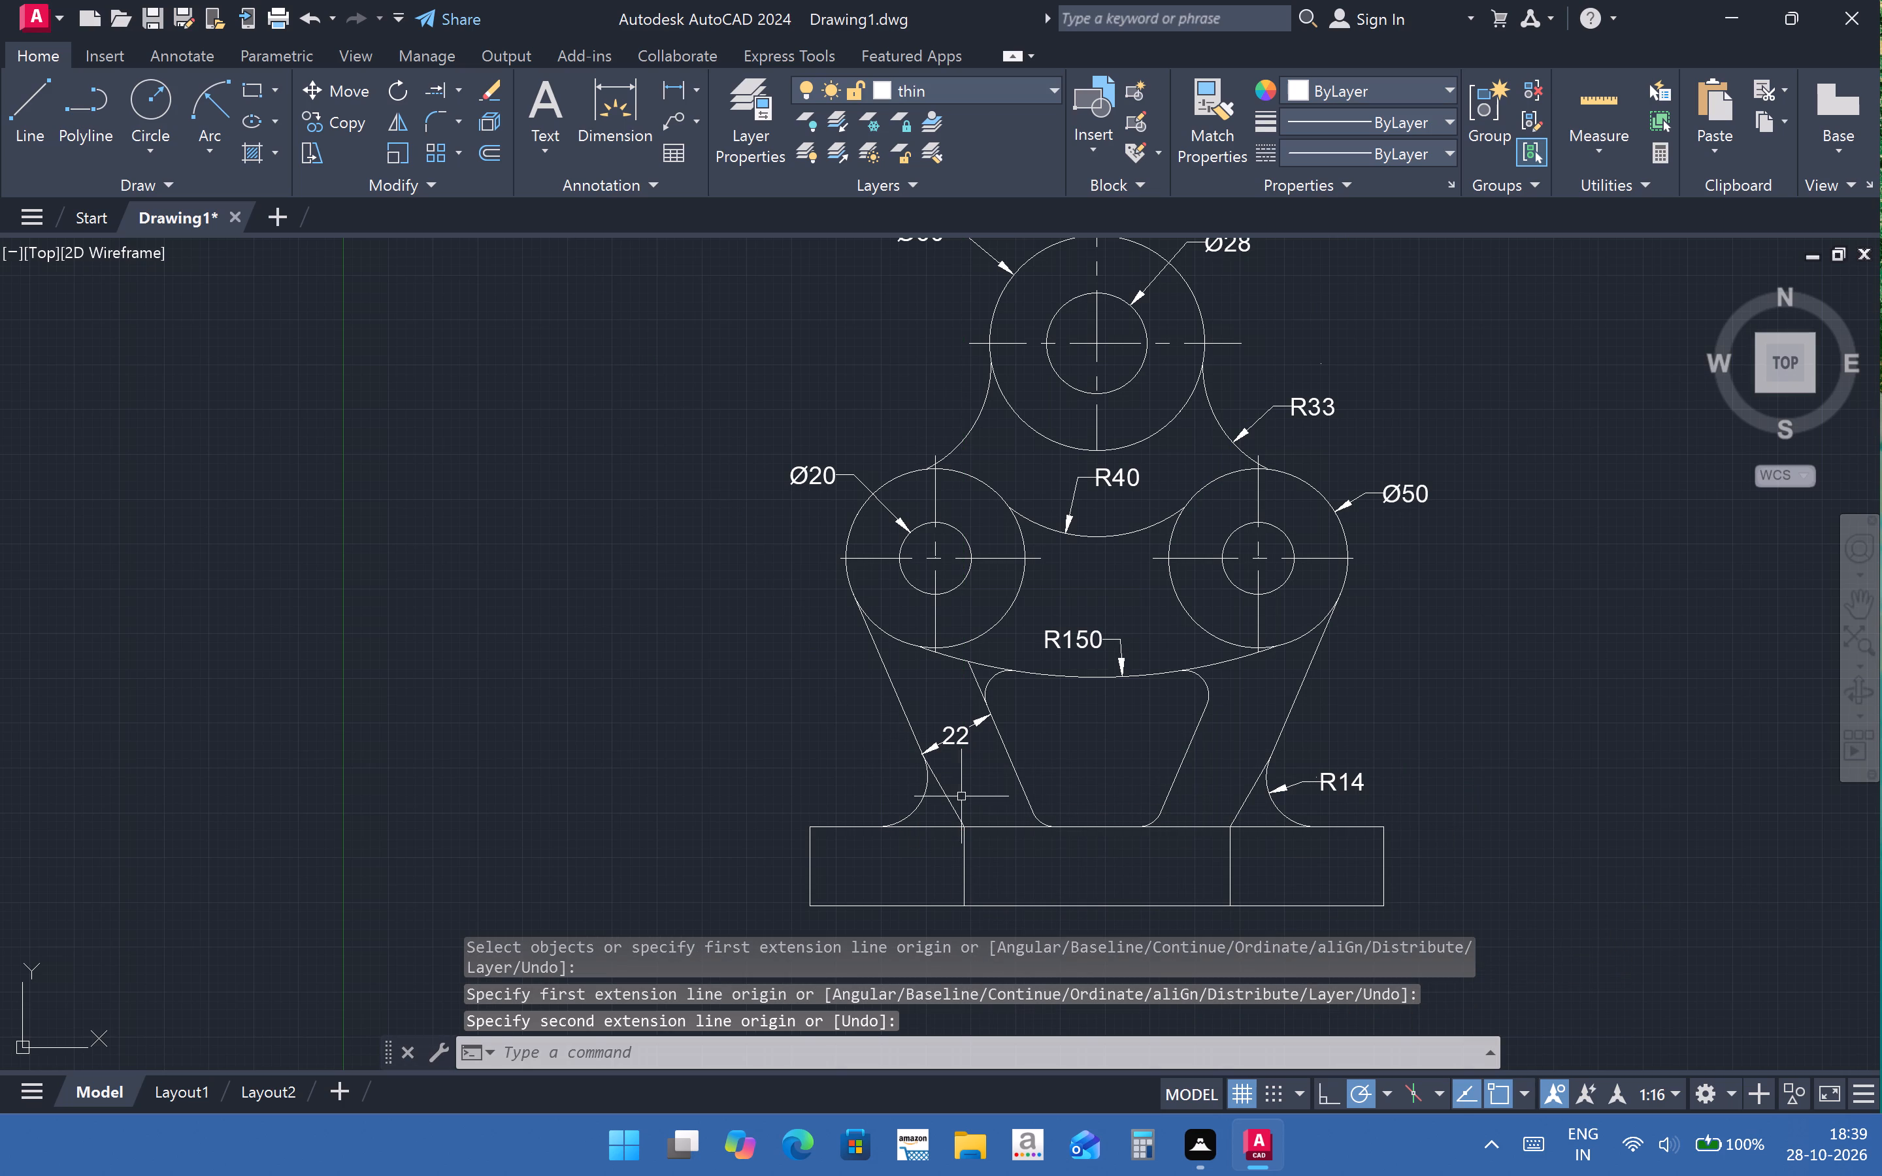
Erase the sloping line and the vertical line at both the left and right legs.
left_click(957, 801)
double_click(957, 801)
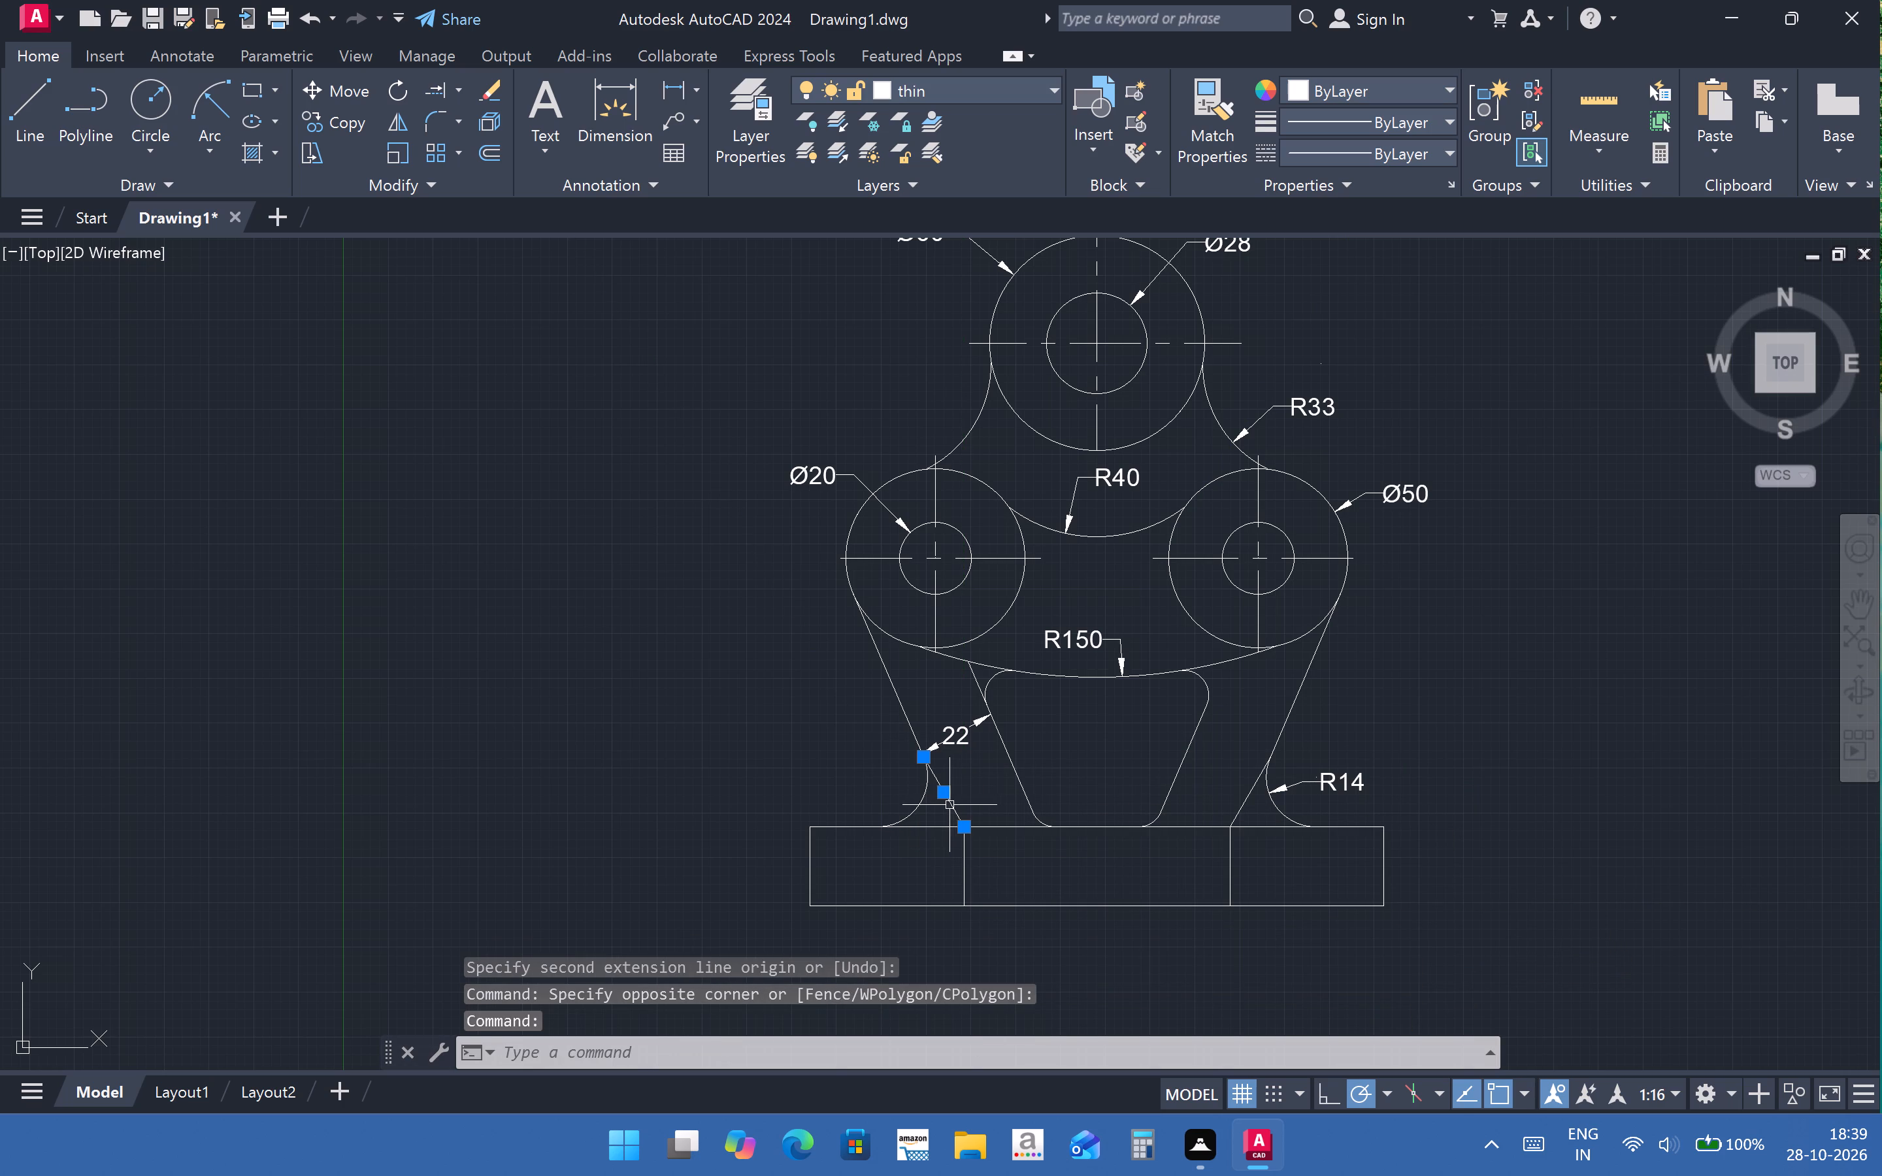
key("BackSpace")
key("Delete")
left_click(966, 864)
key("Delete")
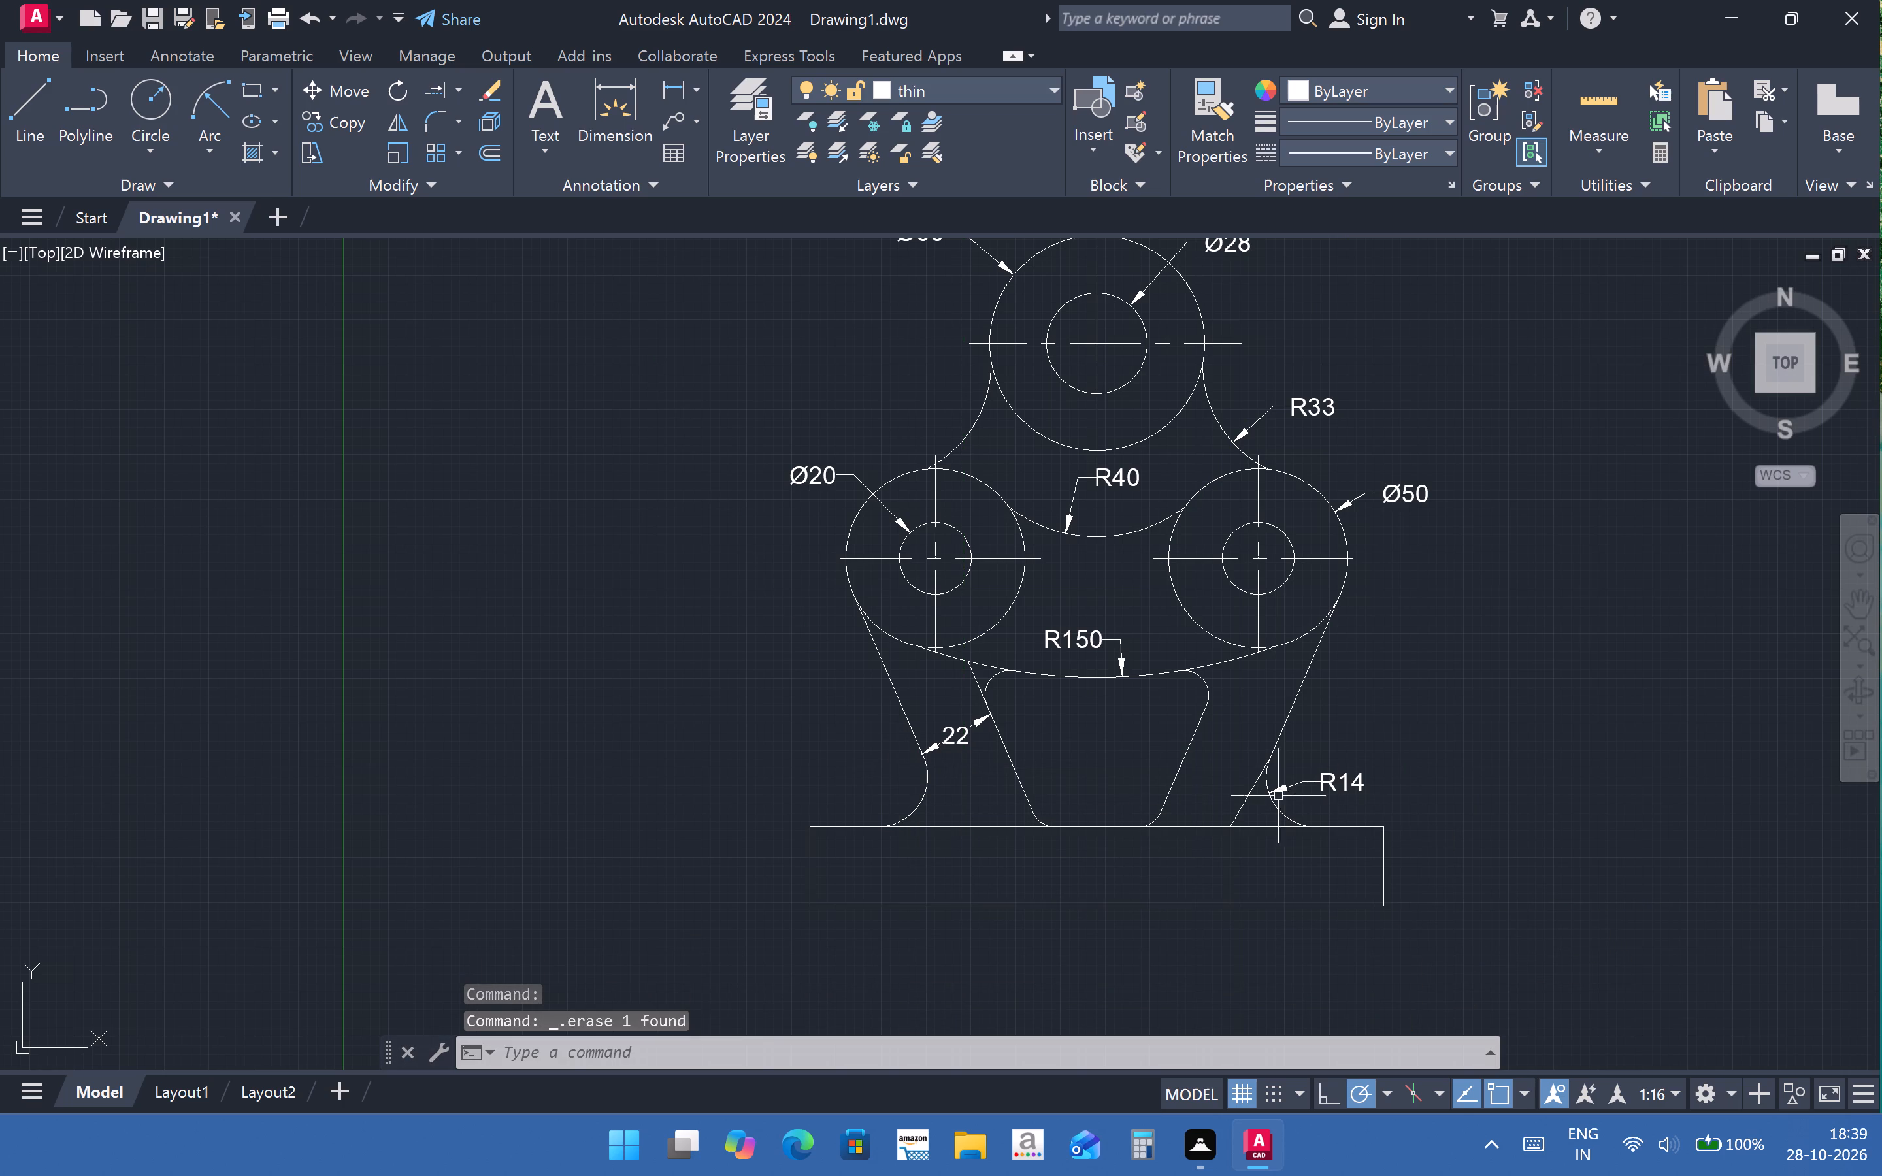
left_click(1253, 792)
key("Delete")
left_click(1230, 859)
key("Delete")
Add a horizontal linear dimension between the centres of the two Ø20 circles, placed above the Ø60 circle.
middle_click_drag(1272, 567, 1272, 642)
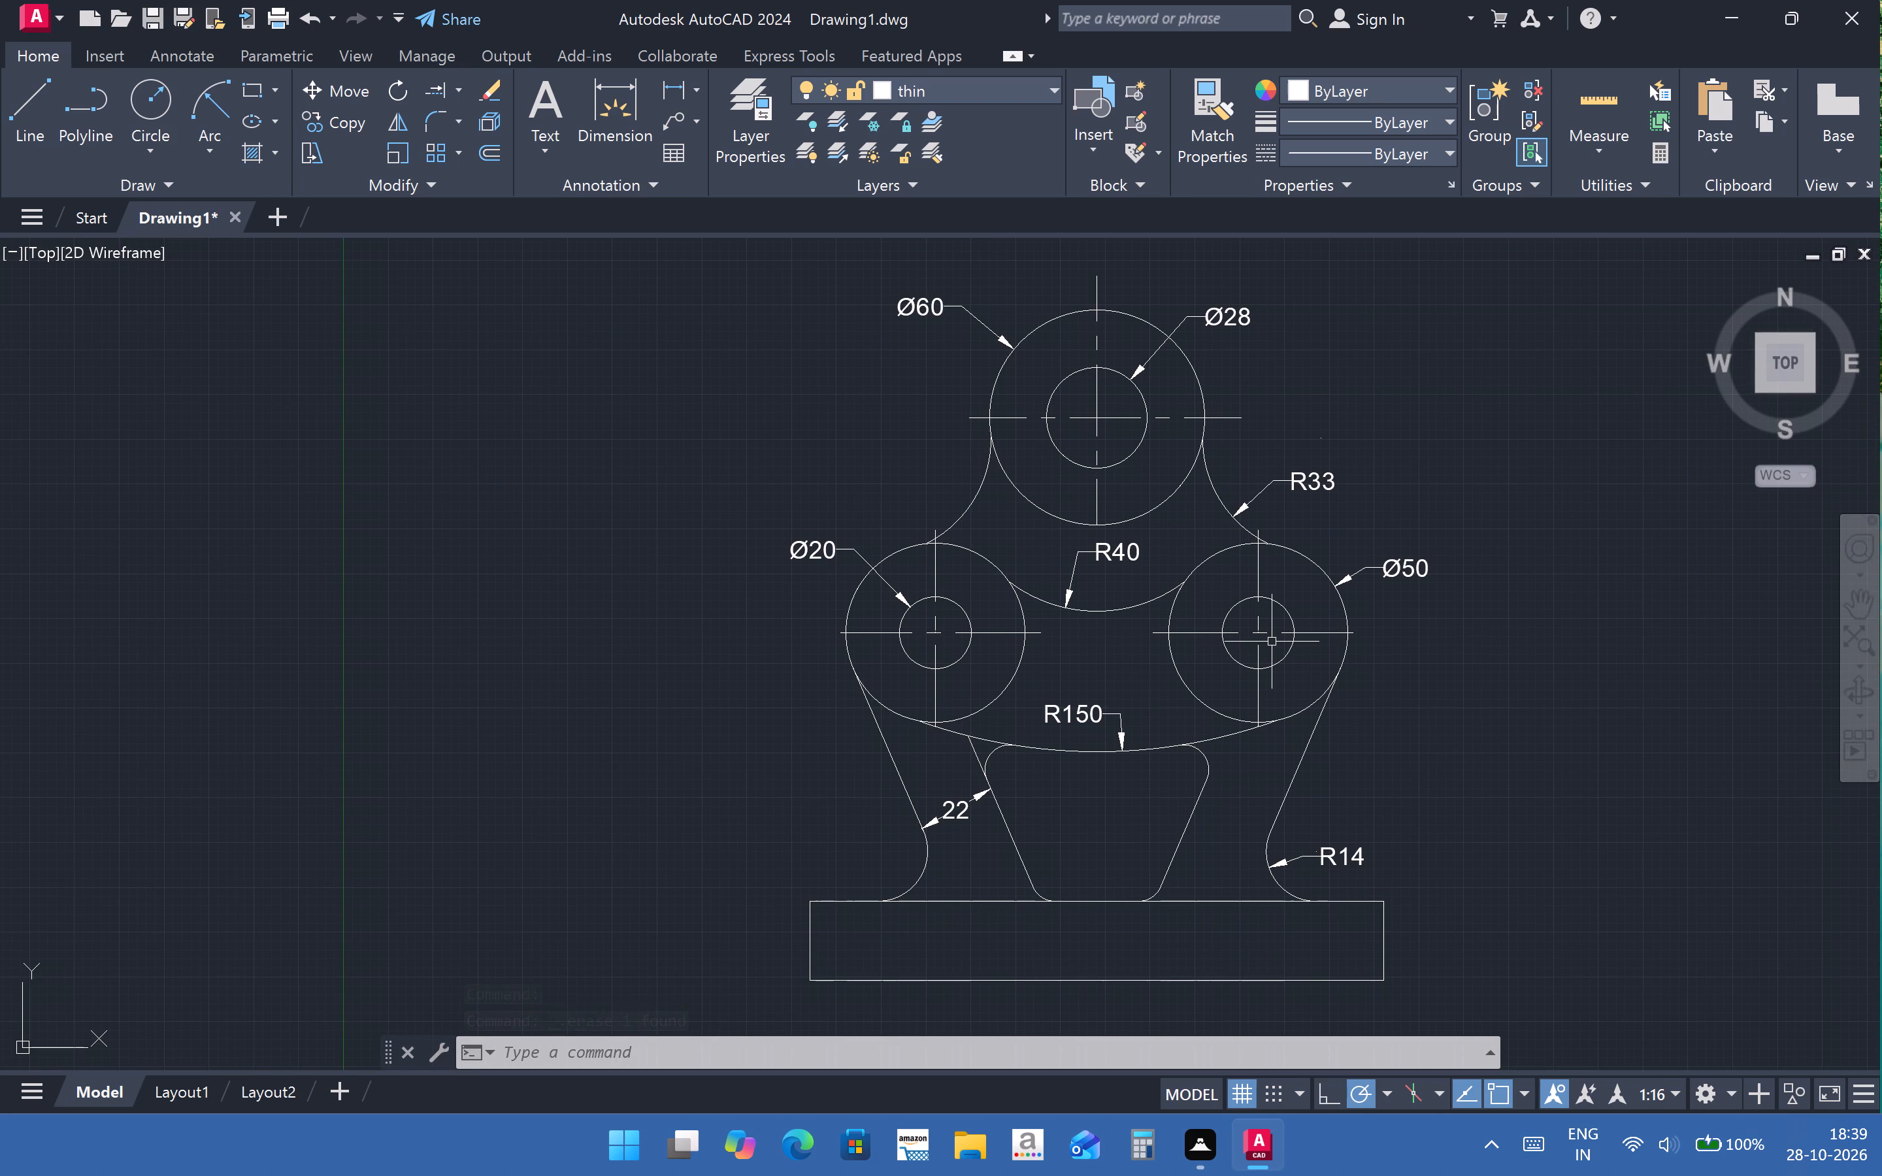
left_click(673, 91)
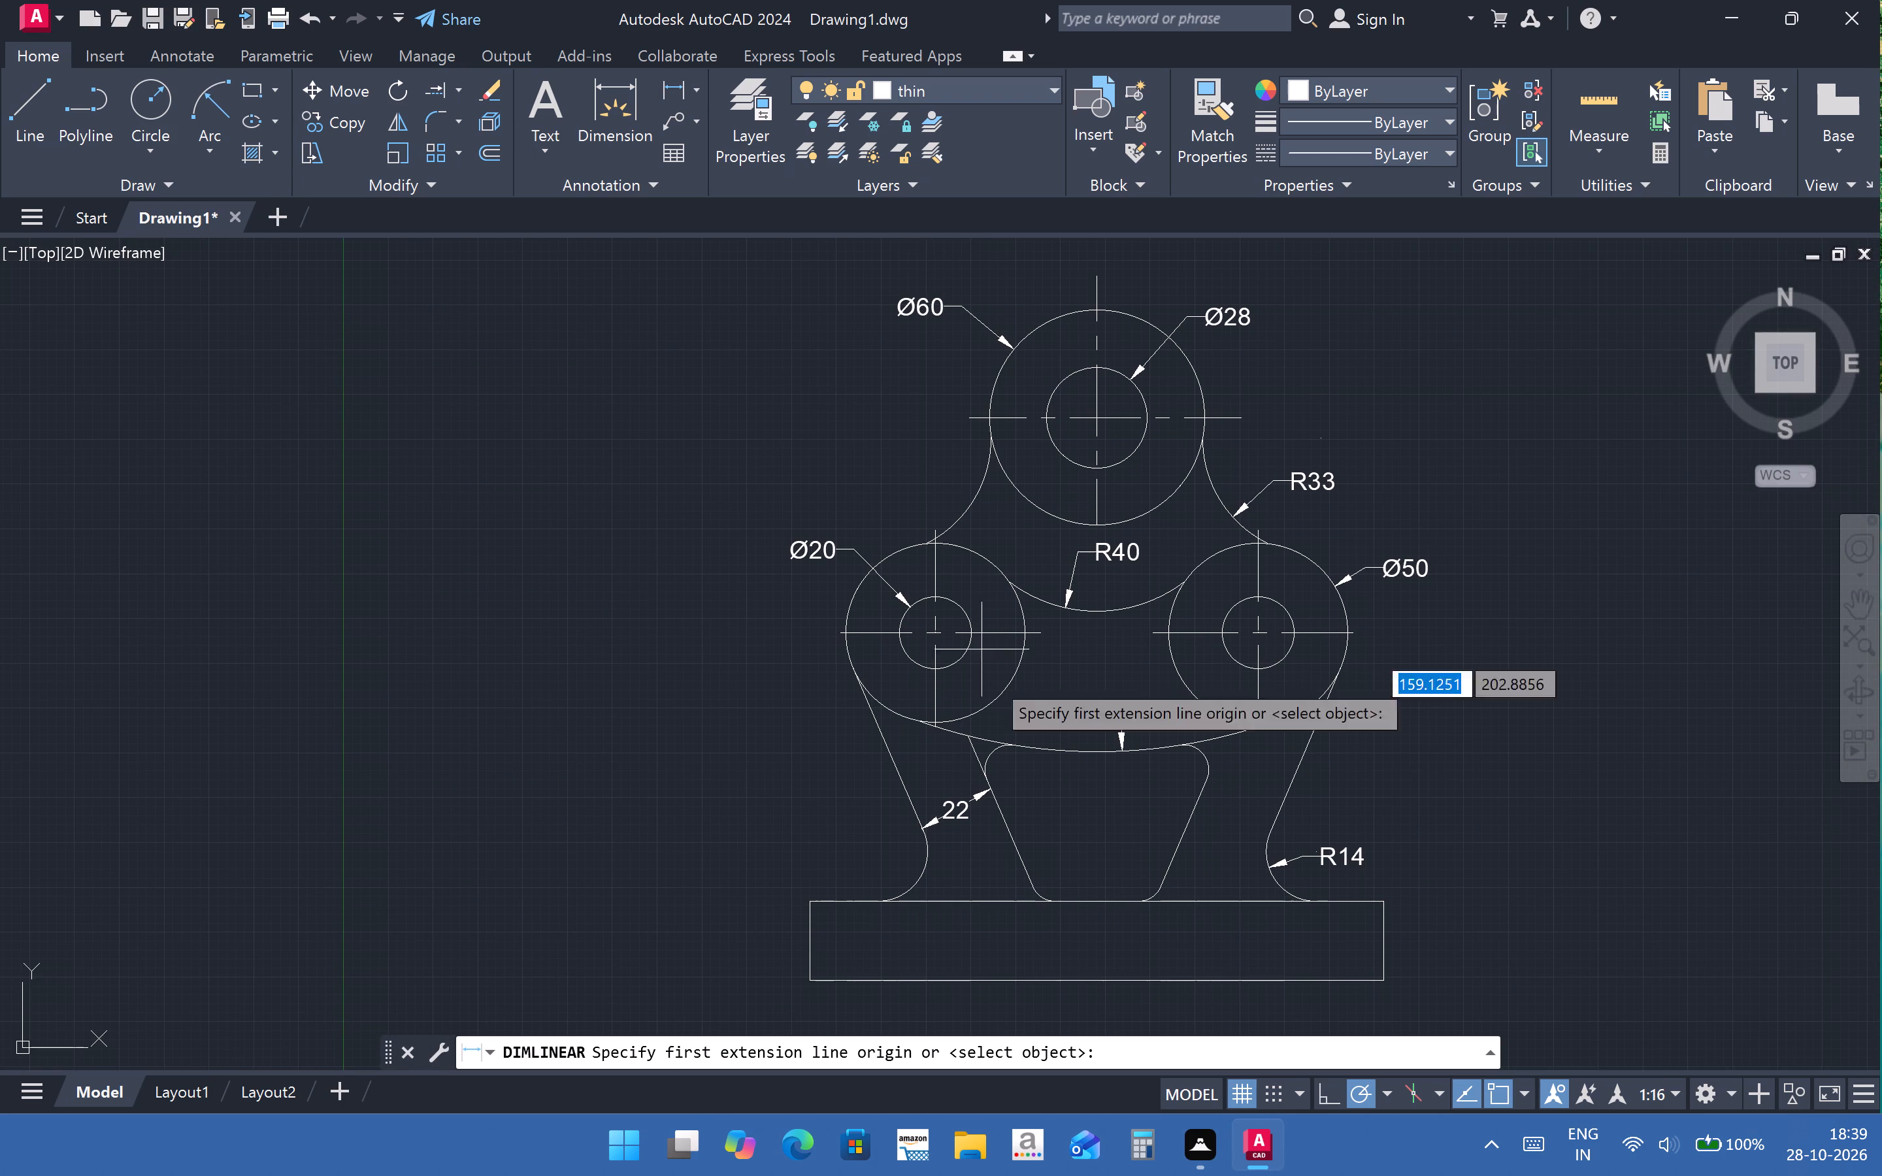
left_click(935, 630)
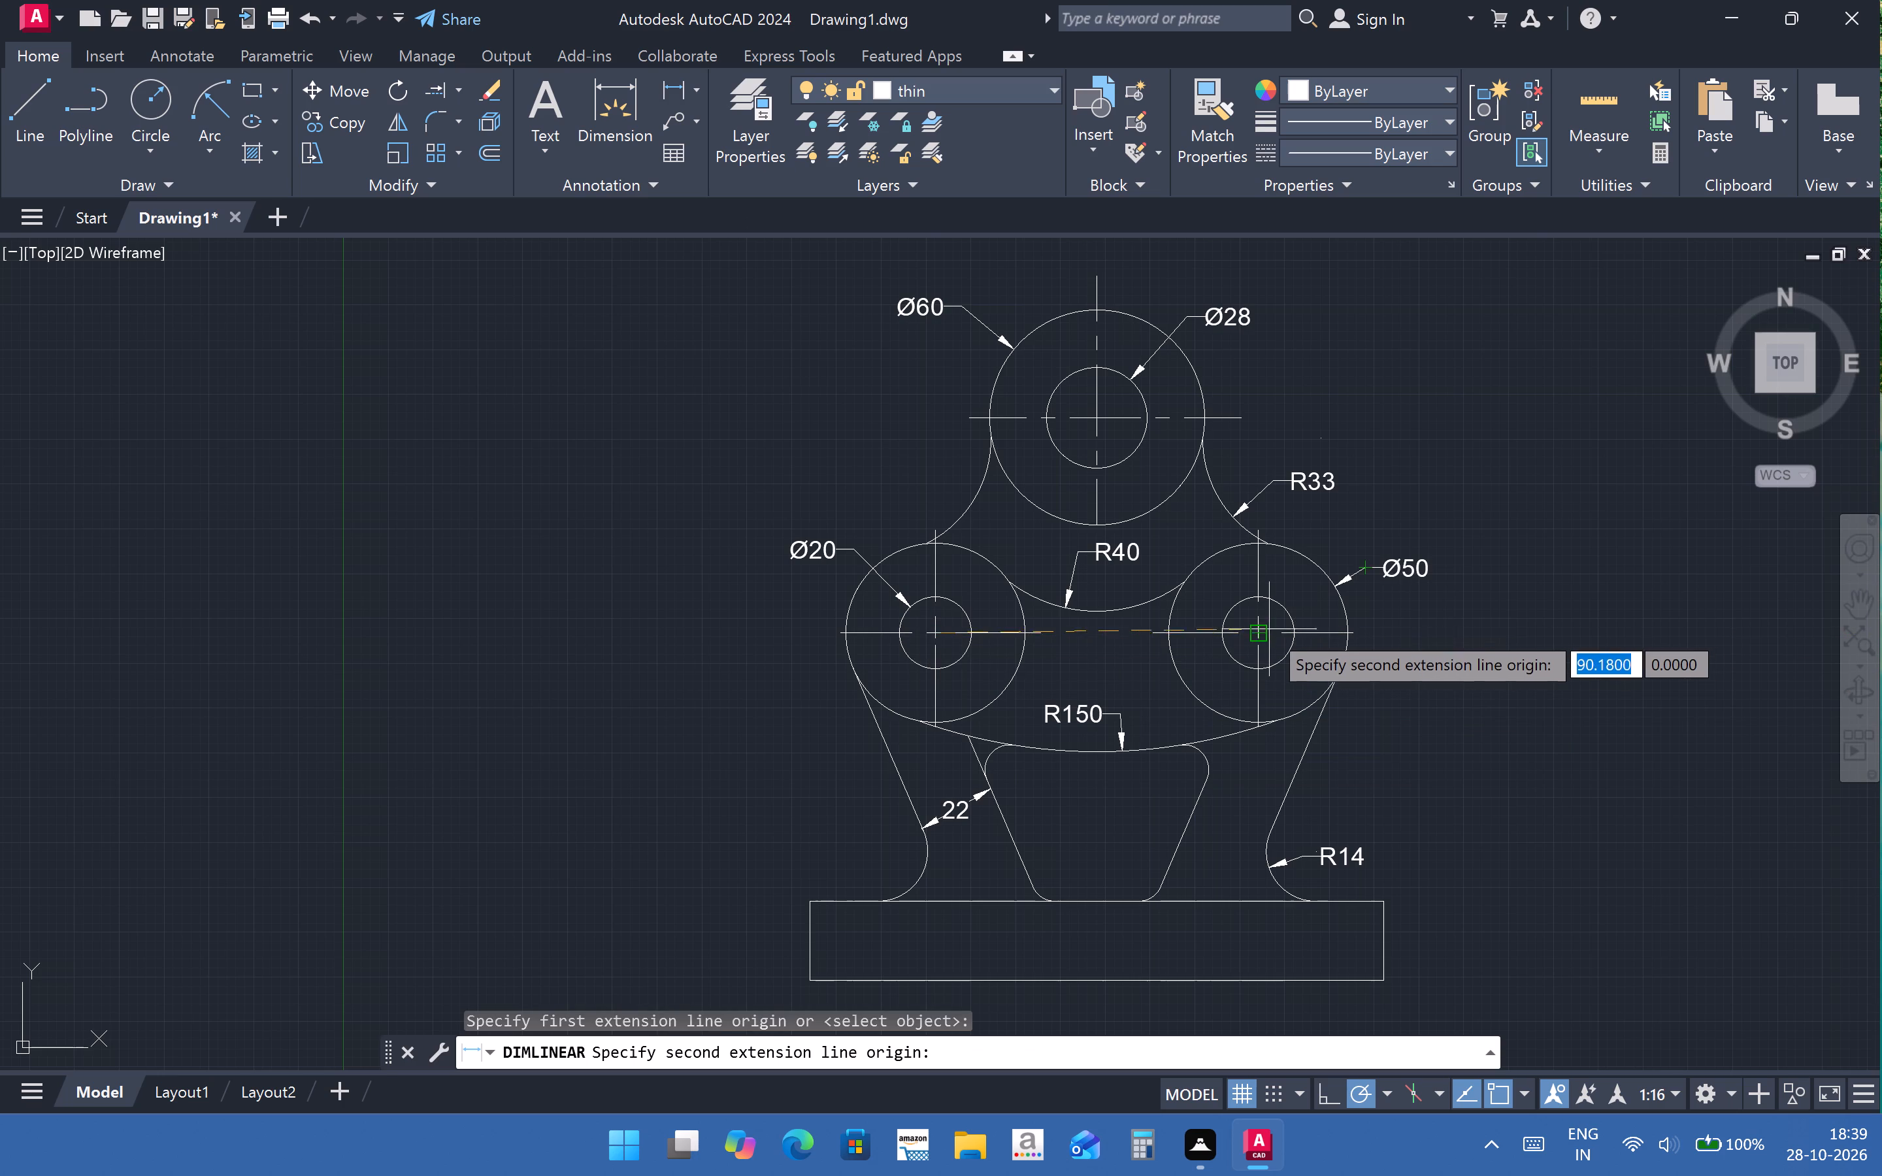
left_click(1263, 630)
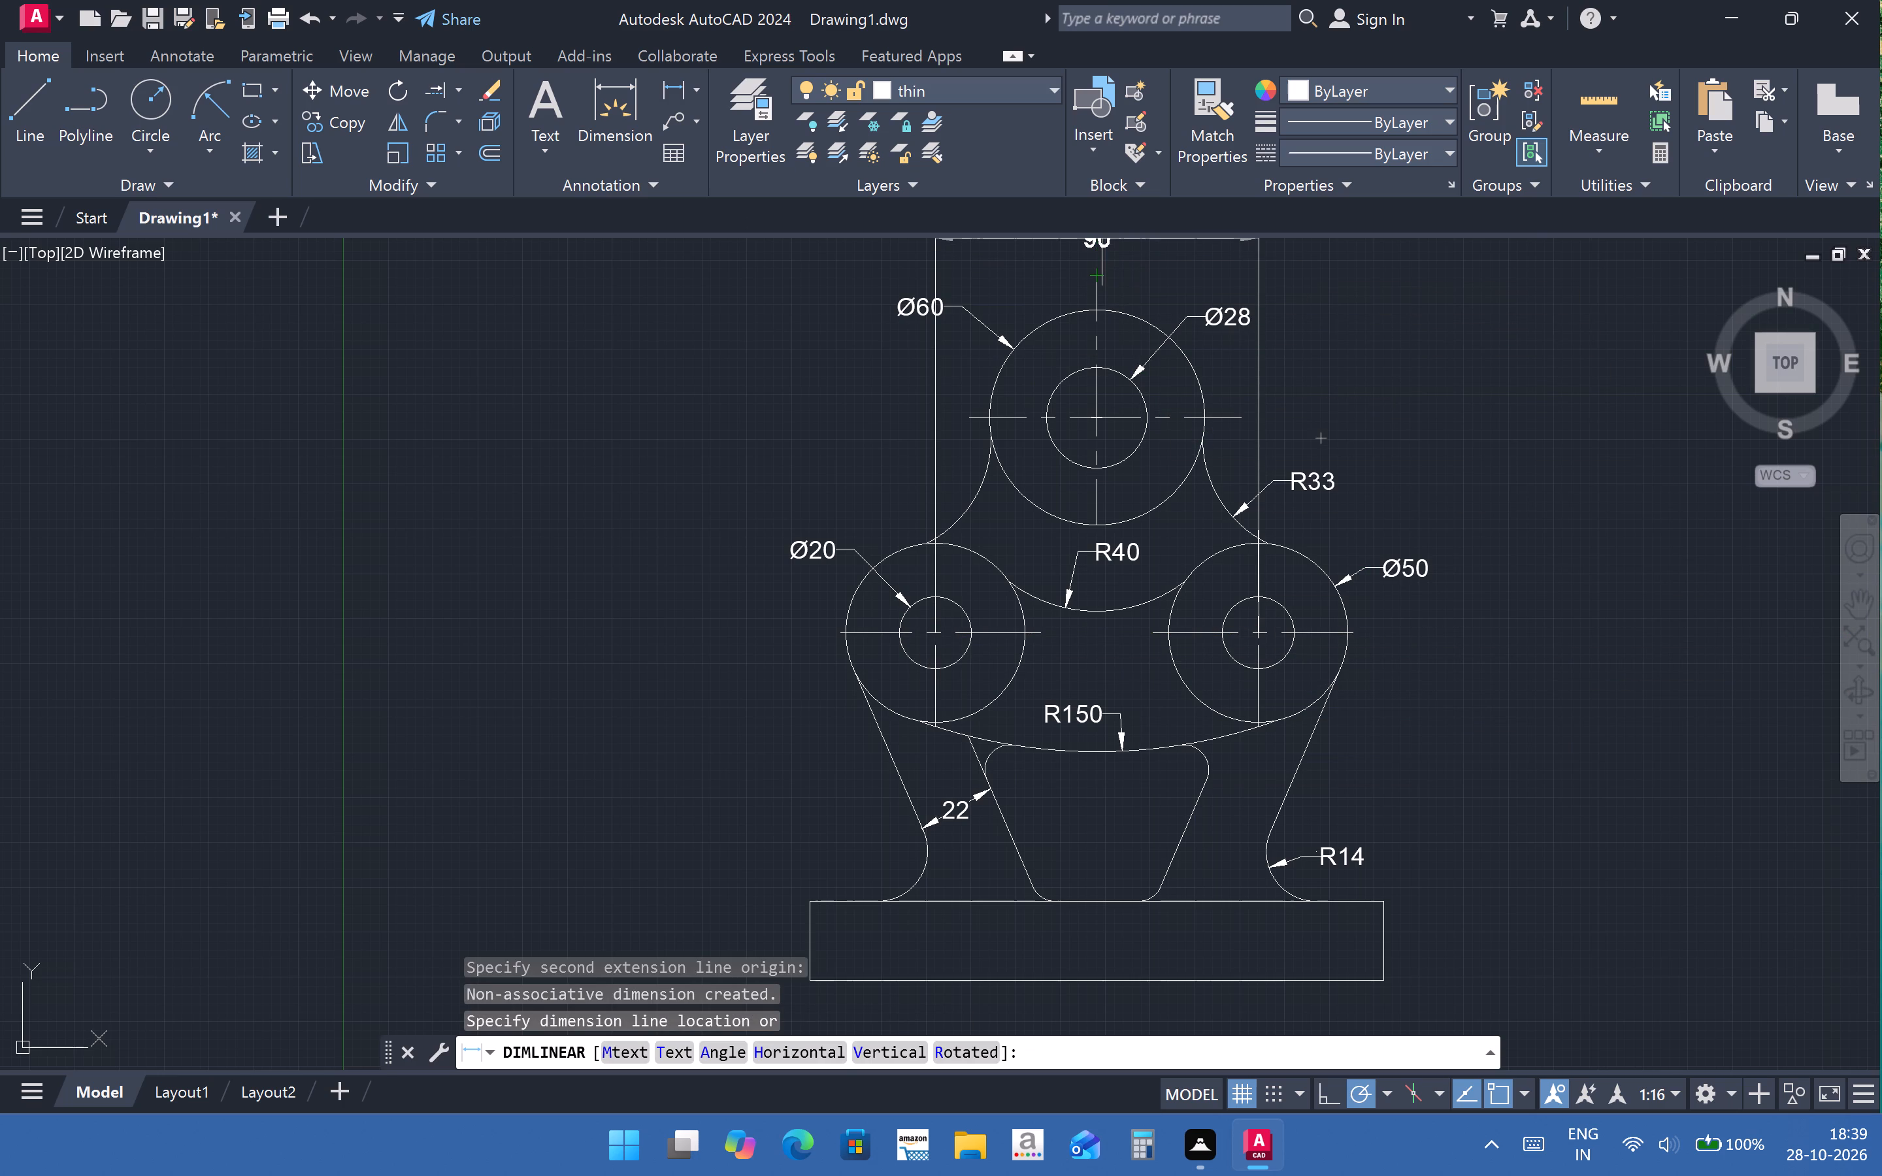
left_click(1103, 235)
left_click(1115, 246)
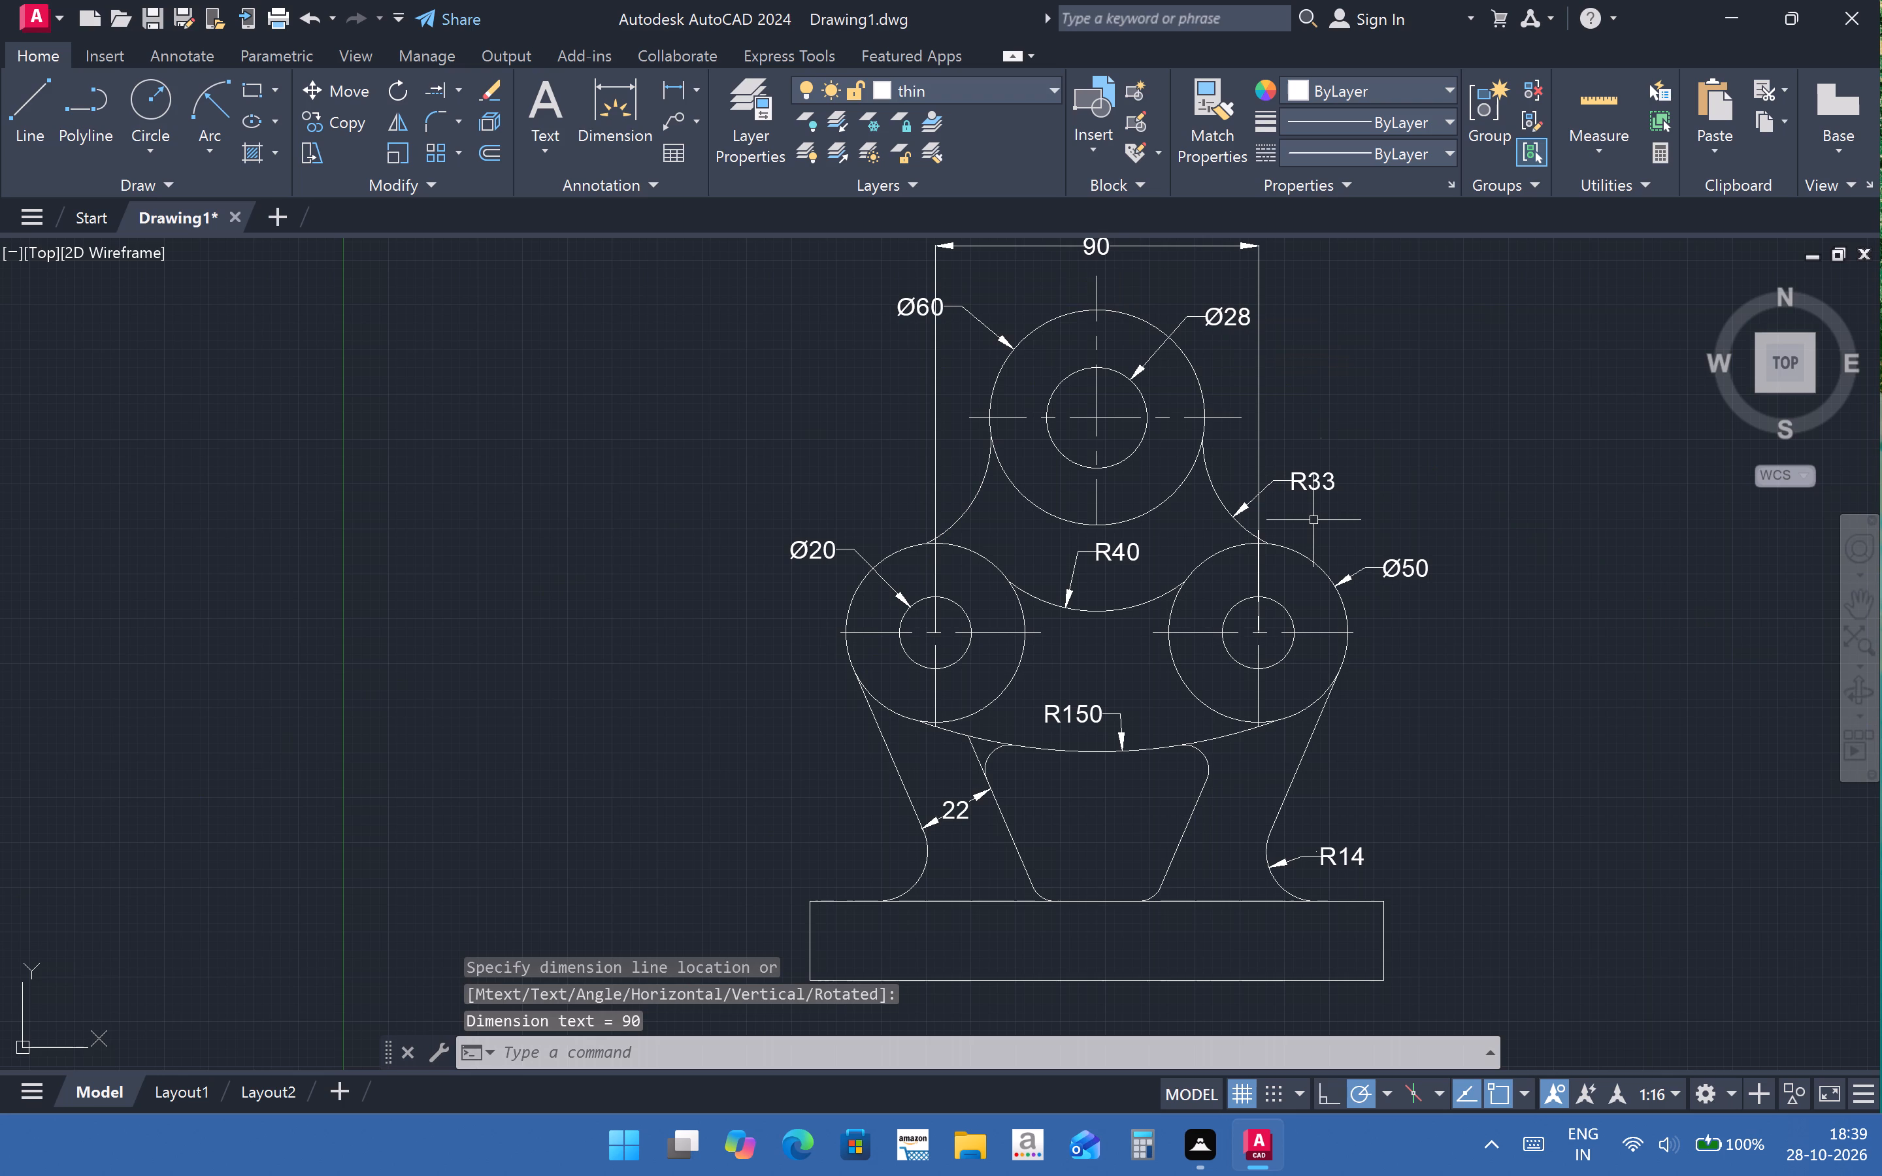
Add a vertical linear dimension from the Ø28 circle's centre to the right Ø20 circle's centre, placed right of the bracket.
key("Return")
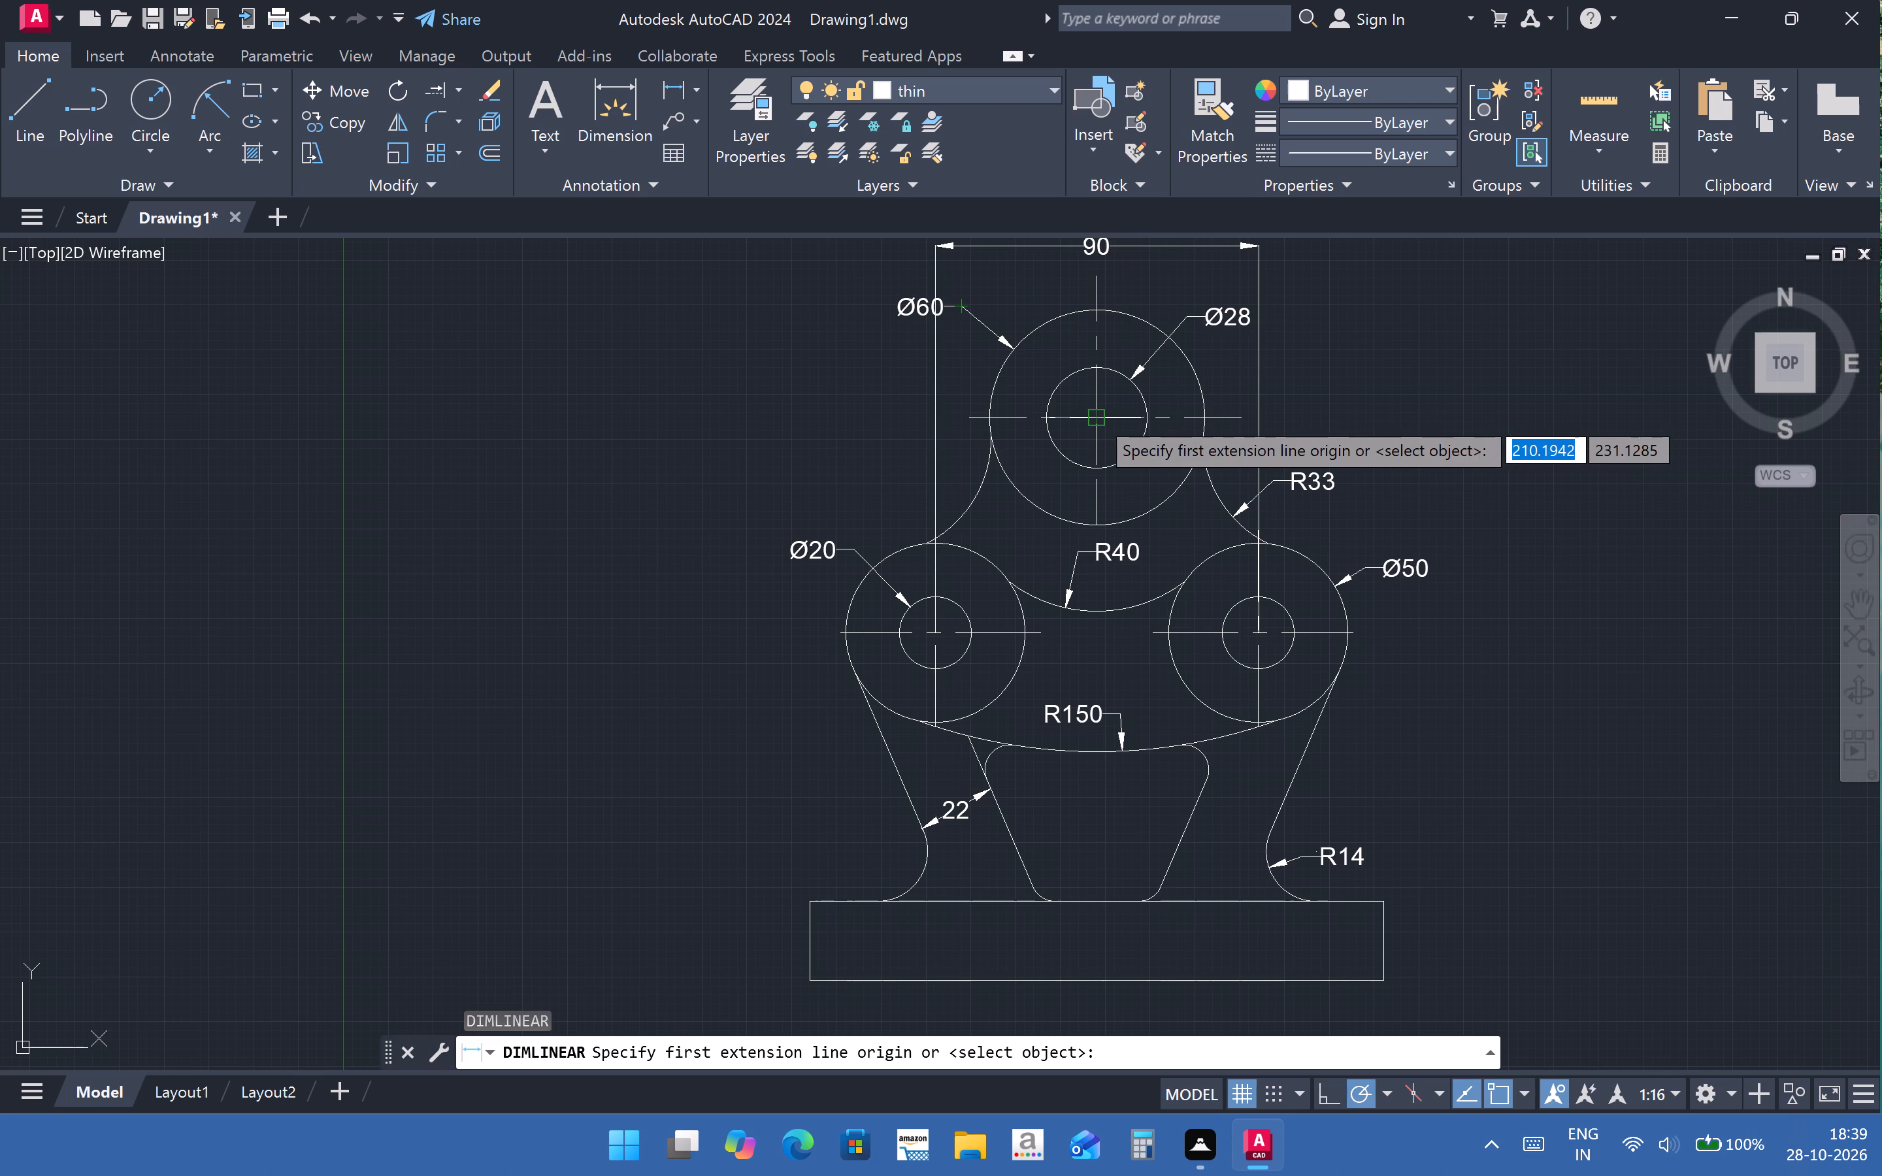
left_click(1091, 408)
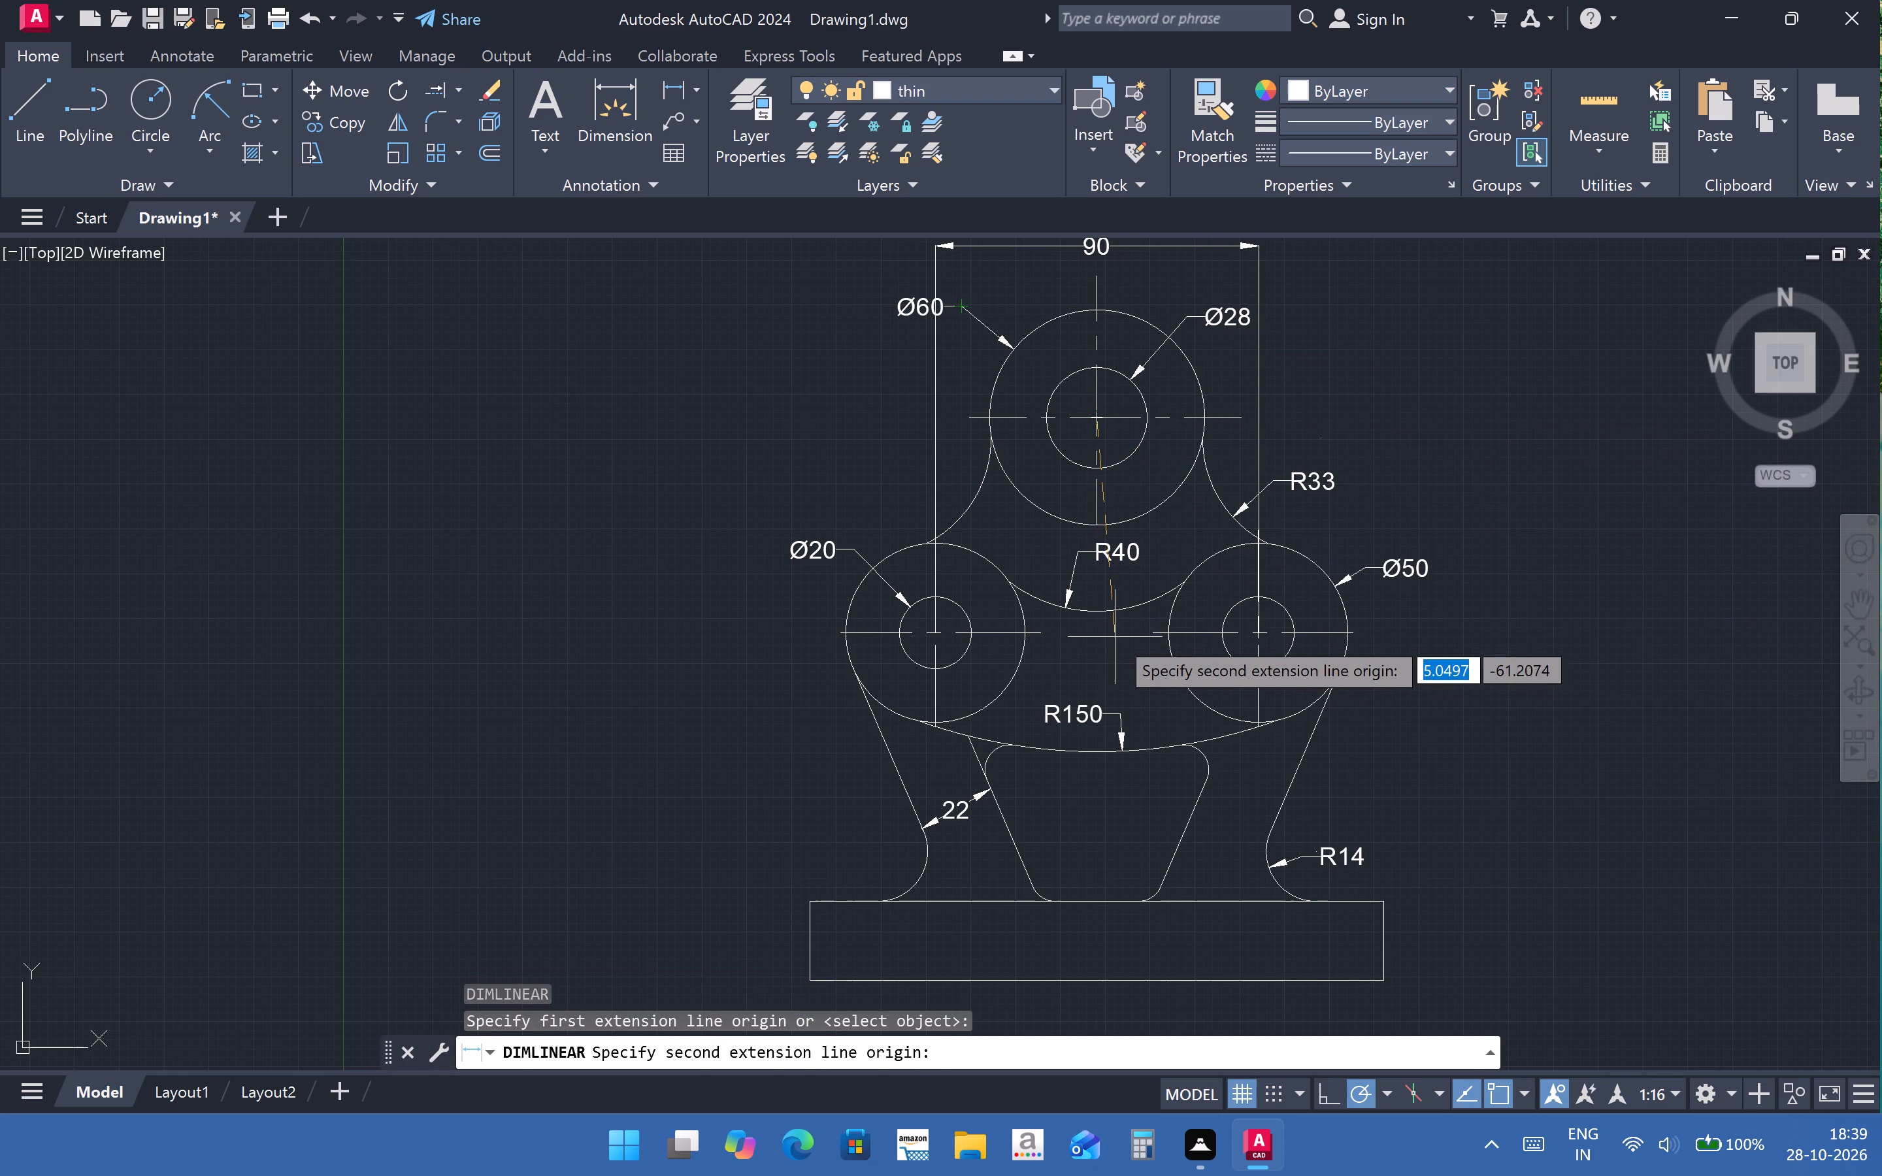
left_click(1252, 637)
left_click(1462, 505)
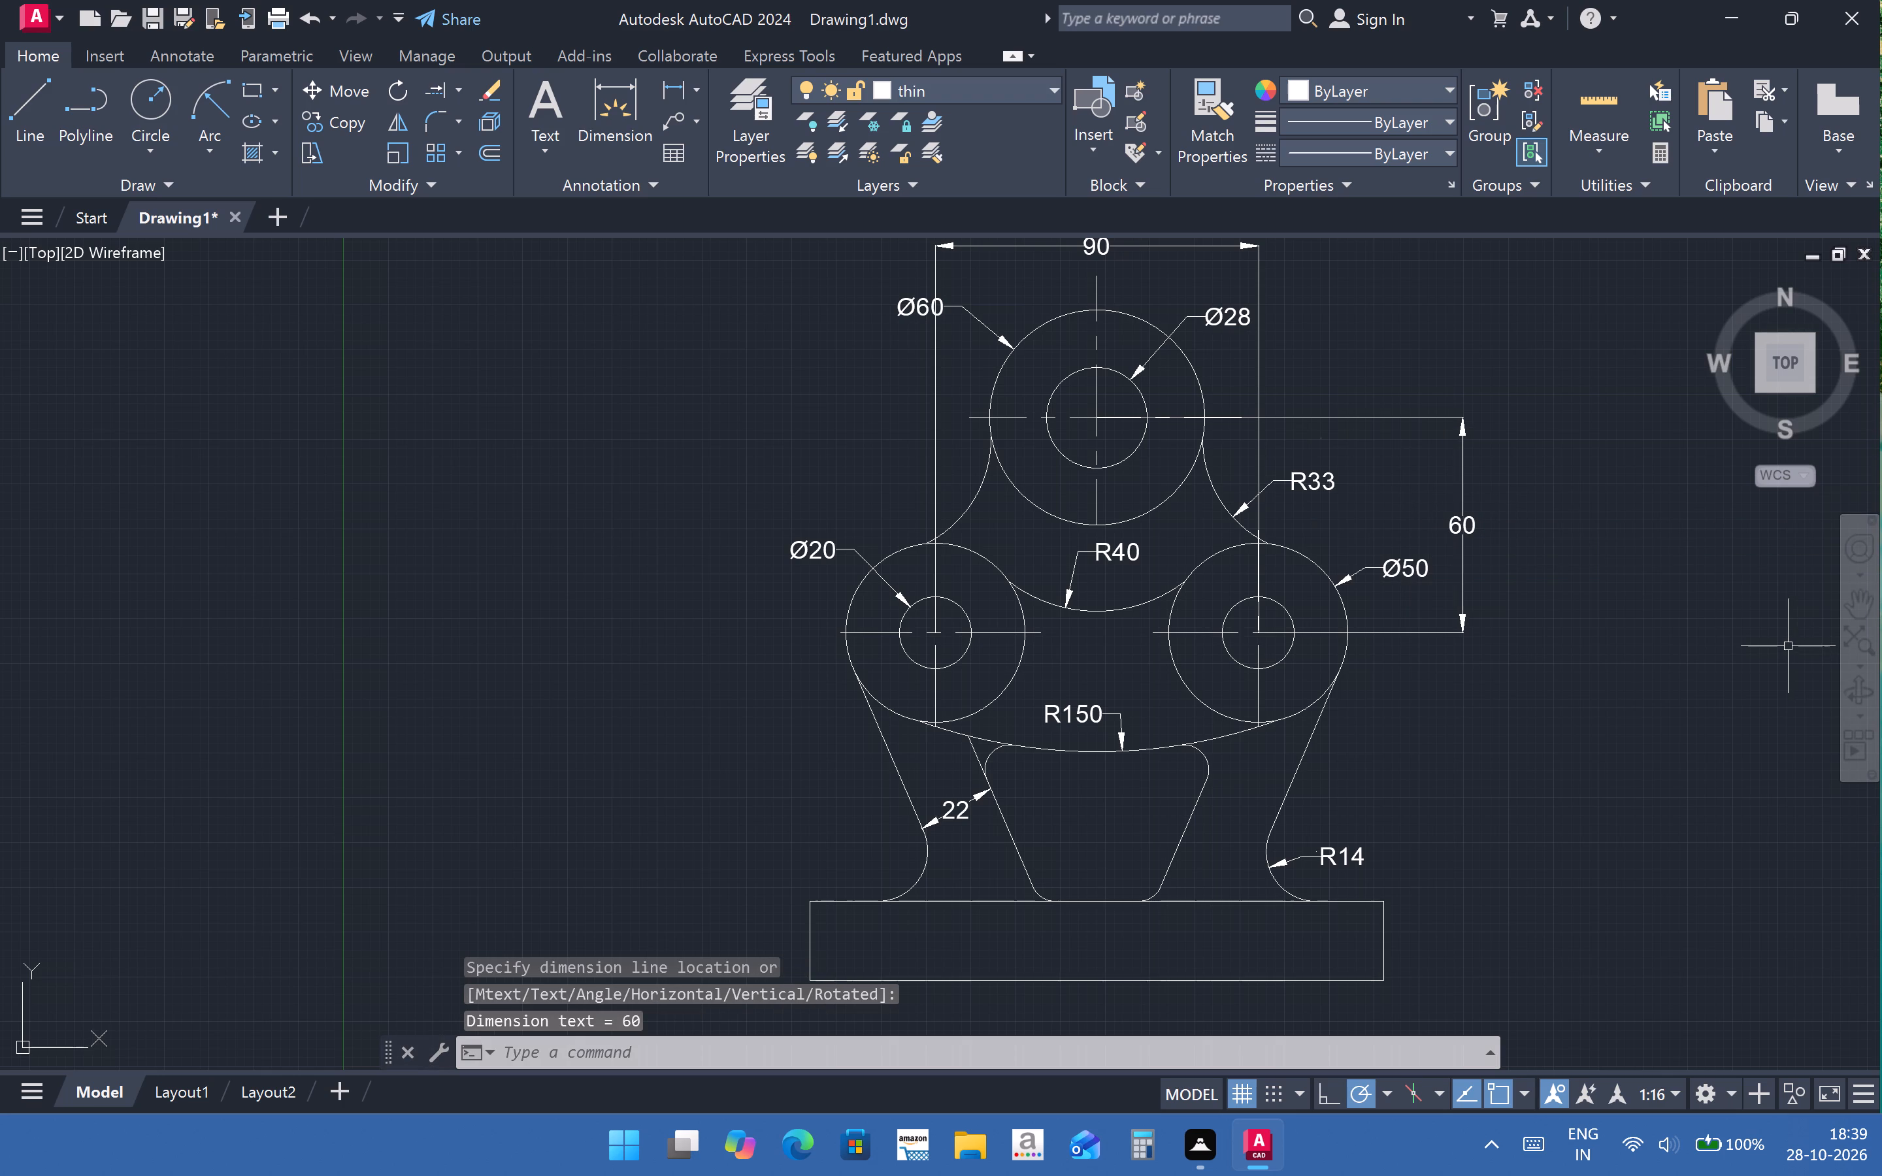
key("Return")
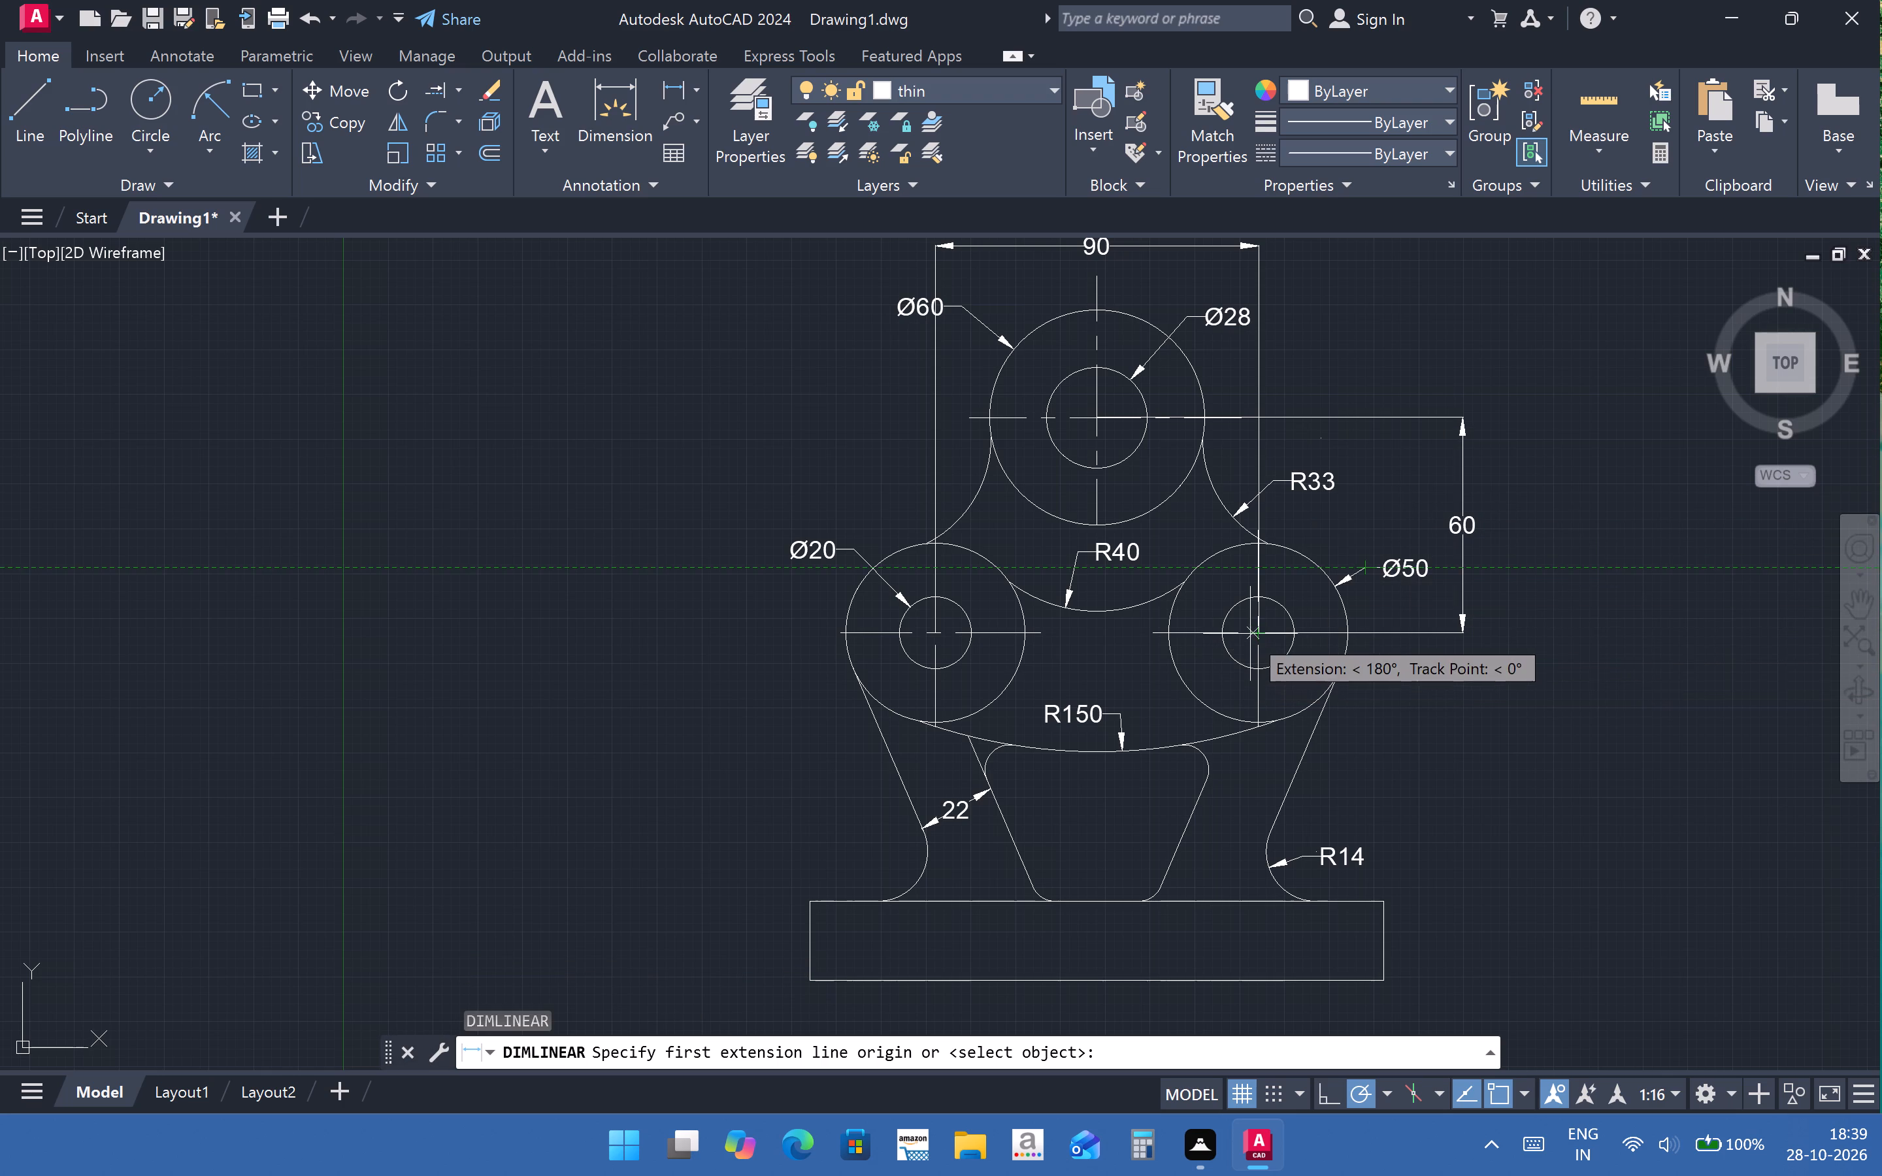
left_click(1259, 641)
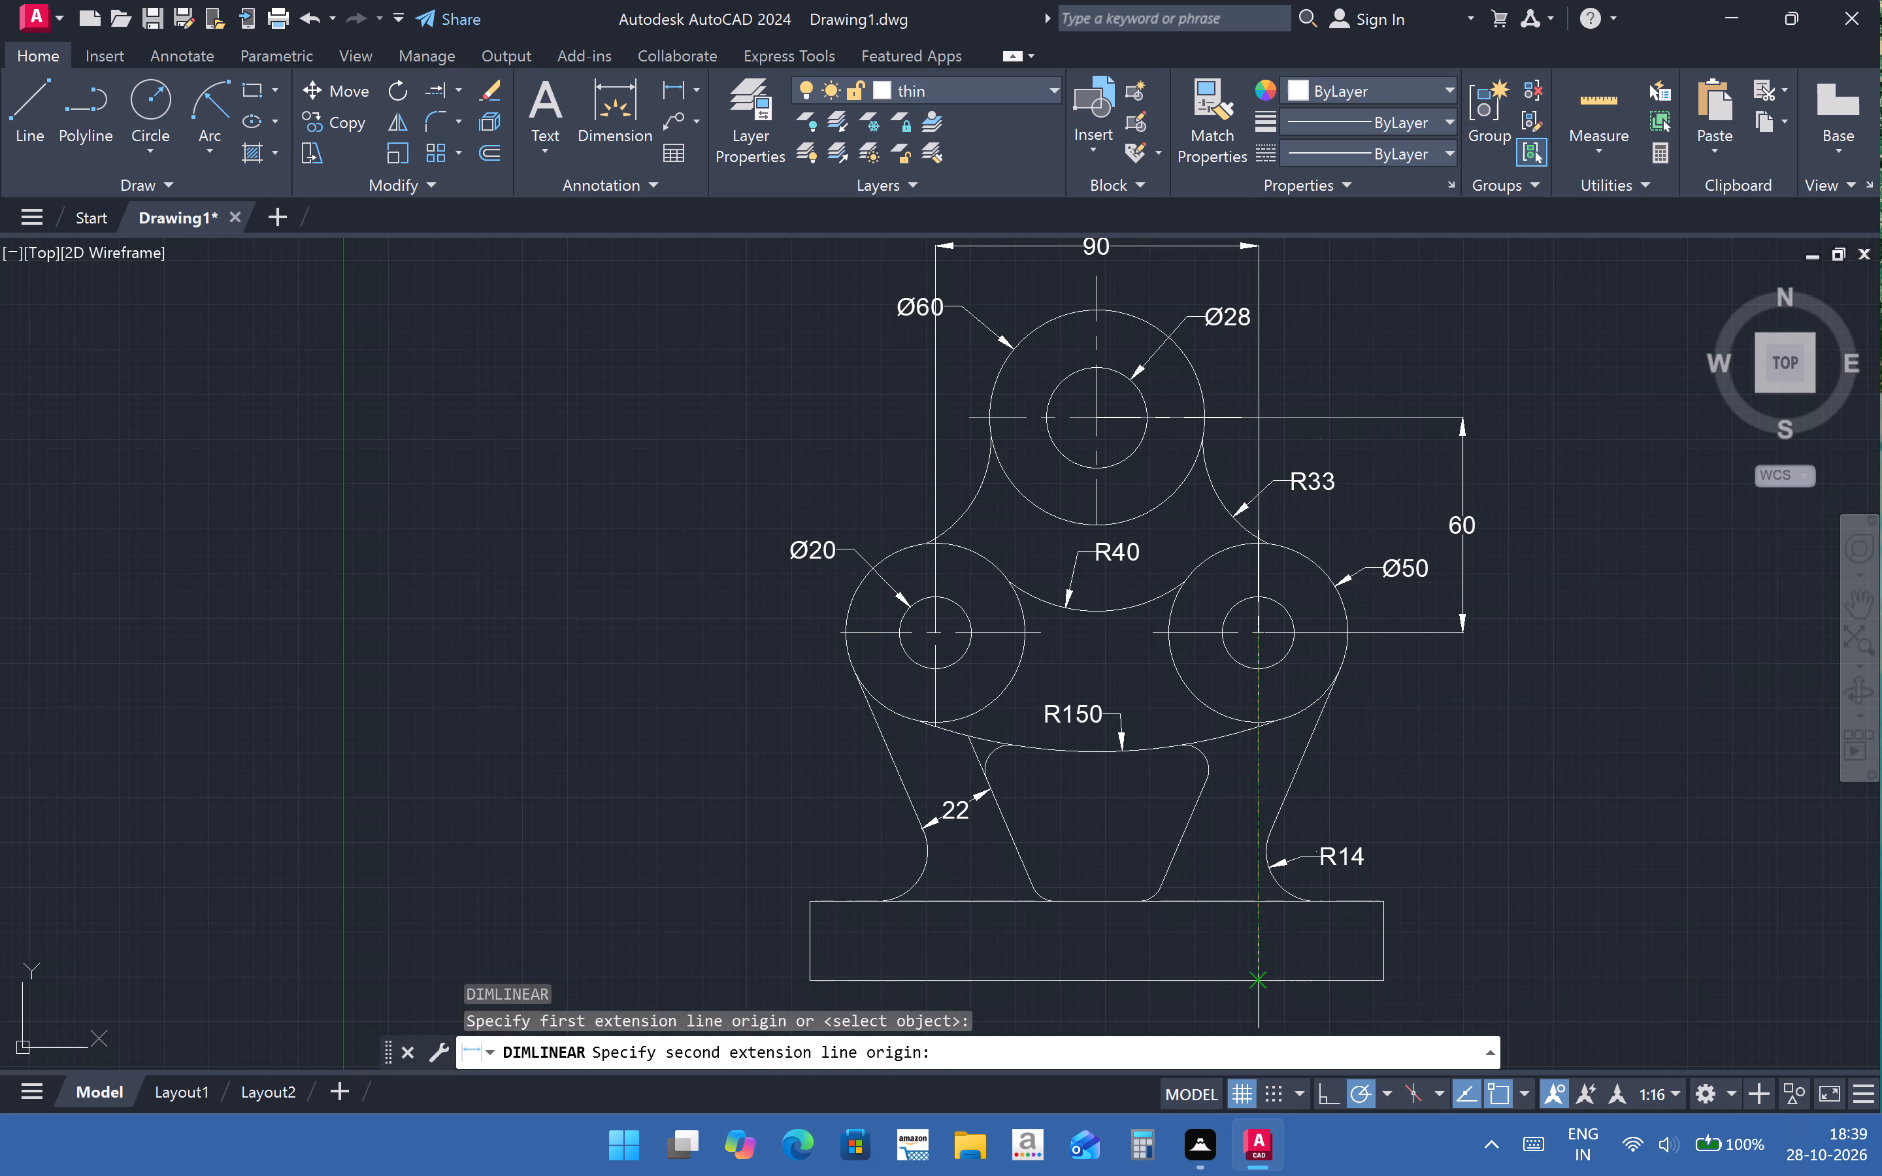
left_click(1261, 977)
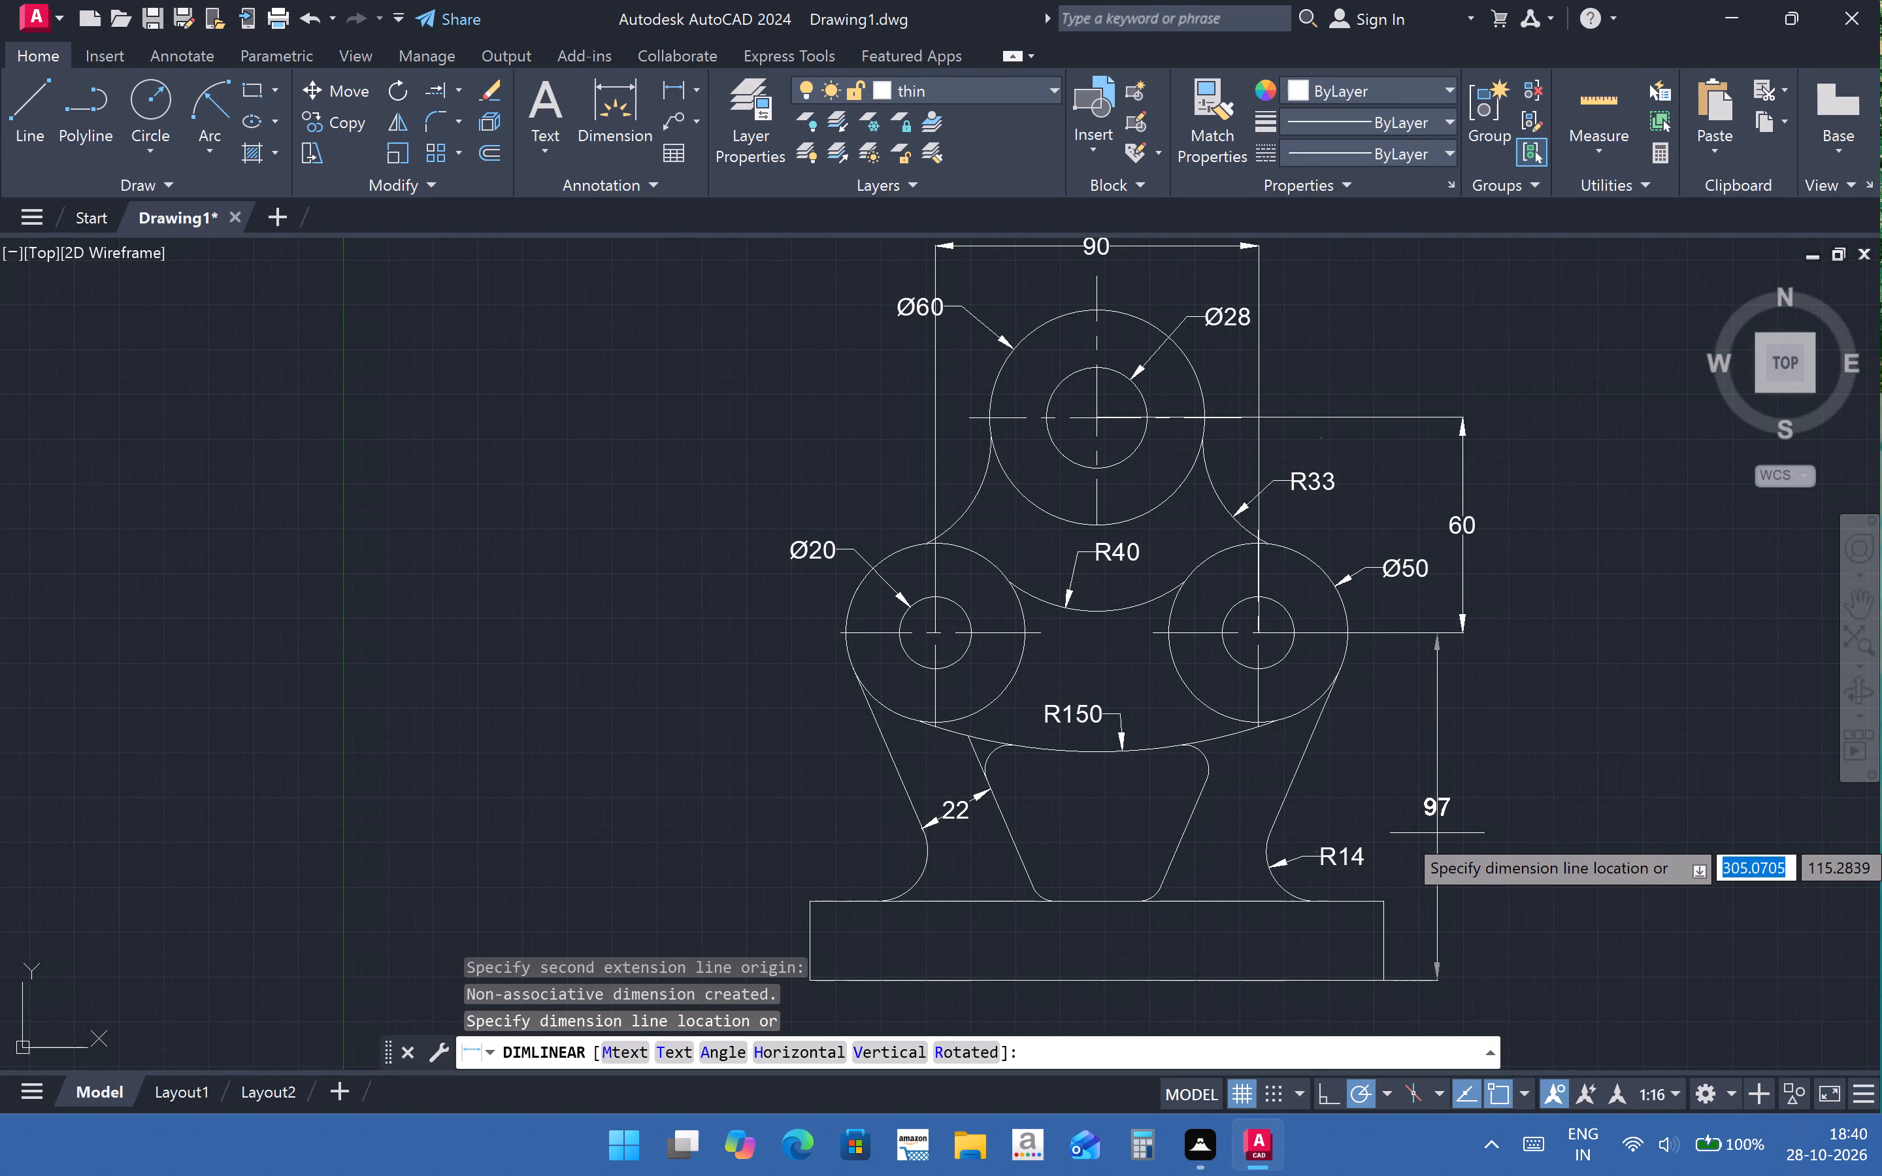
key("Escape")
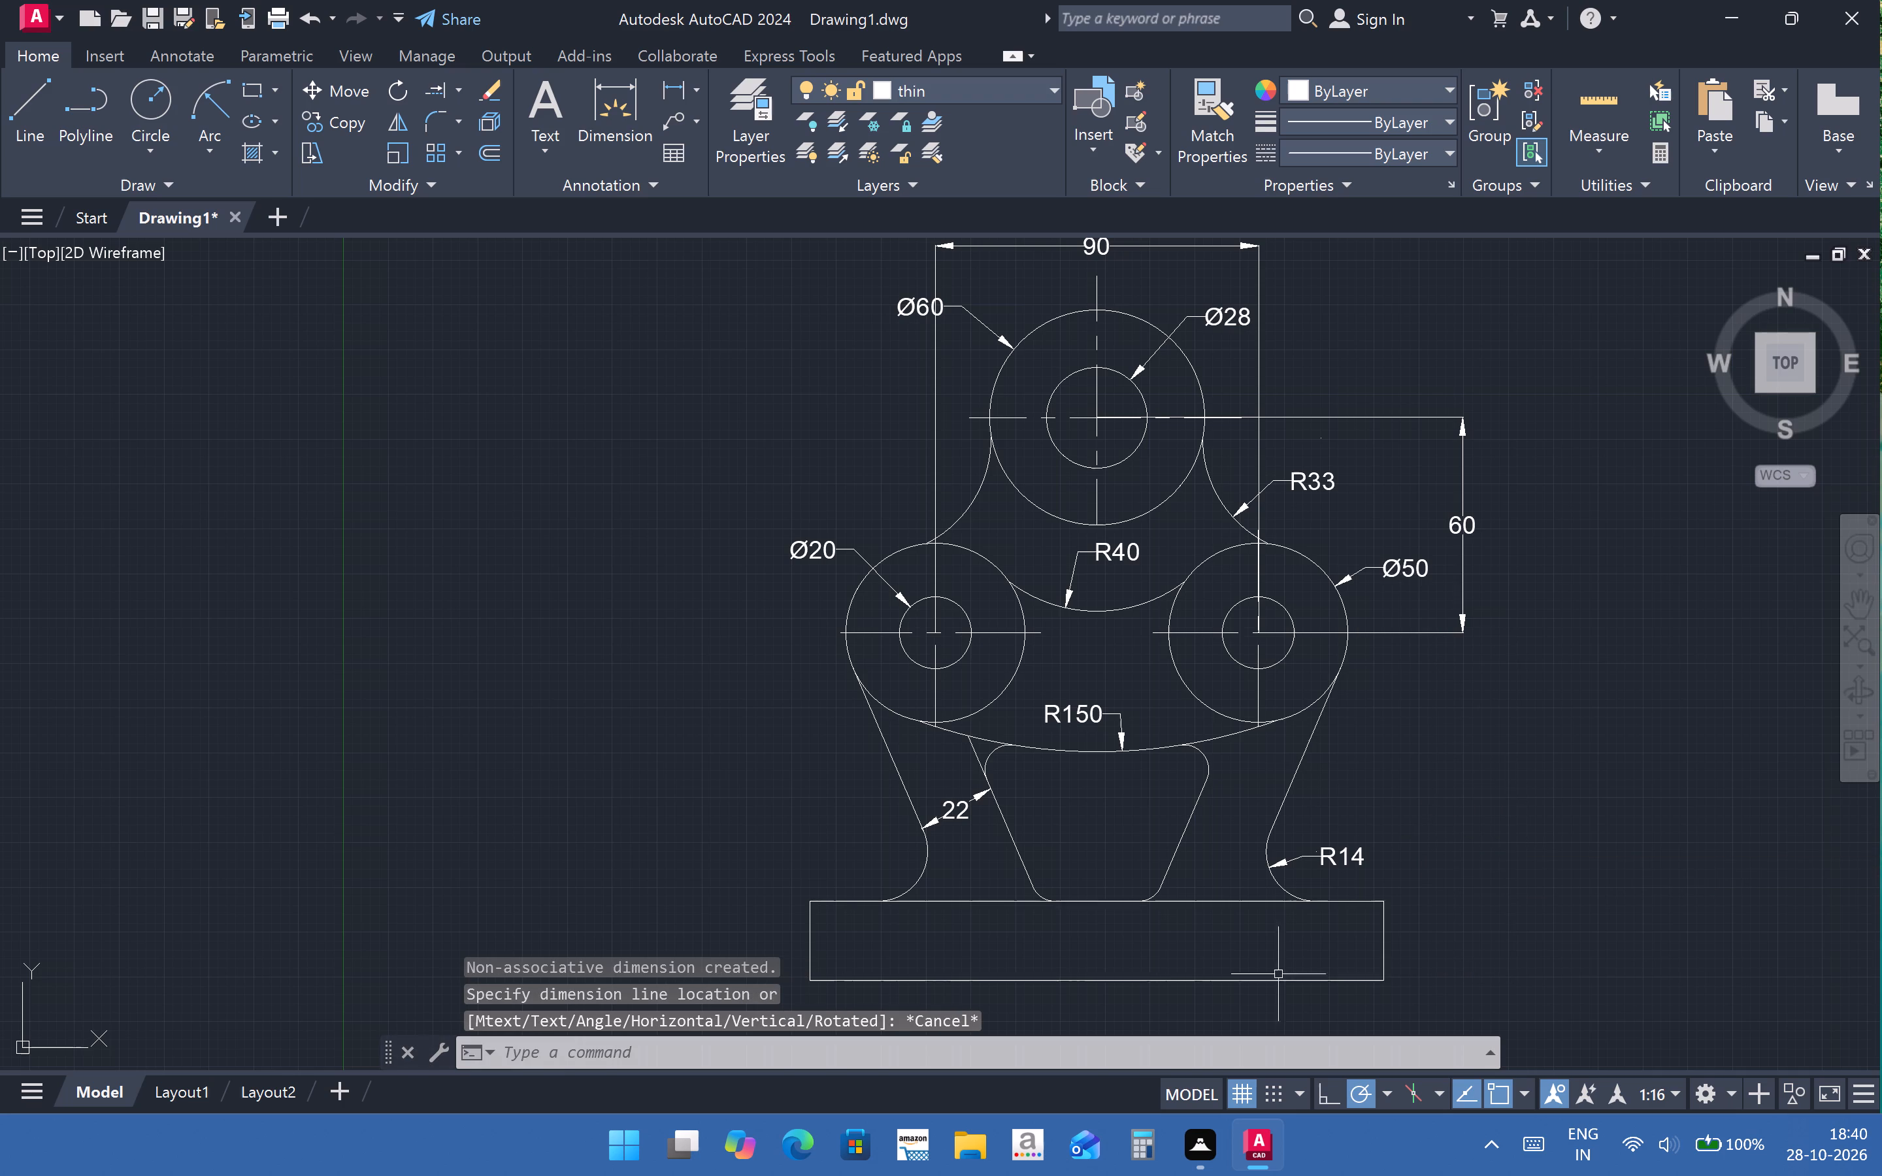
Erase the base's top edge lines and its bottom edge line.
left_click(1248, 900)
key("Delete")
left_click(1229, 982)
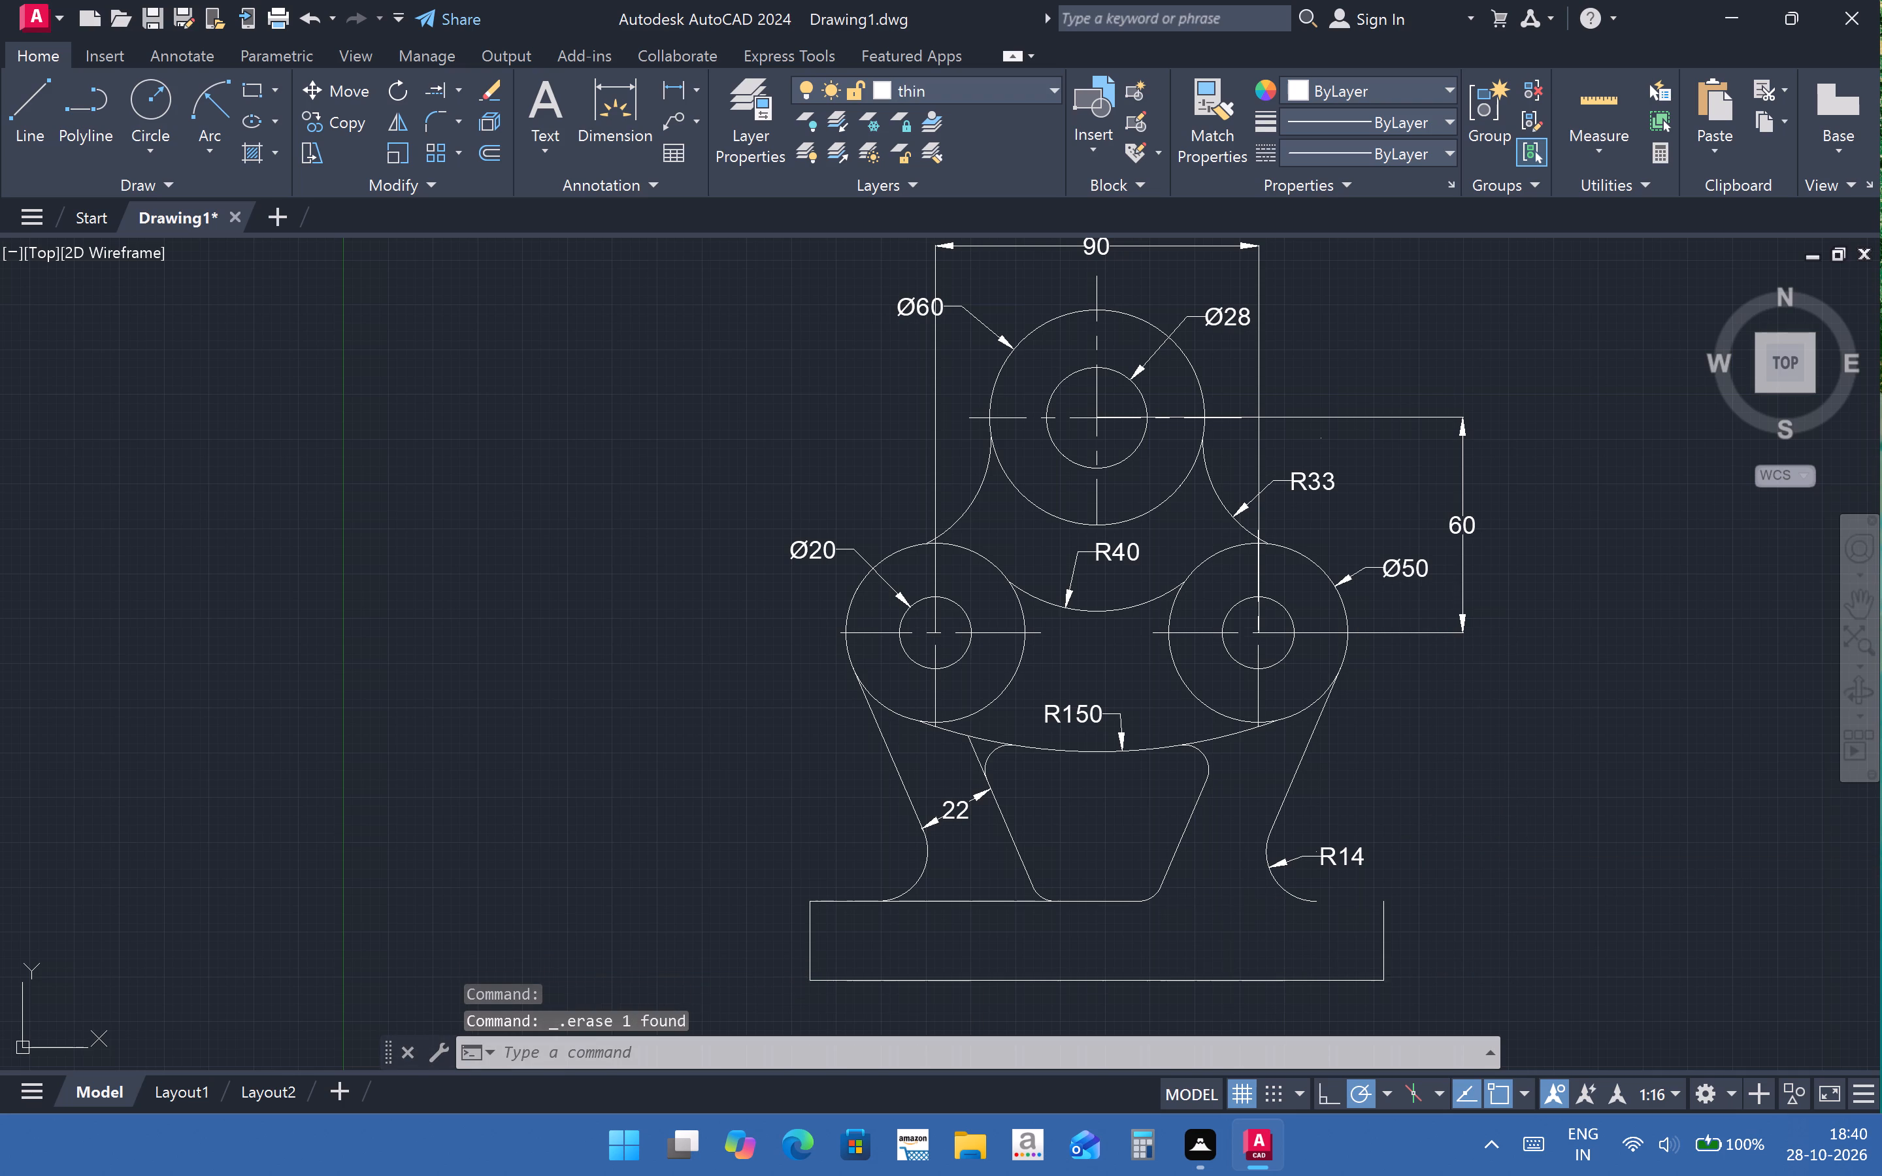
key("Delete")
left_click(982, 898)
key("Delete")
Erase the two vertical side lines of the base.
left_click(816, 942)
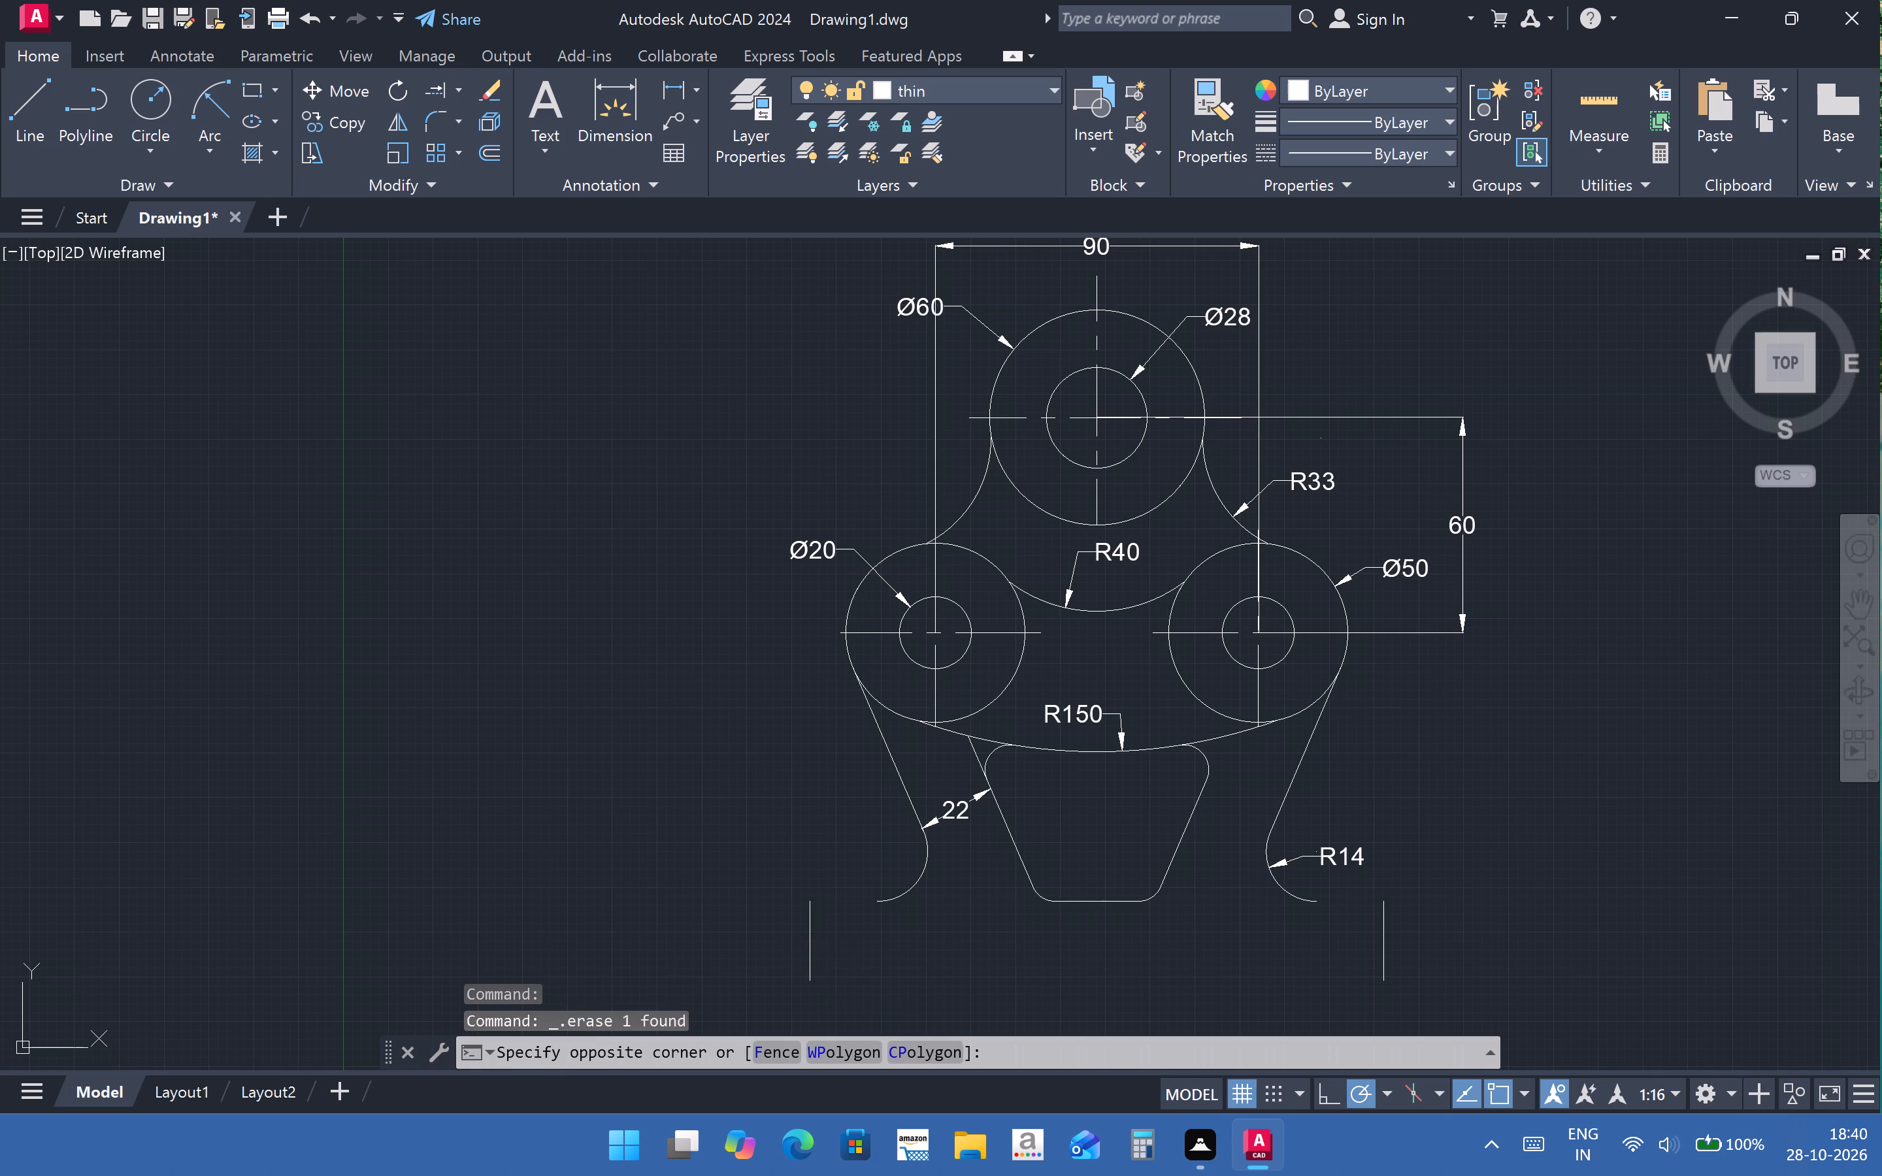
key("Delete")
key("Delete")
left_click(1383, 936)
left_click(1381, 935)
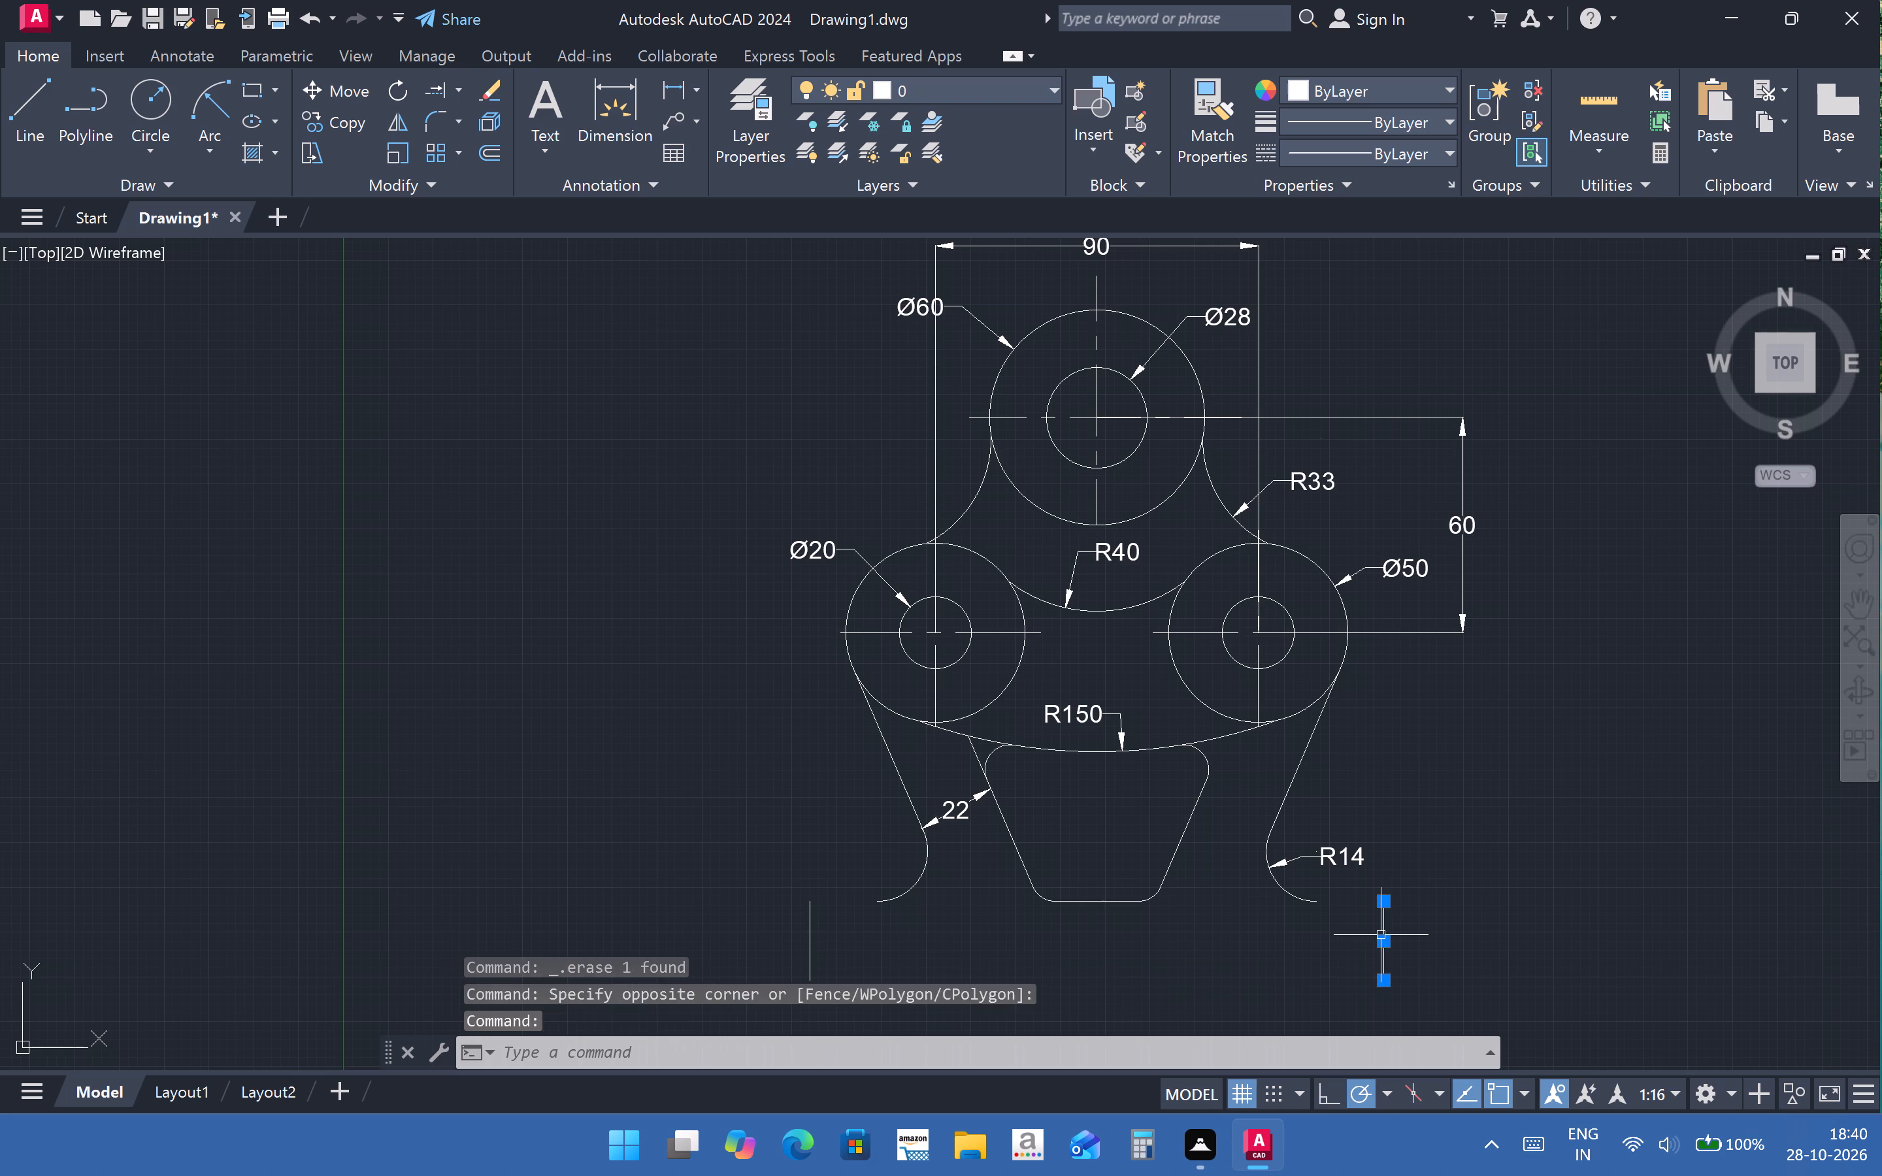
key("Delete")
left_click(802, 948)
left_click(808, 947)
left_click(810, 946)
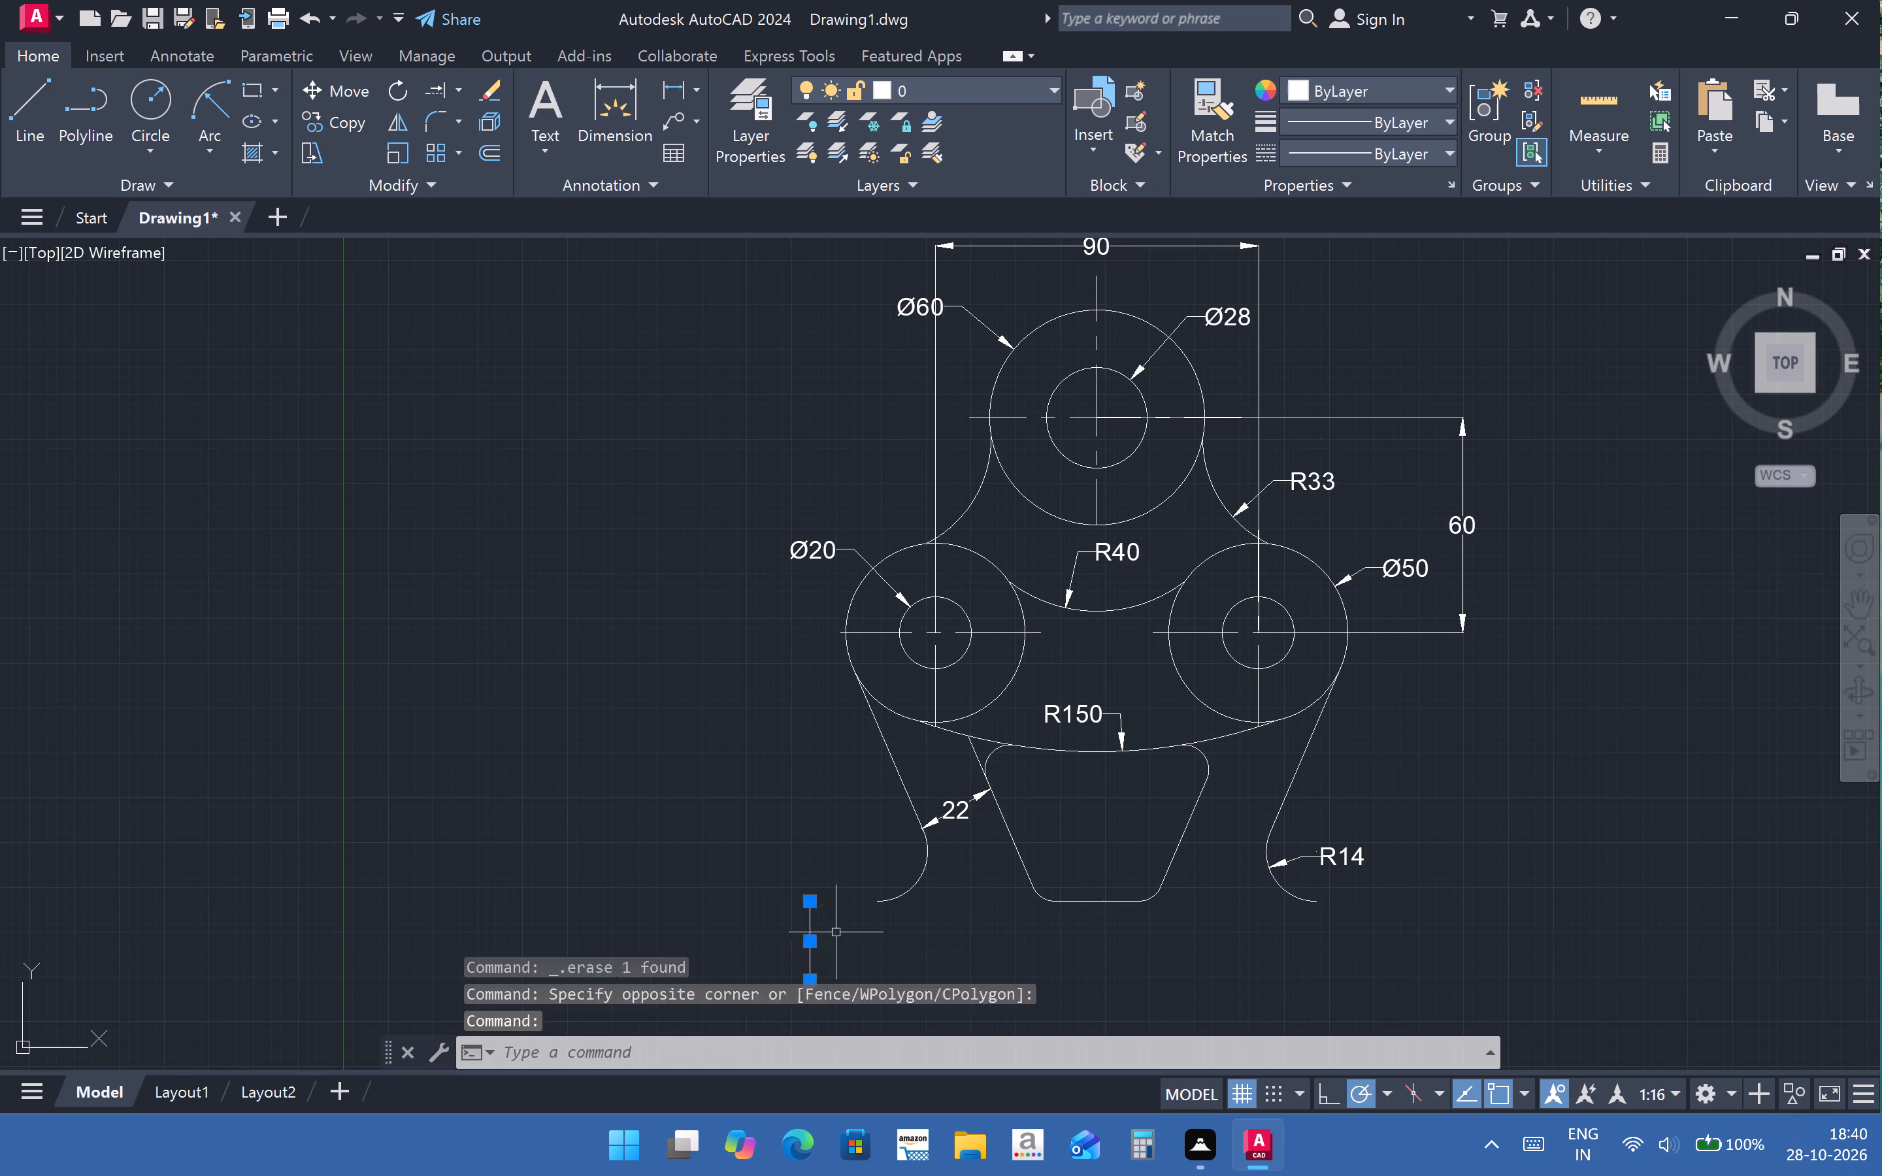
key("Delete")
Draw a 90 mm vertical construction line straight down from the centre of the right Ø20 circle.
left_click(12, 110)
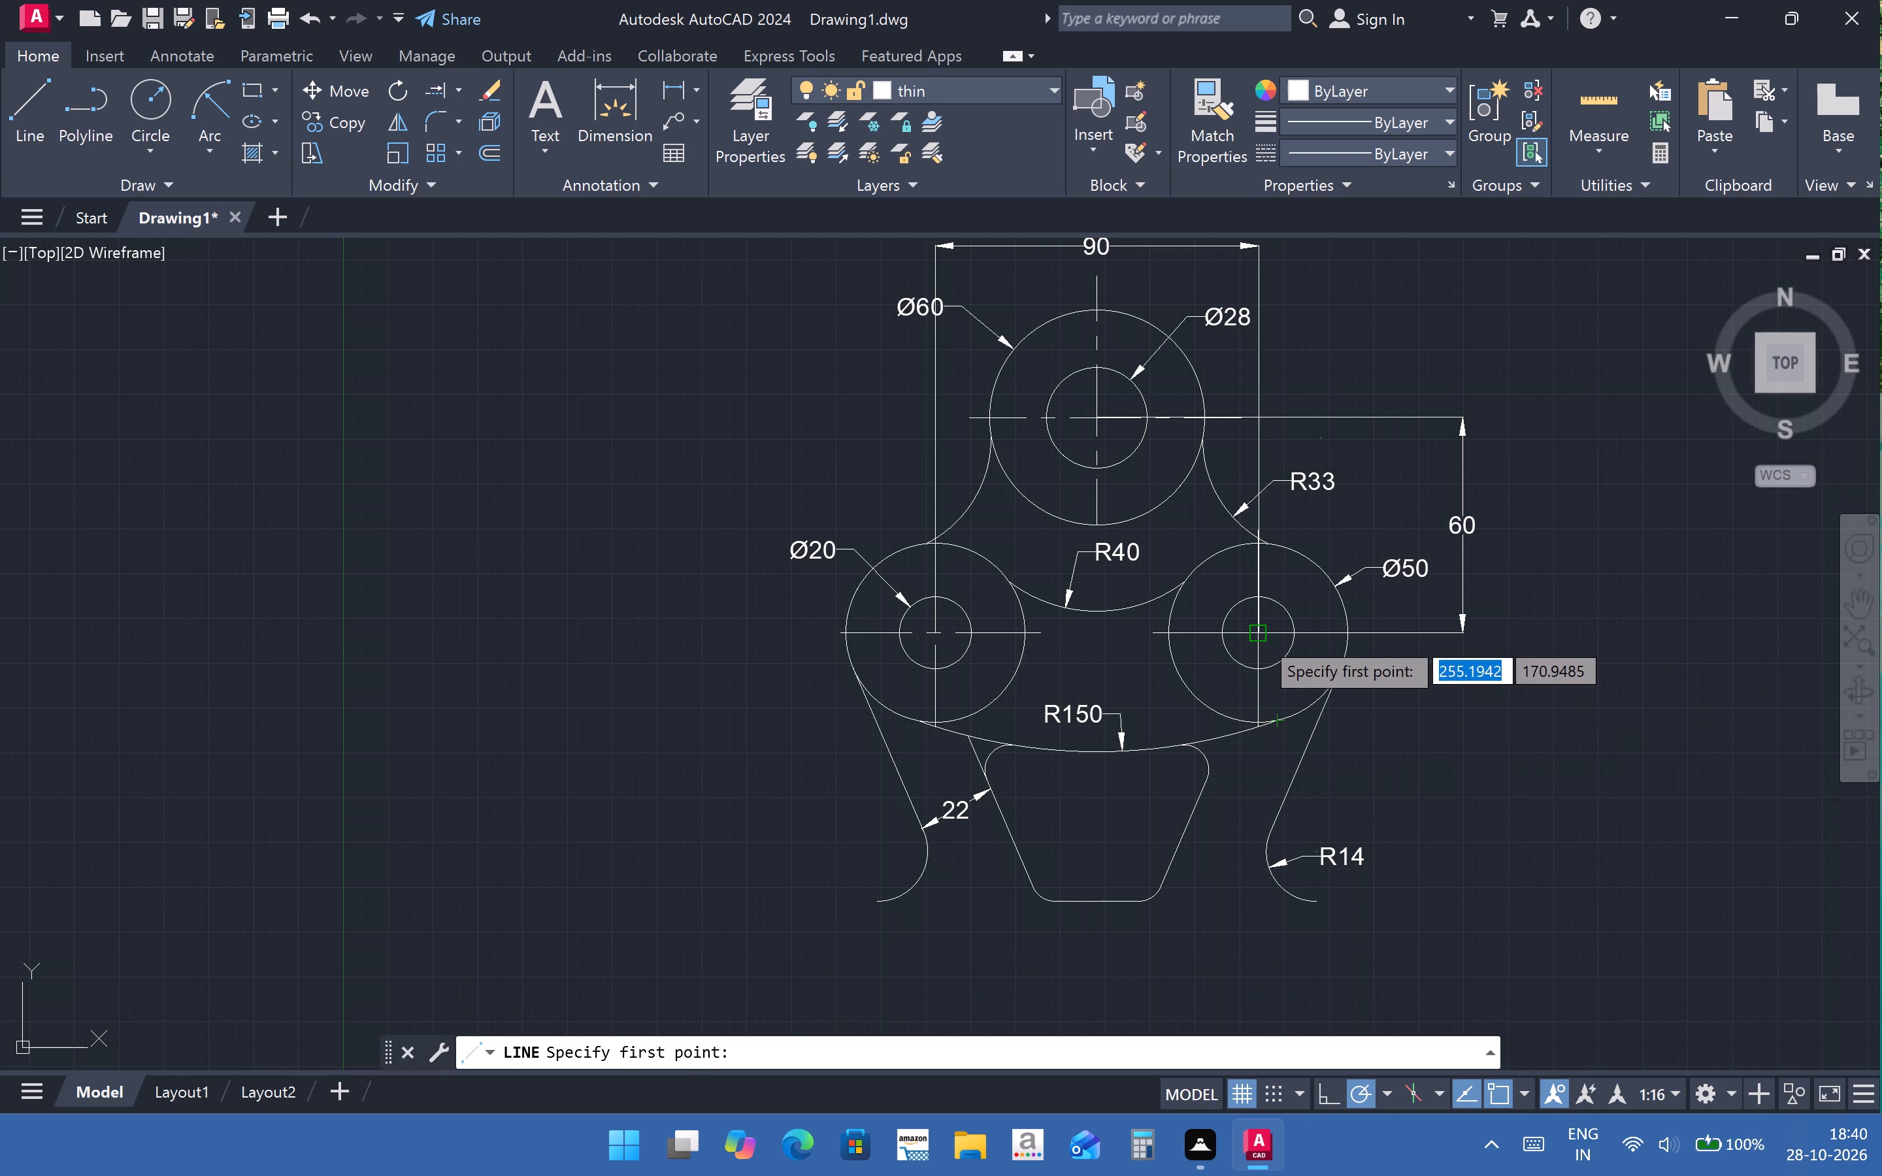
left_click(1262, 635)
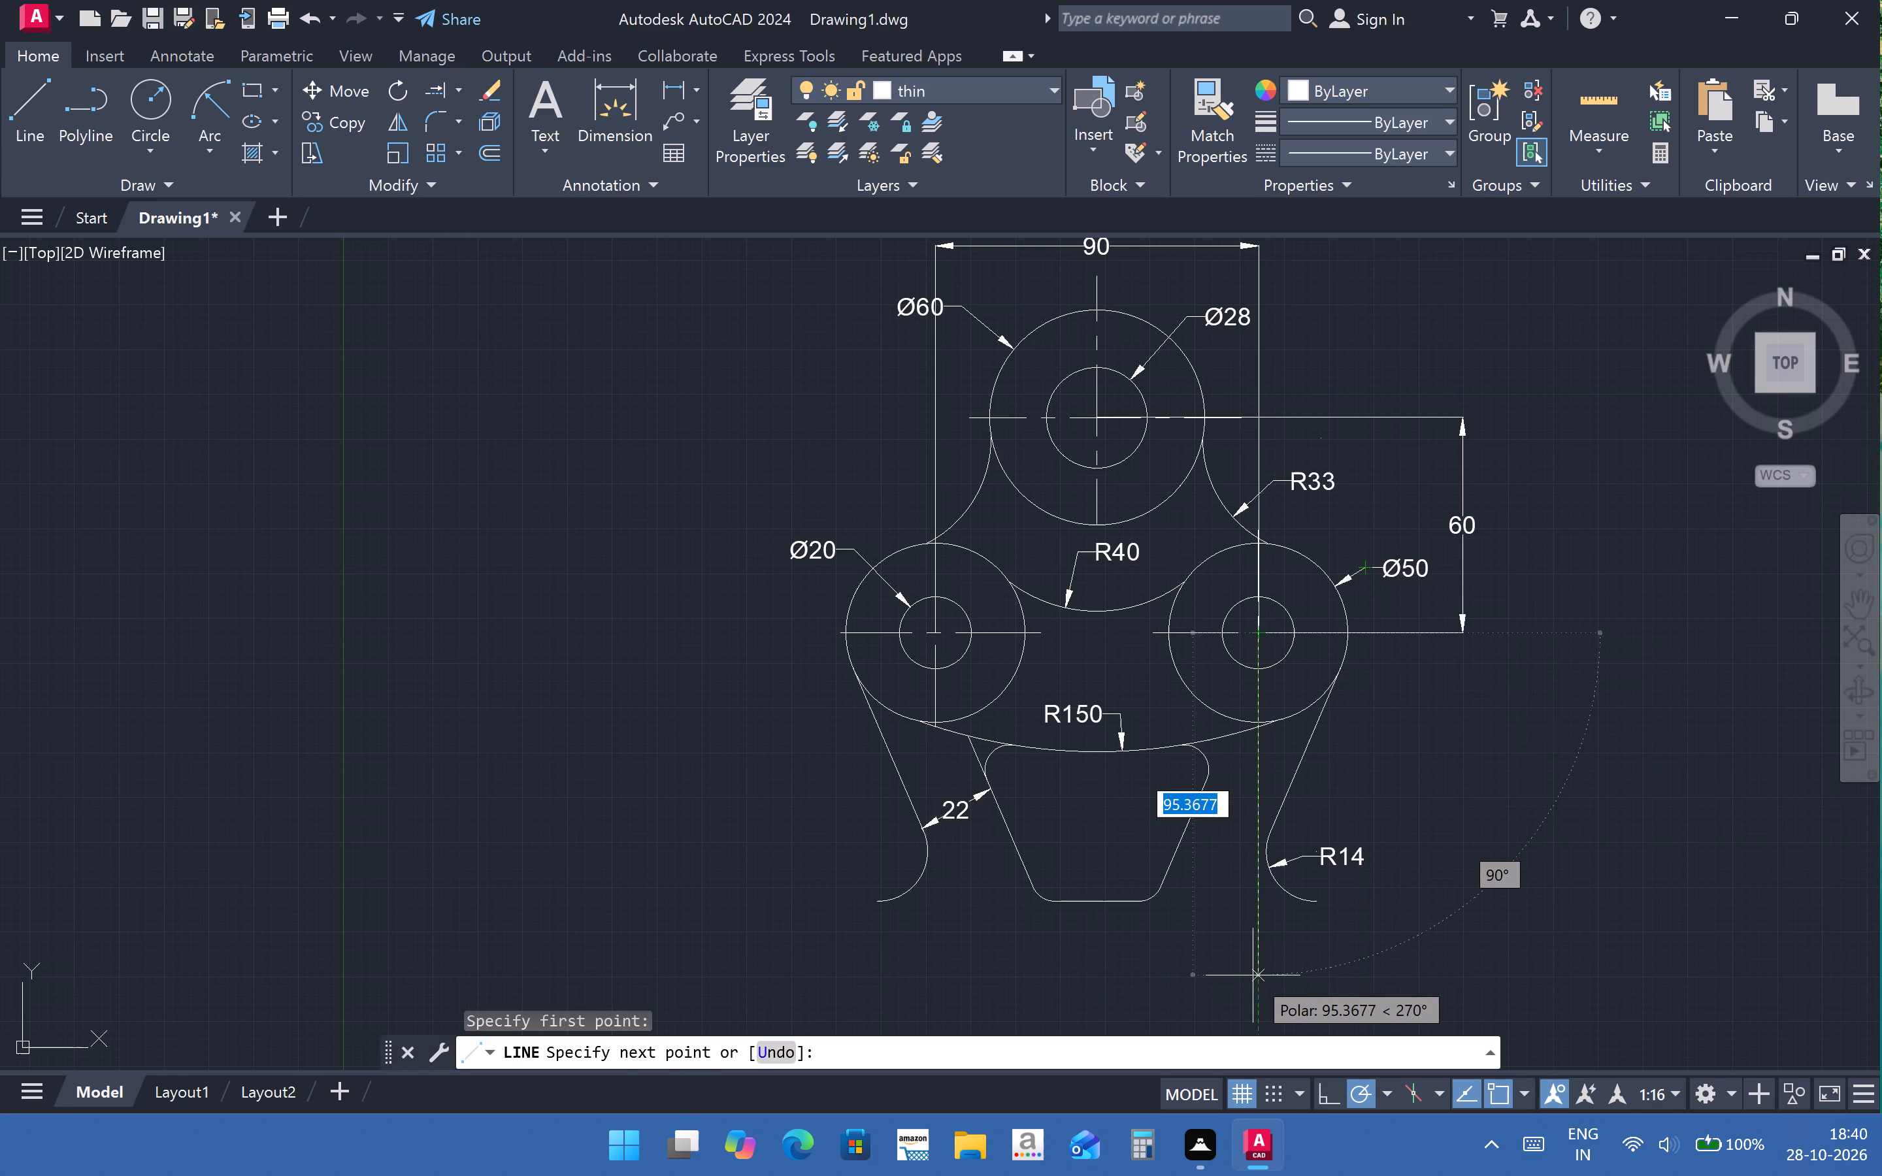
type("90")
key("Return")
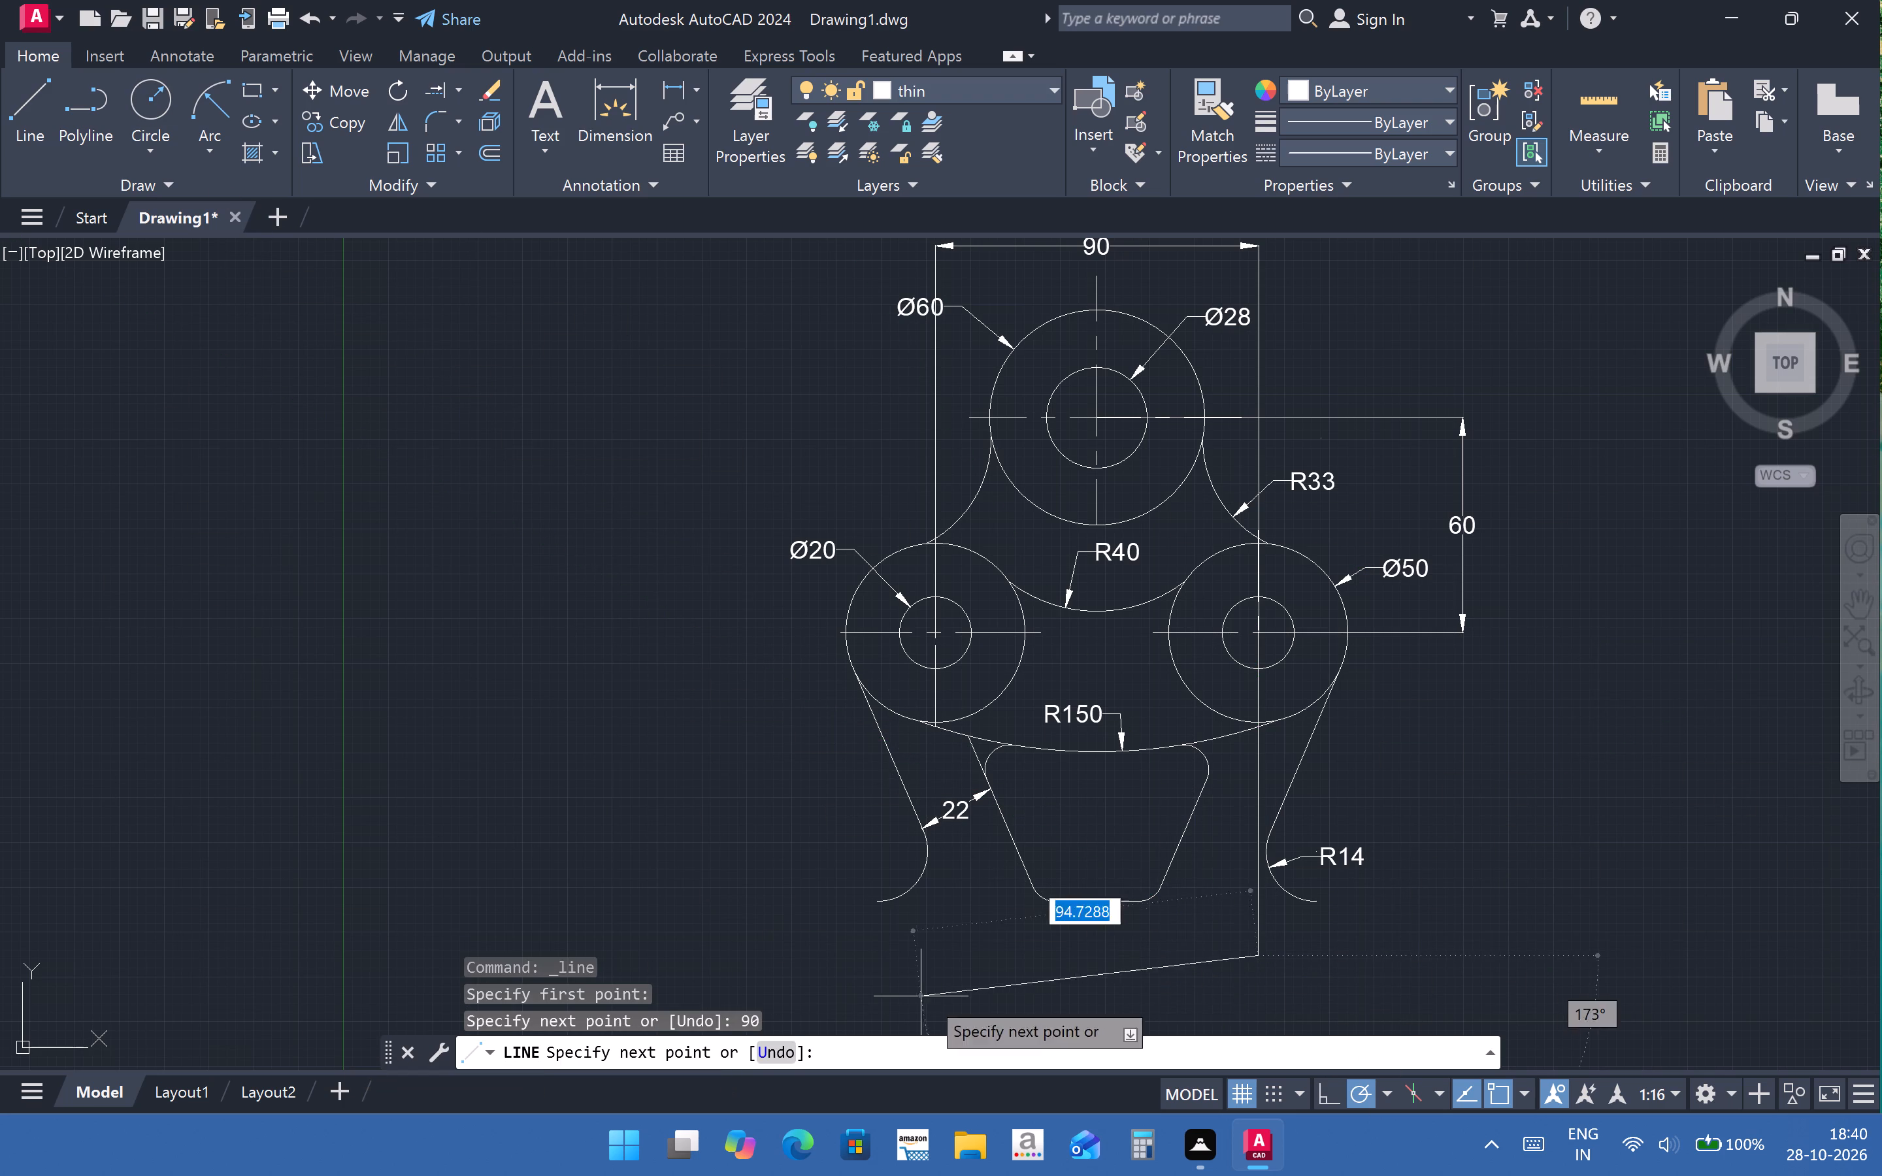
key("Escape")
Draw a vertical centre line about 124 mm long downward from the bottom quadrant of the Ø60 circle.
left_click(33, 82)
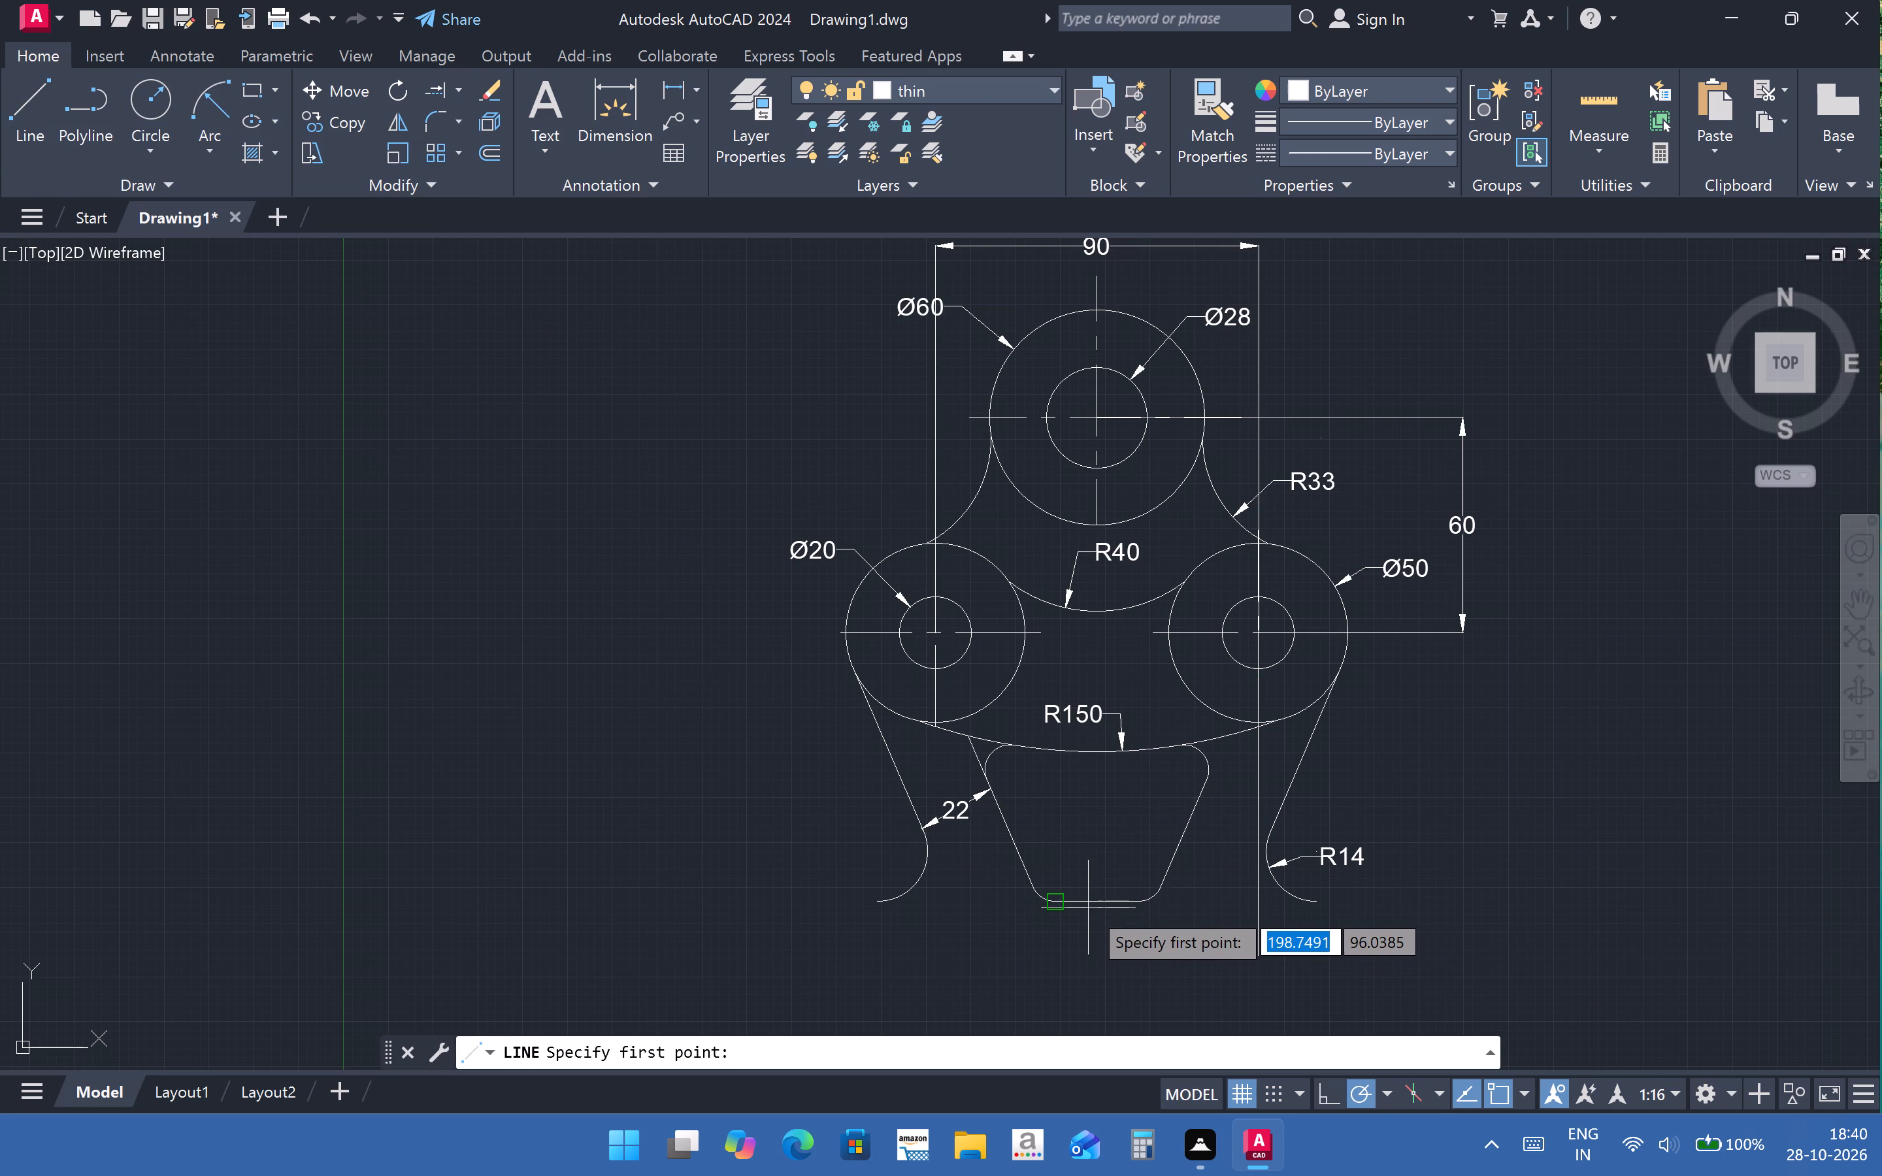
left_click(1098, 519)
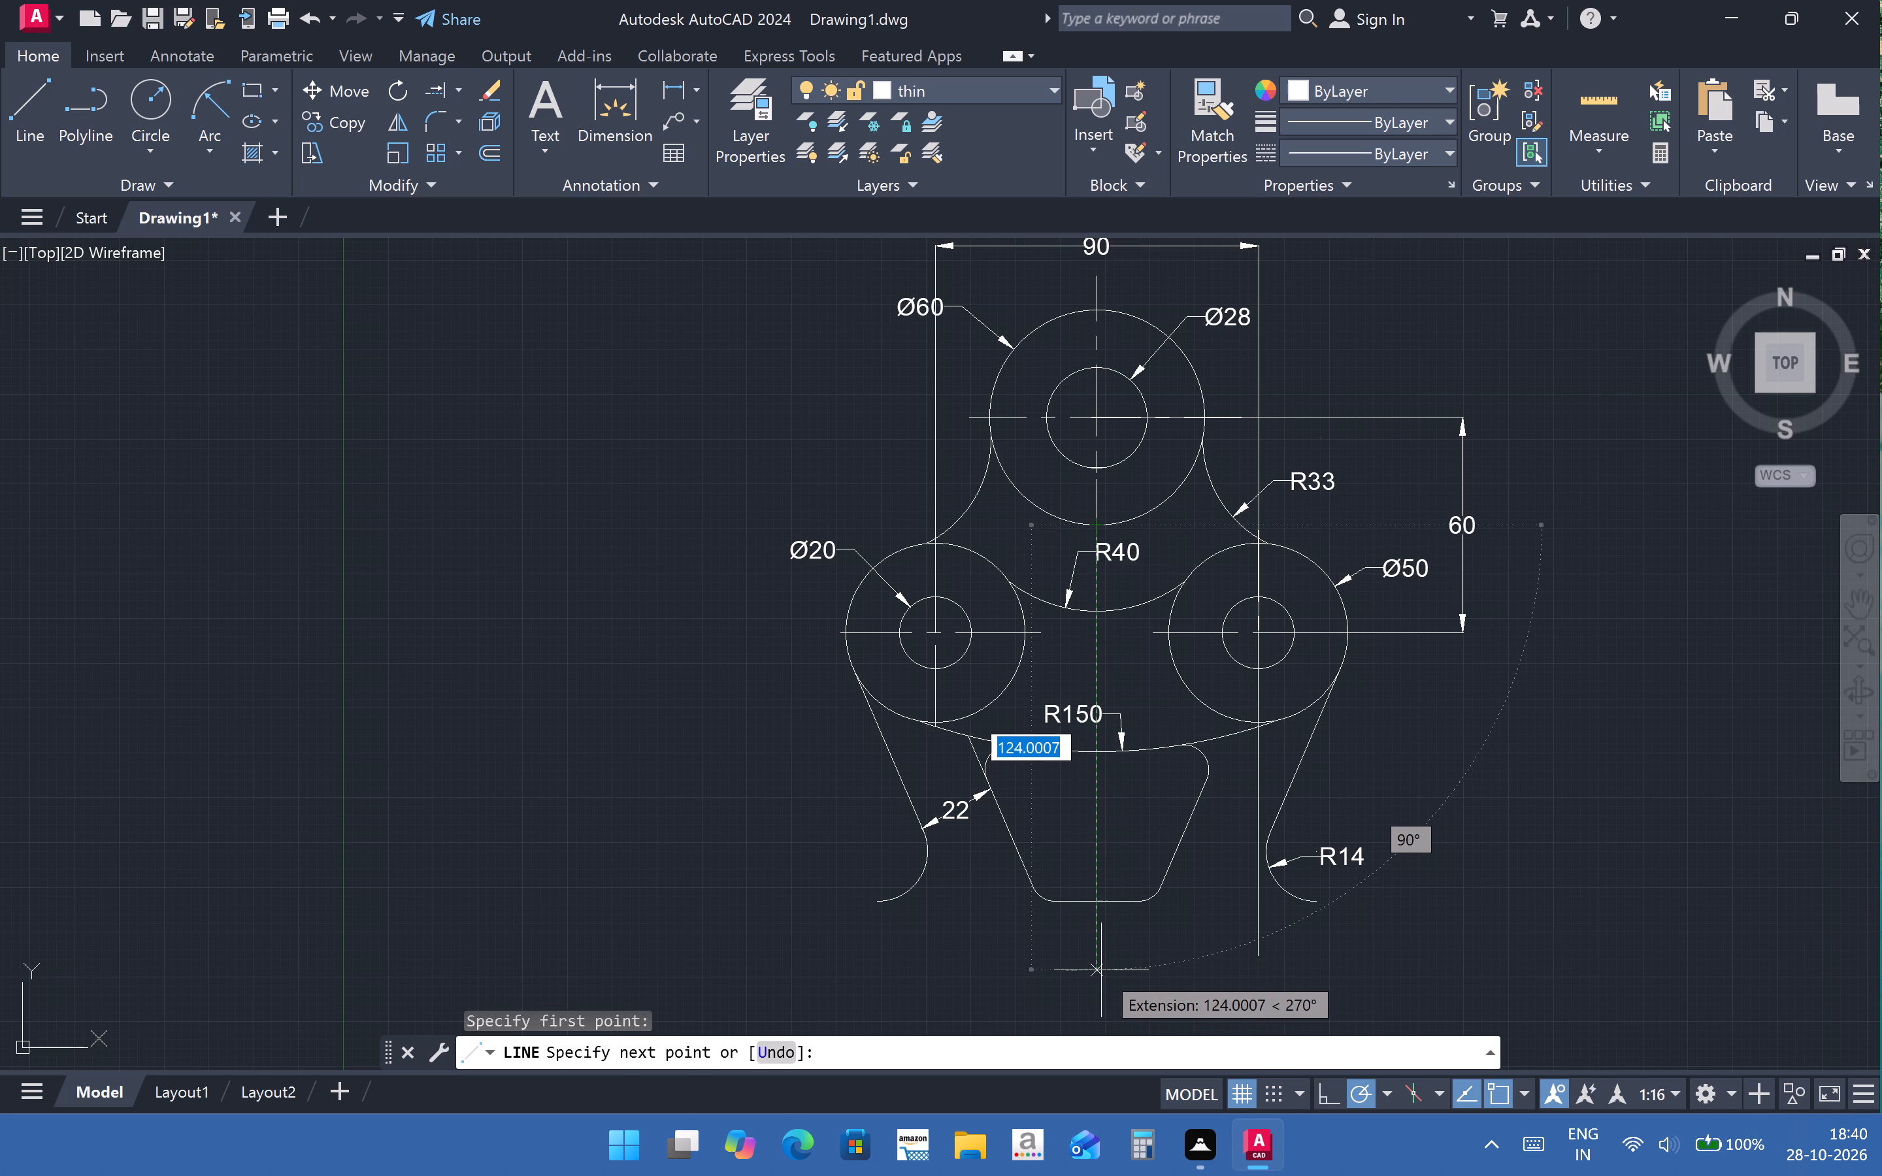
left_click(1101, 970)
key("Escape")
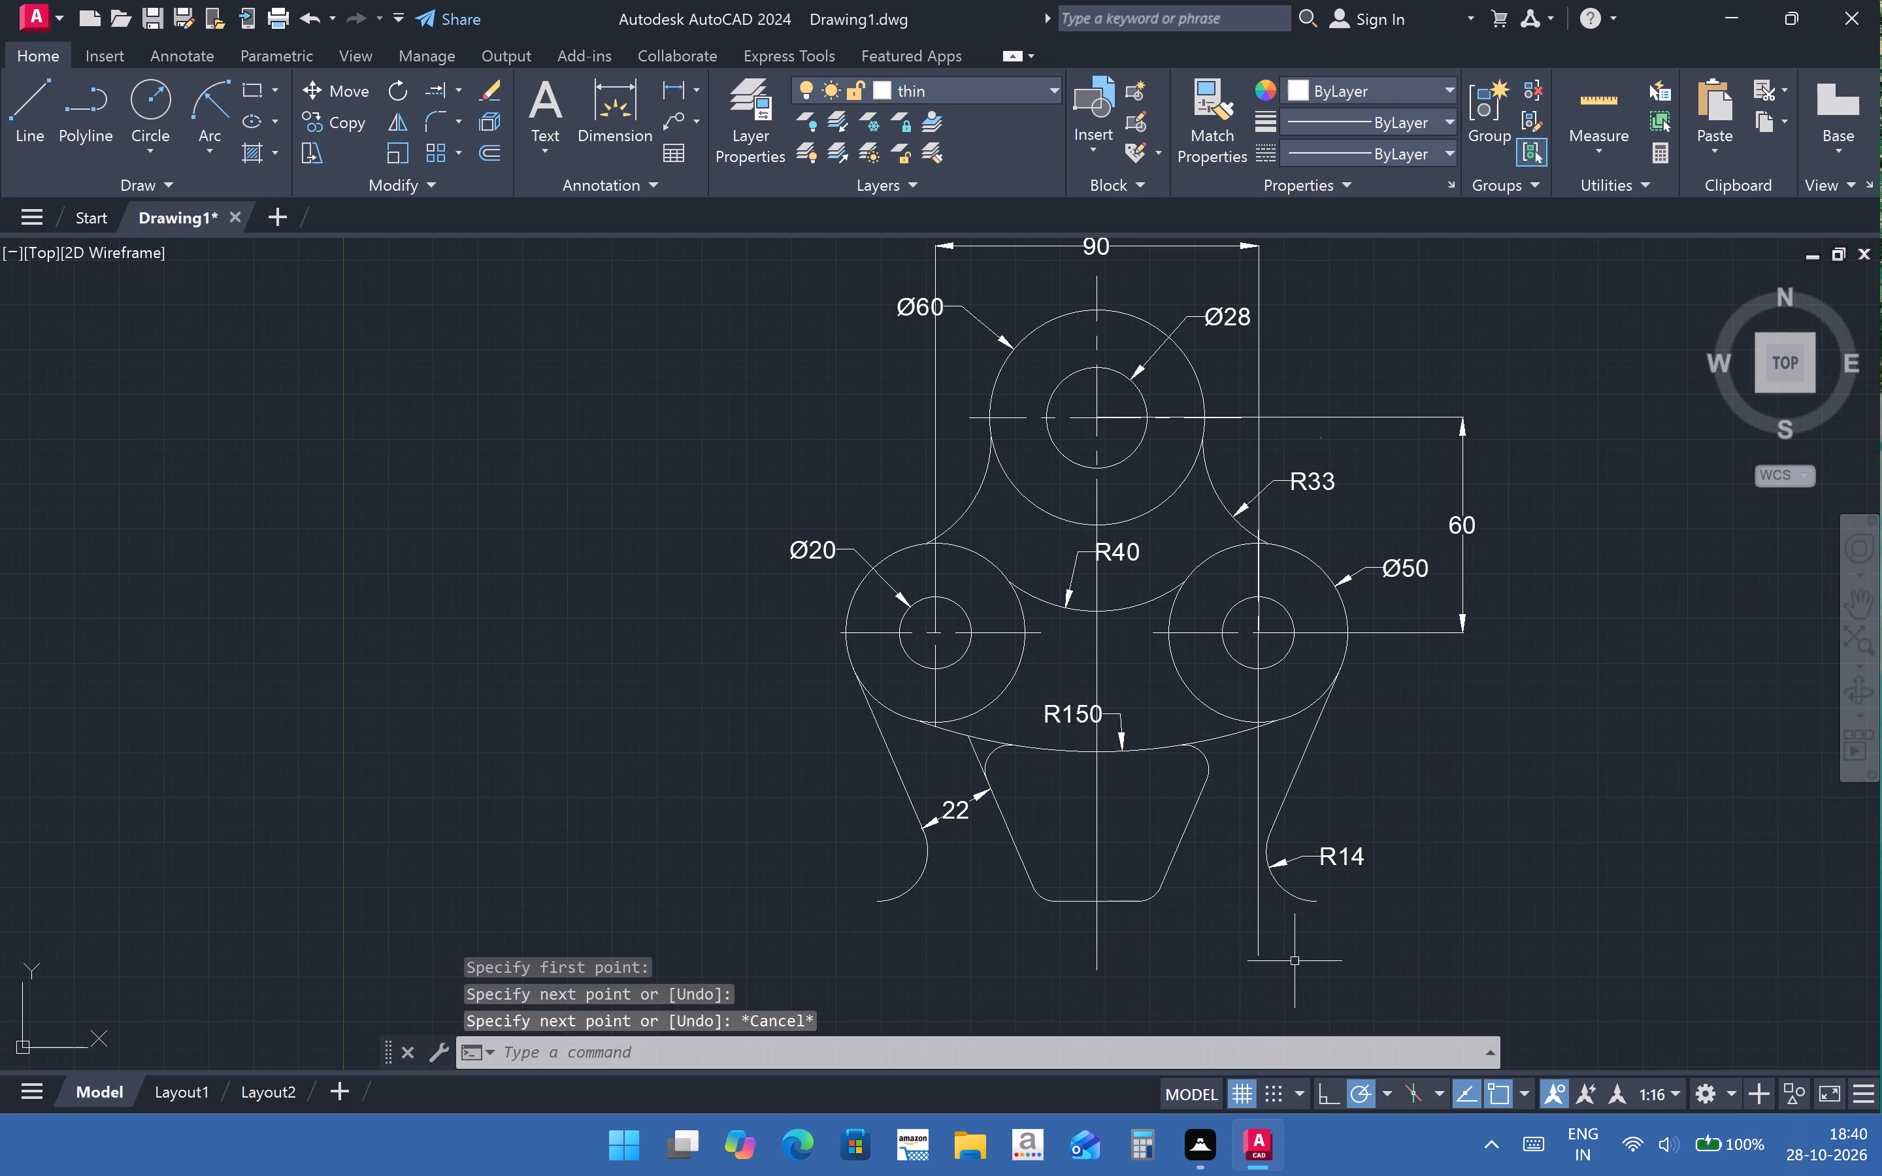
Draw an 80 mm horizontal line rightward from the vertical centre line, level with the lower end of the 90 mm construction line.
left_click(20, 90)
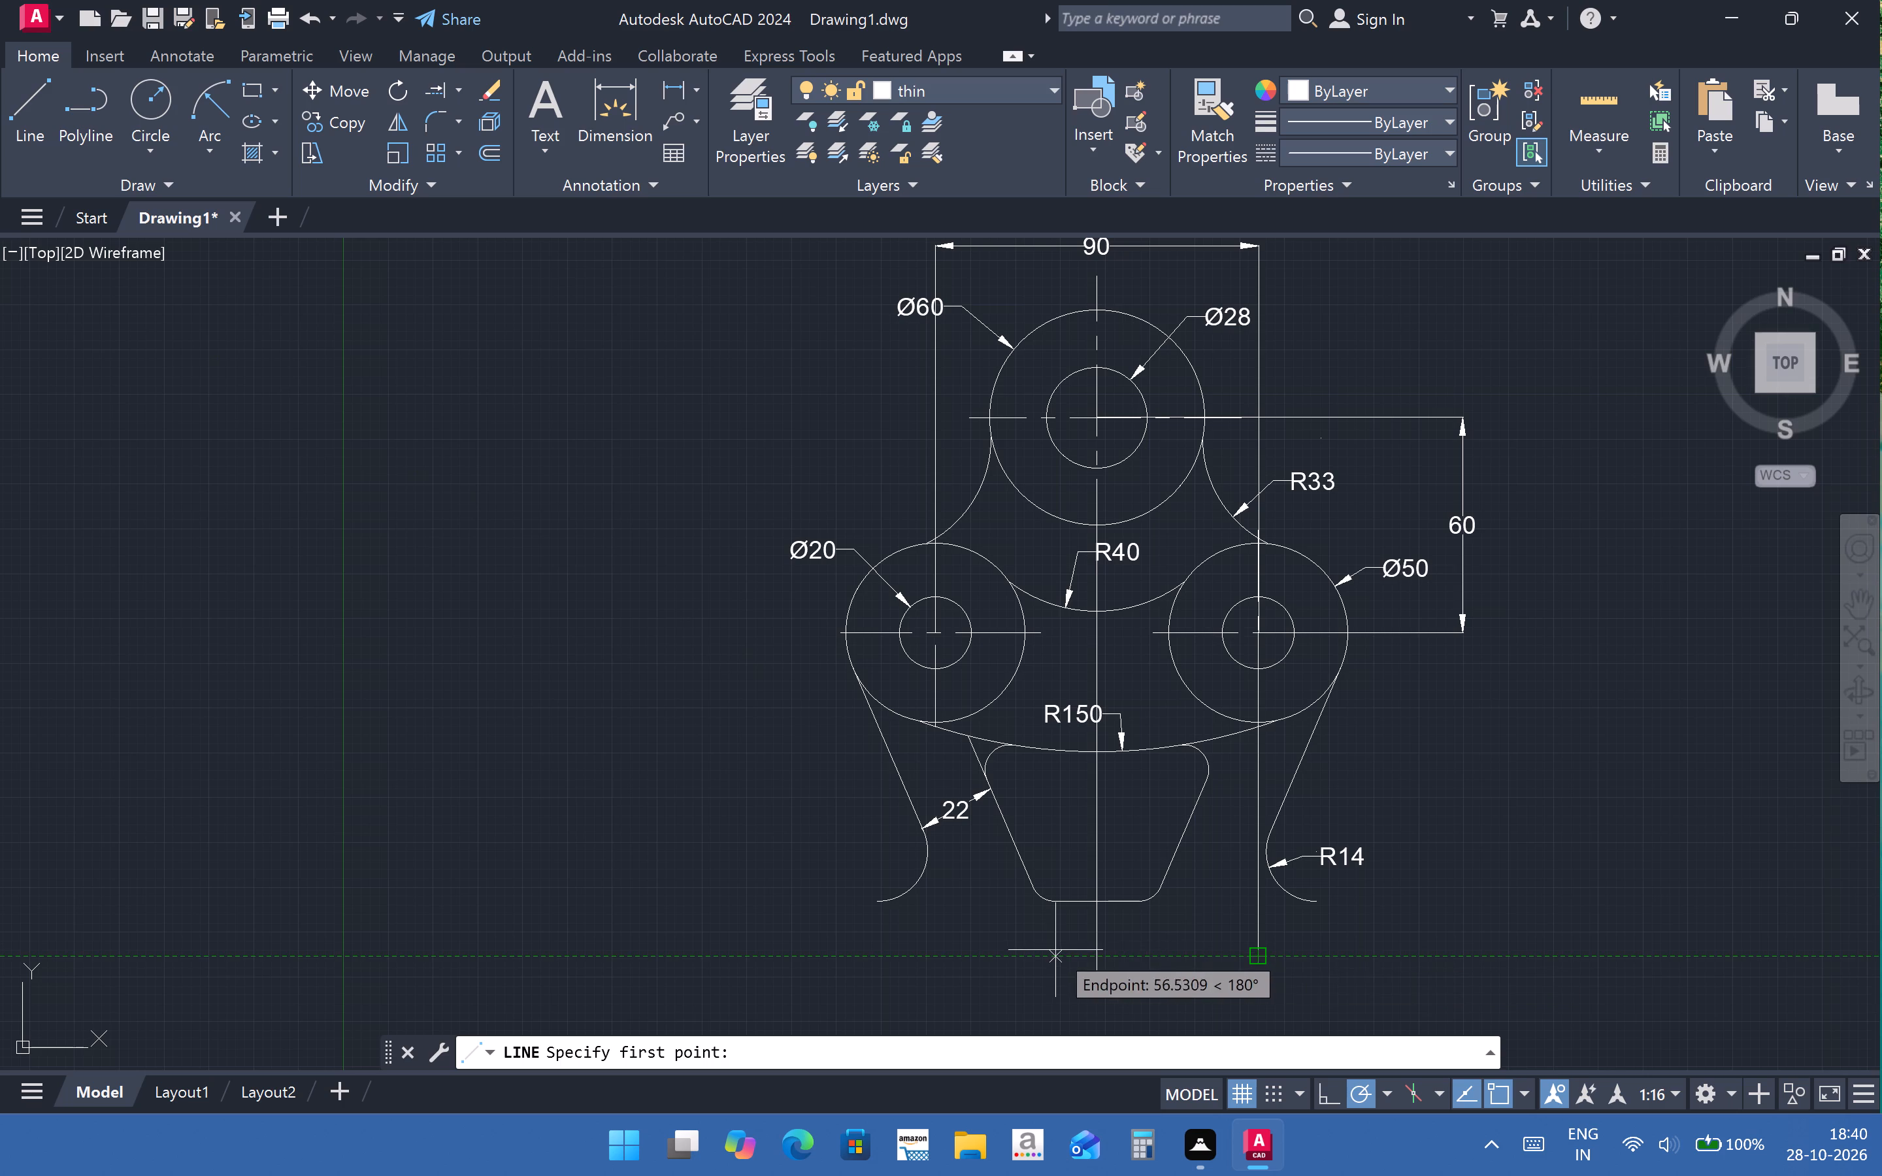
left_click(1100, 953)
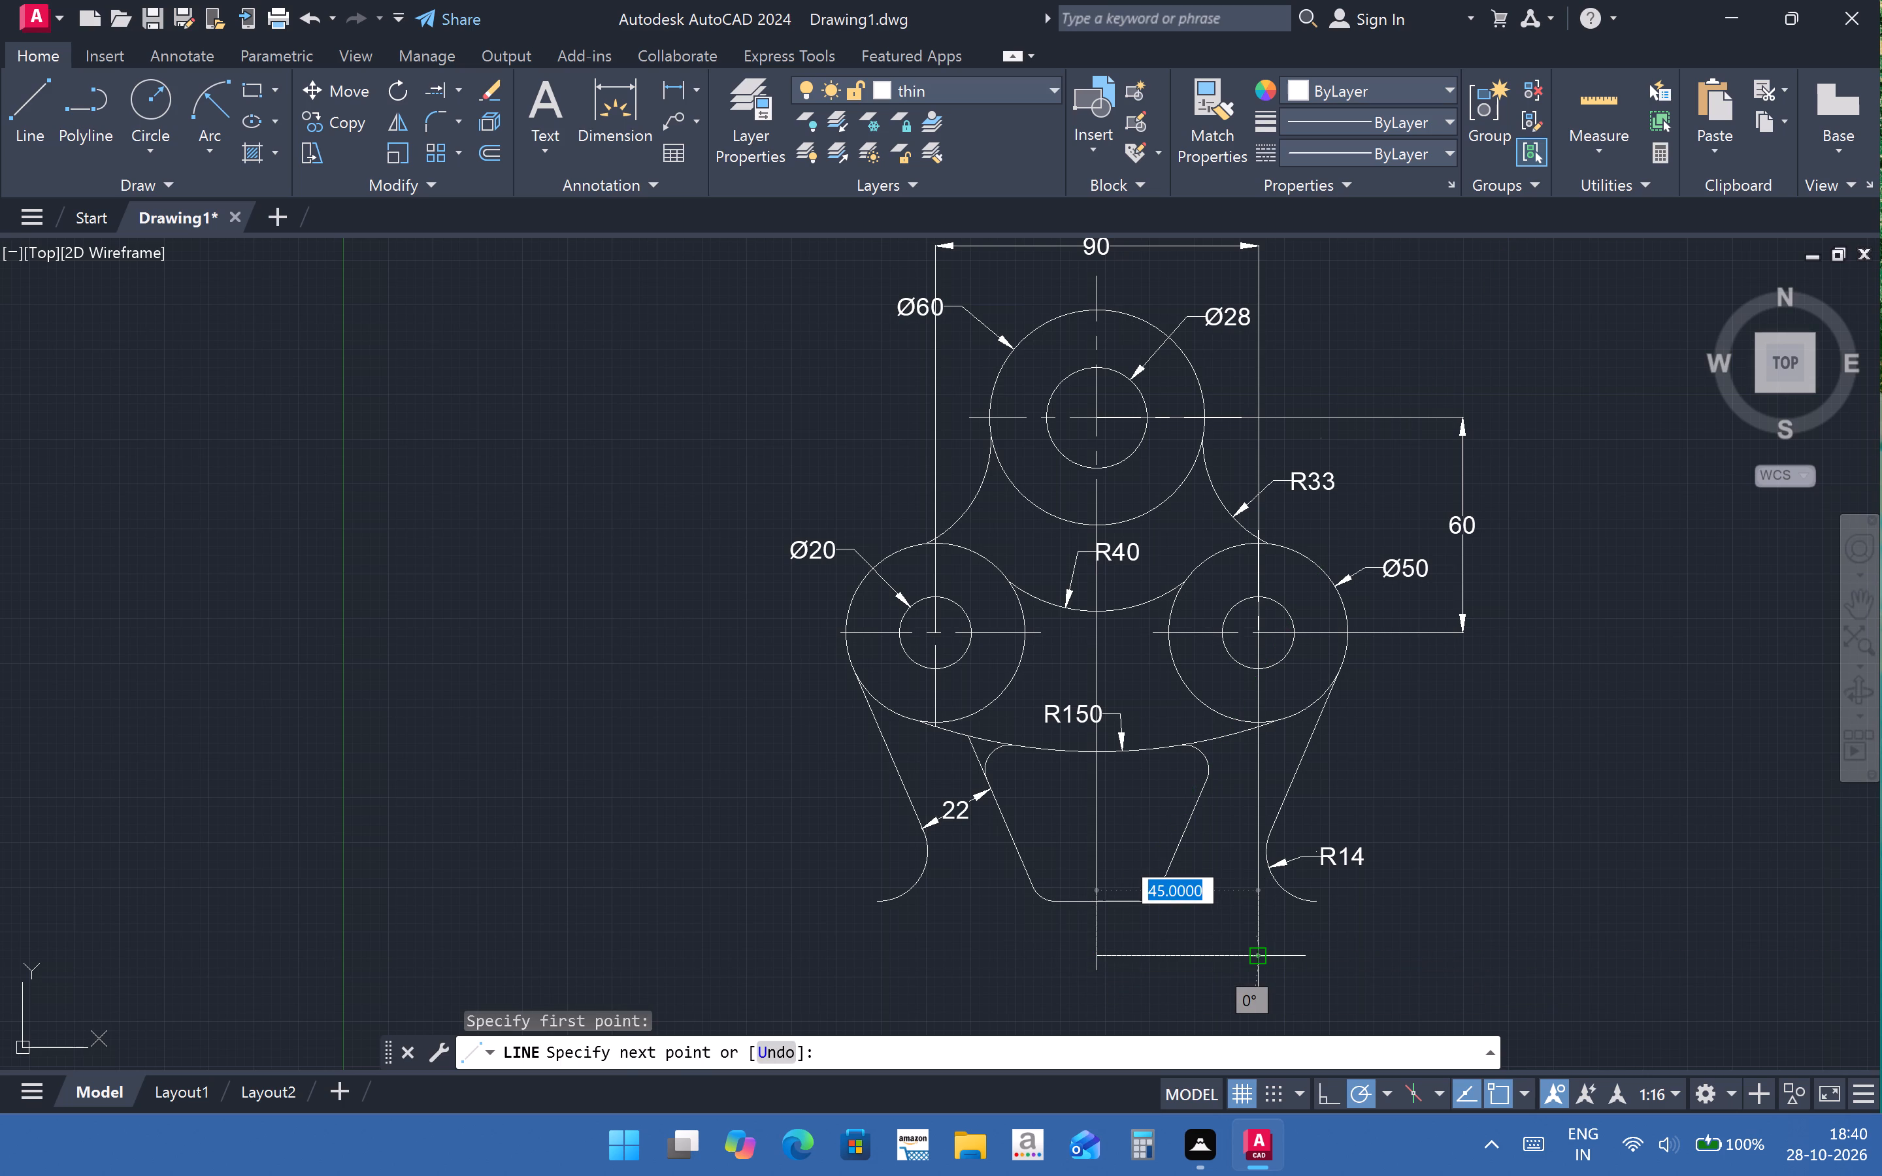
type("80")
key("Return")
key("Escape")
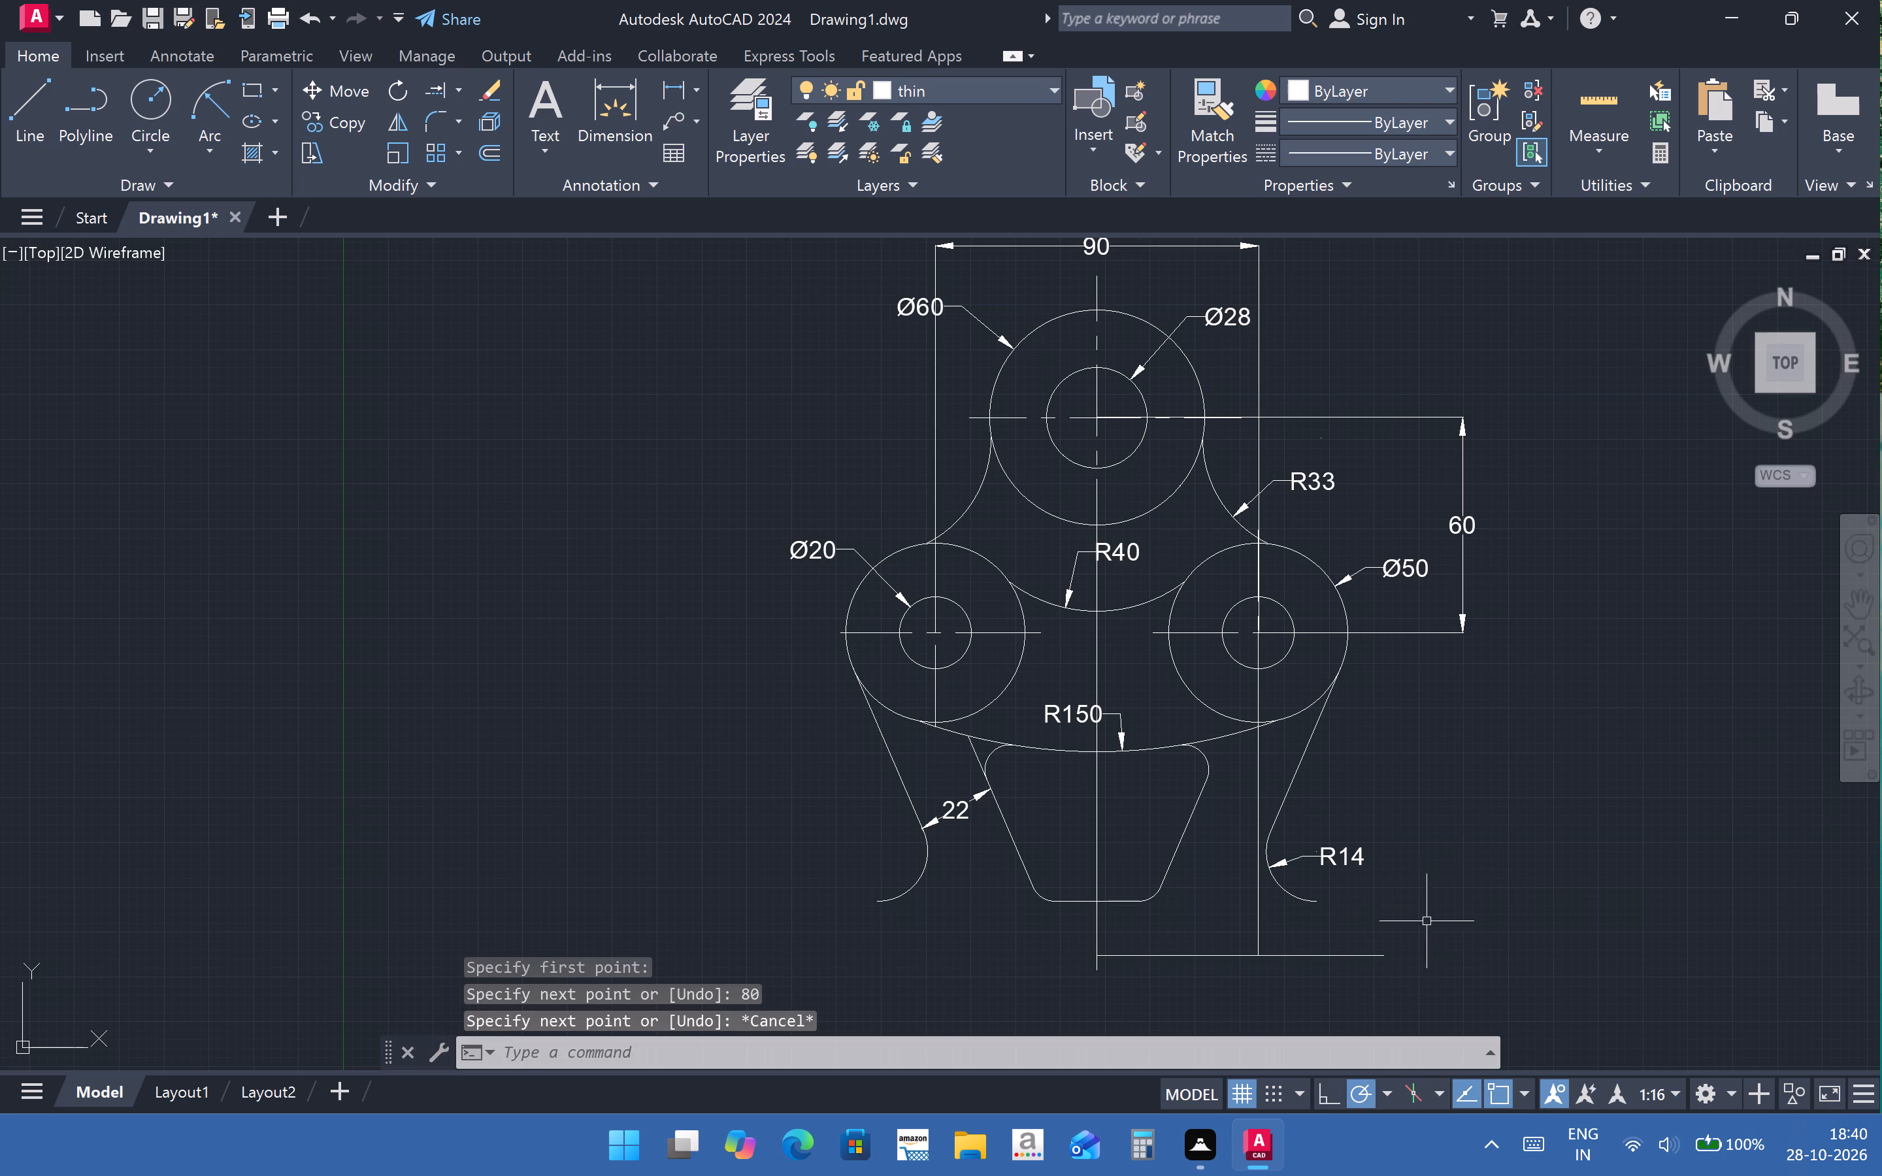
Stretch the inner end of the horizontal base line 80 mm leftward past the centre line.
left_click(1104, 956)
left_click_drag(1097, 957, 1039, 964)
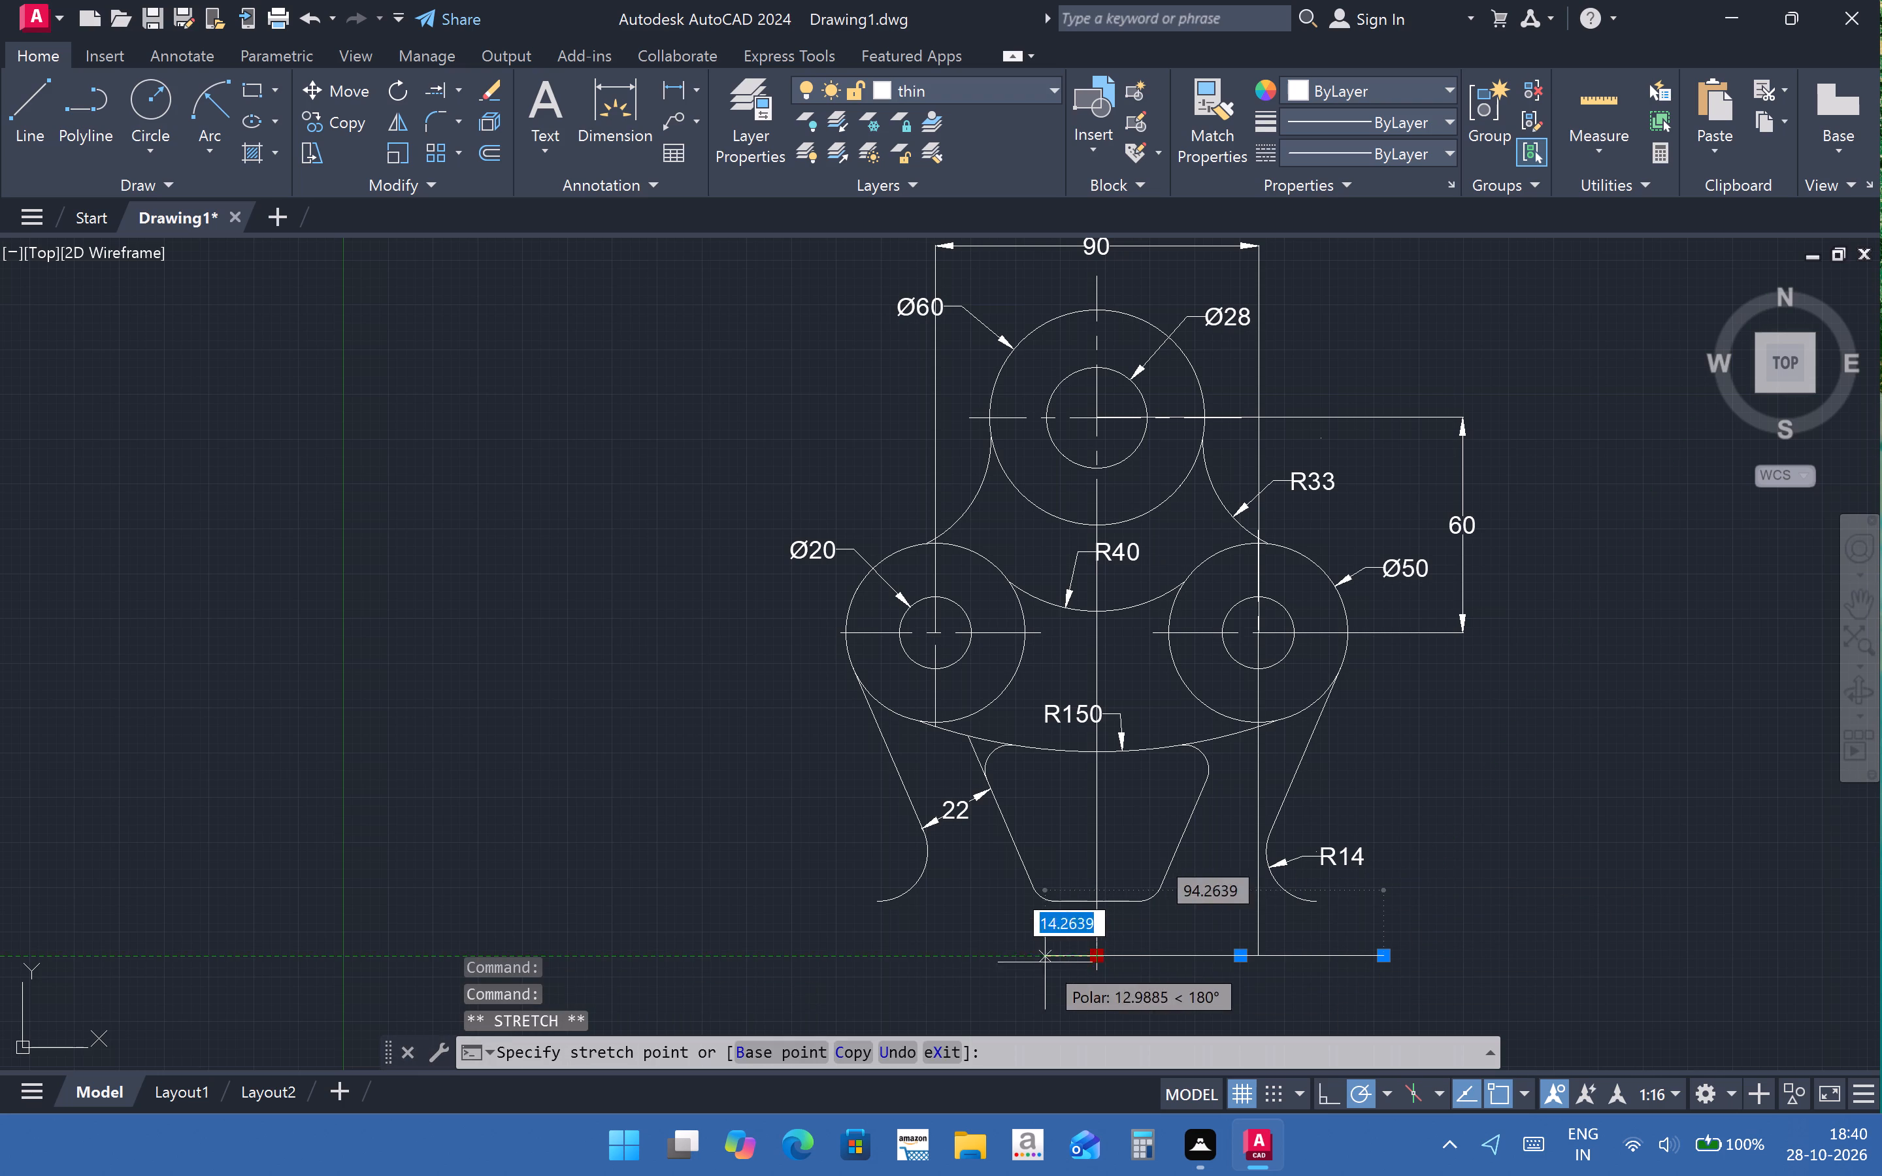
left_click_drag(1039, 964, 912, 954)
key("7")
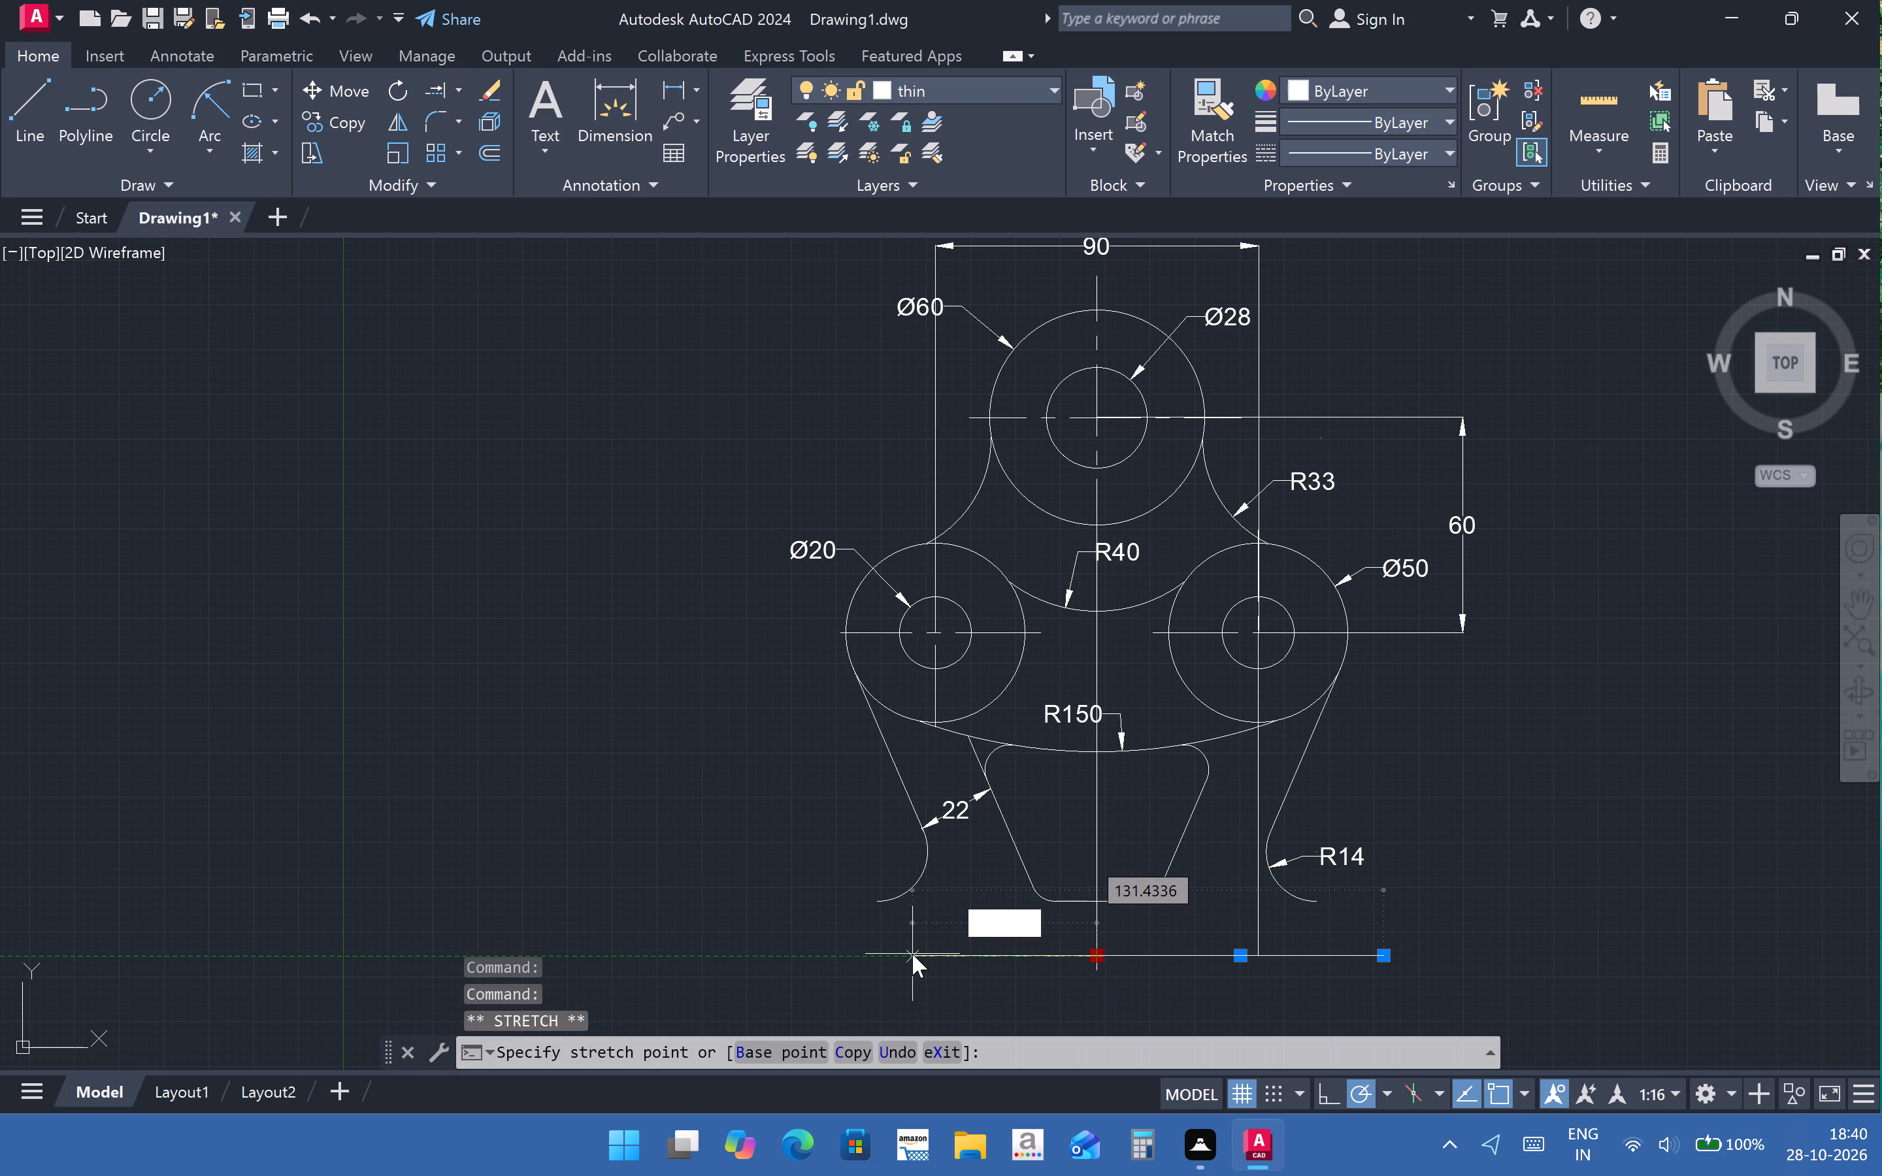
left_click_drag(912, 954, 918, 954)
key("BackSpace")
type("80")
left_click_drag(918, 954, 912, 954)
key("Return")
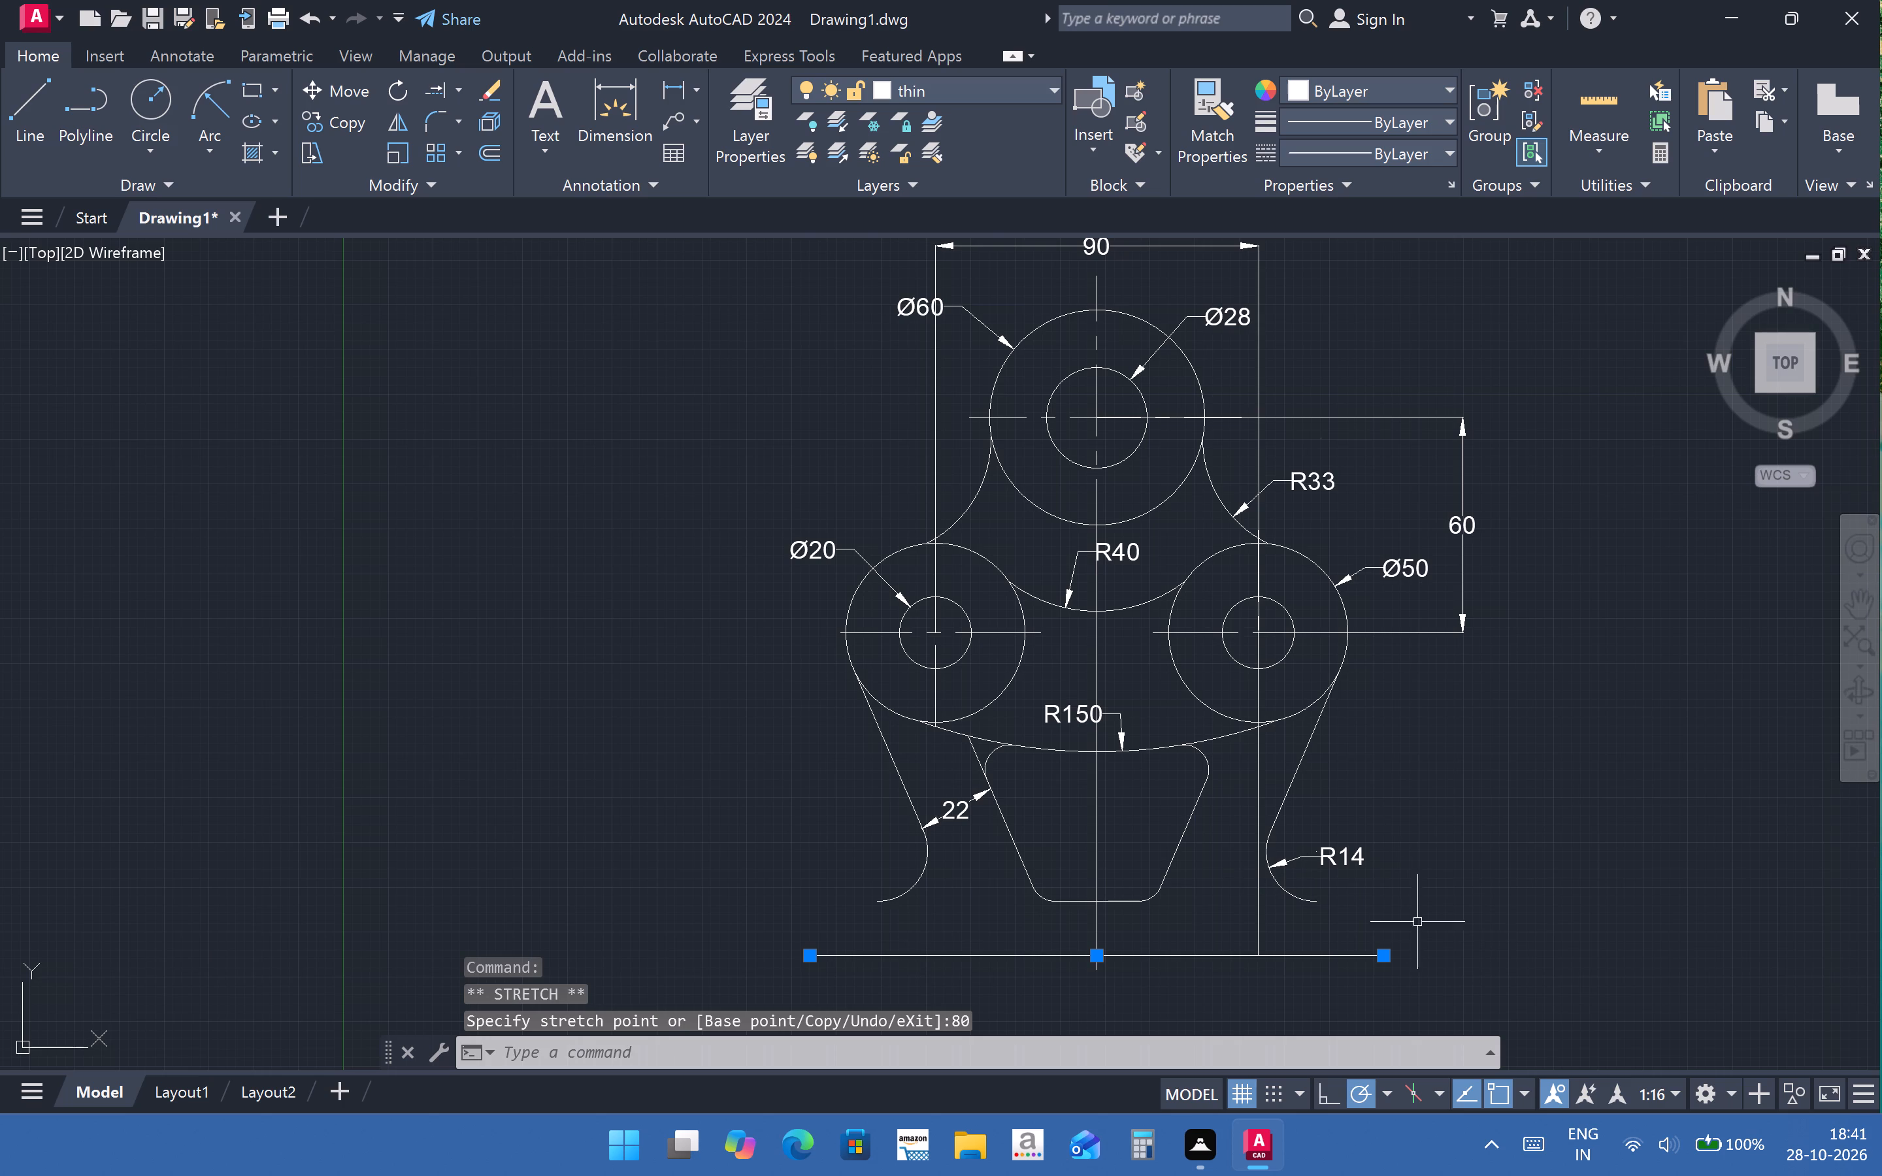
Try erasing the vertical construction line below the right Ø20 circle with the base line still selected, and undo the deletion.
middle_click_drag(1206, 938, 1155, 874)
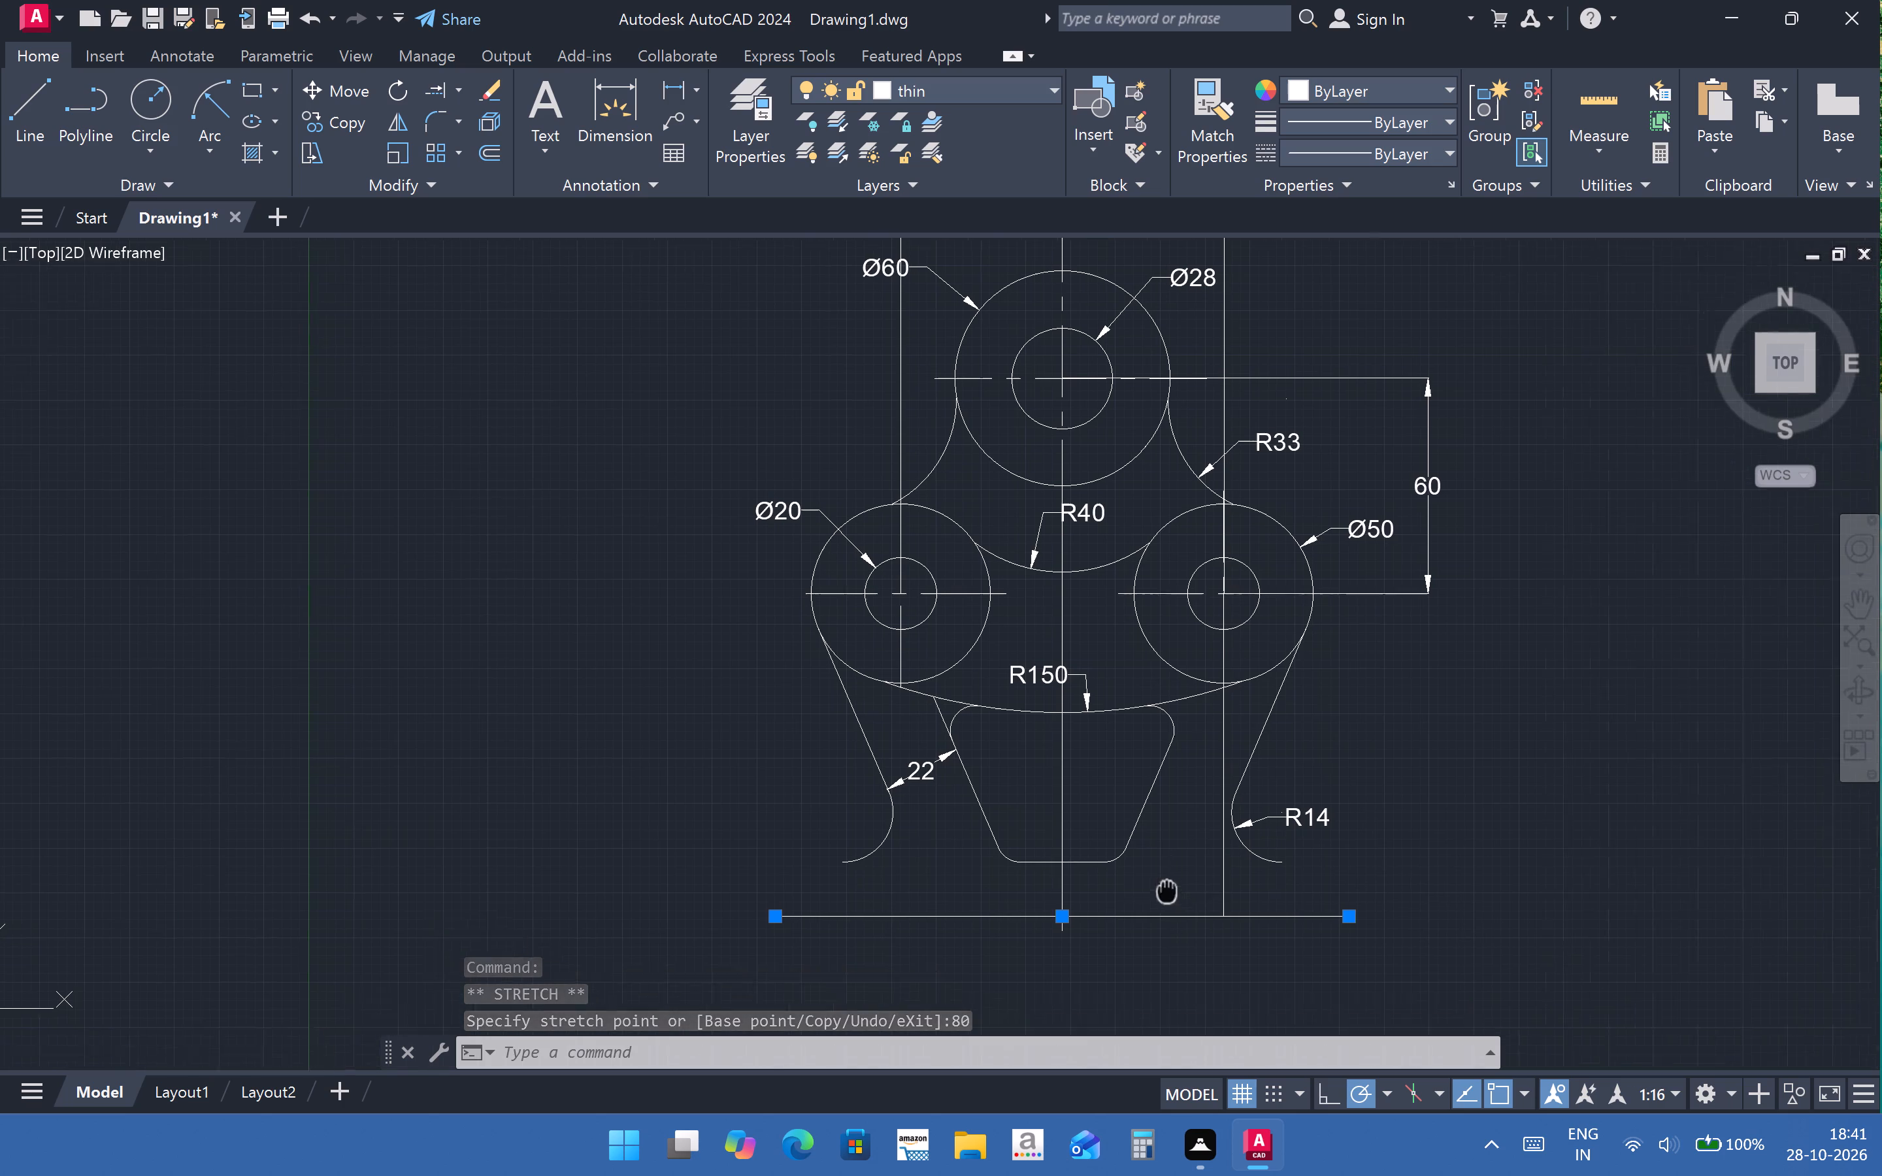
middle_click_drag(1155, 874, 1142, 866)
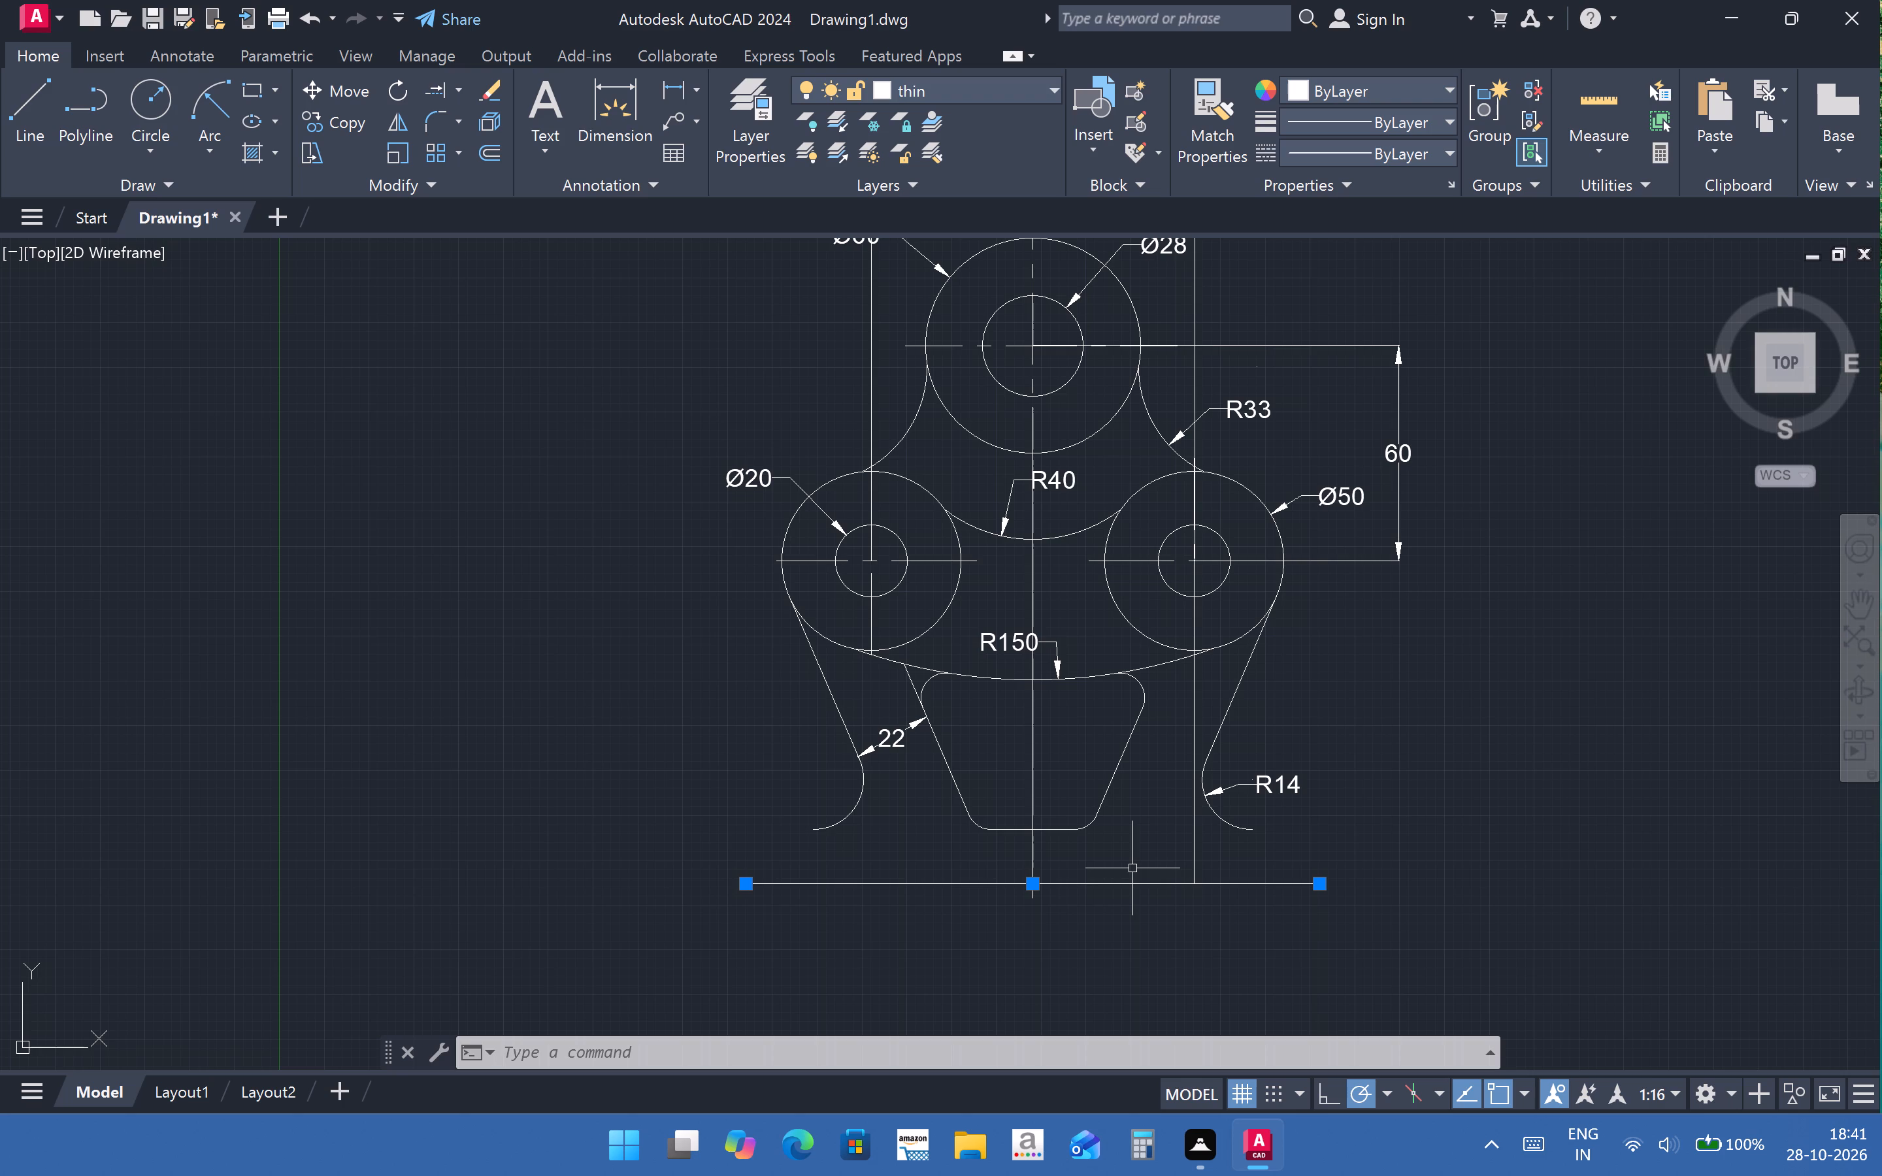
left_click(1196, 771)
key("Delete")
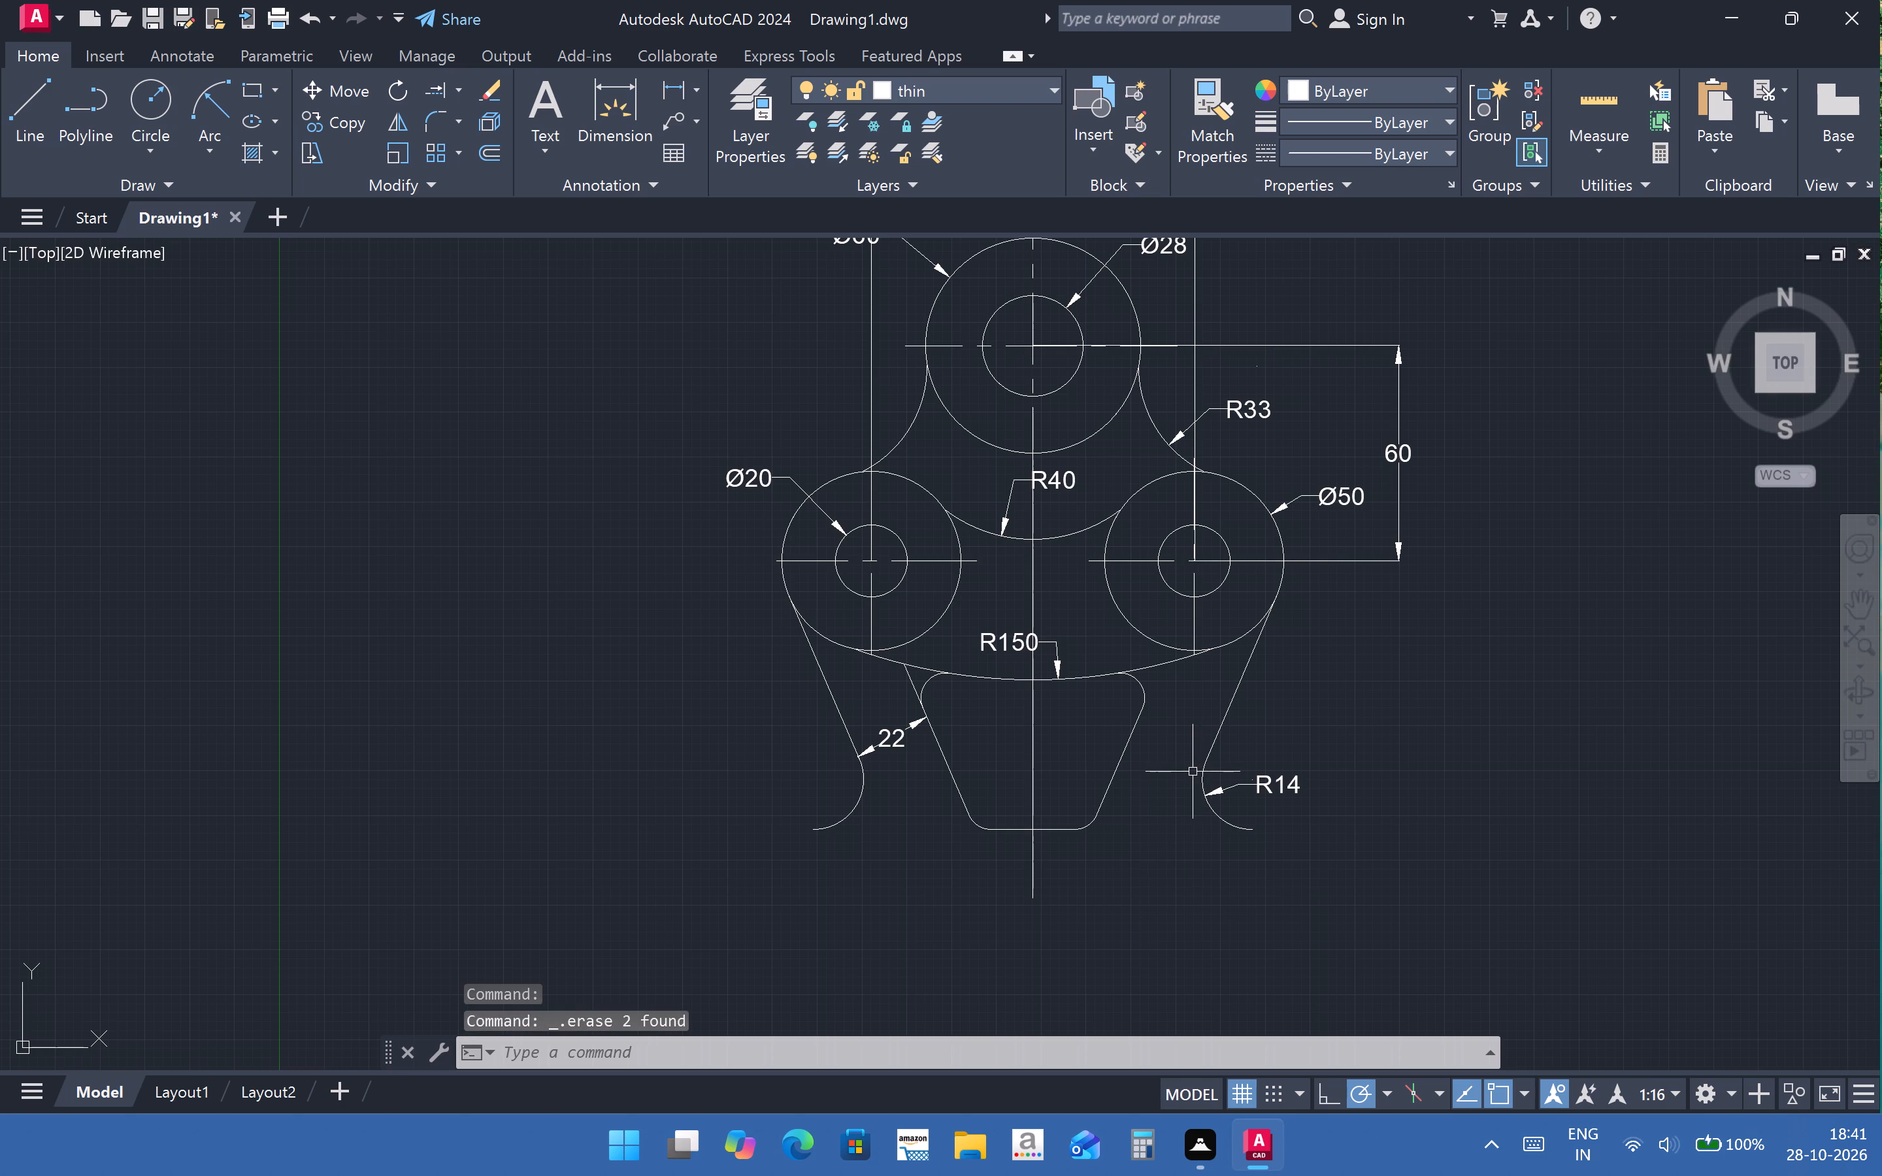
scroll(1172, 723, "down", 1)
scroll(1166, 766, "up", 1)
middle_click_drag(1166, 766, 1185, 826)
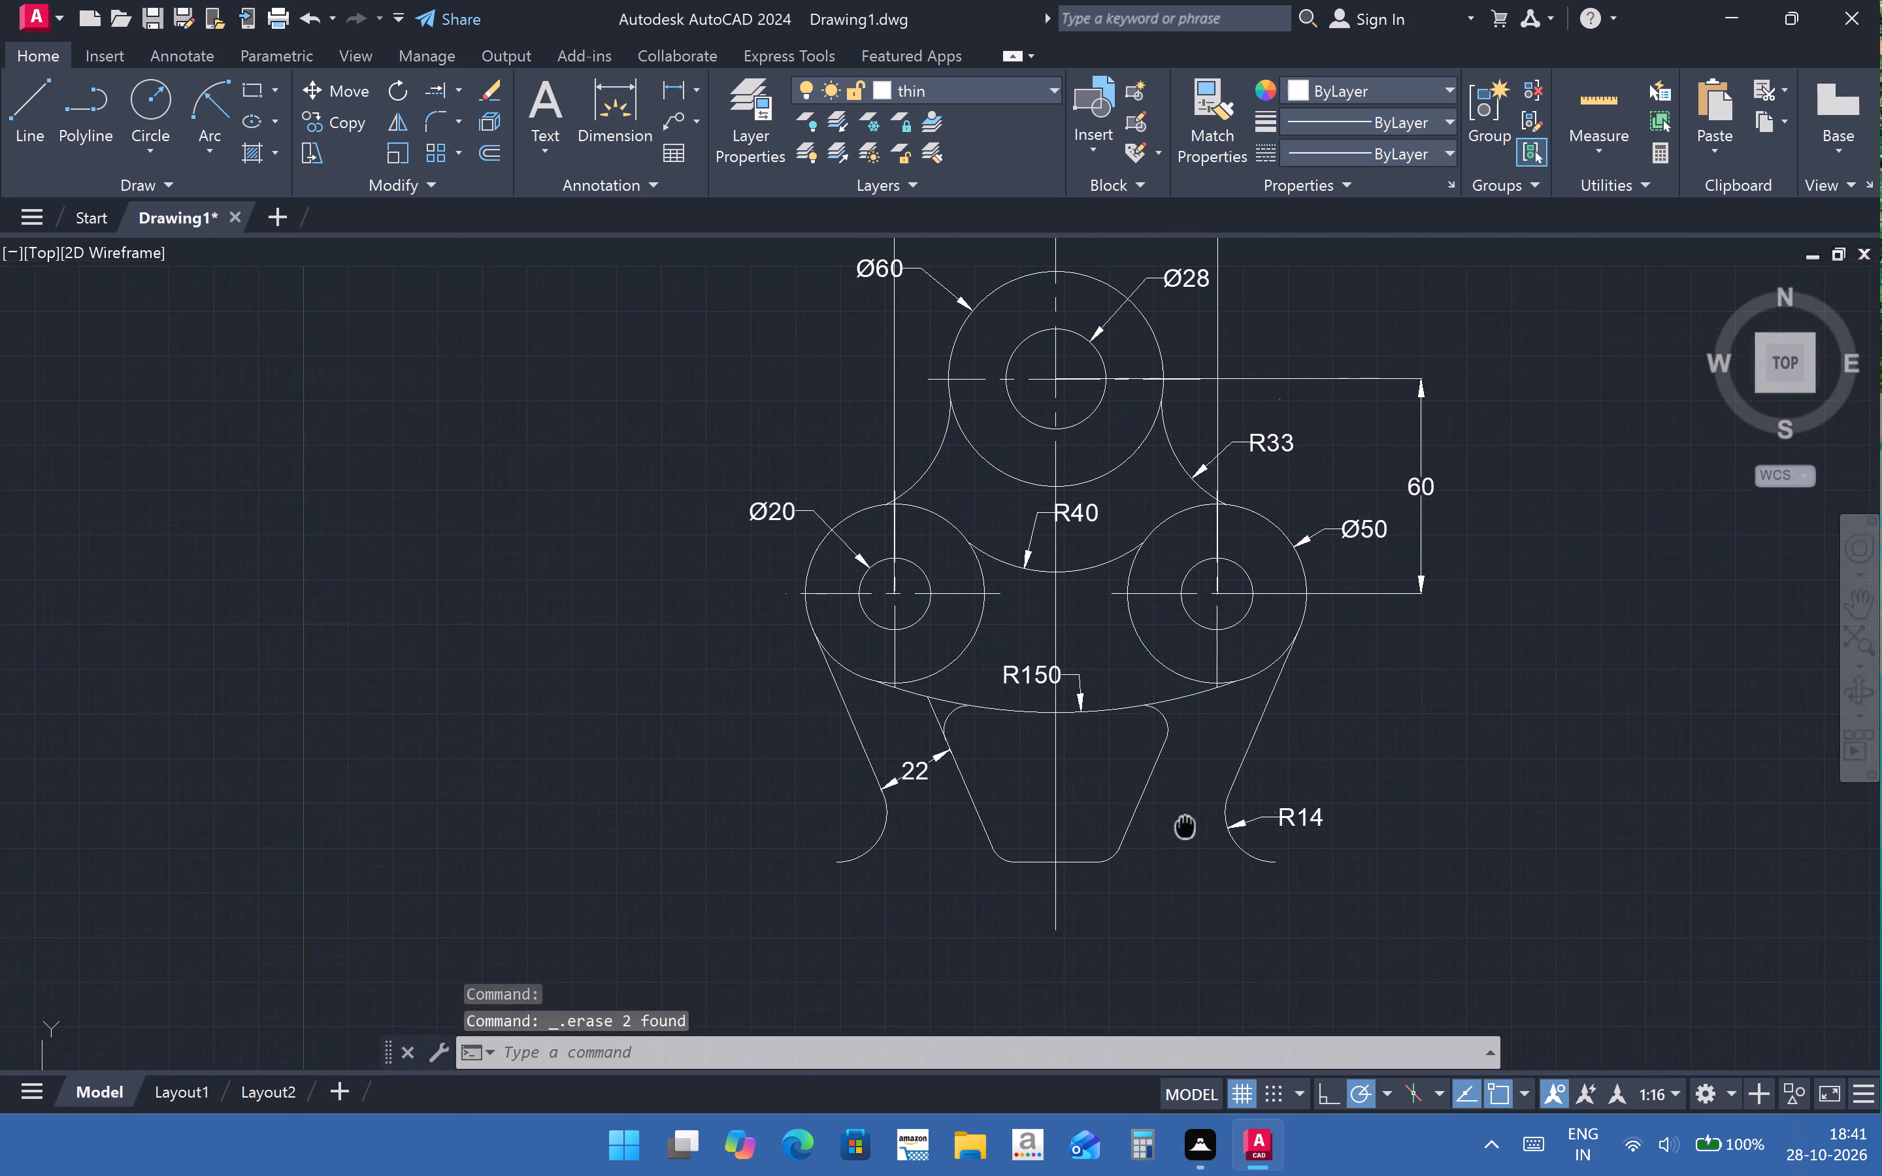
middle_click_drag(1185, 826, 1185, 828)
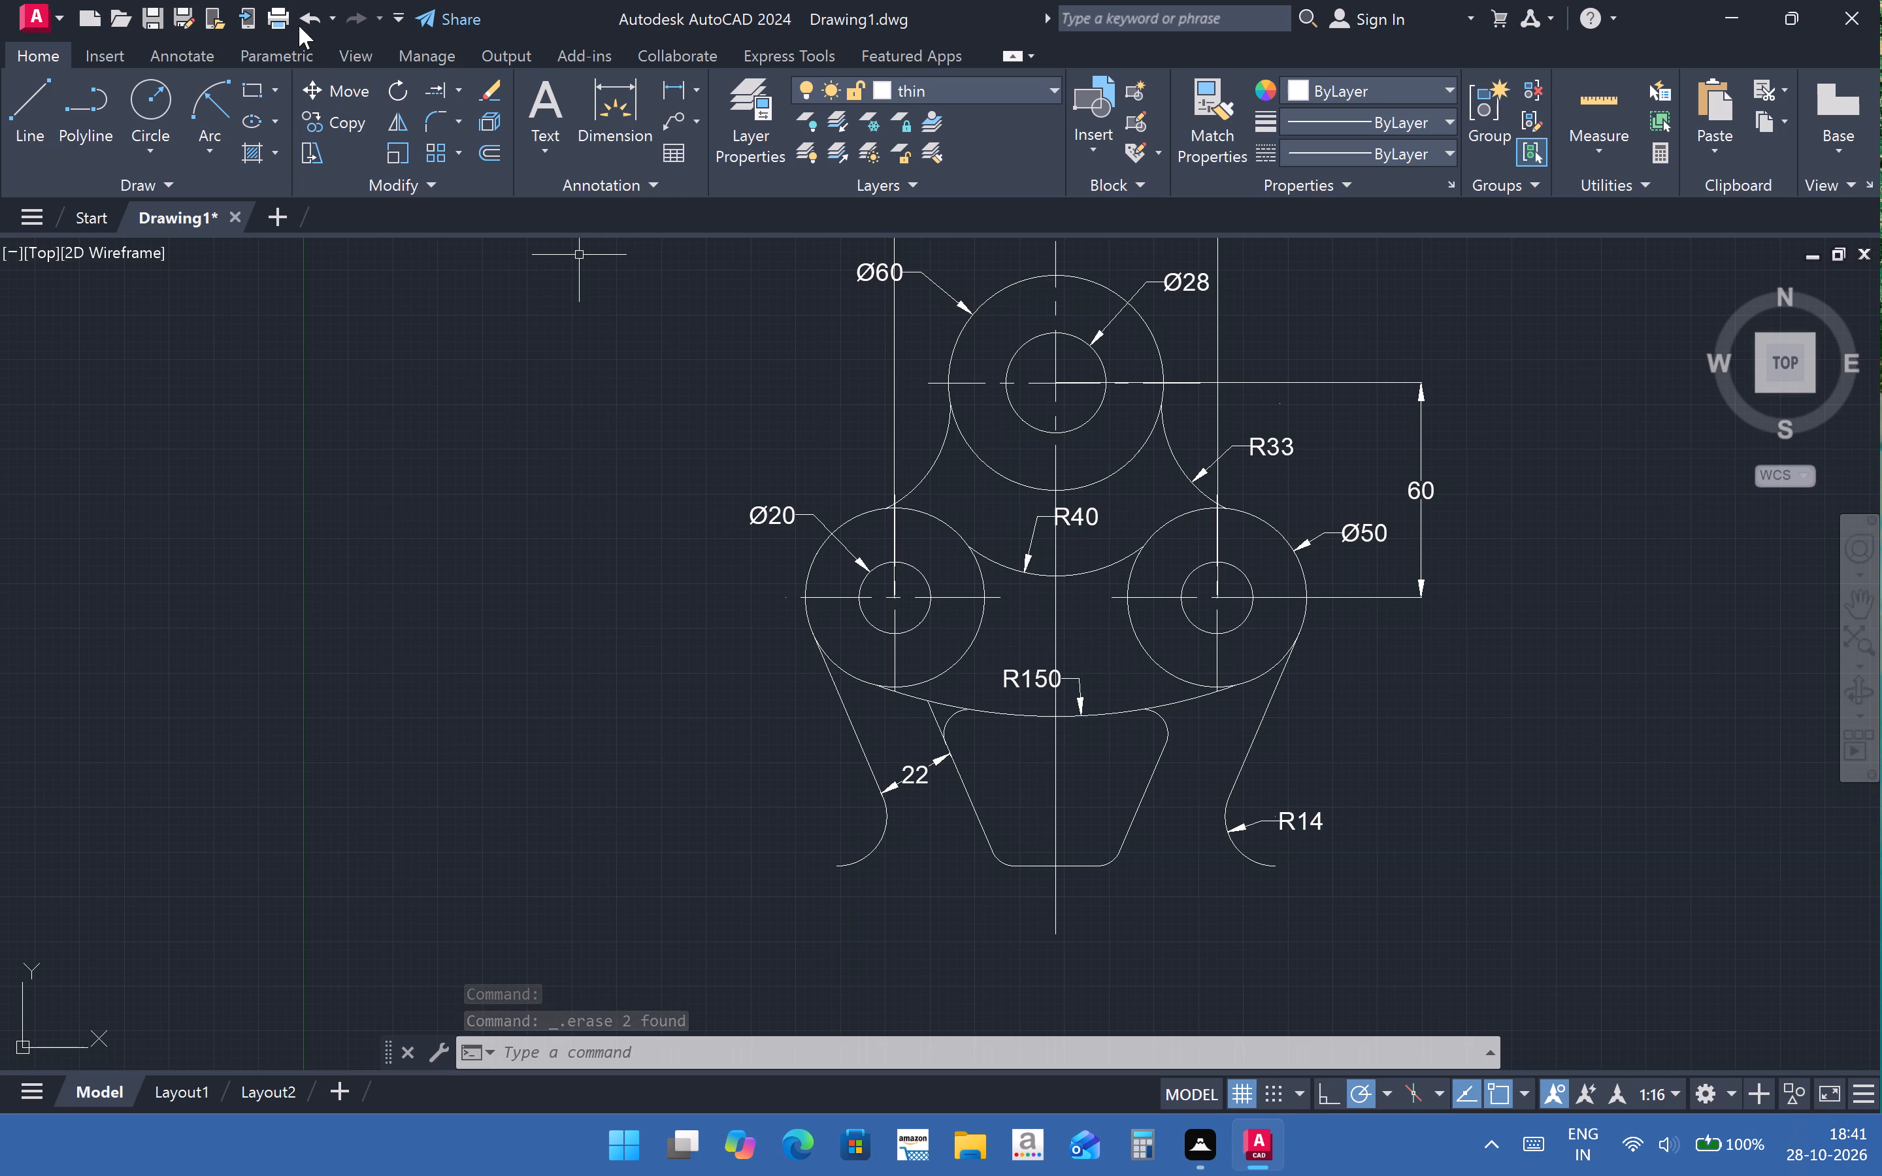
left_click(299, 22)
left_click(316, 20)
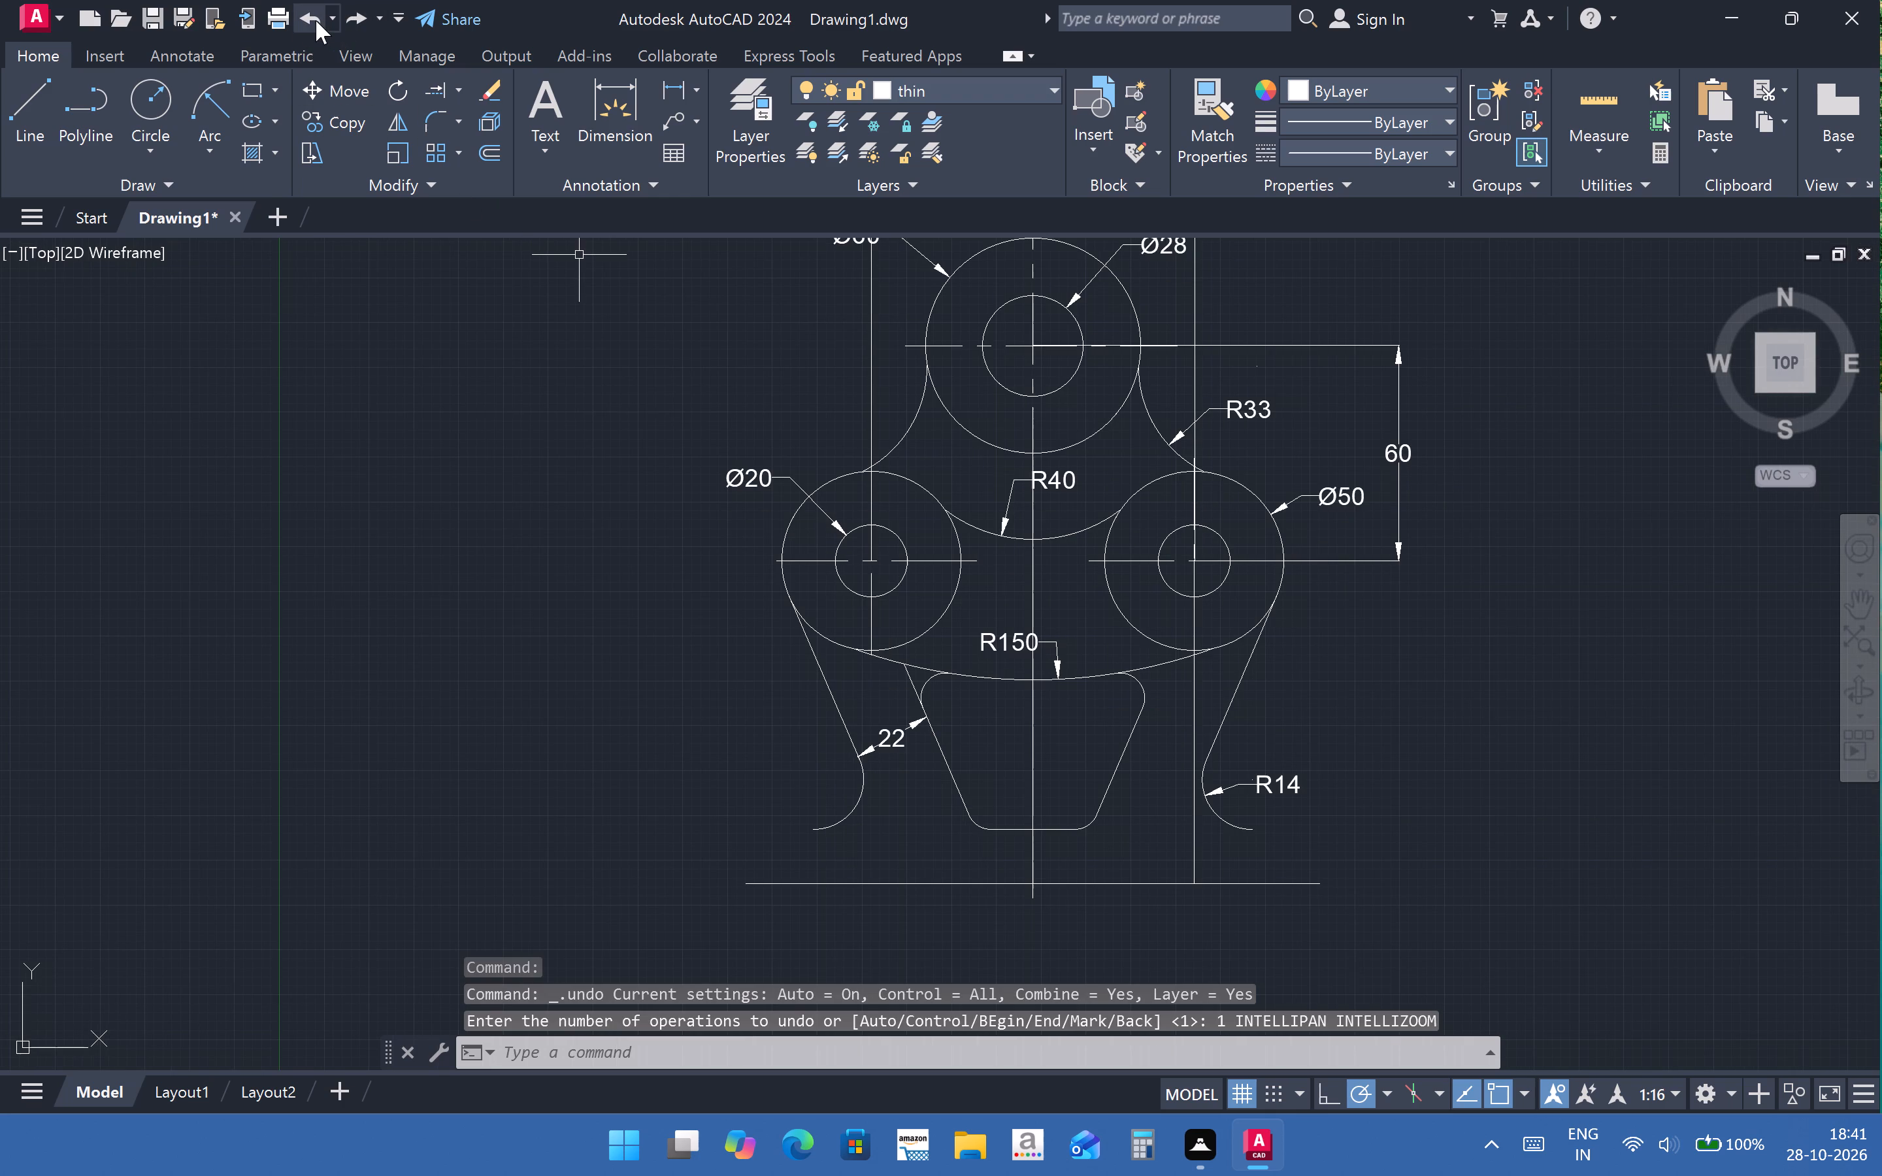
Erase only the 90 mm vertical construction line below the right Ø20 circle.
left_click(1197, 840)
key("Delete")
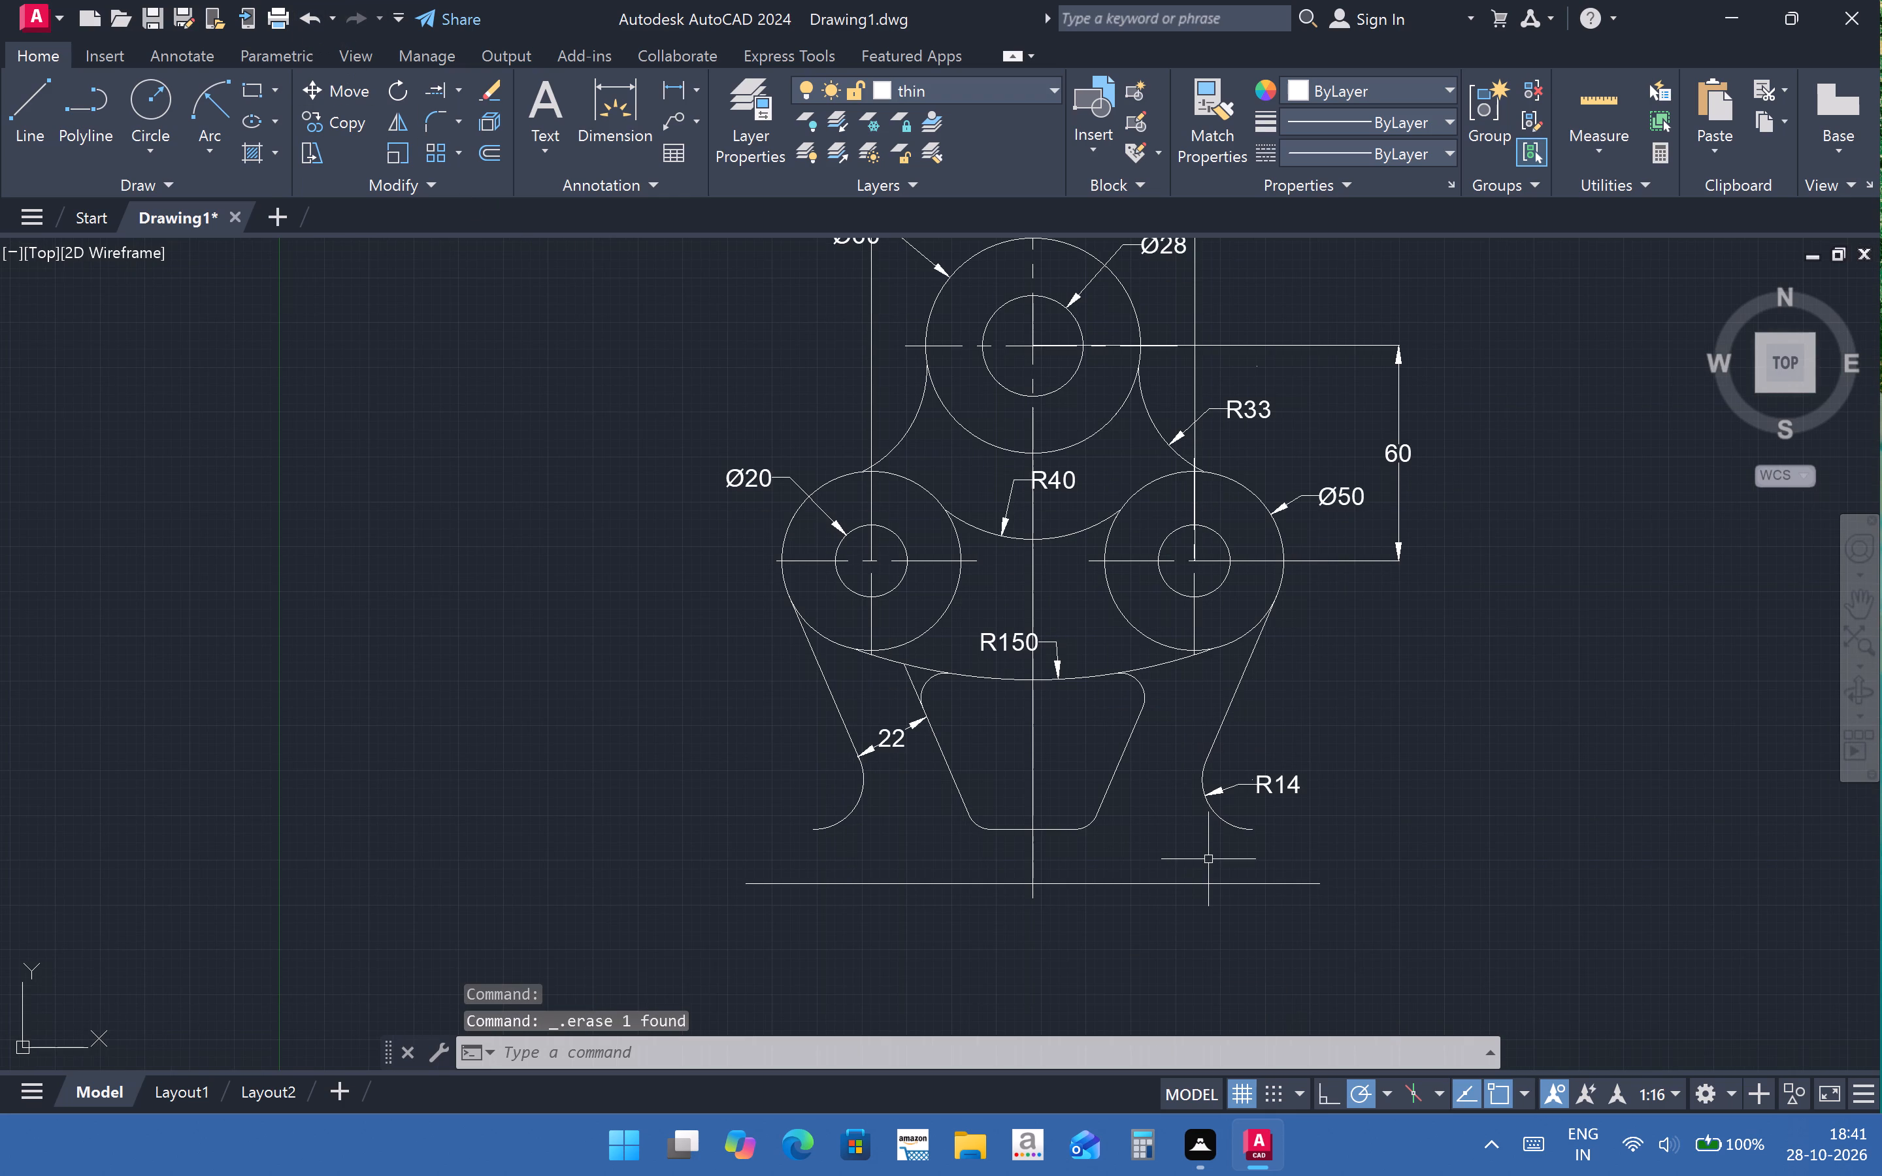
Draw the base's remaining outline from the bottom line's left end: 15 mm up, 160 mm across, and down to its right end.
scroll(1205, 889, "down", 1)
scroll(1205, 889, "up", 1)
middle_click_drag(1205, 890, 1237, 913)
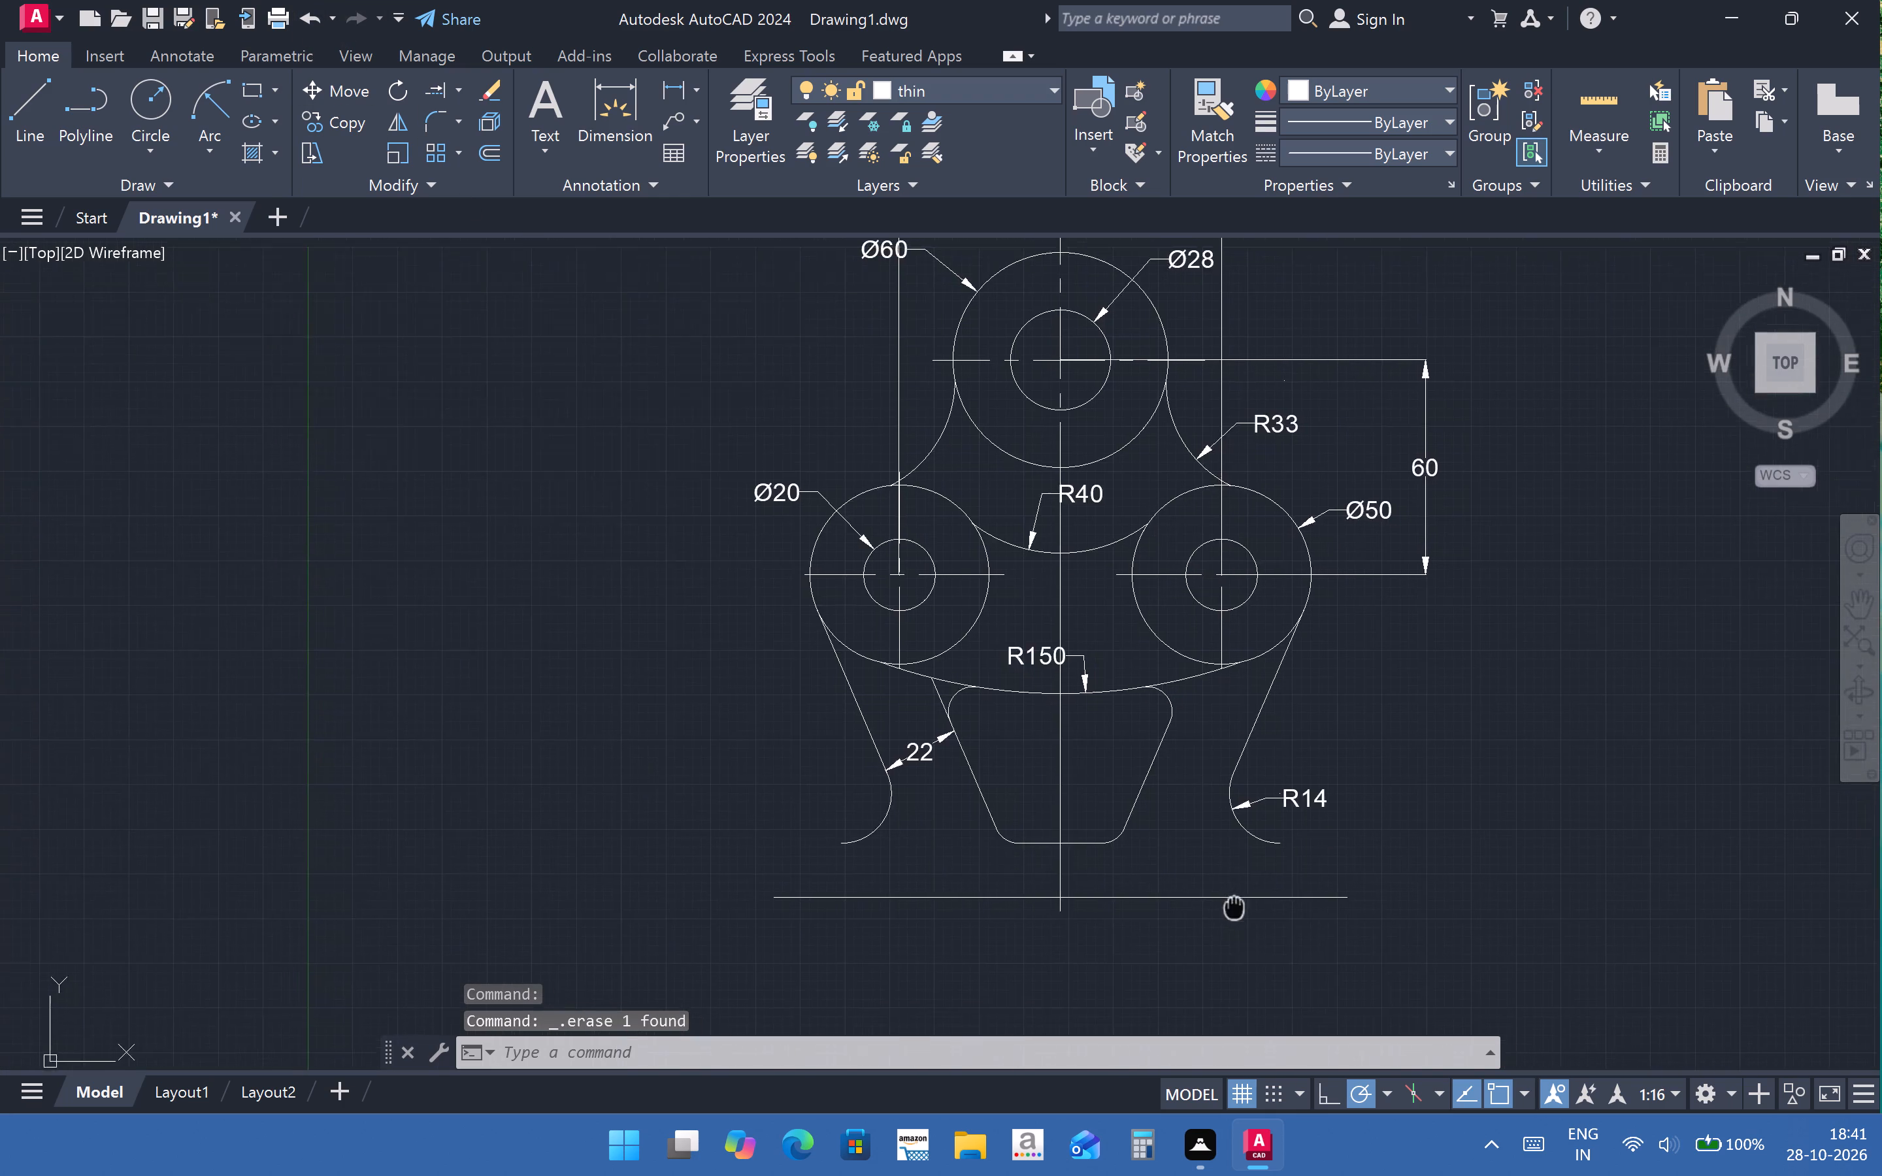
middle_click_drag(1237, 913, 1249, 956)
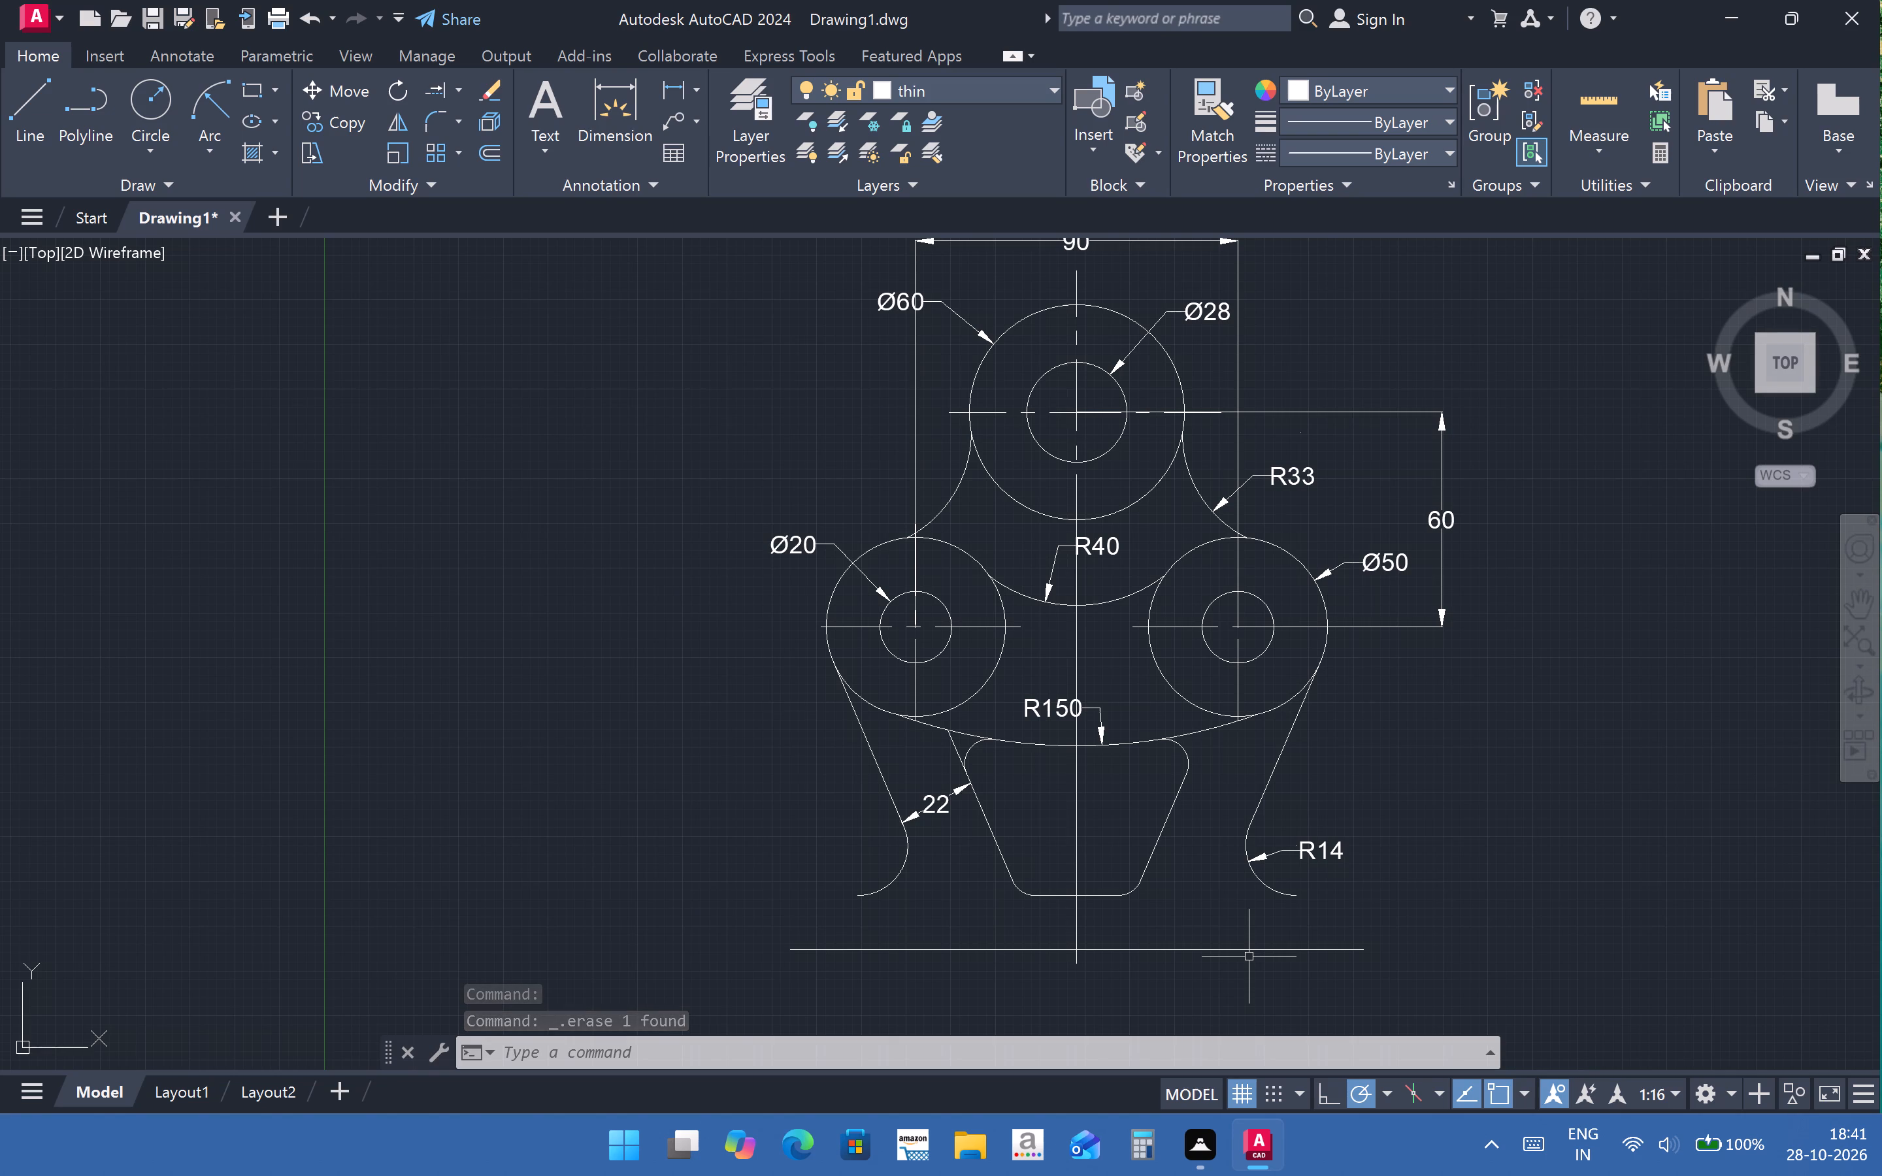
middle_click_drag(1263, 977, 1232, 911)
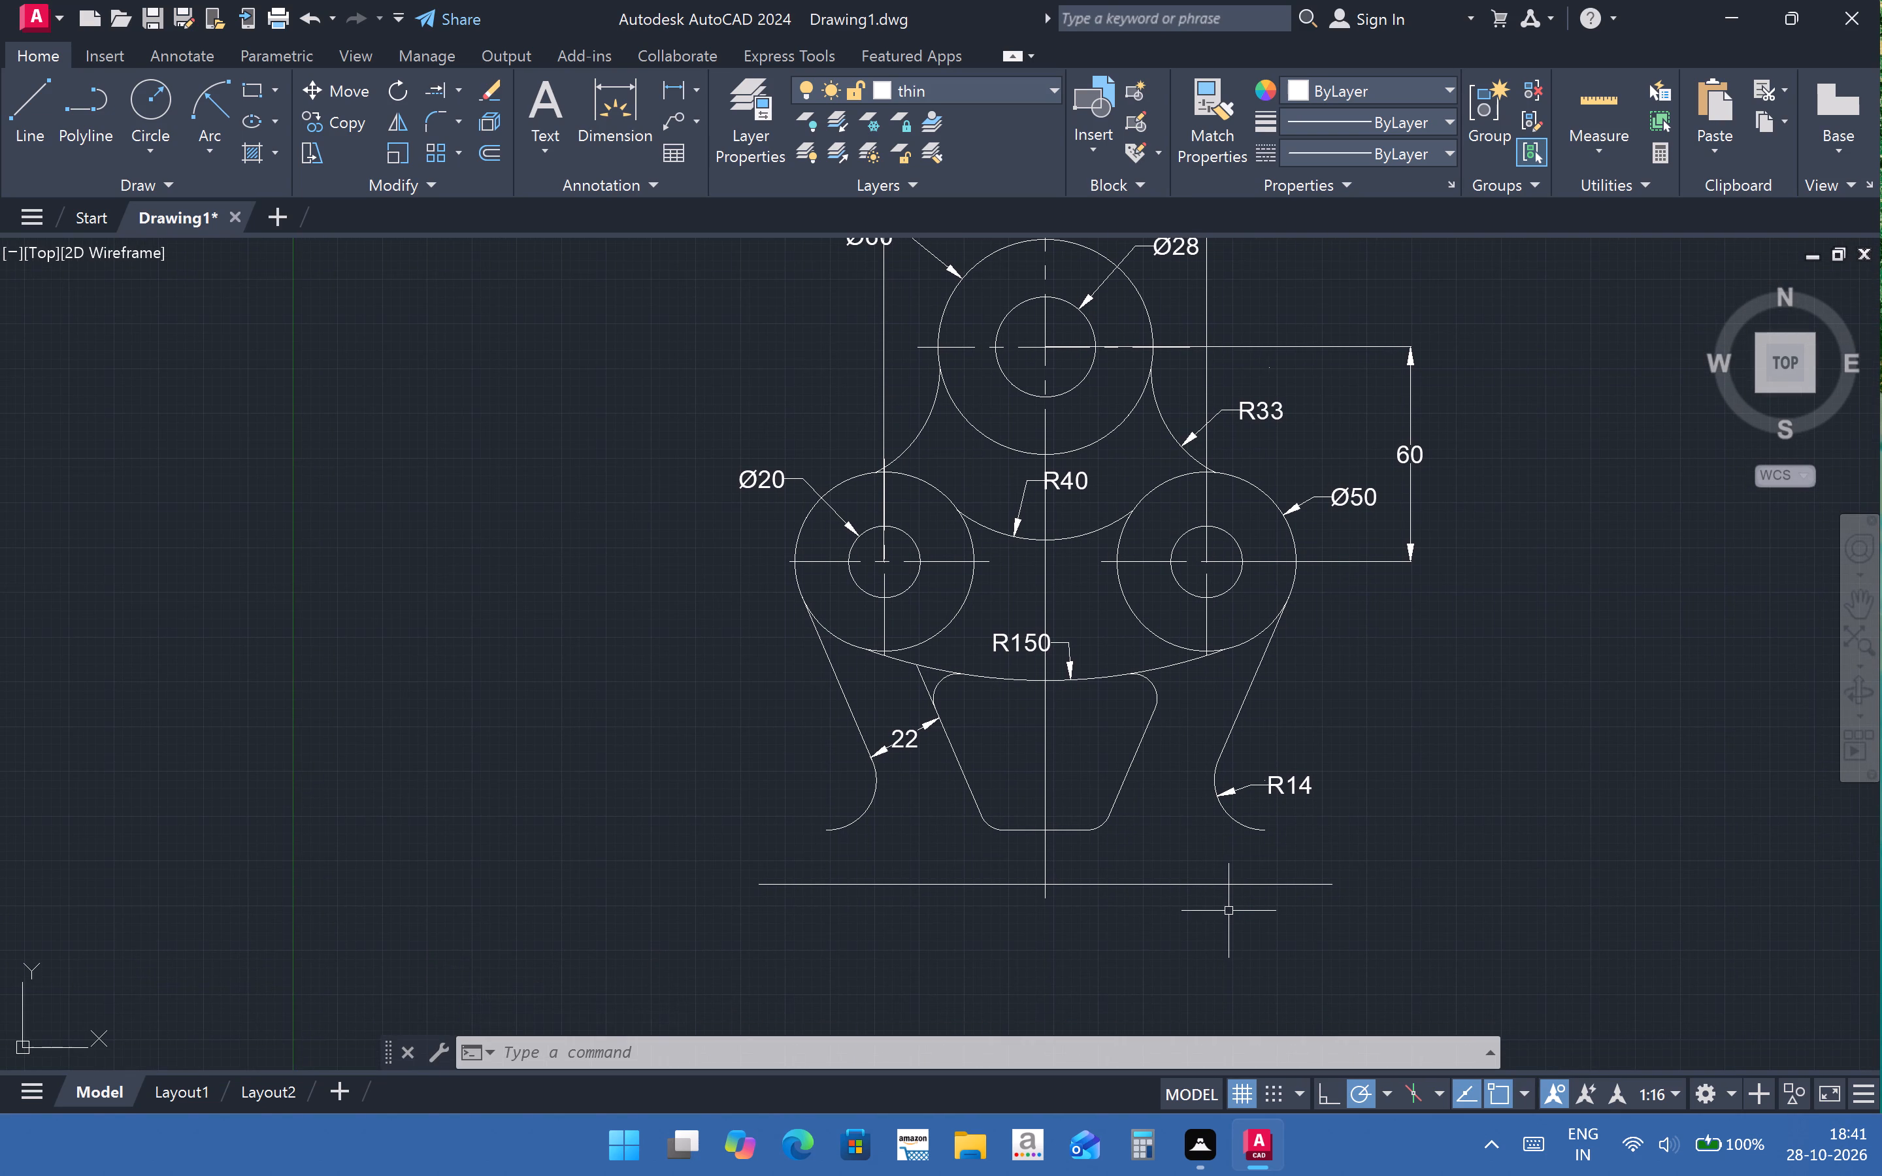
left_click(41, 107)
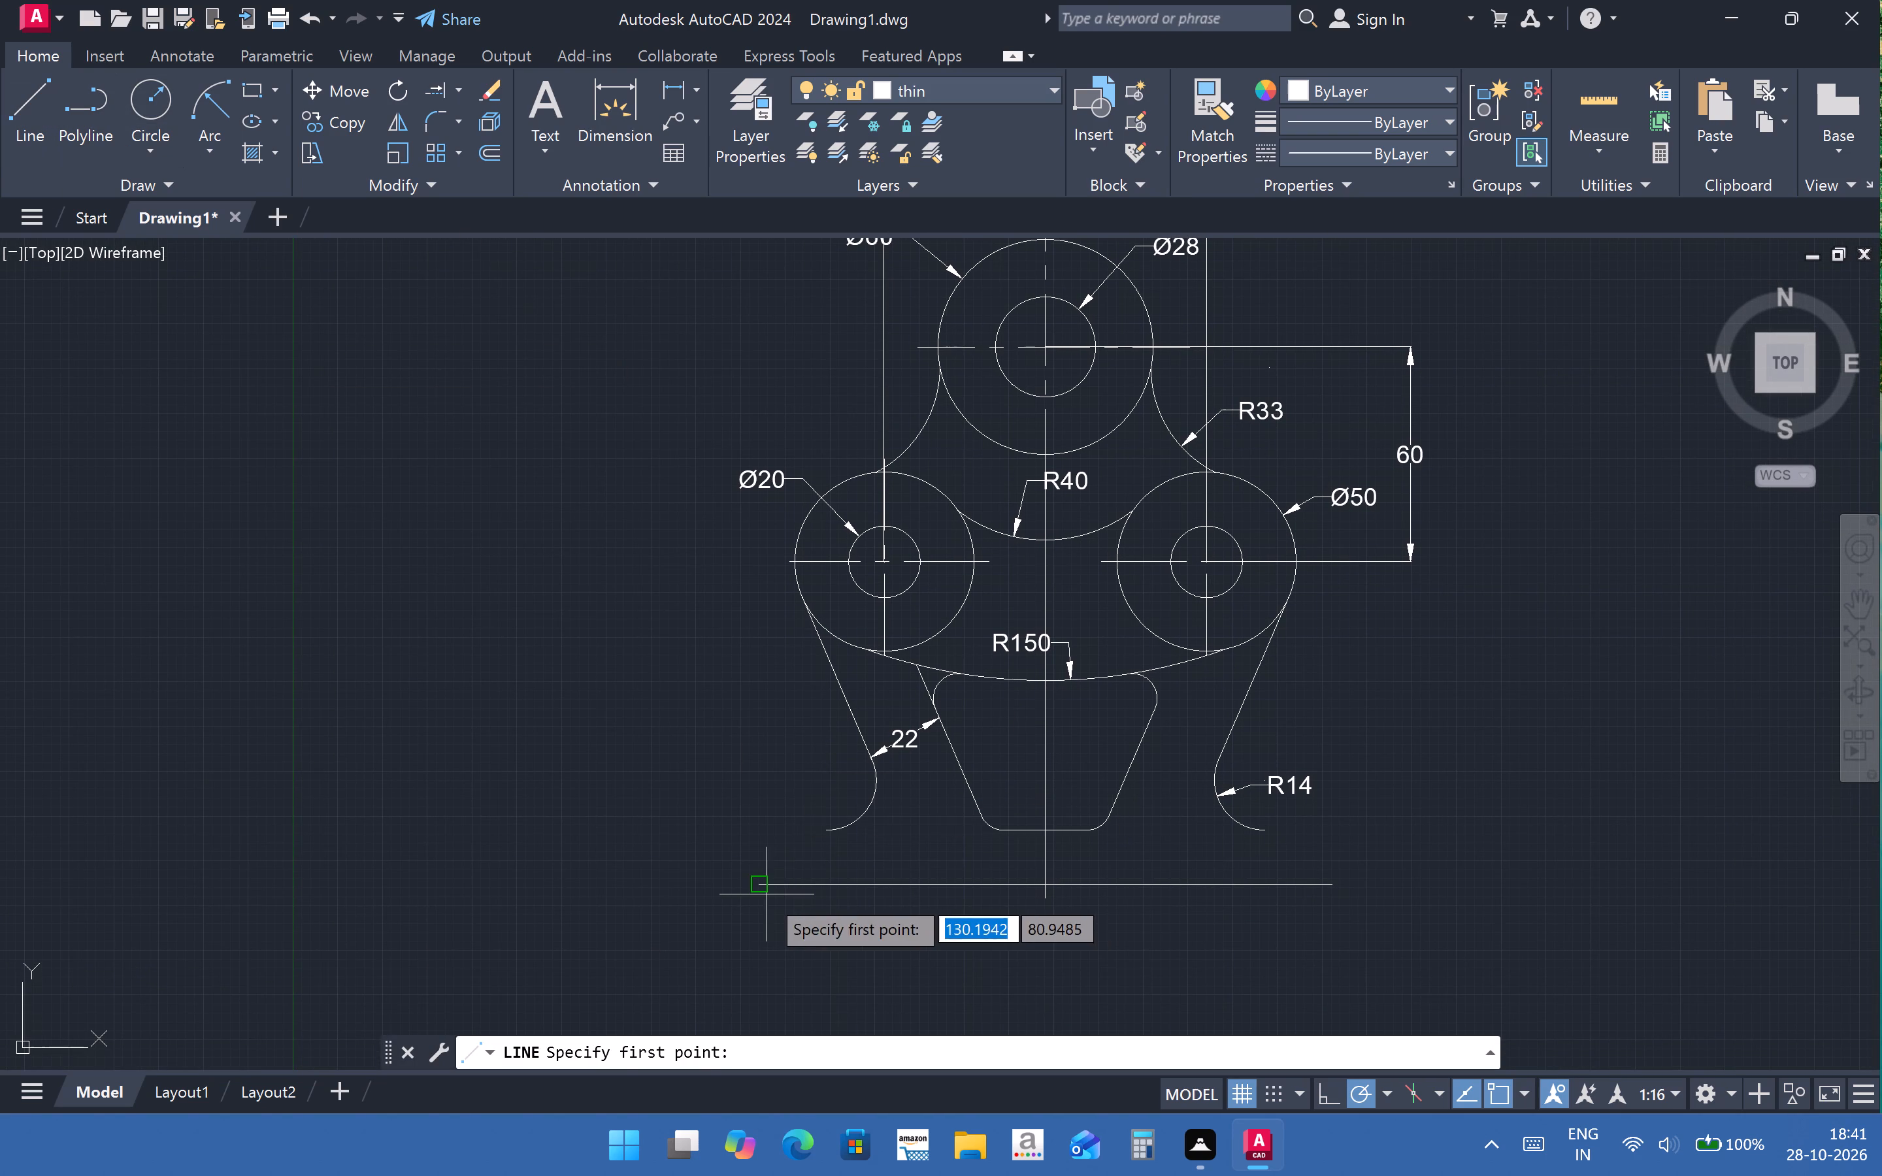
left_click(763, 894)
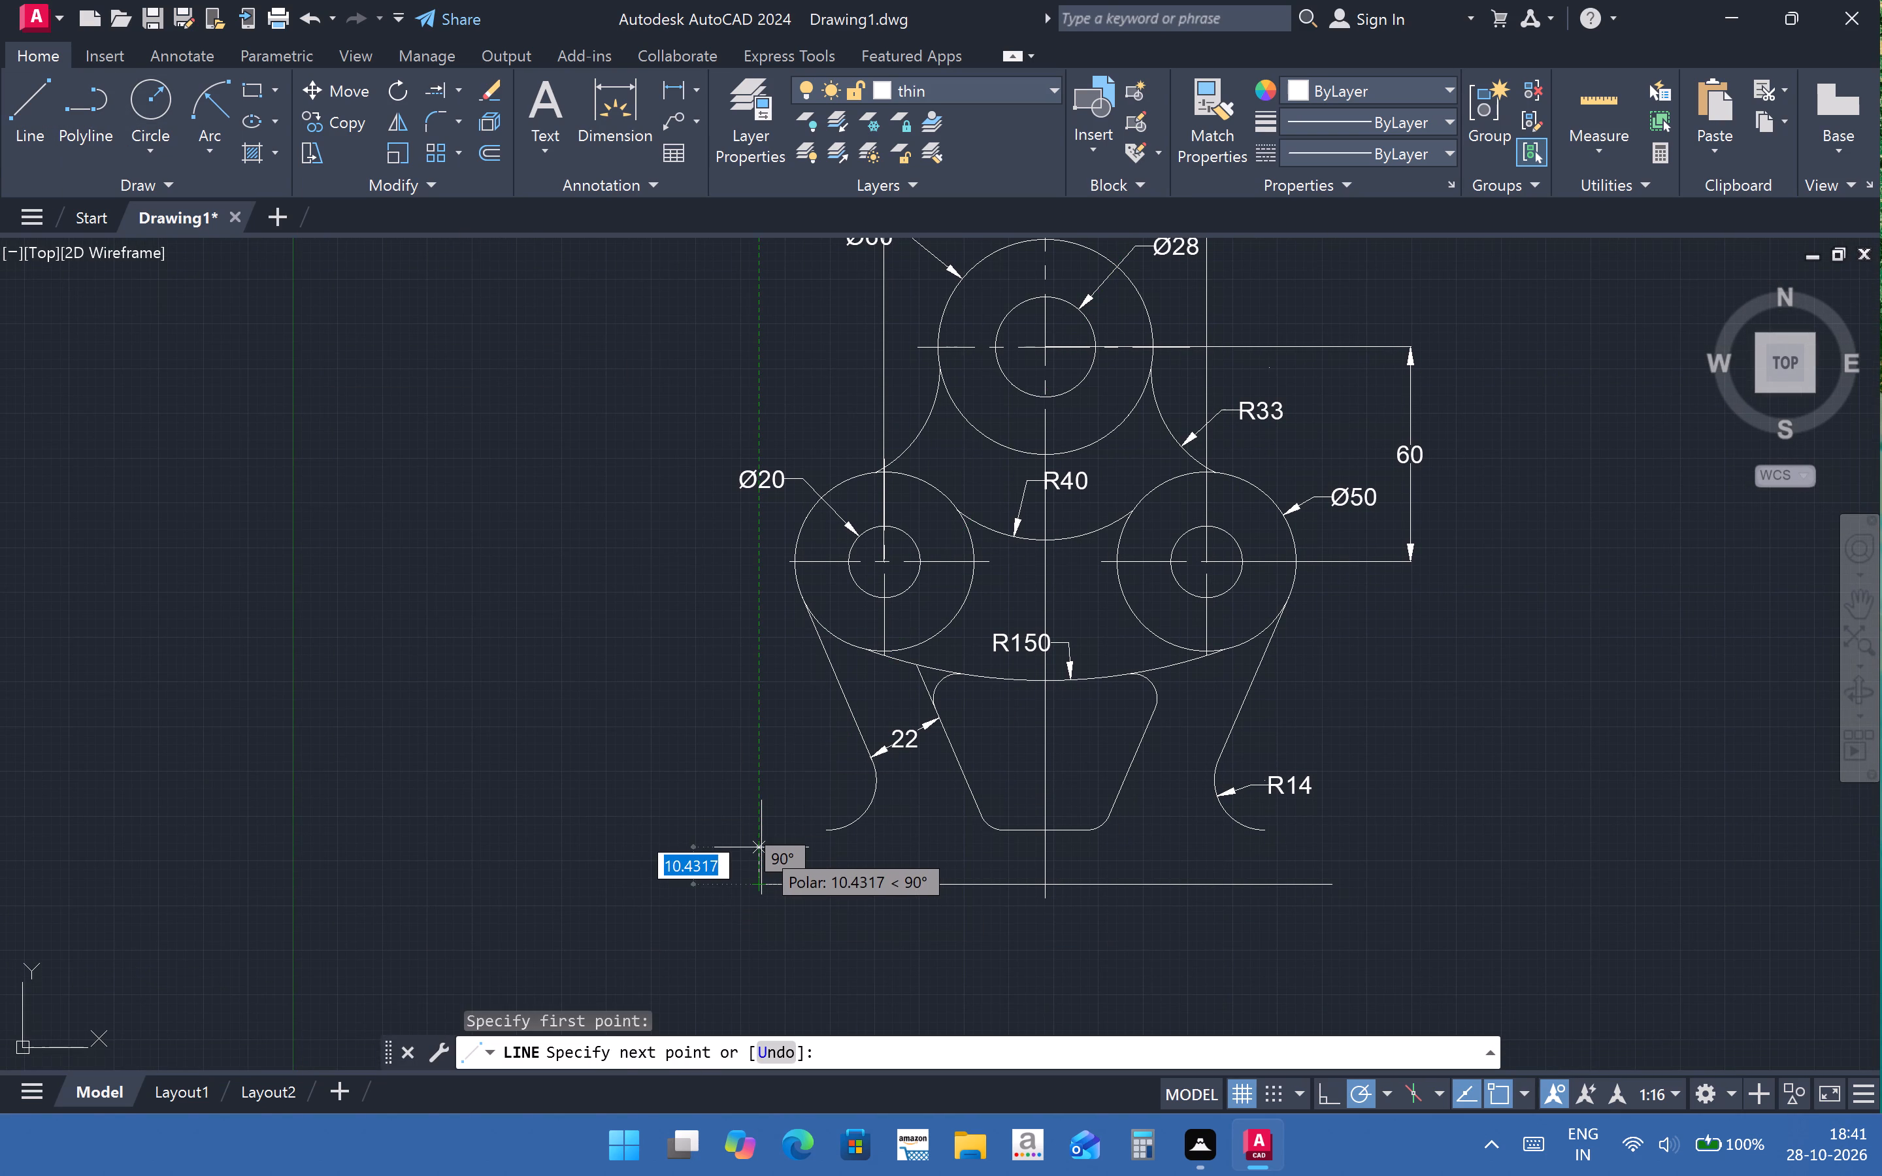
type("15")
key("Return")
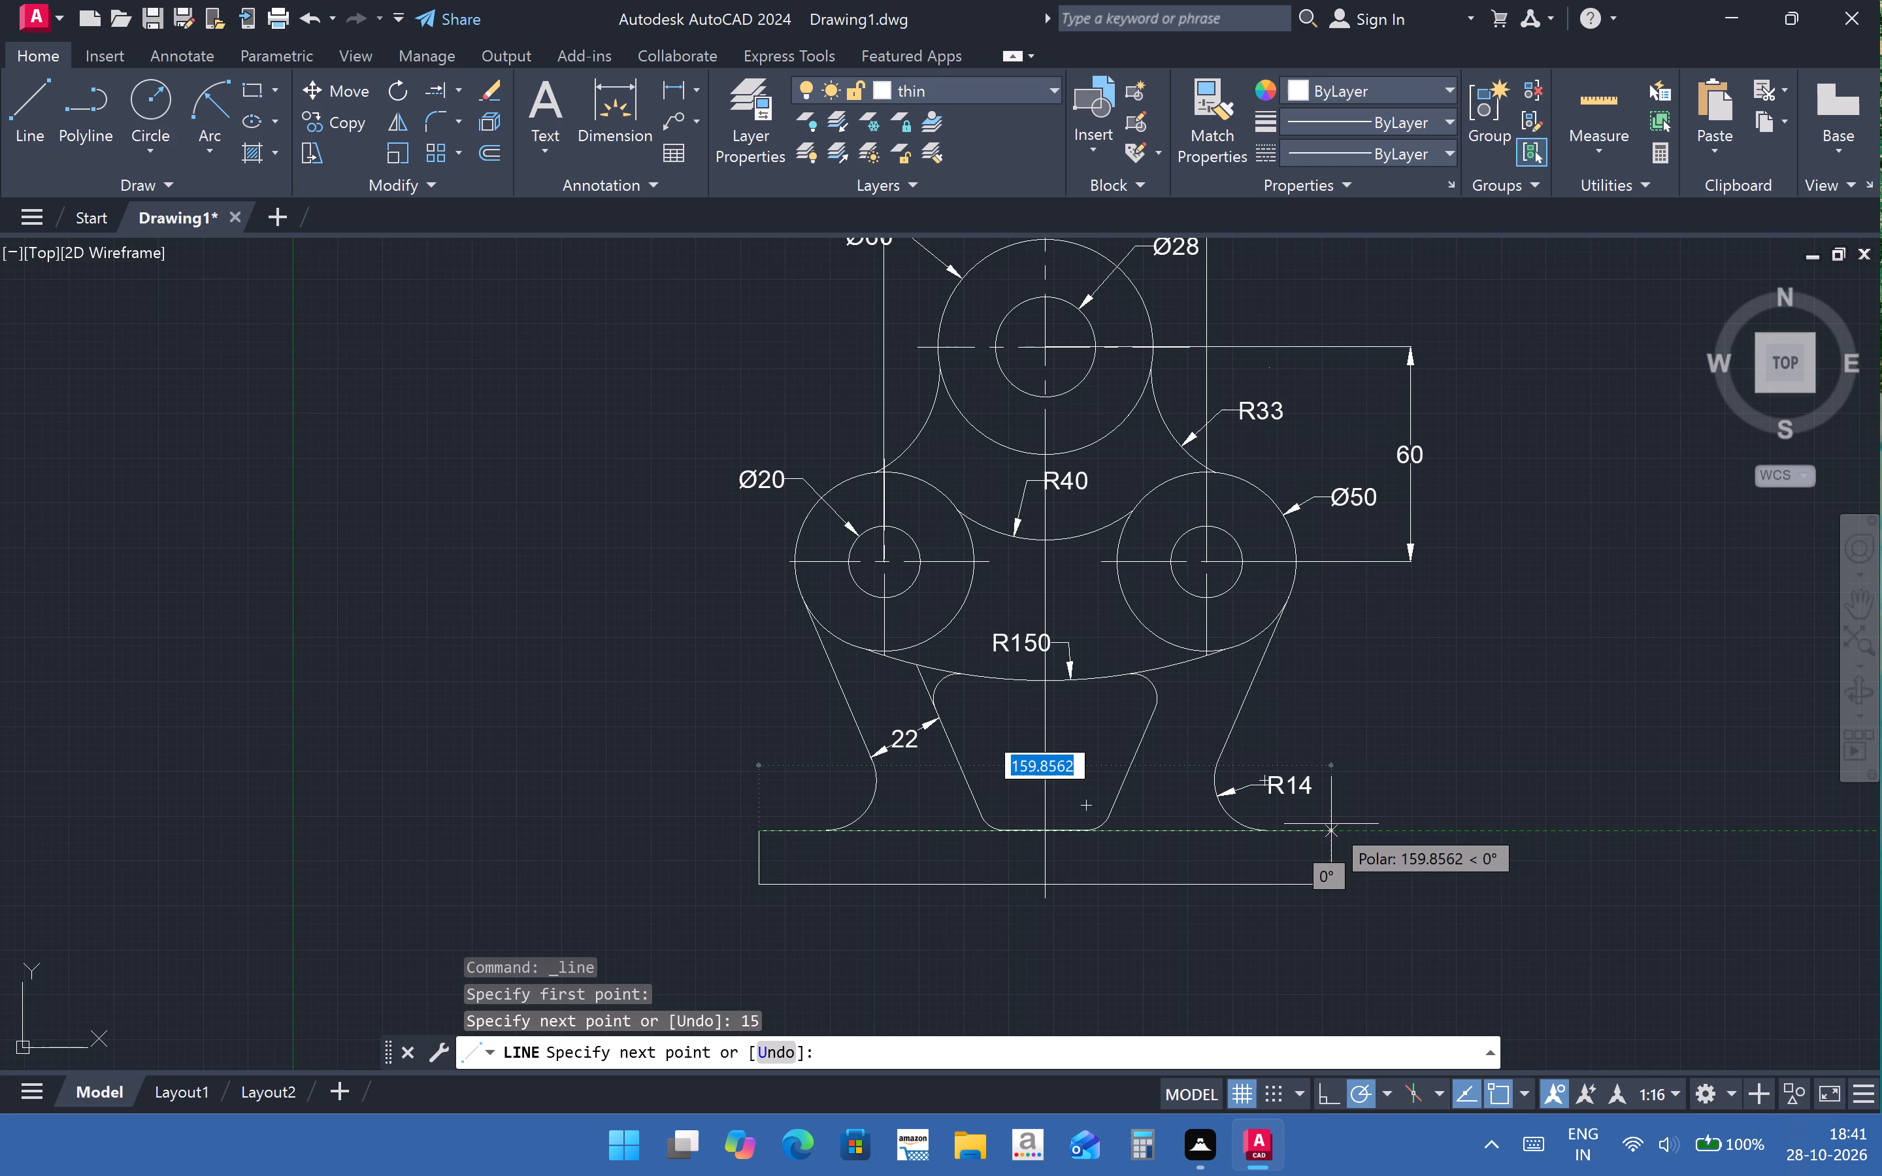
key("1")
key("6")
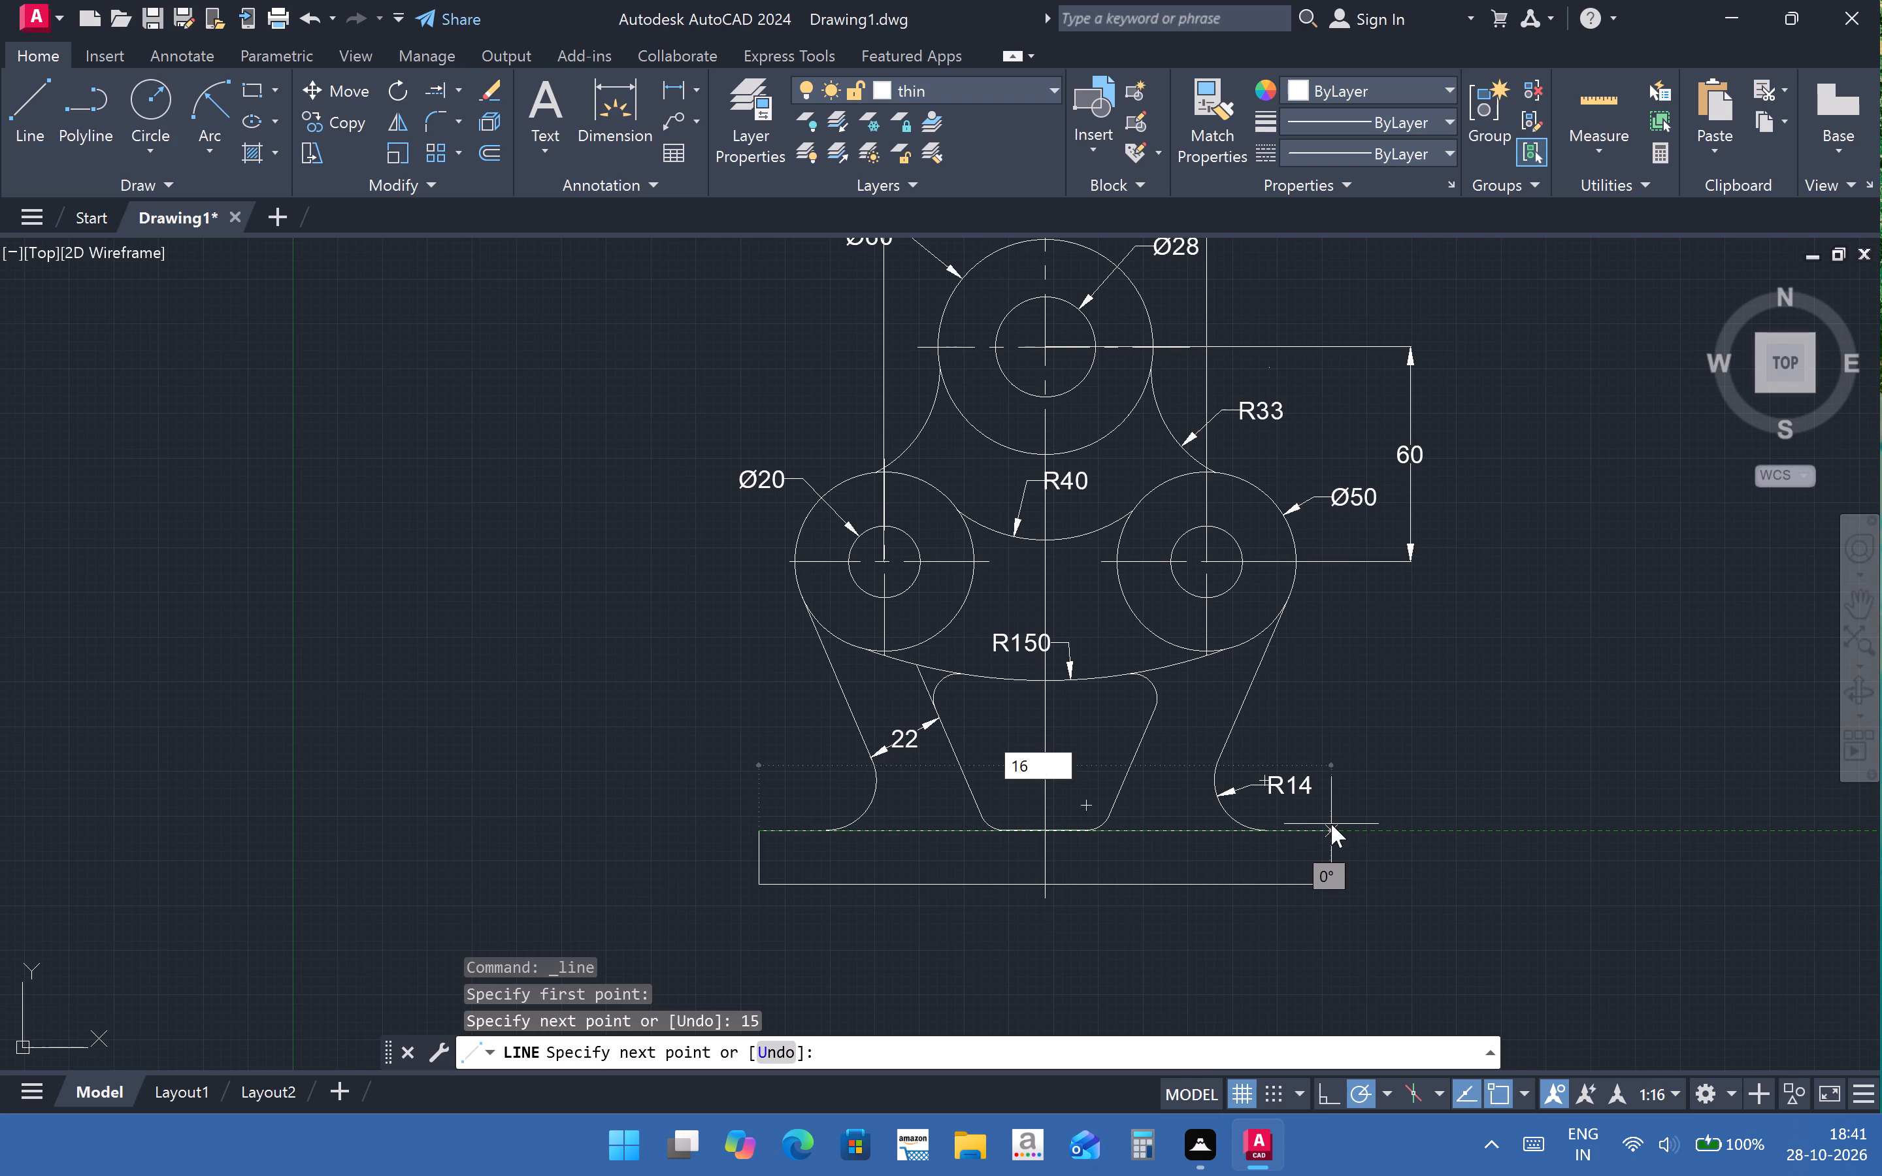
key("0")
key("Return")
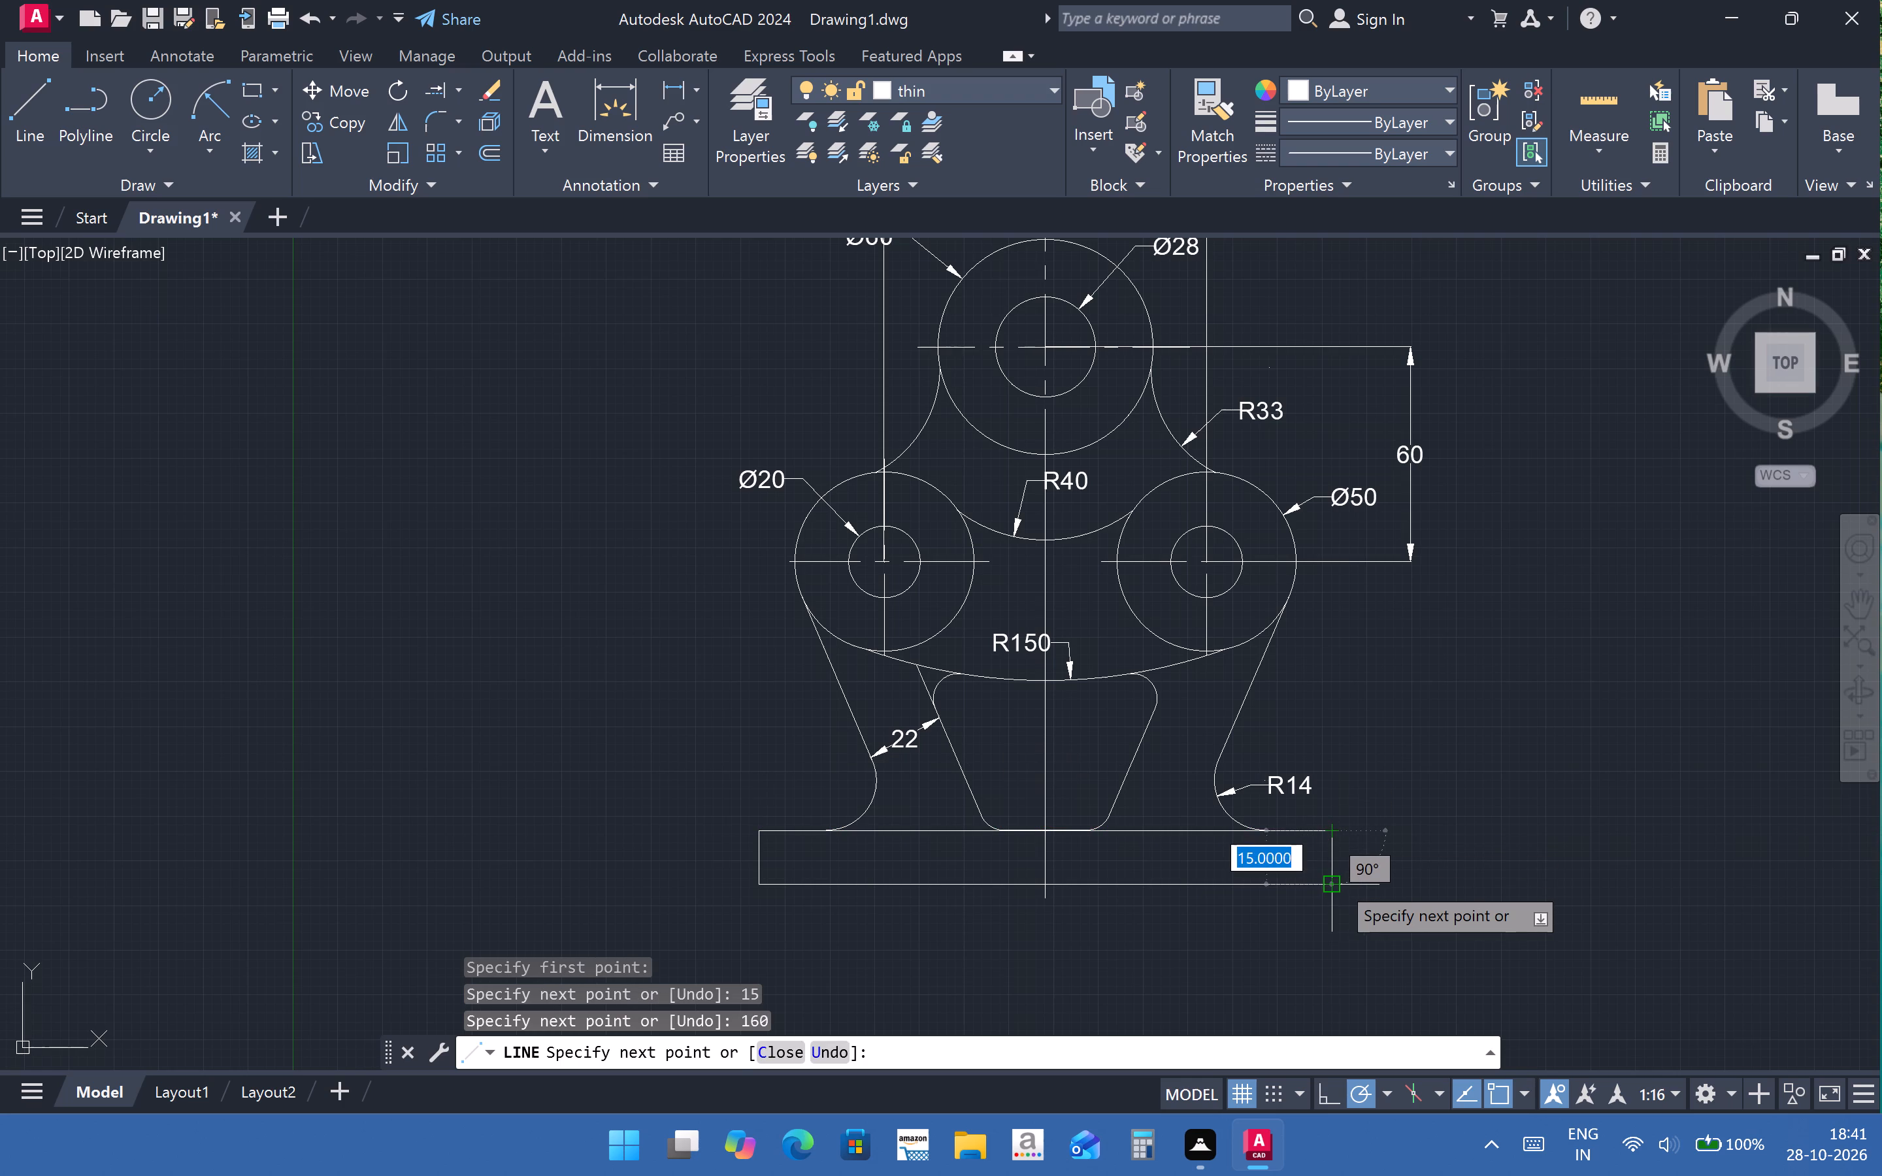
left_click(1335, 881)
key("Escape")
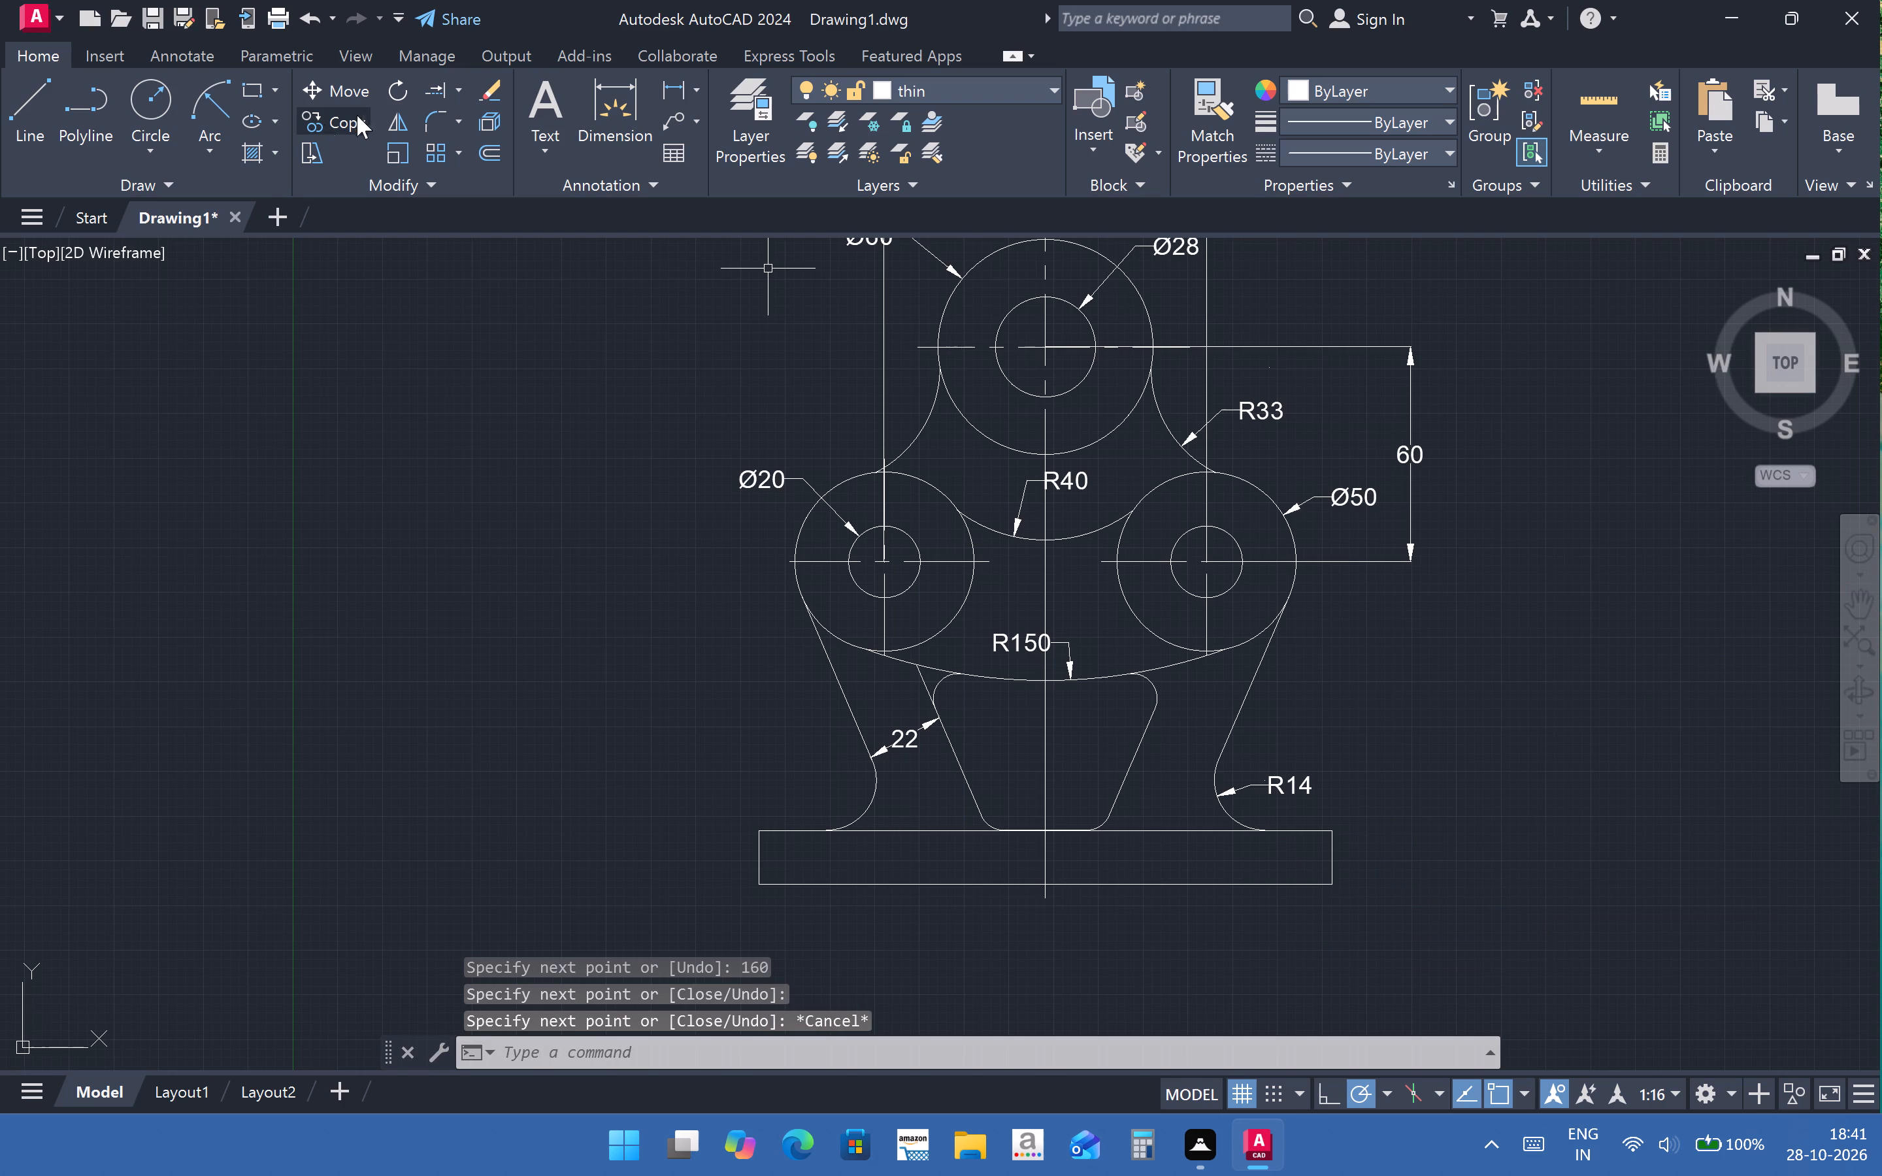
Add a vertical linear dimension from the right Ø20 circle's centre to the base's bottom line, aligned below the 60 dimension.
left_click(697, 95)
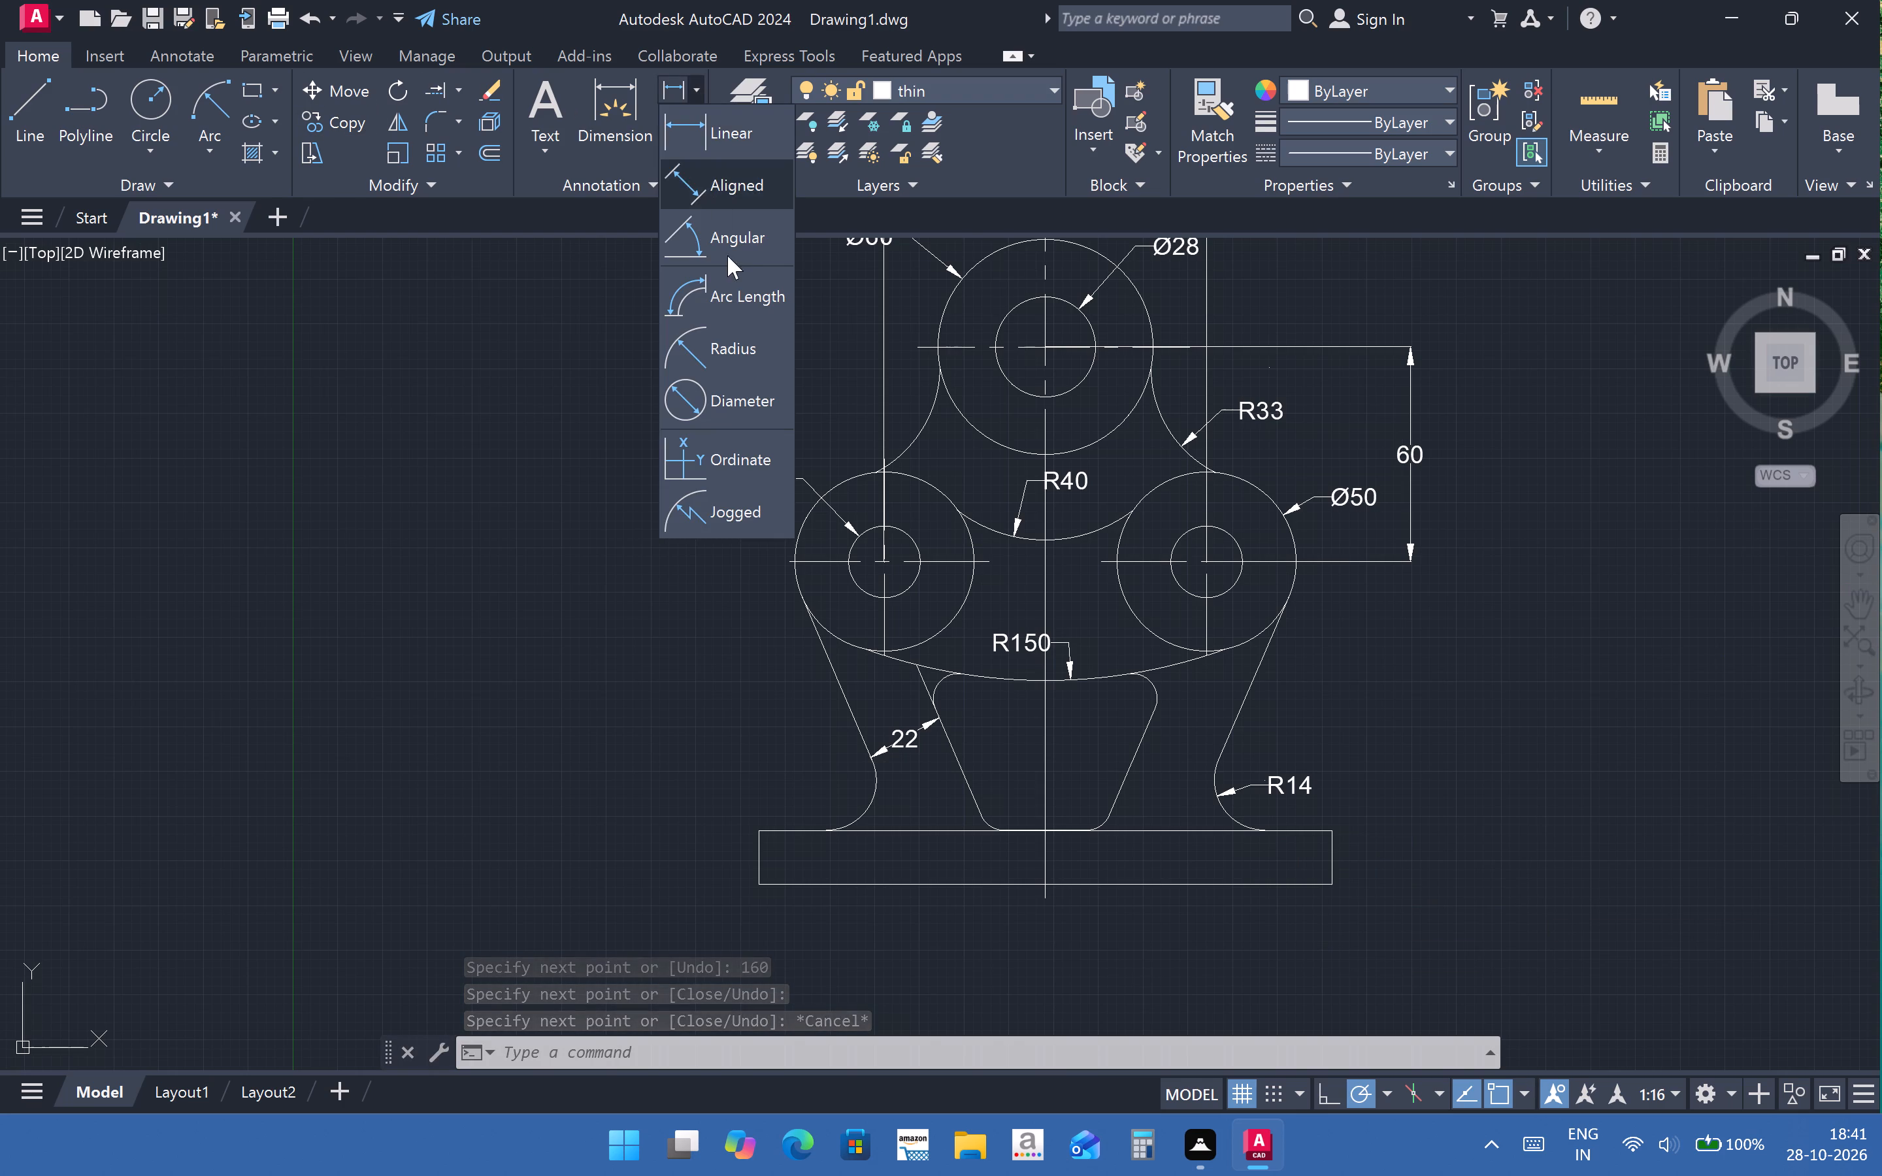
left_click(736, 154)
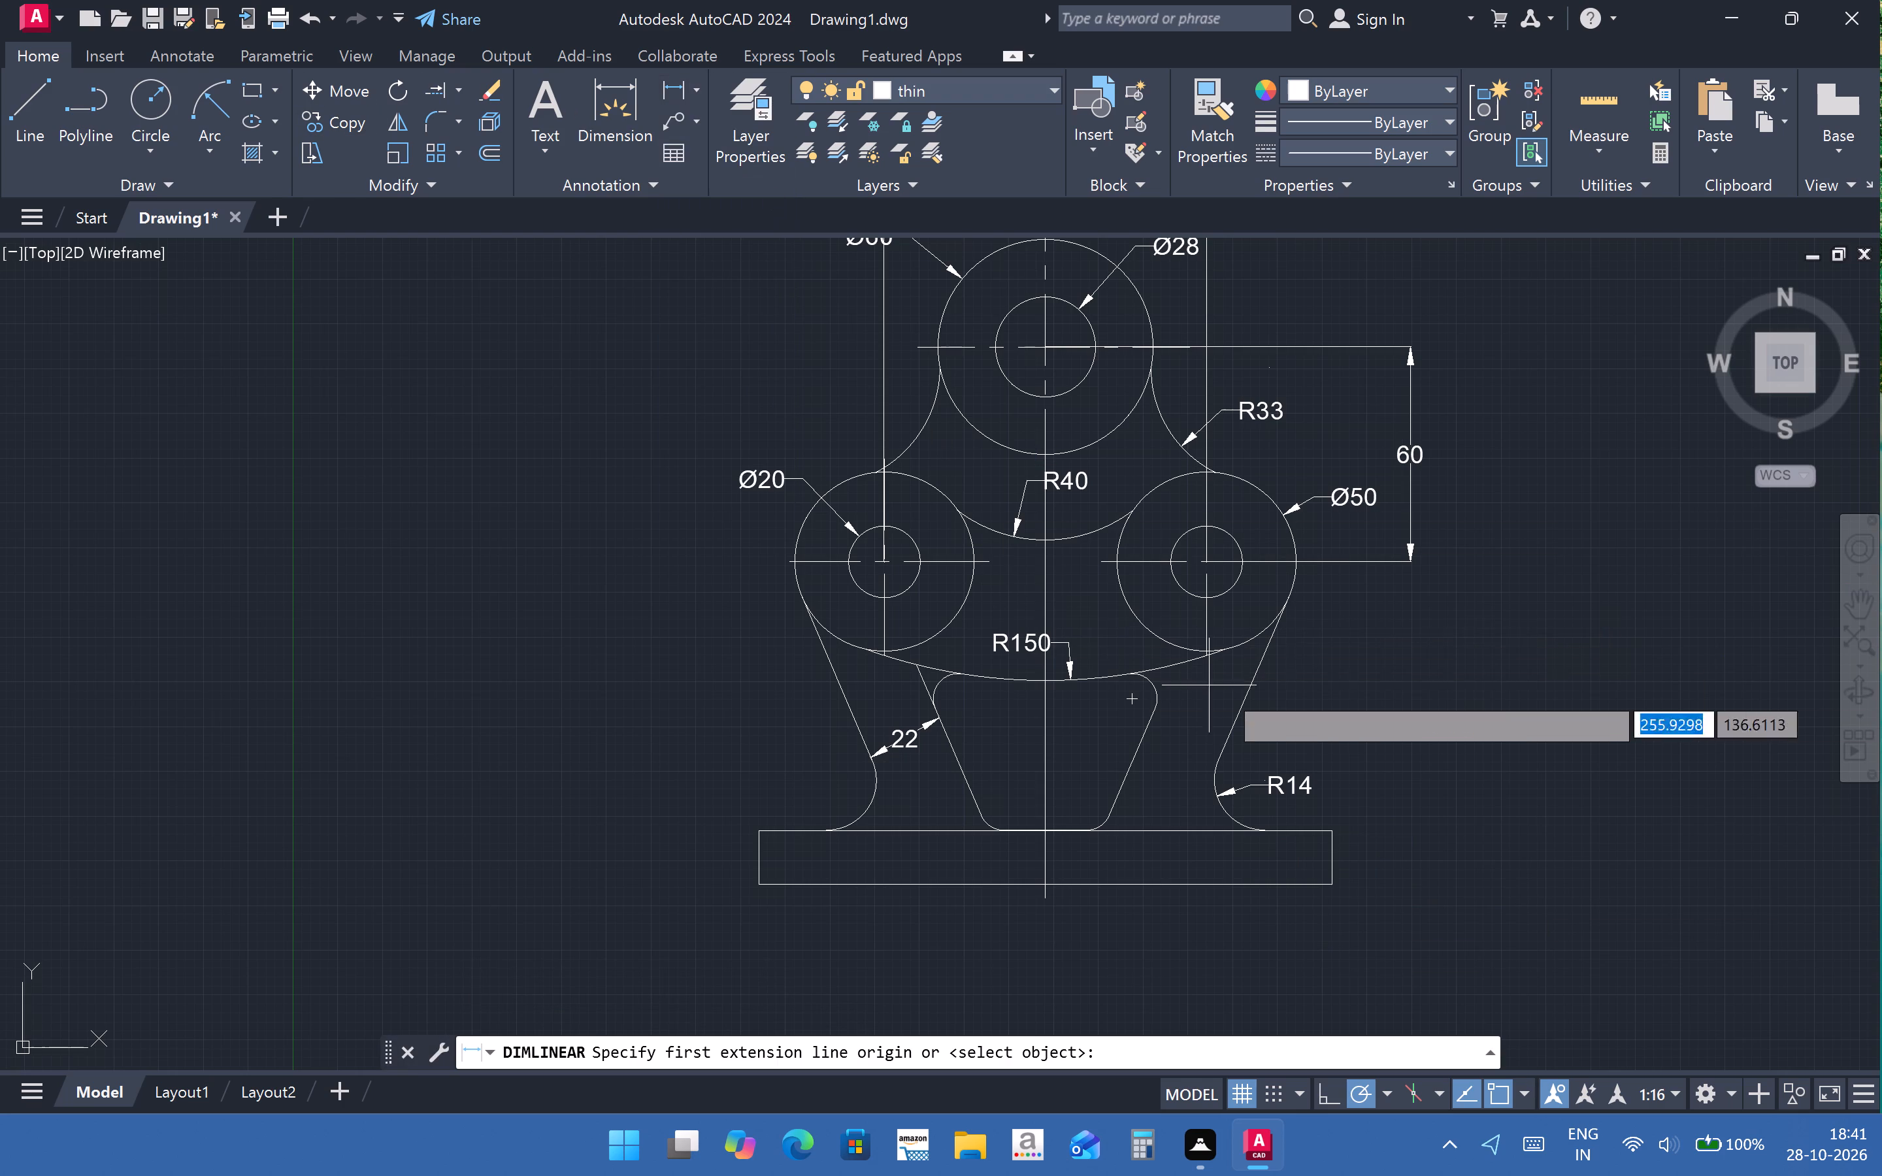
left_click(1210, 569)
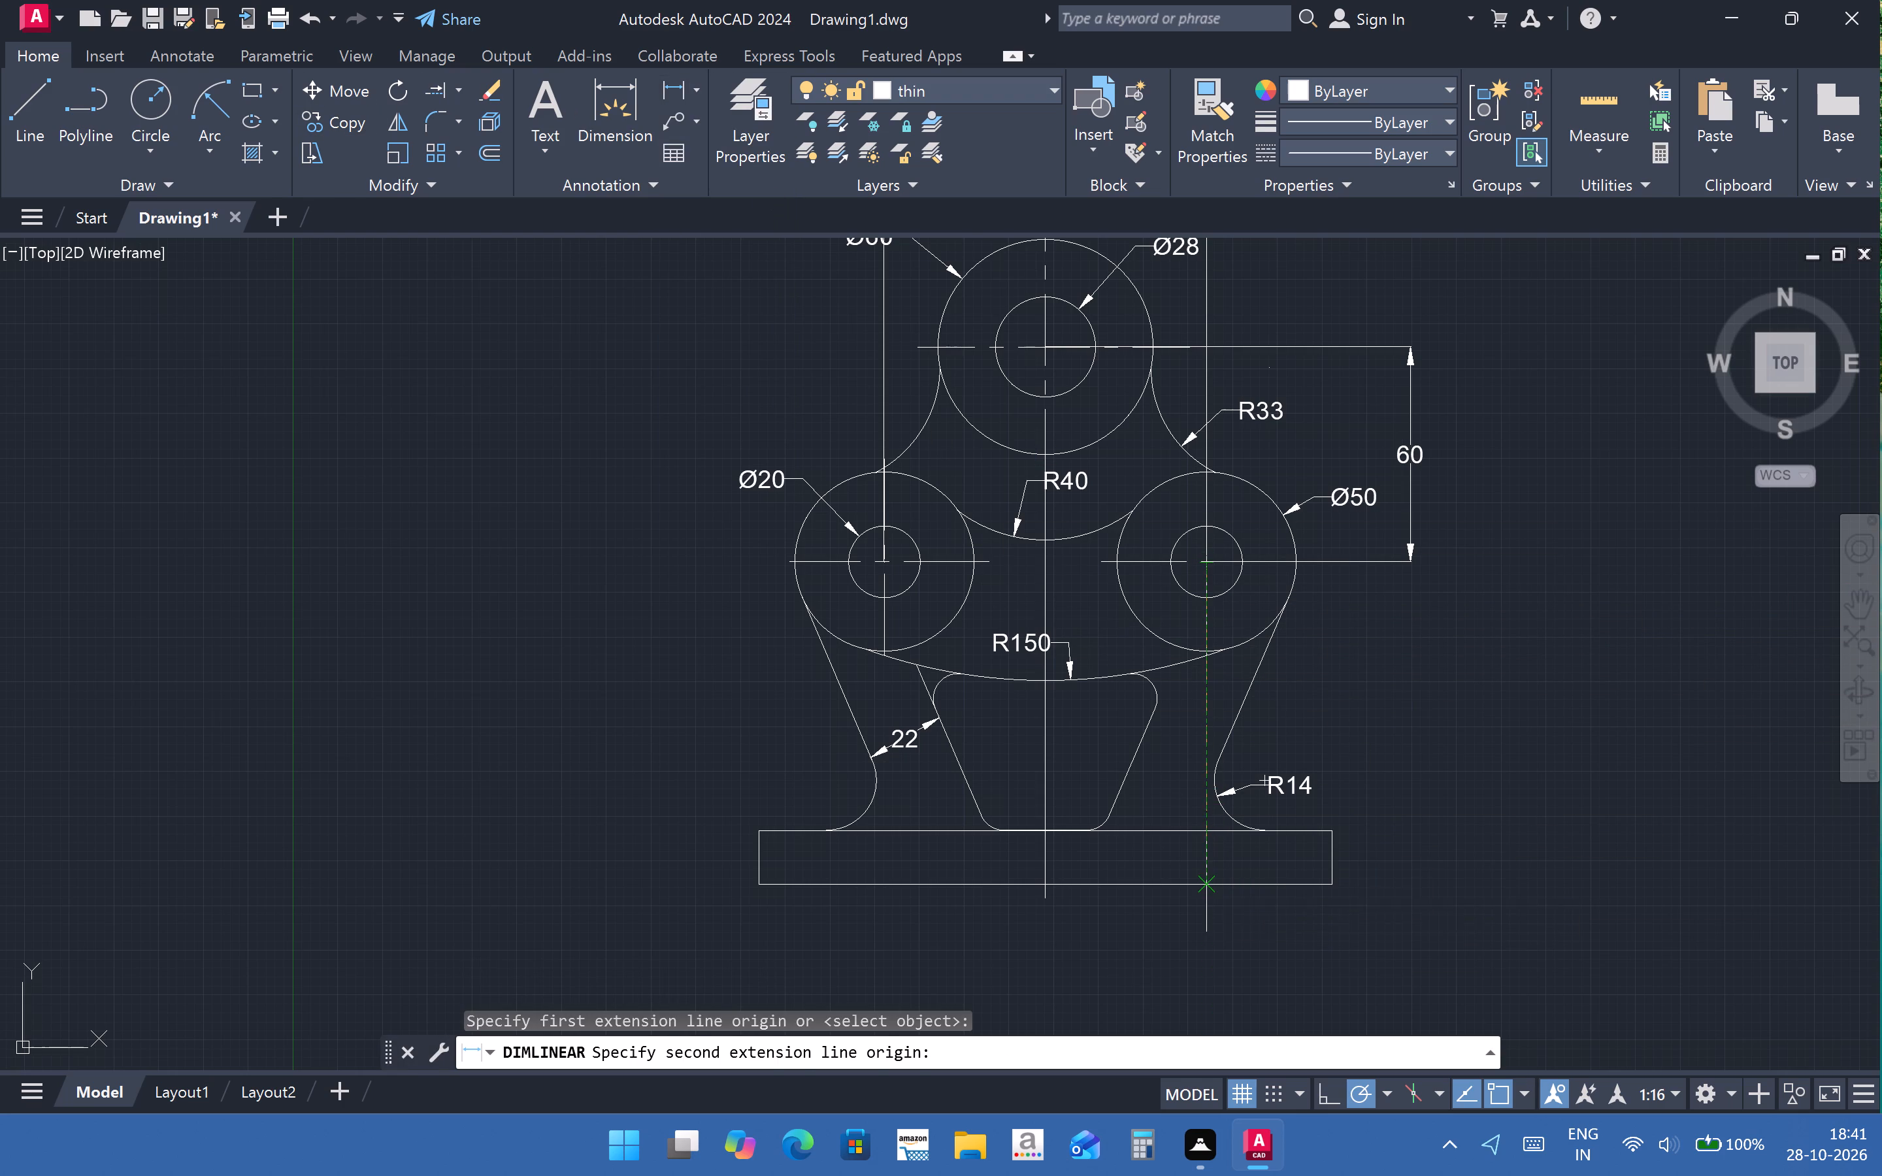
left_click(1208, 885)
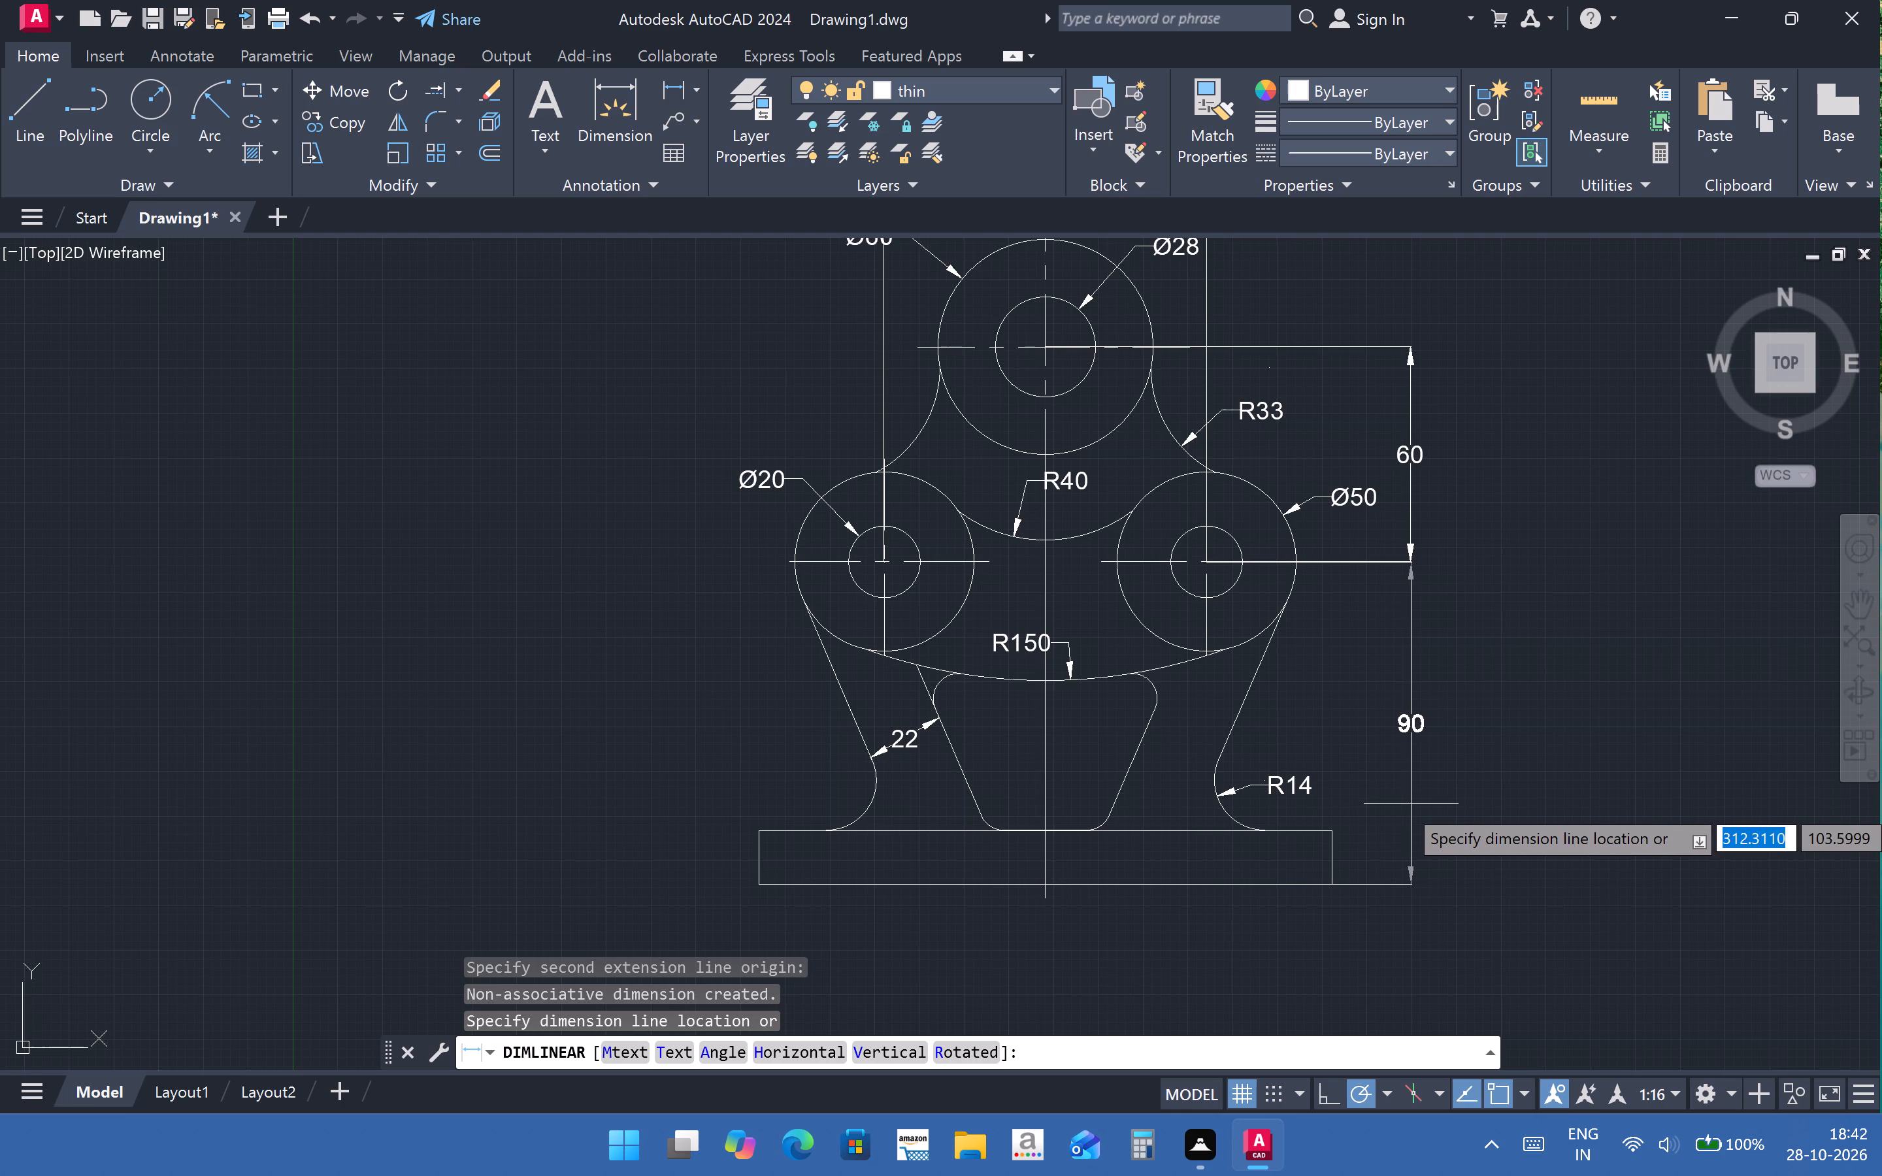
left_click(1411, 804)
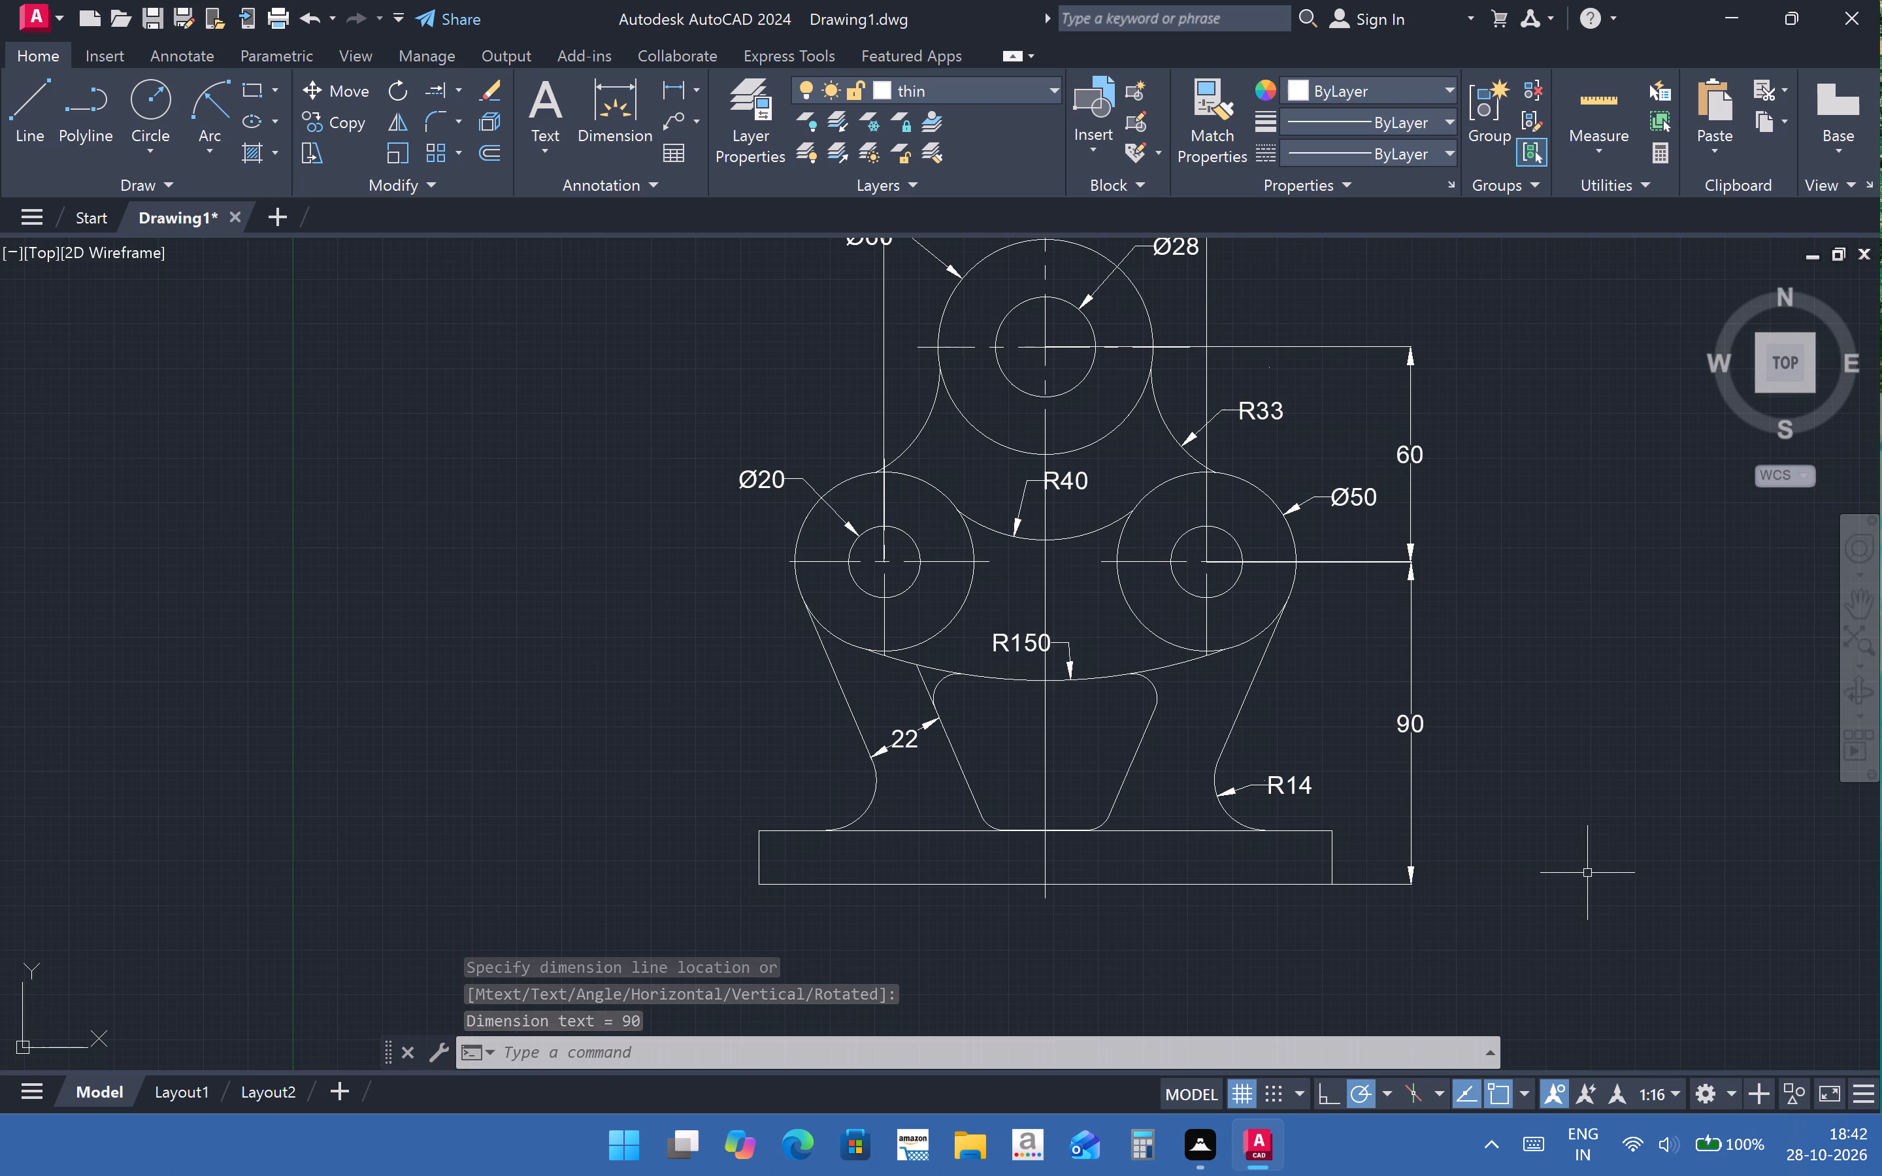
key("Escape")
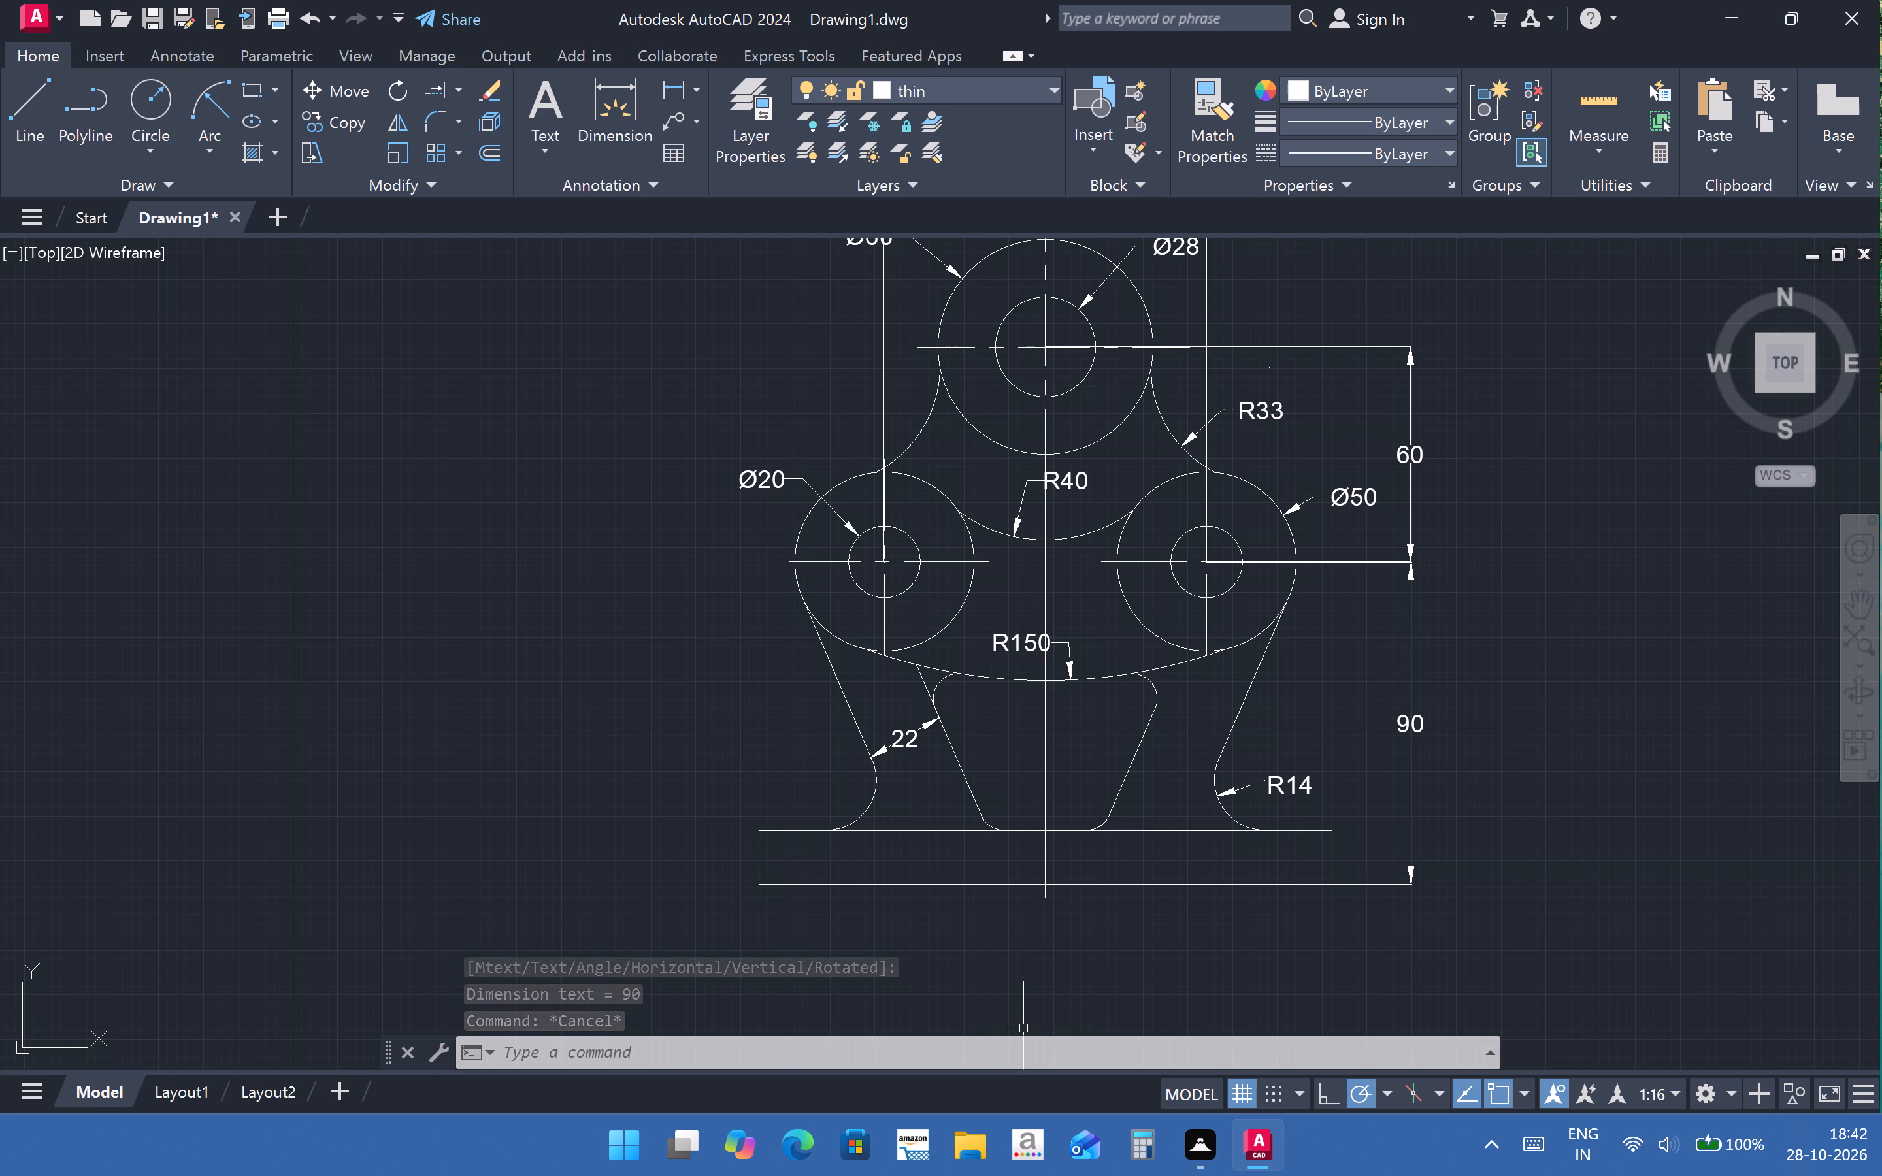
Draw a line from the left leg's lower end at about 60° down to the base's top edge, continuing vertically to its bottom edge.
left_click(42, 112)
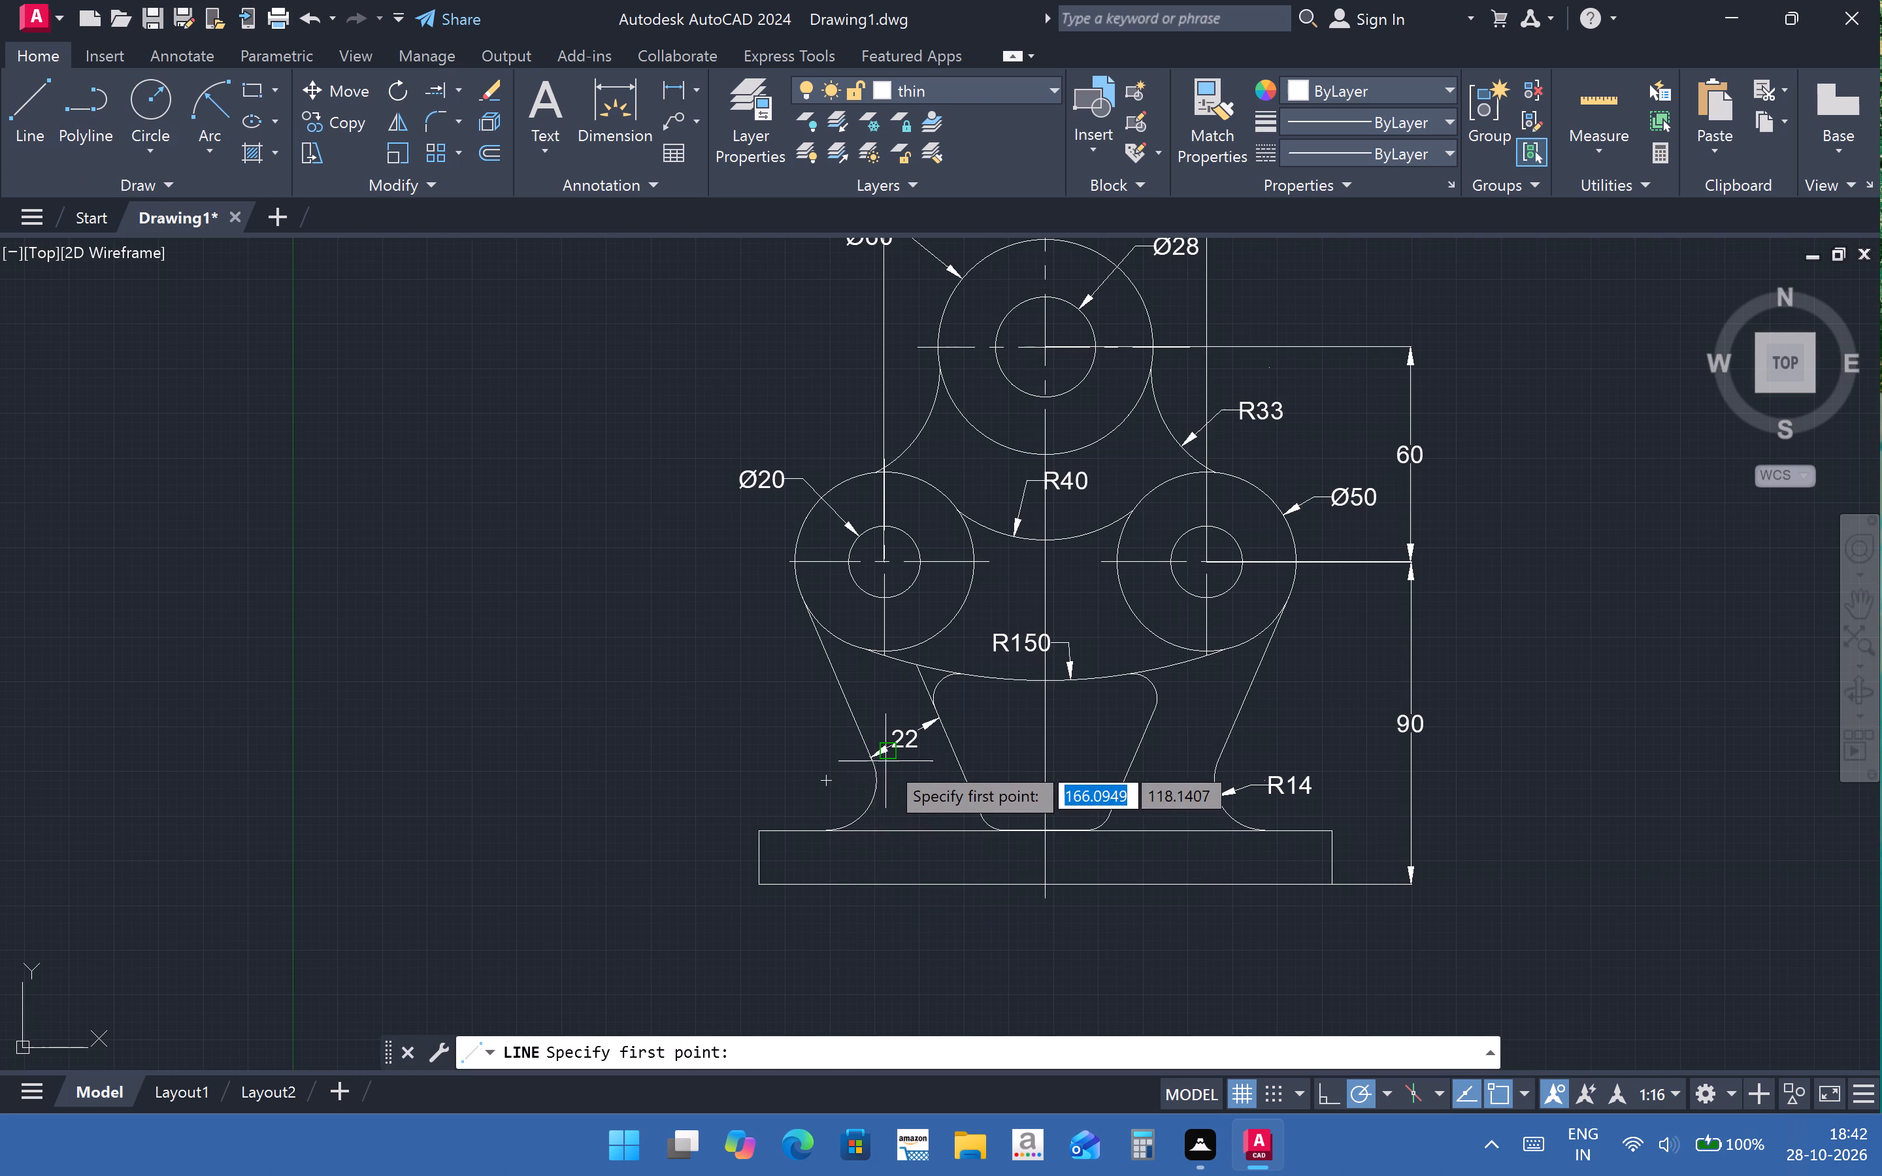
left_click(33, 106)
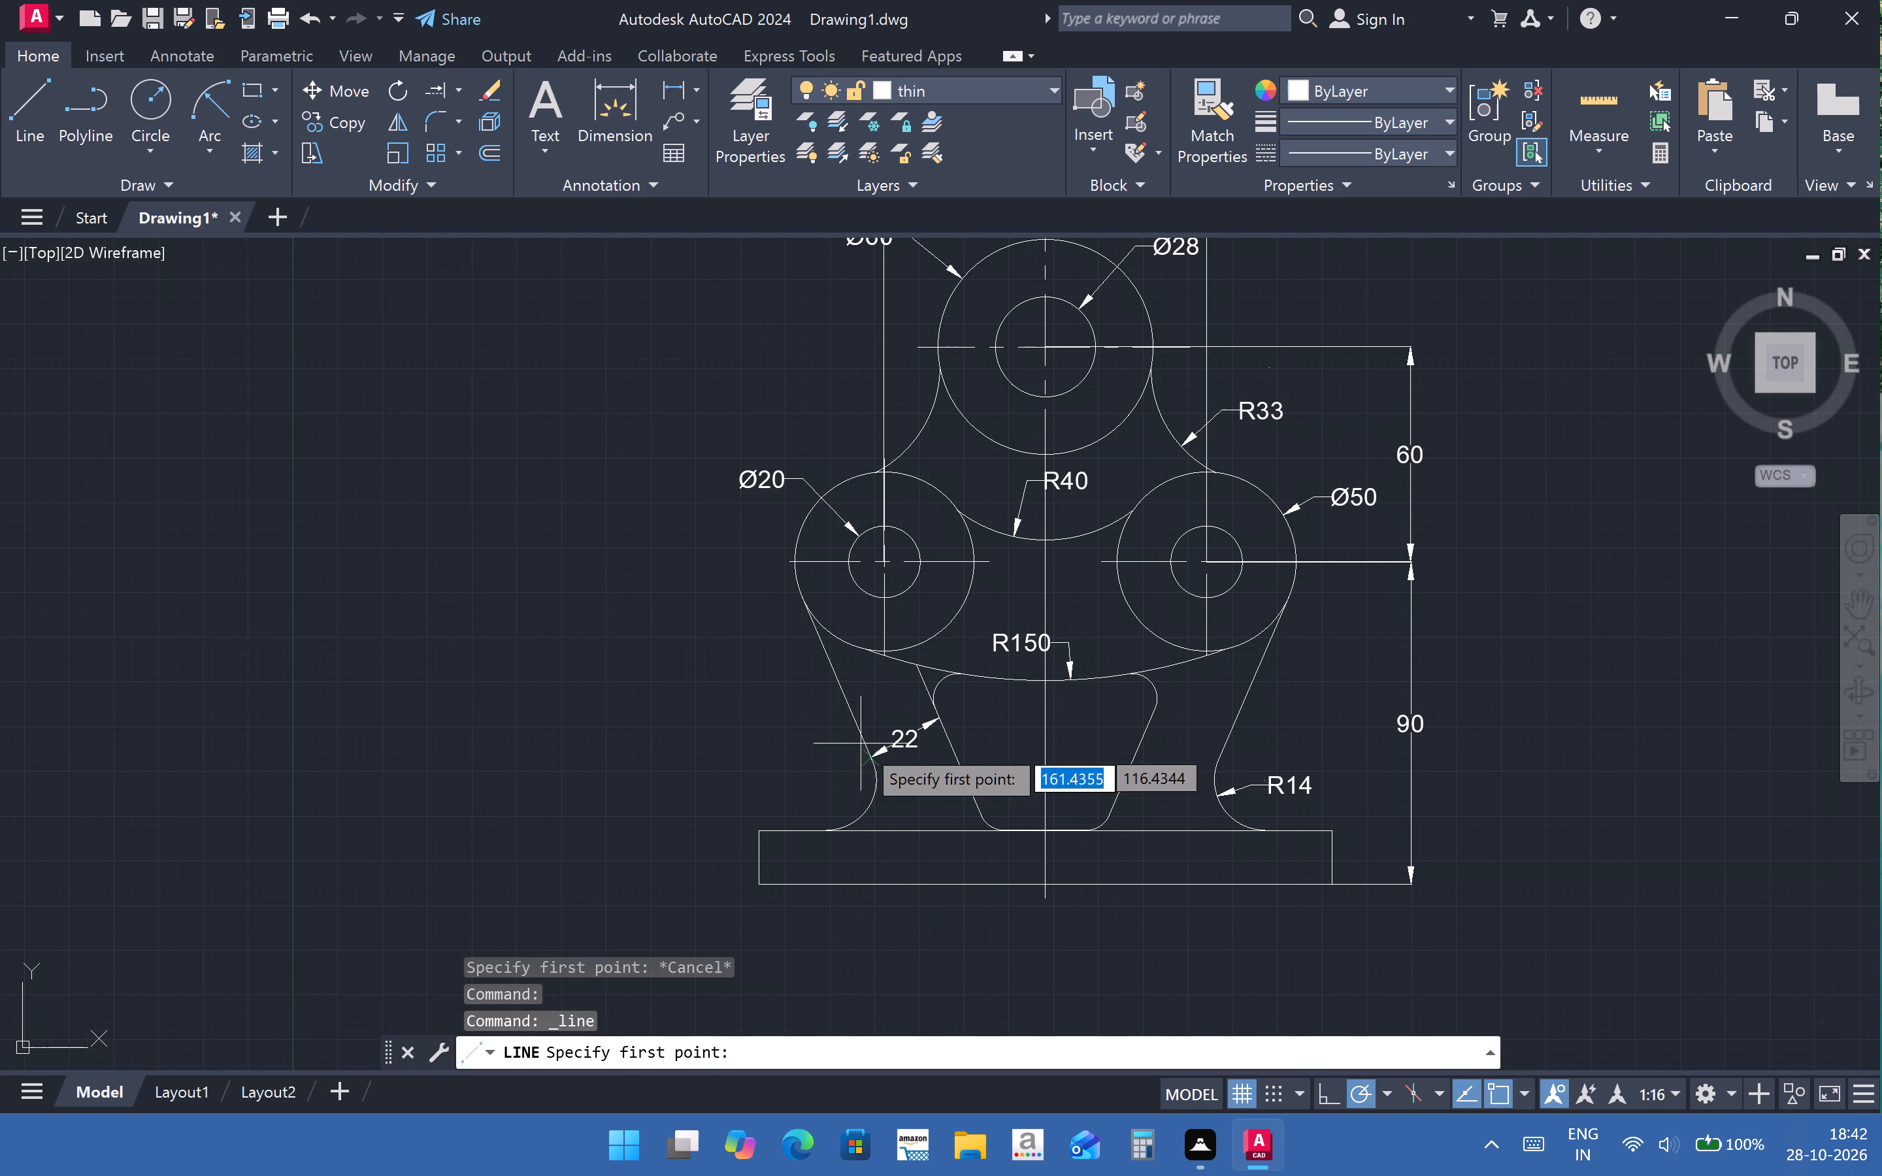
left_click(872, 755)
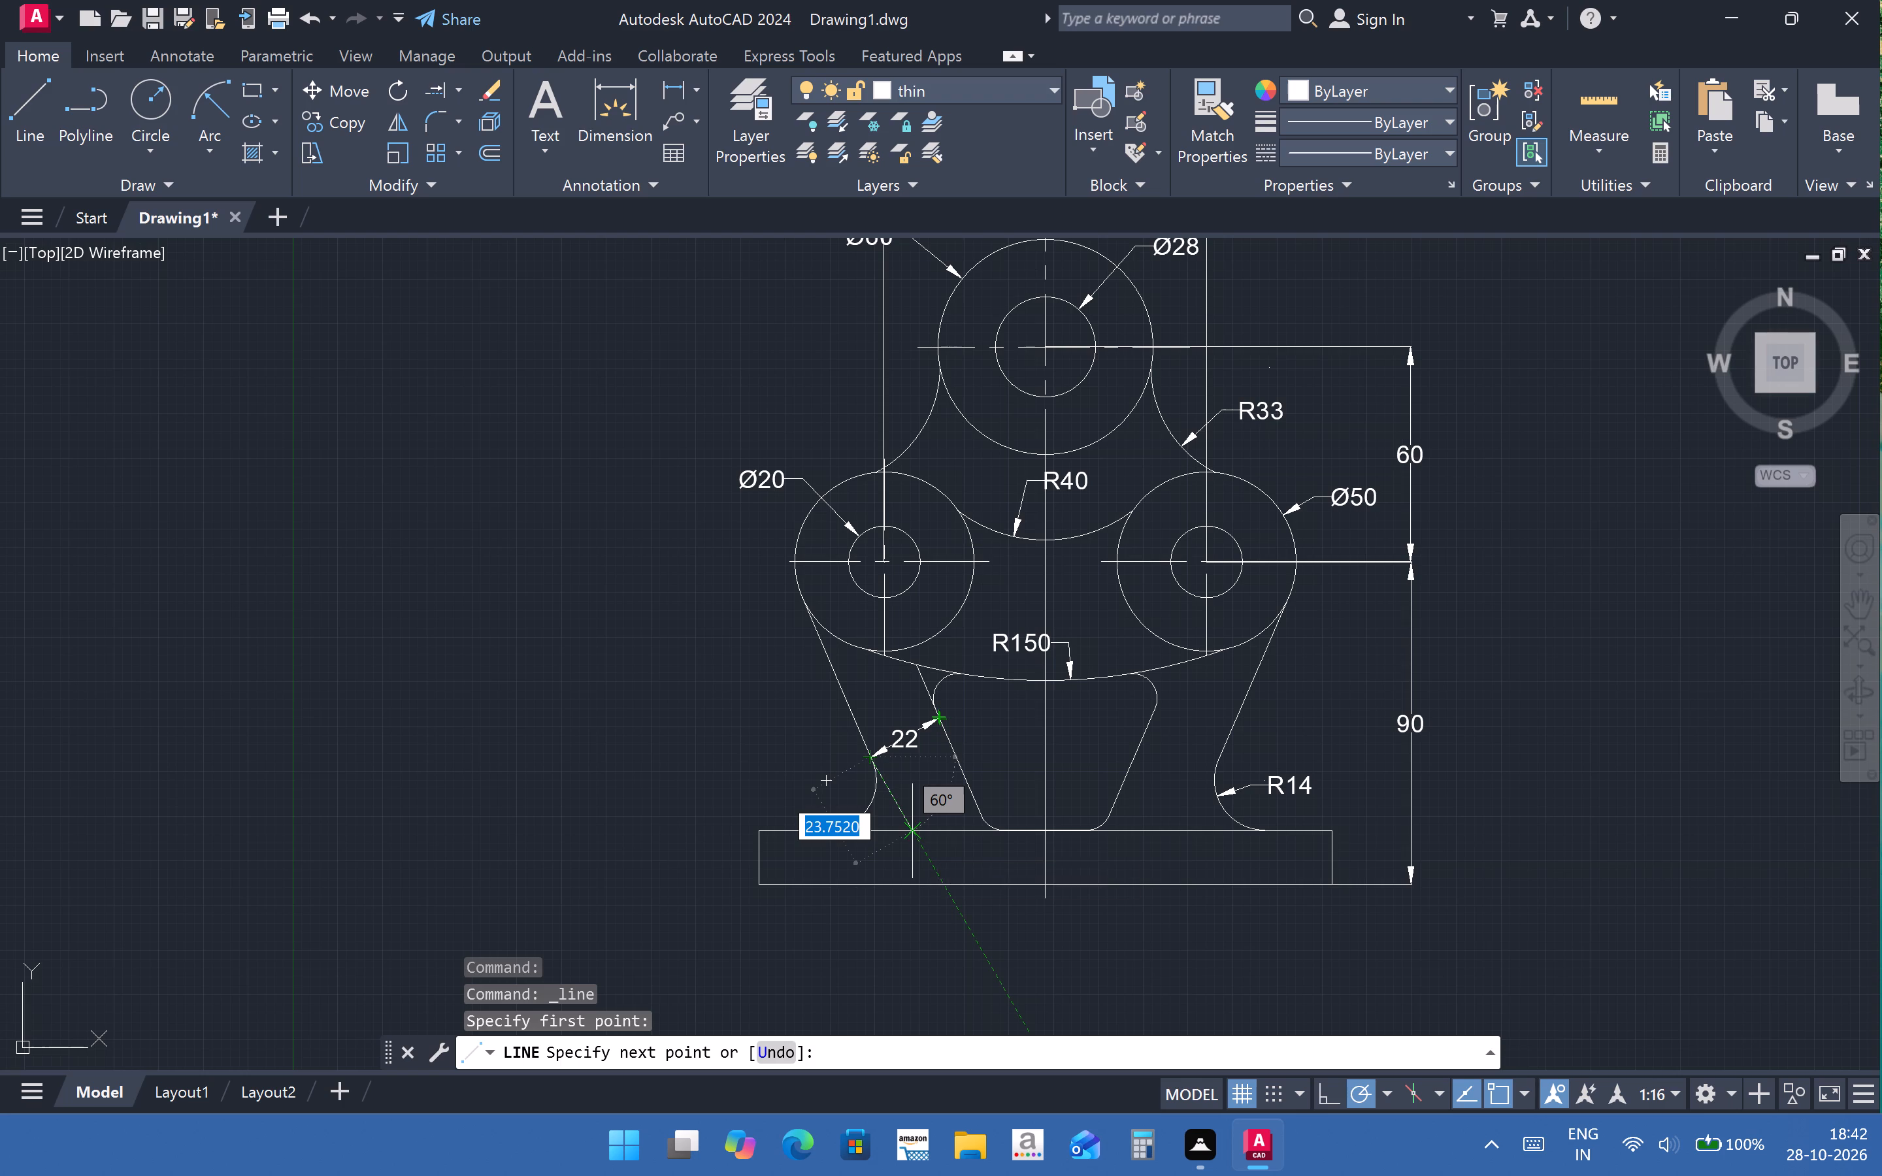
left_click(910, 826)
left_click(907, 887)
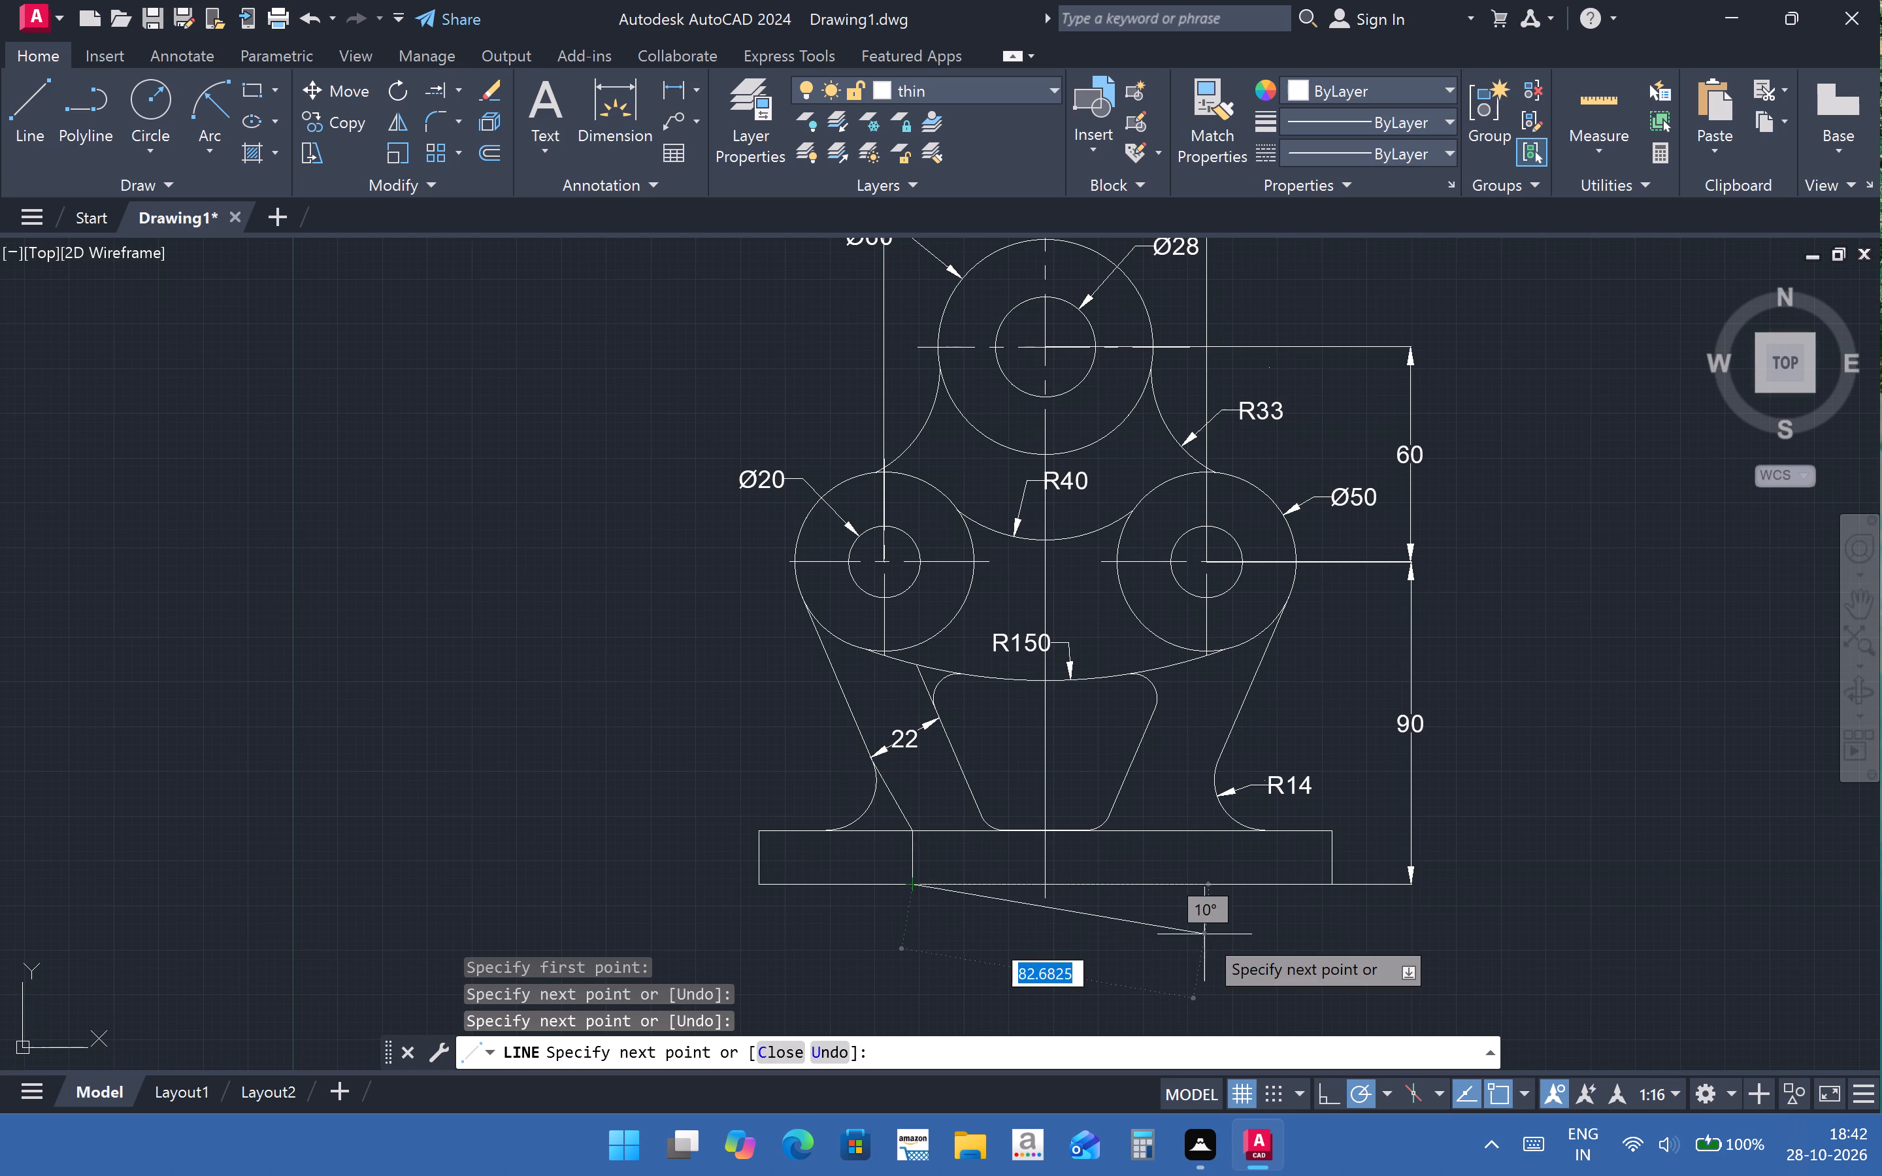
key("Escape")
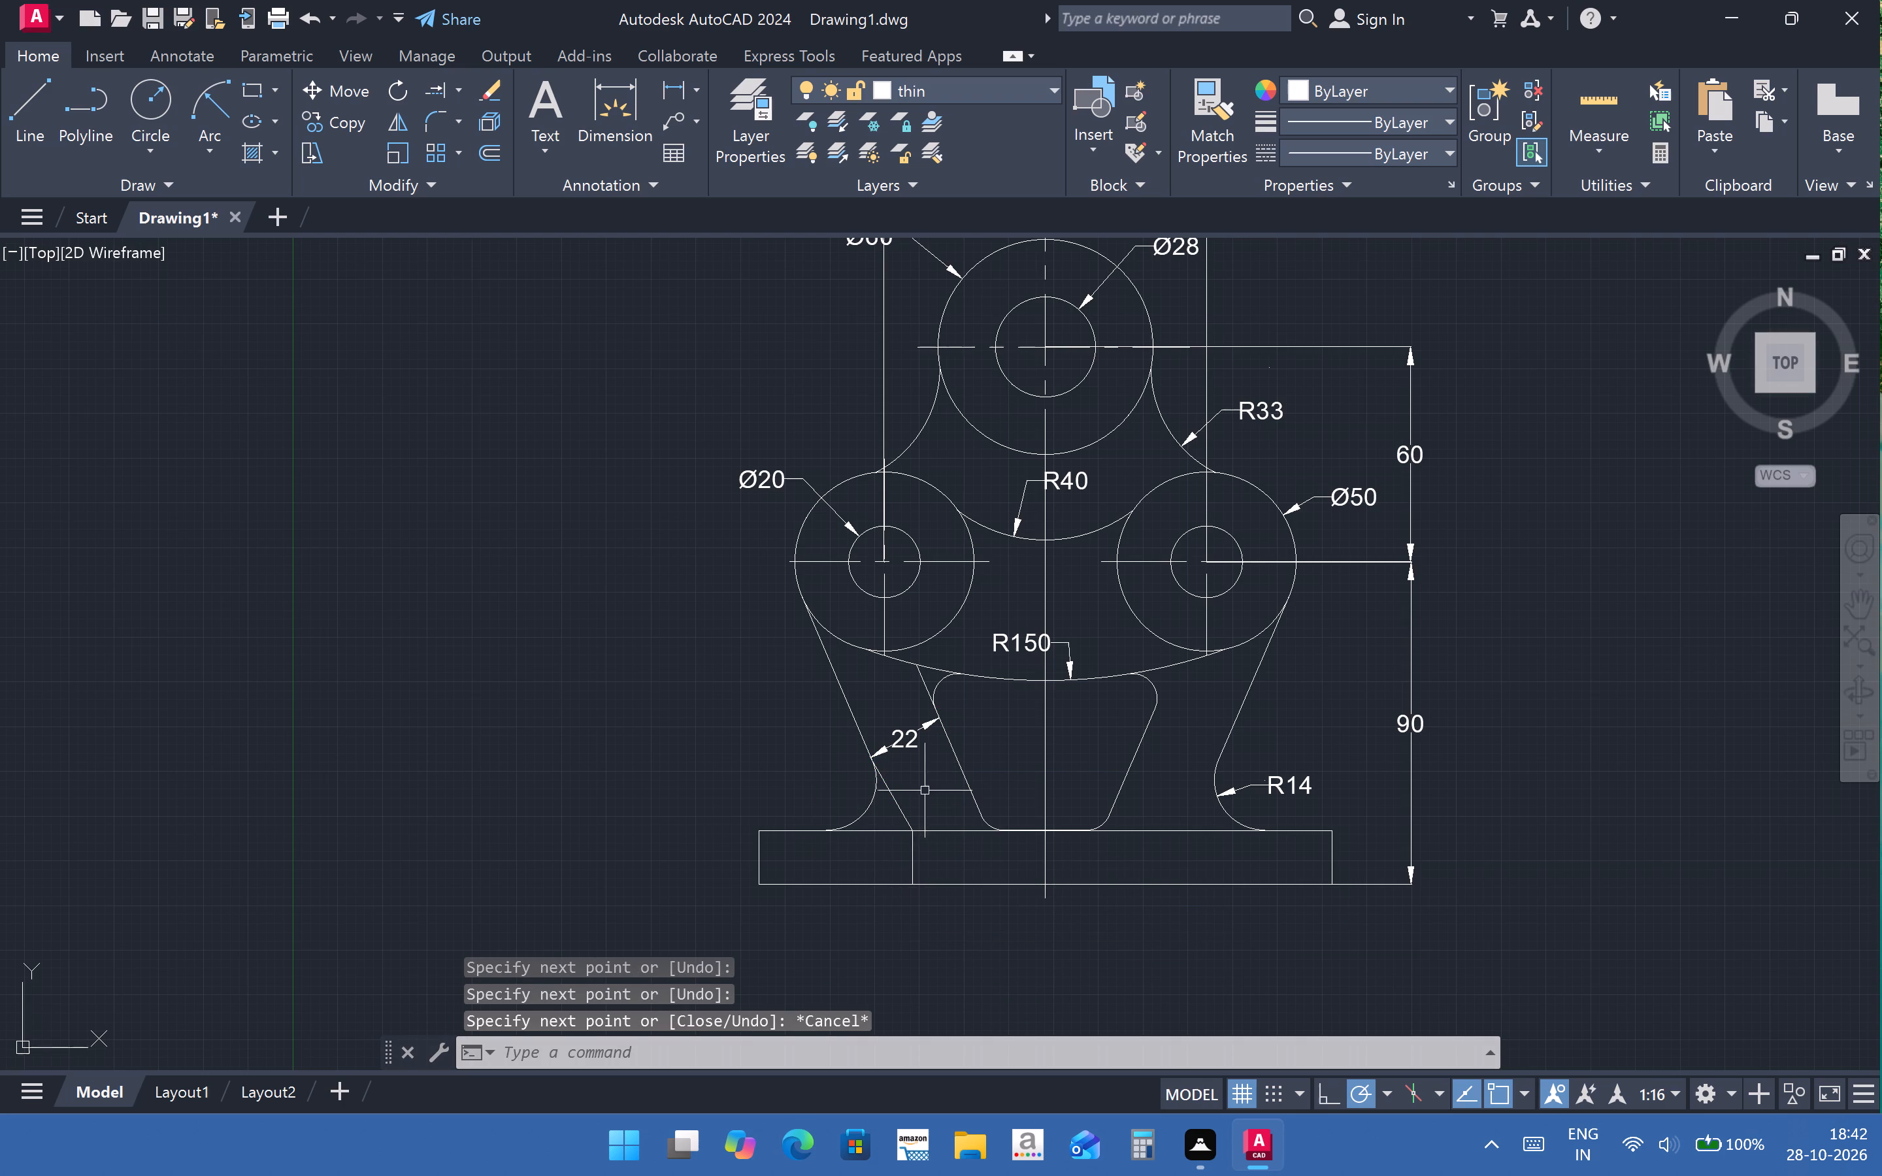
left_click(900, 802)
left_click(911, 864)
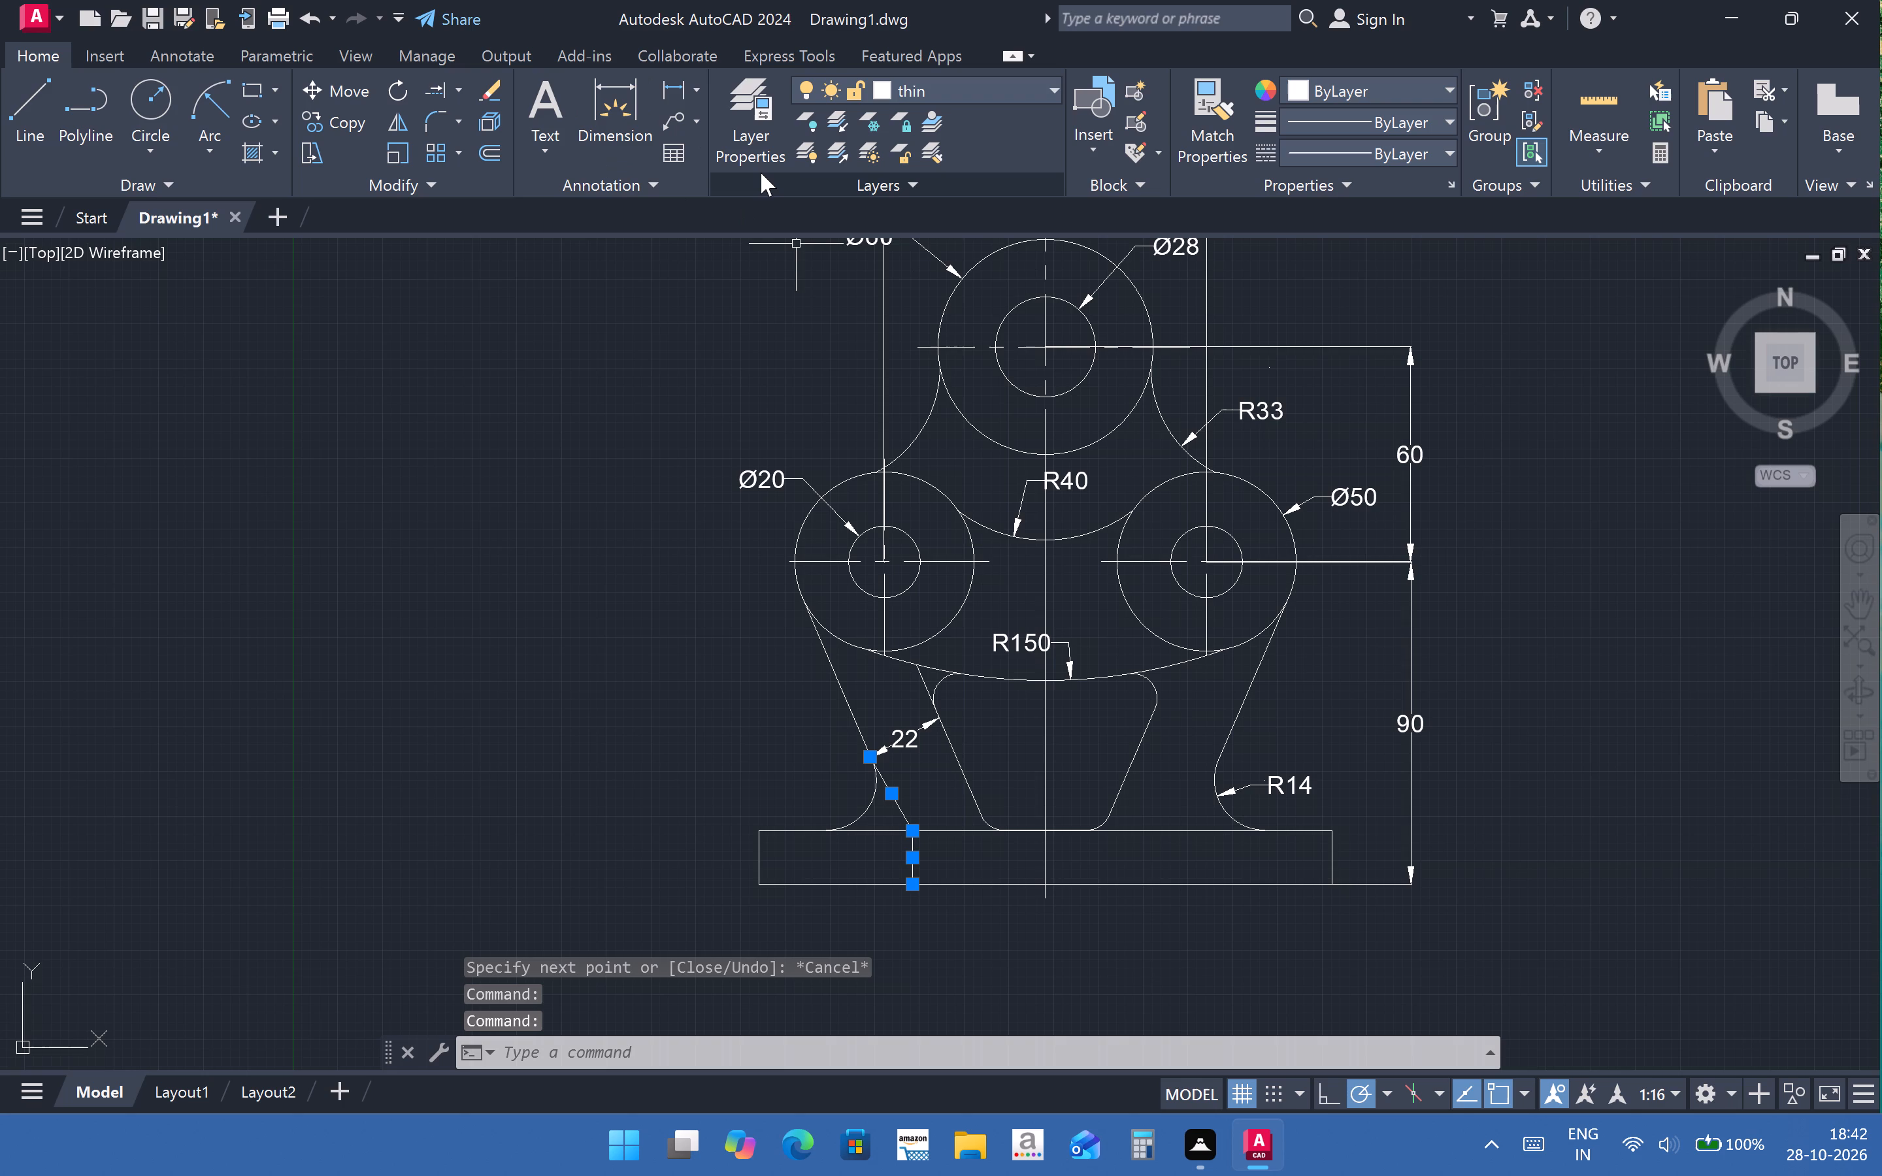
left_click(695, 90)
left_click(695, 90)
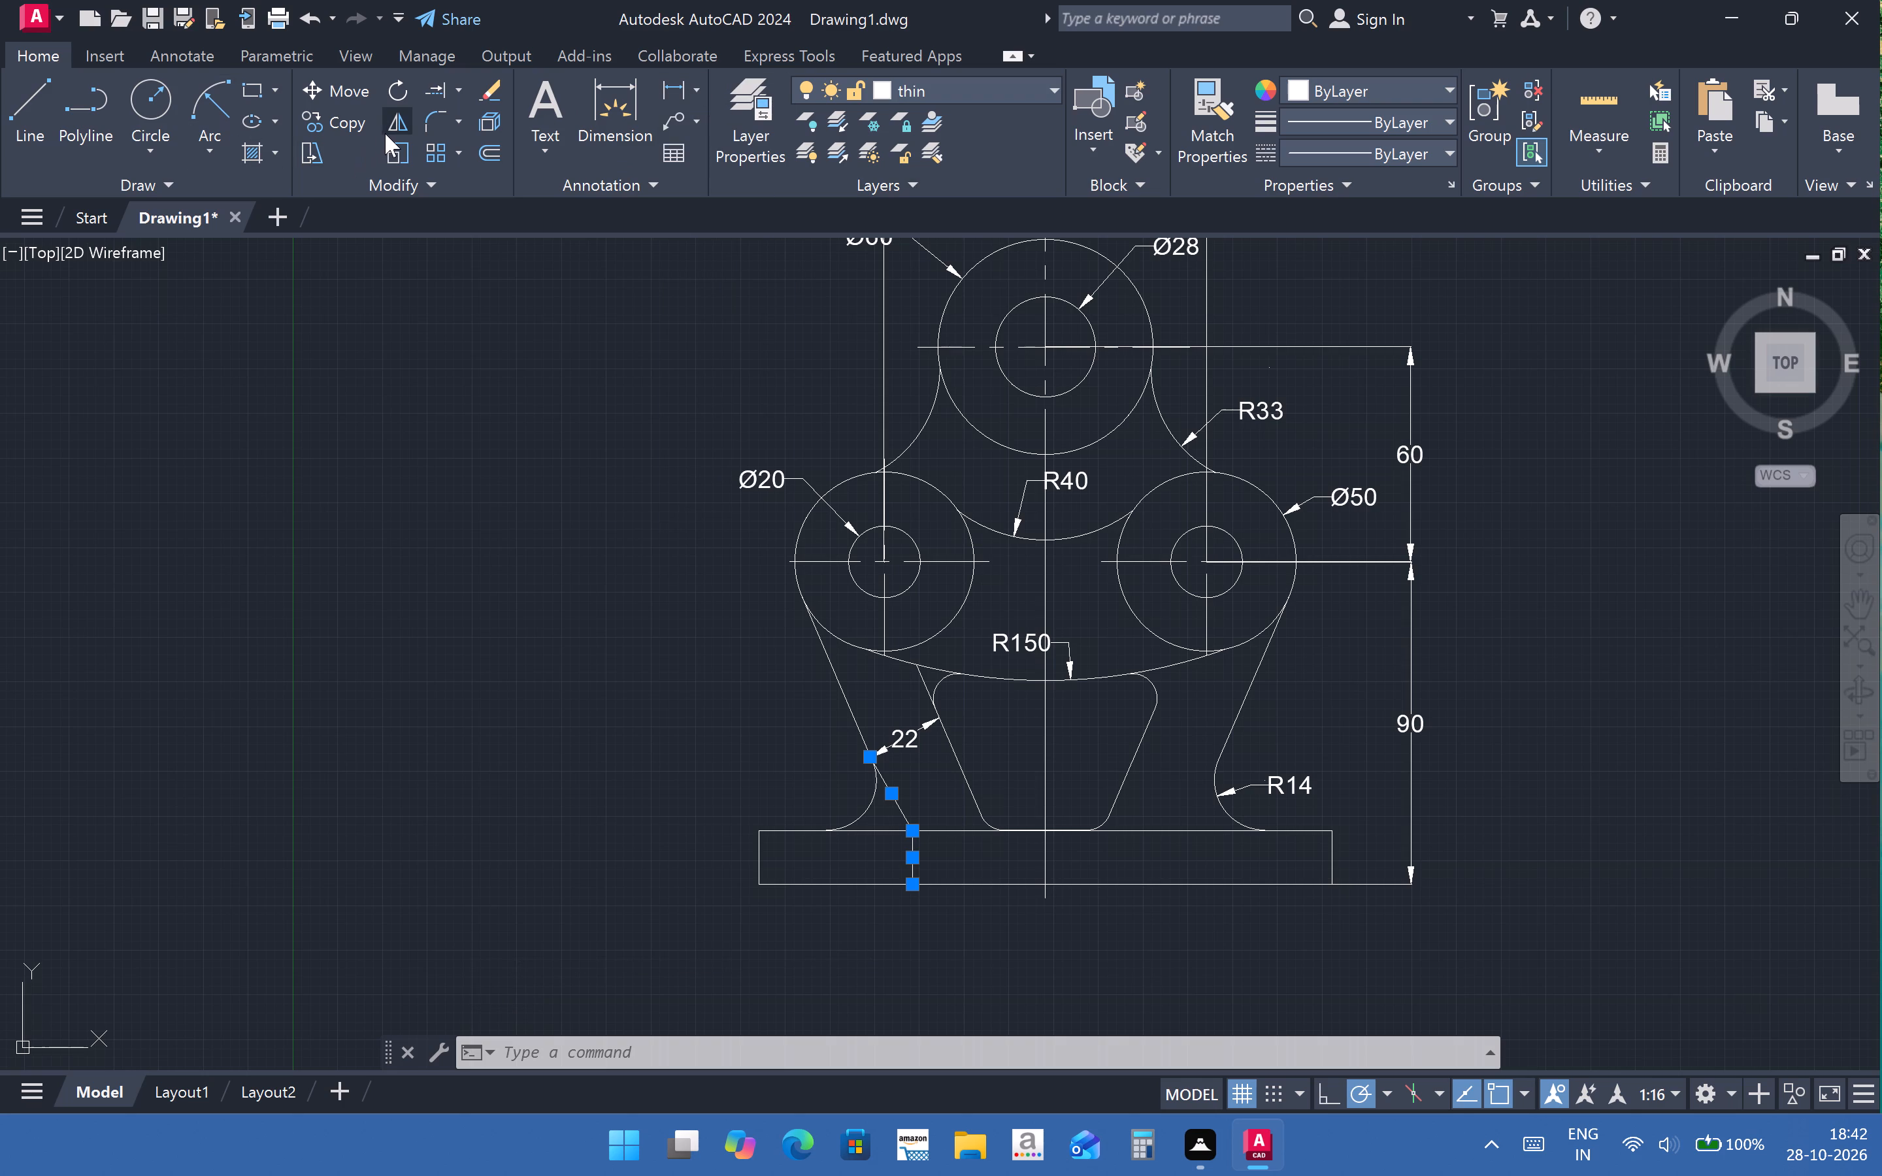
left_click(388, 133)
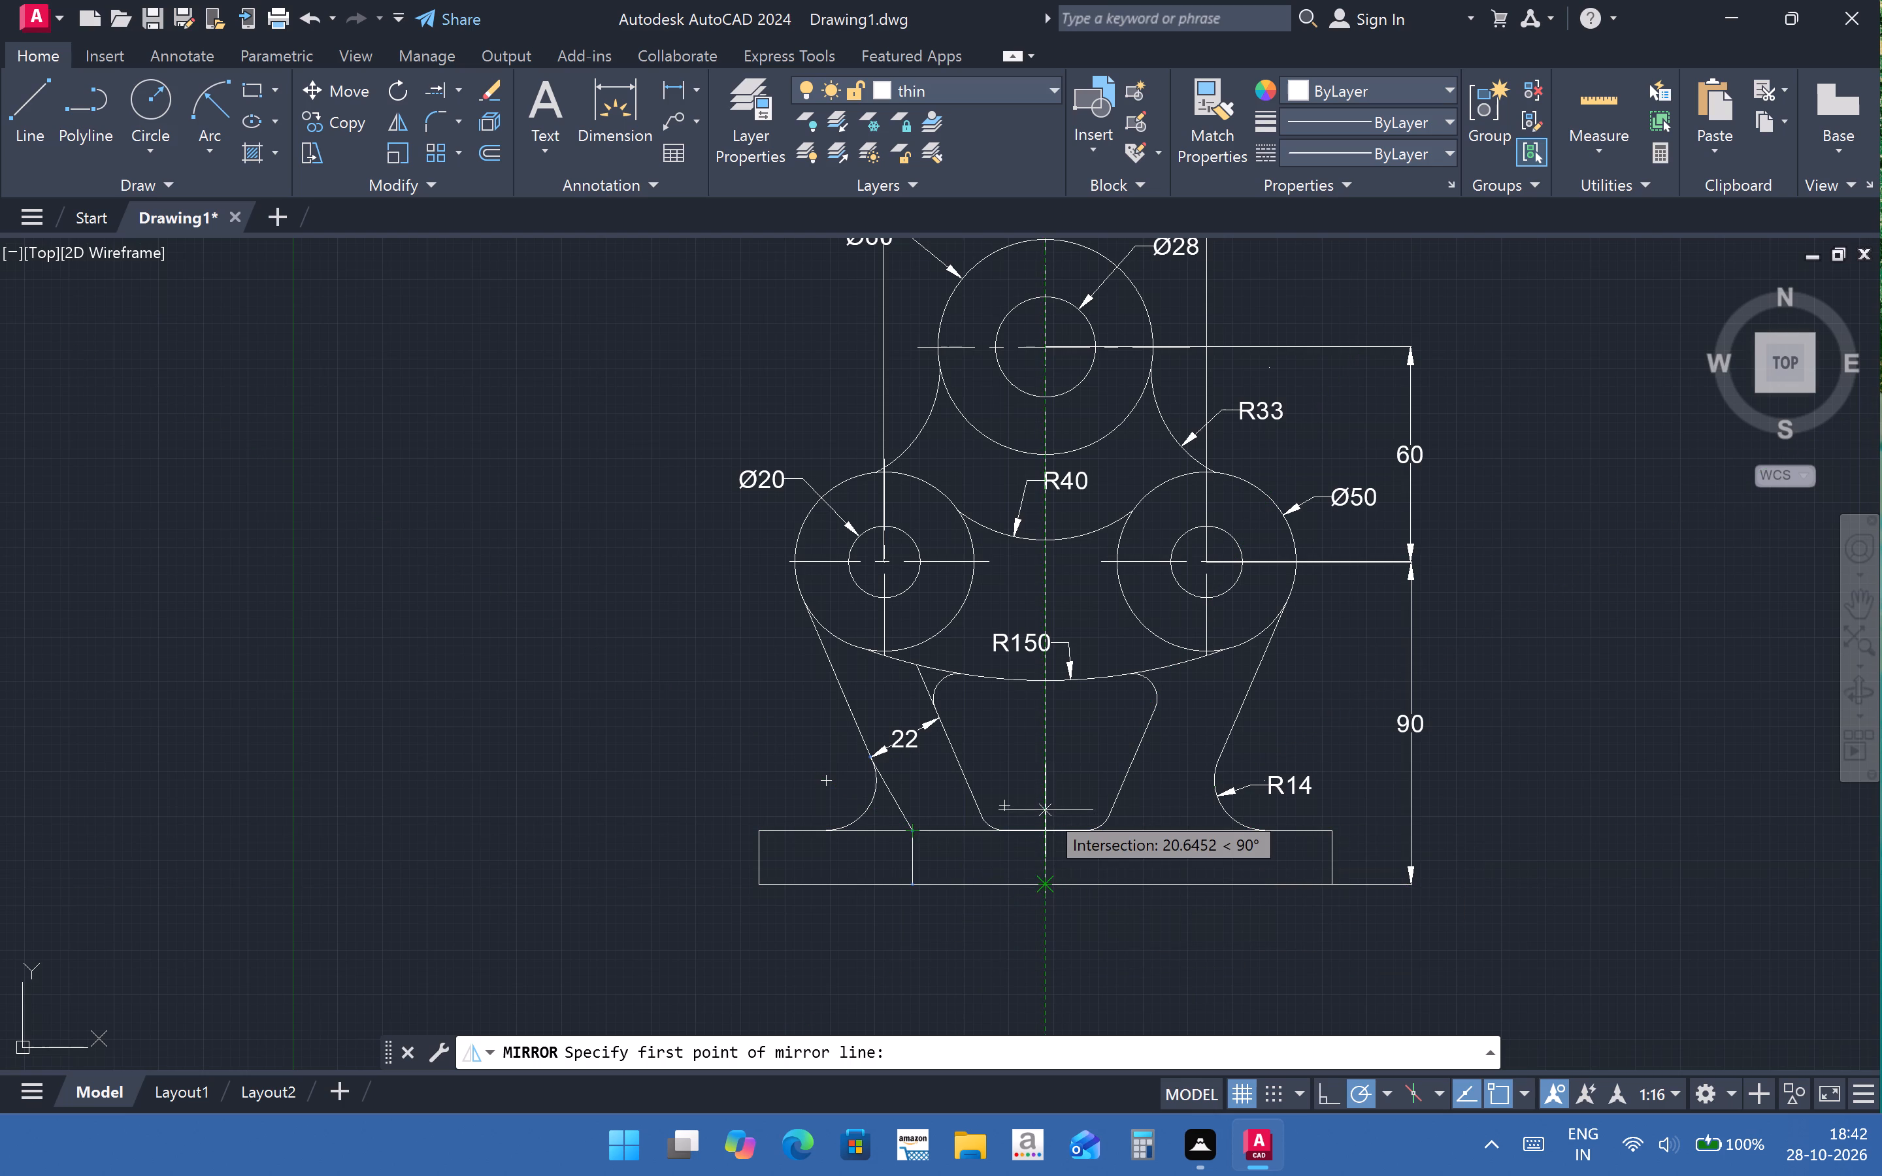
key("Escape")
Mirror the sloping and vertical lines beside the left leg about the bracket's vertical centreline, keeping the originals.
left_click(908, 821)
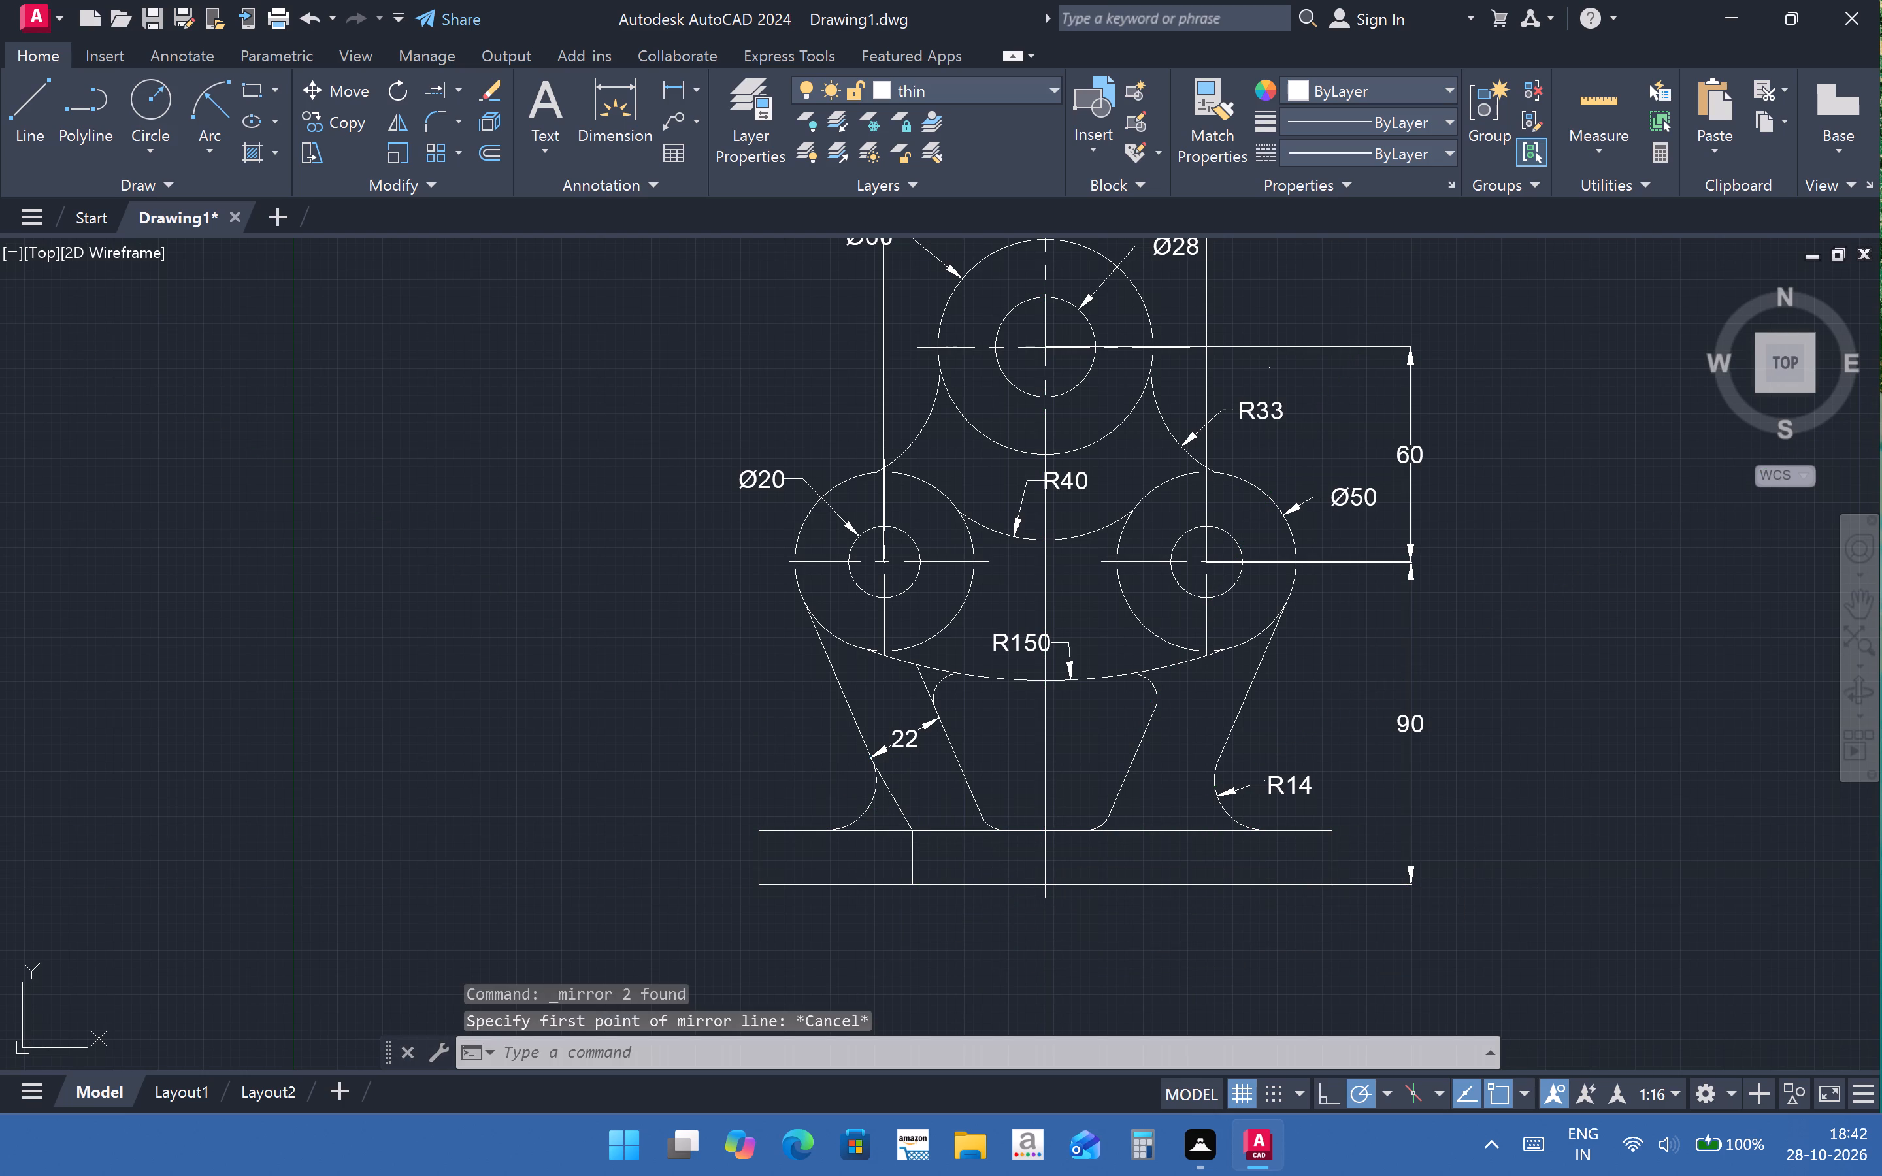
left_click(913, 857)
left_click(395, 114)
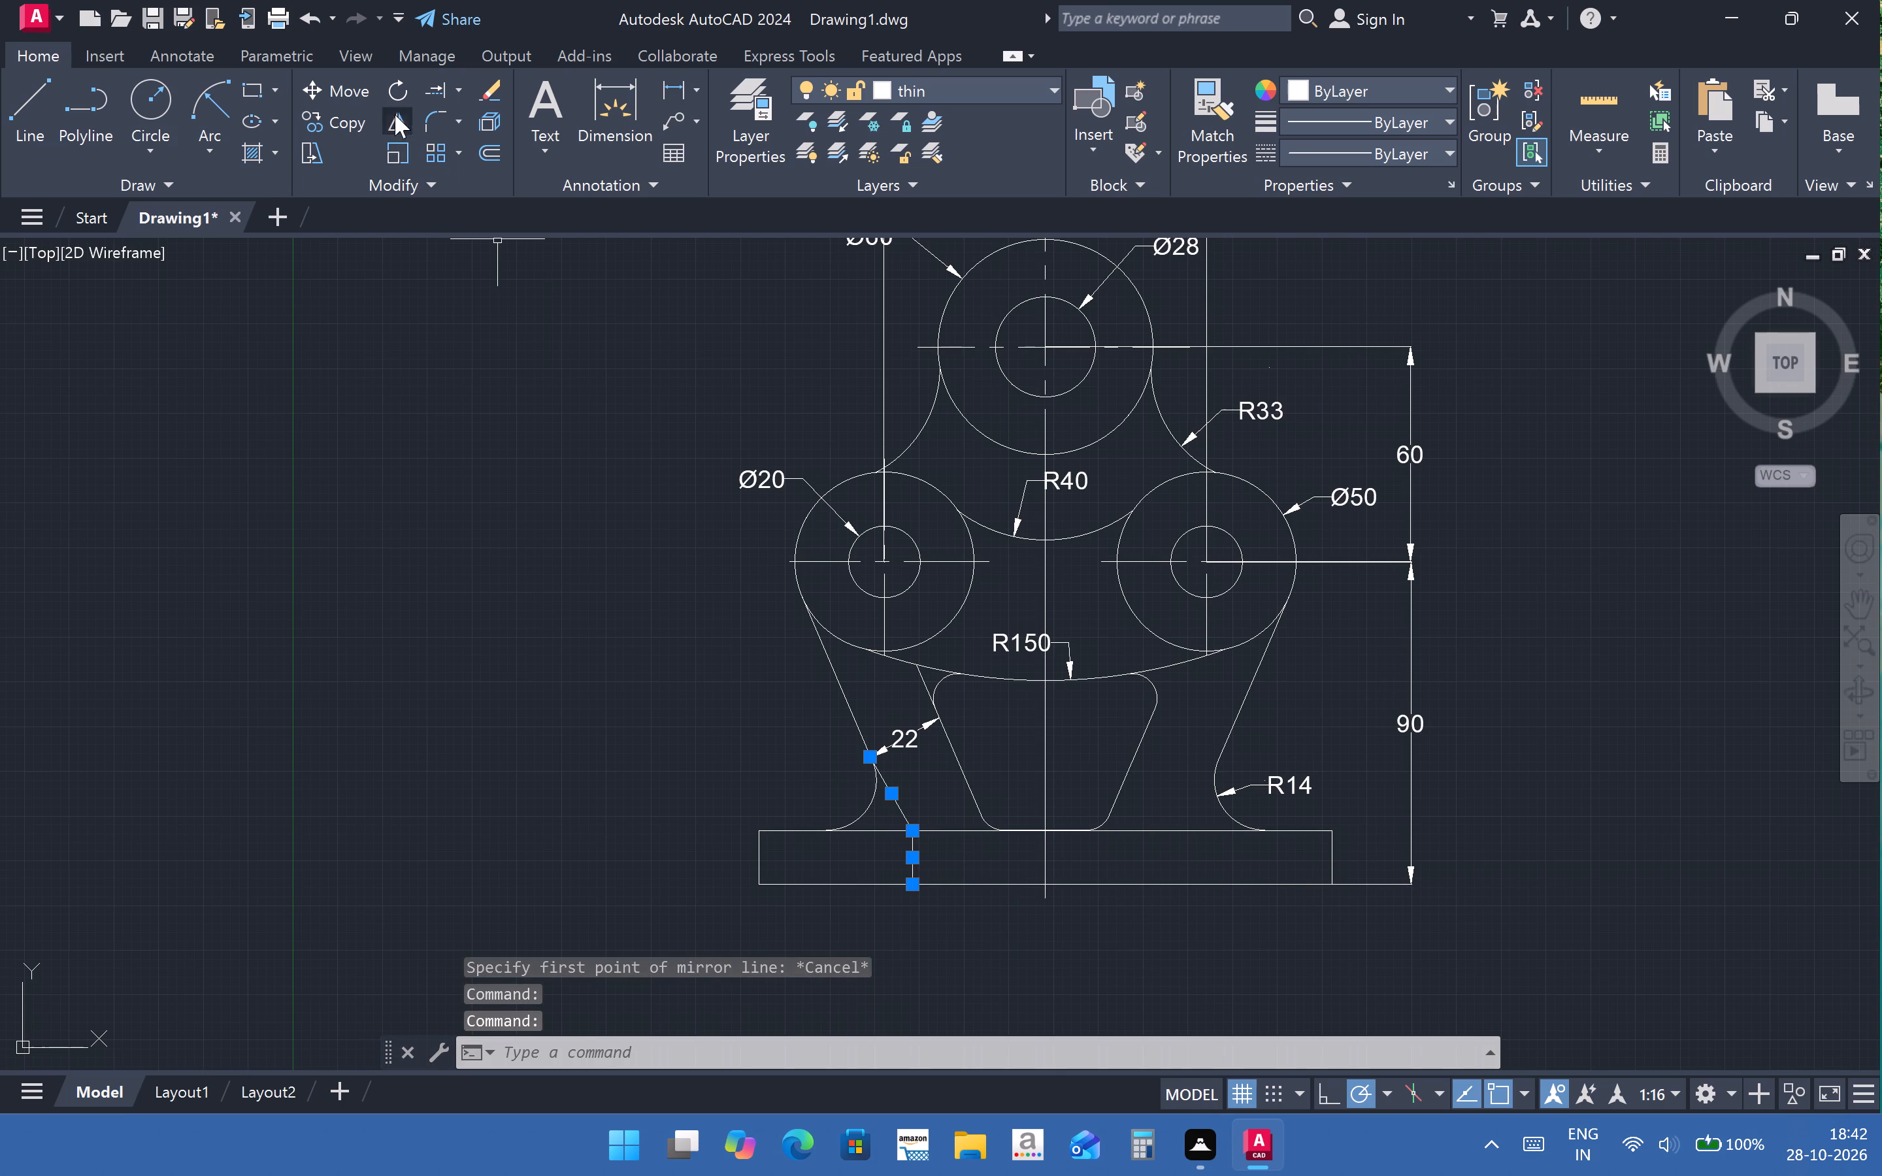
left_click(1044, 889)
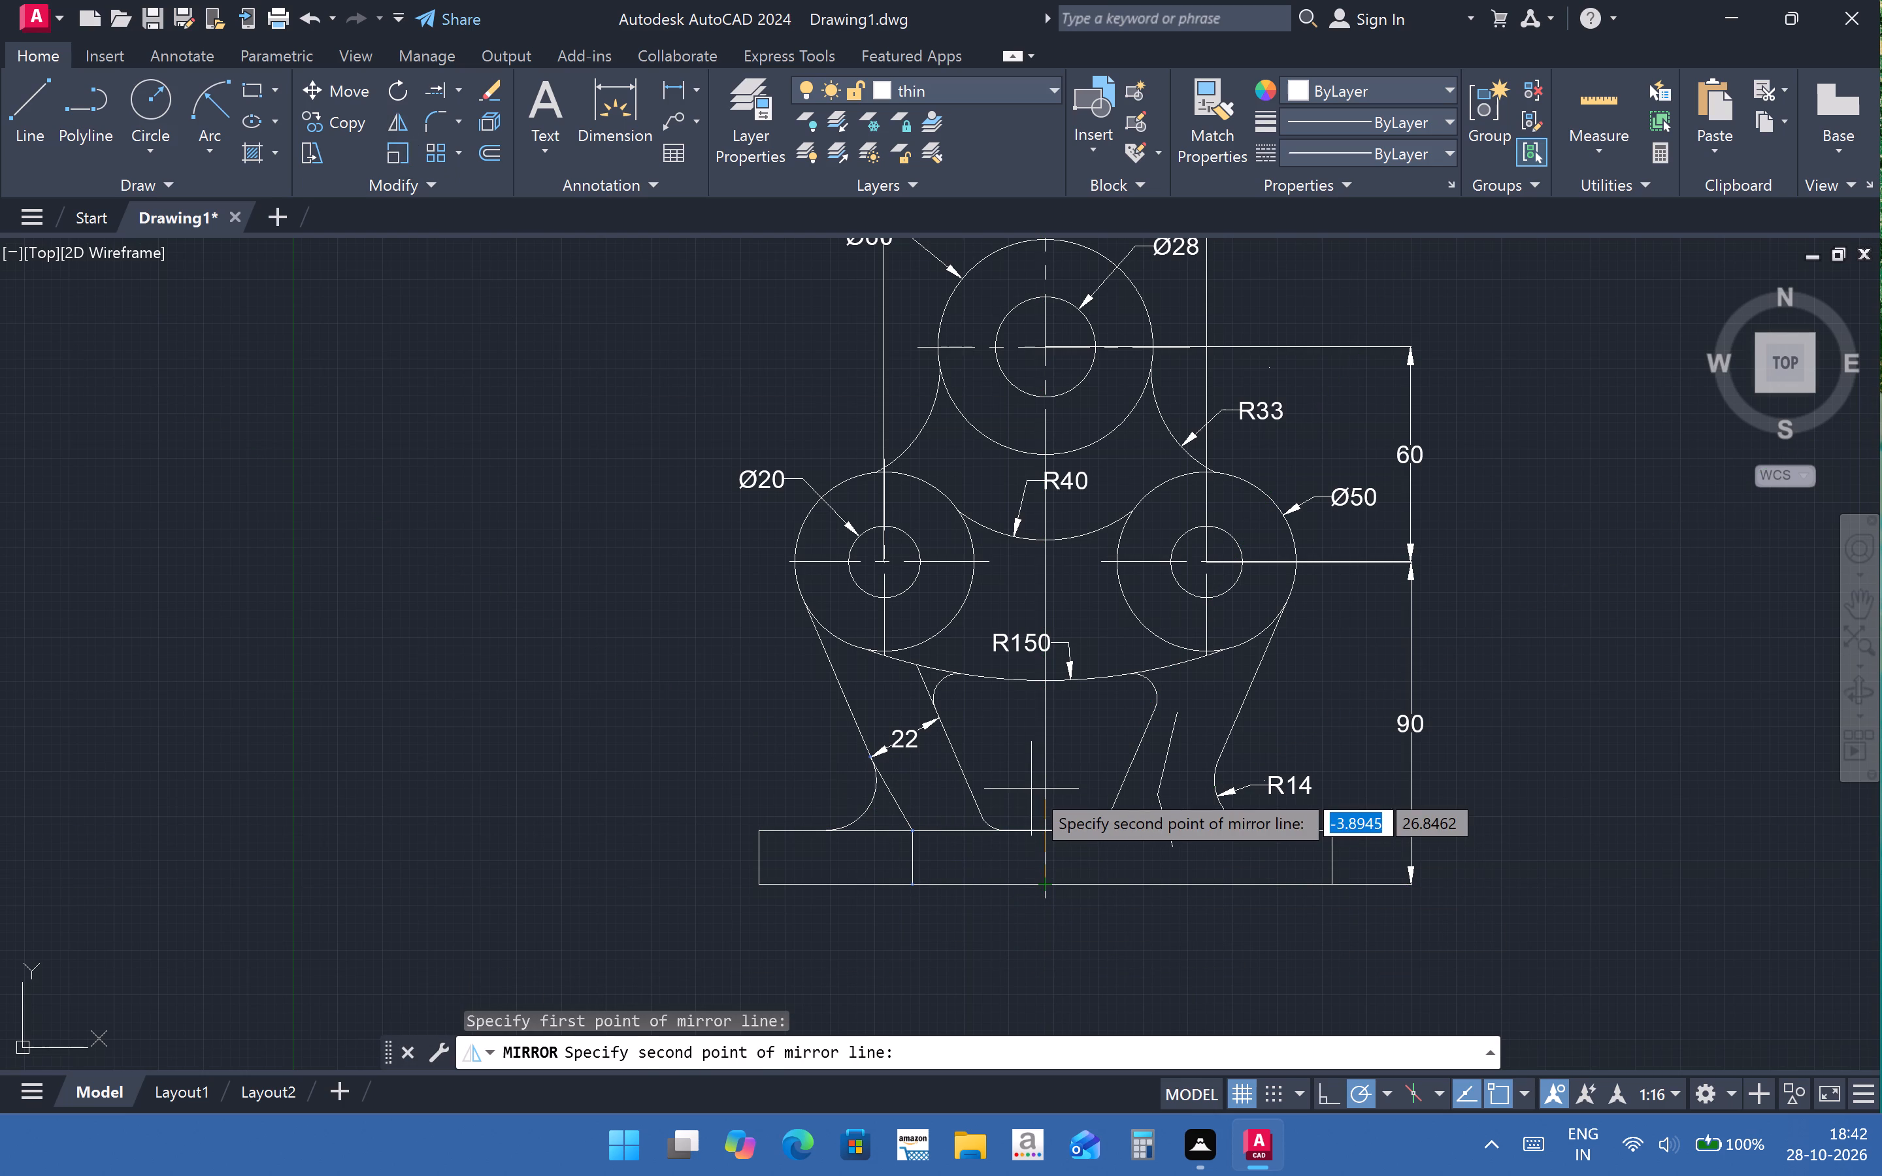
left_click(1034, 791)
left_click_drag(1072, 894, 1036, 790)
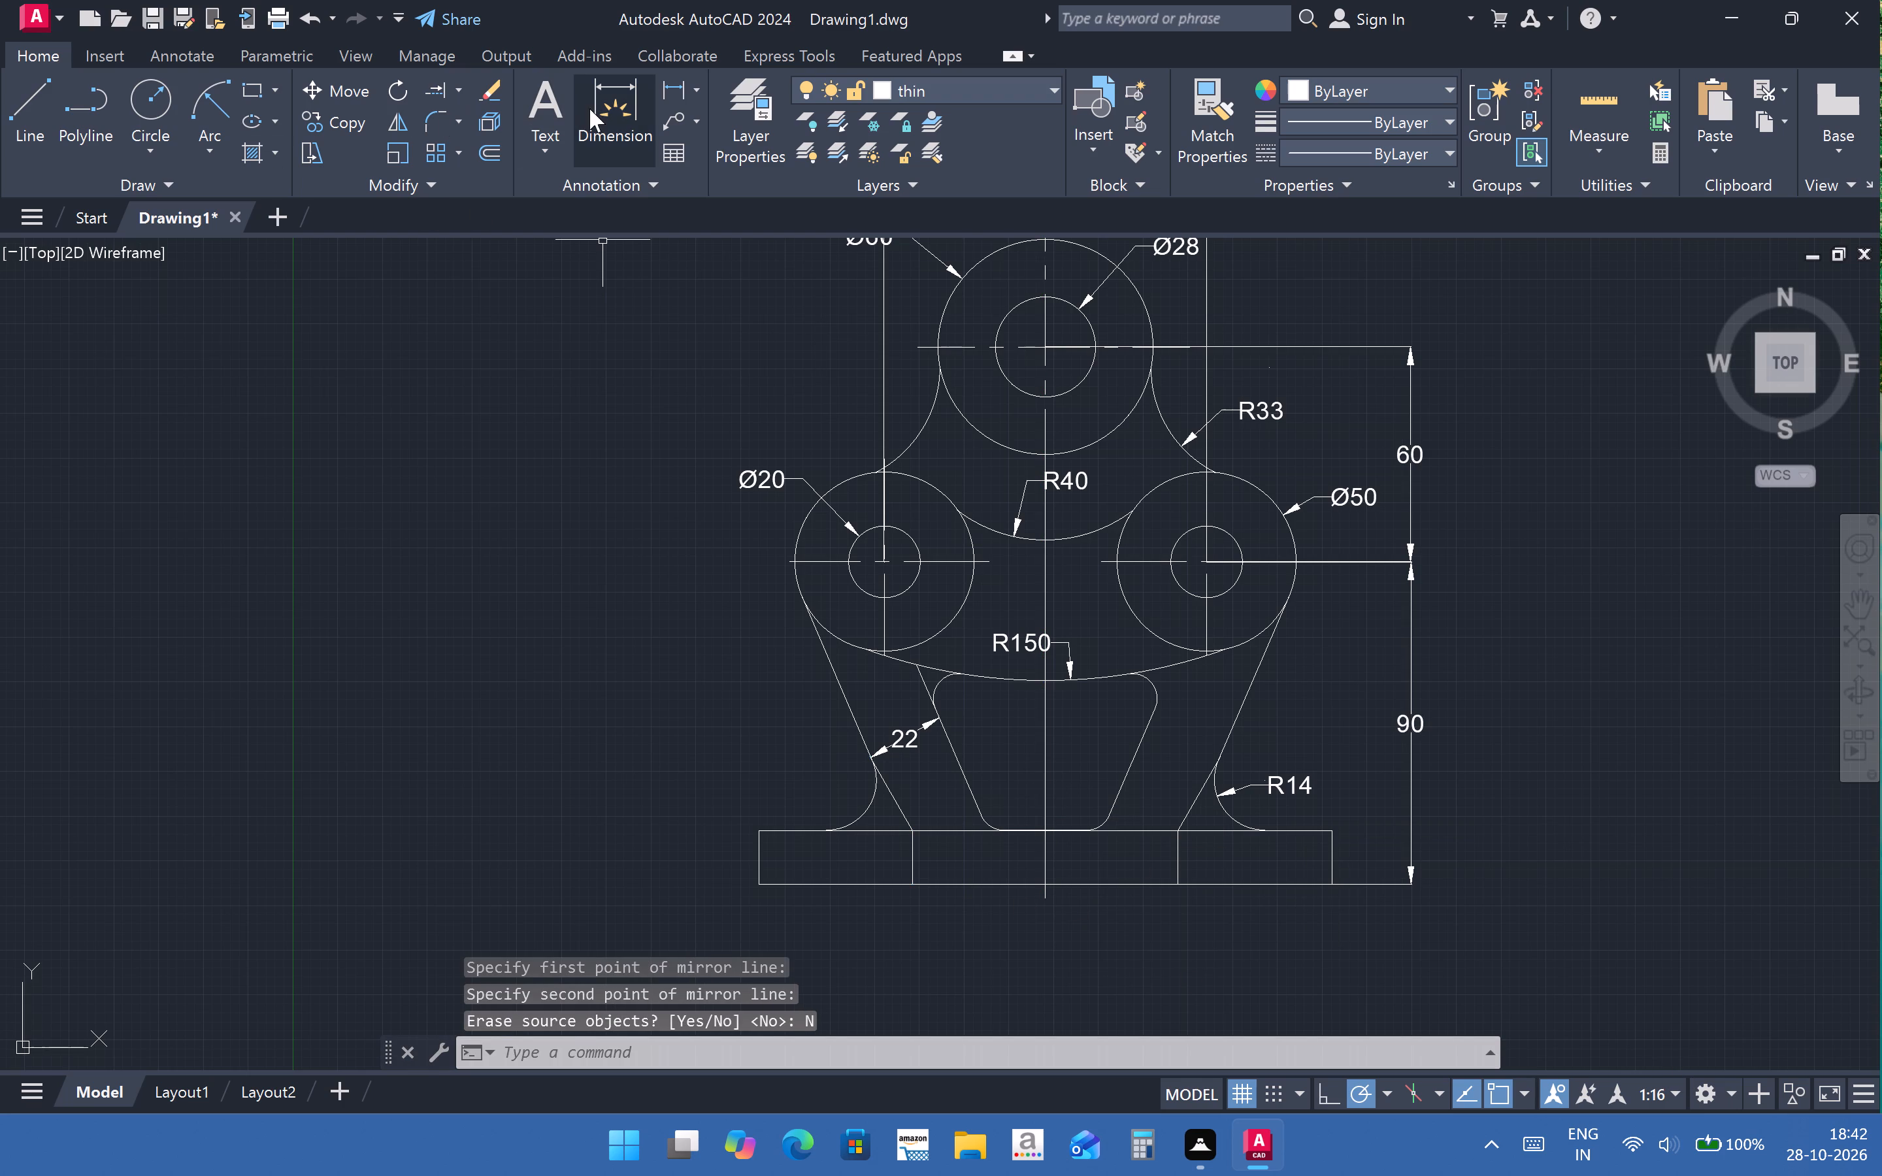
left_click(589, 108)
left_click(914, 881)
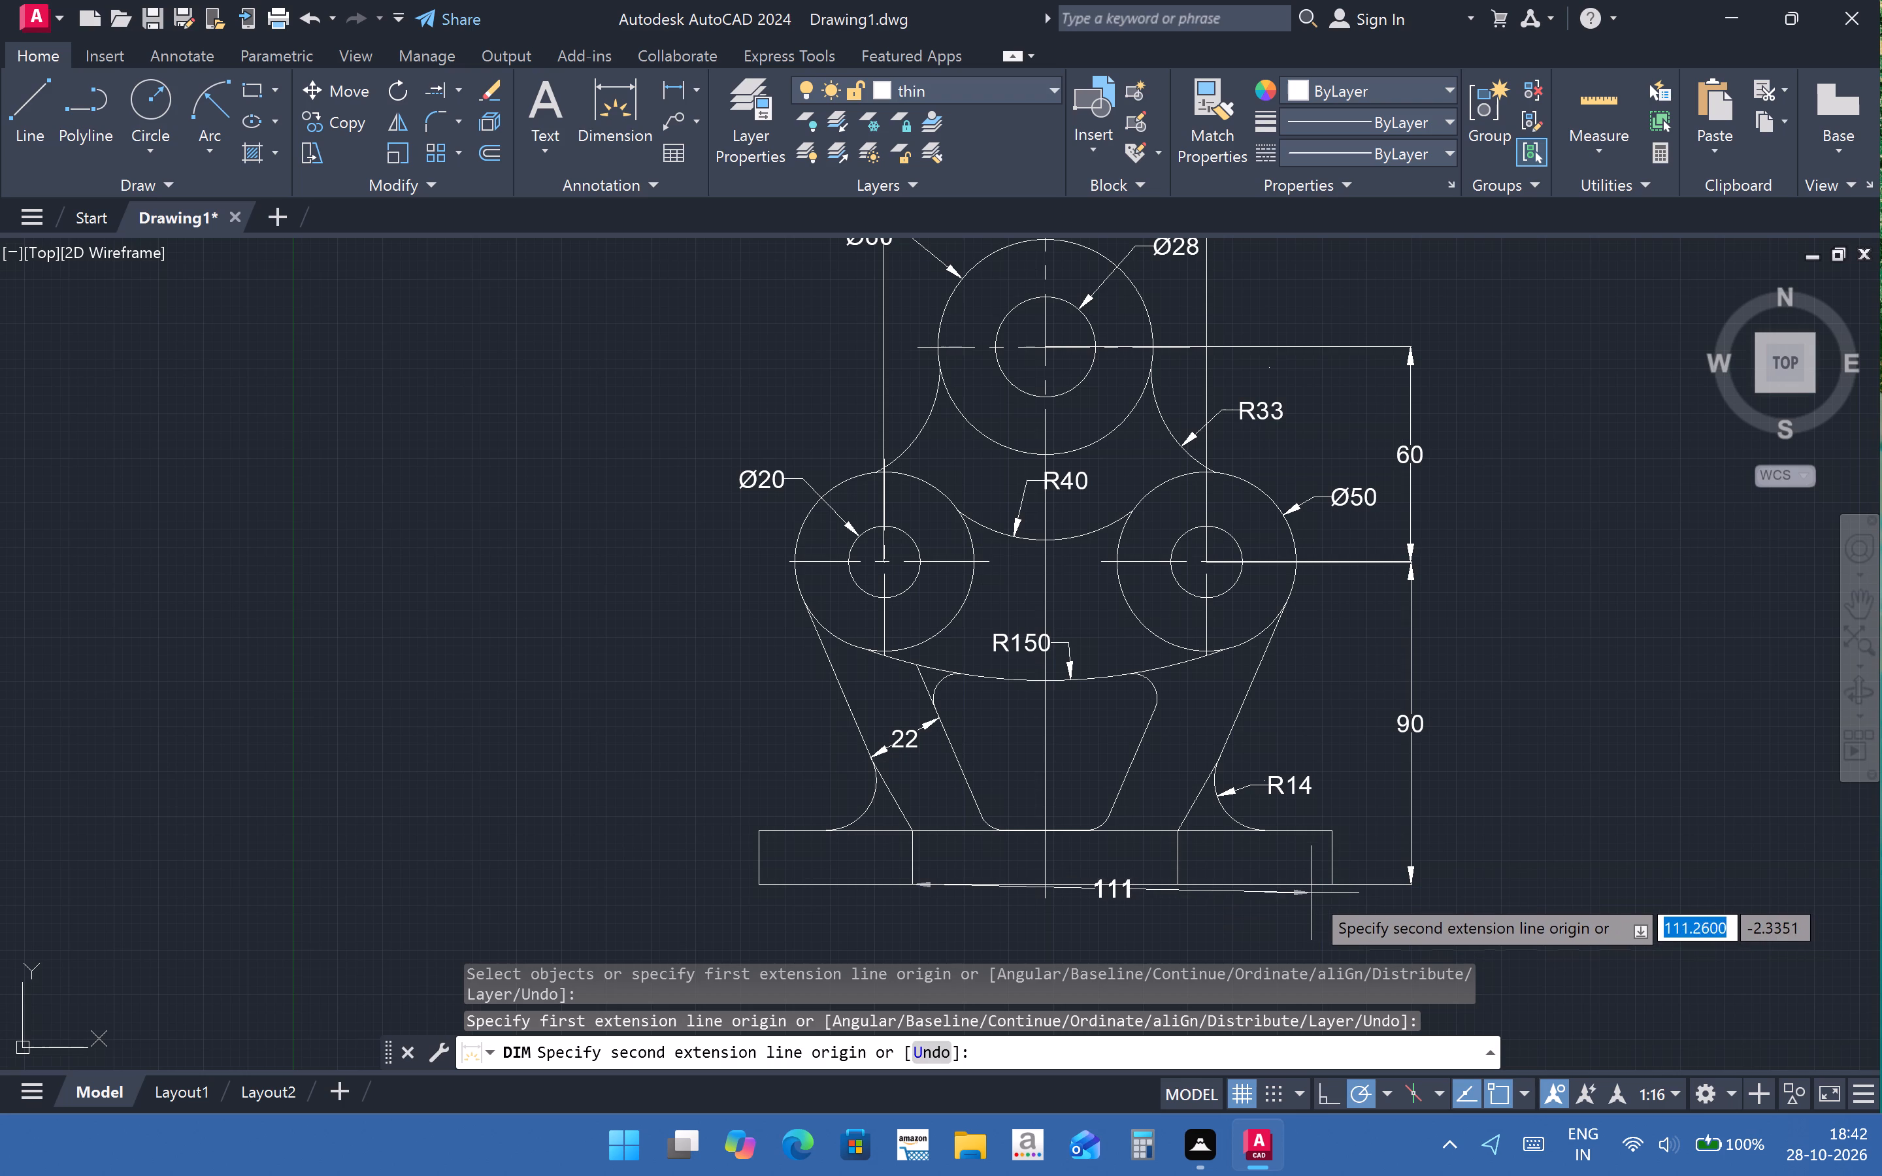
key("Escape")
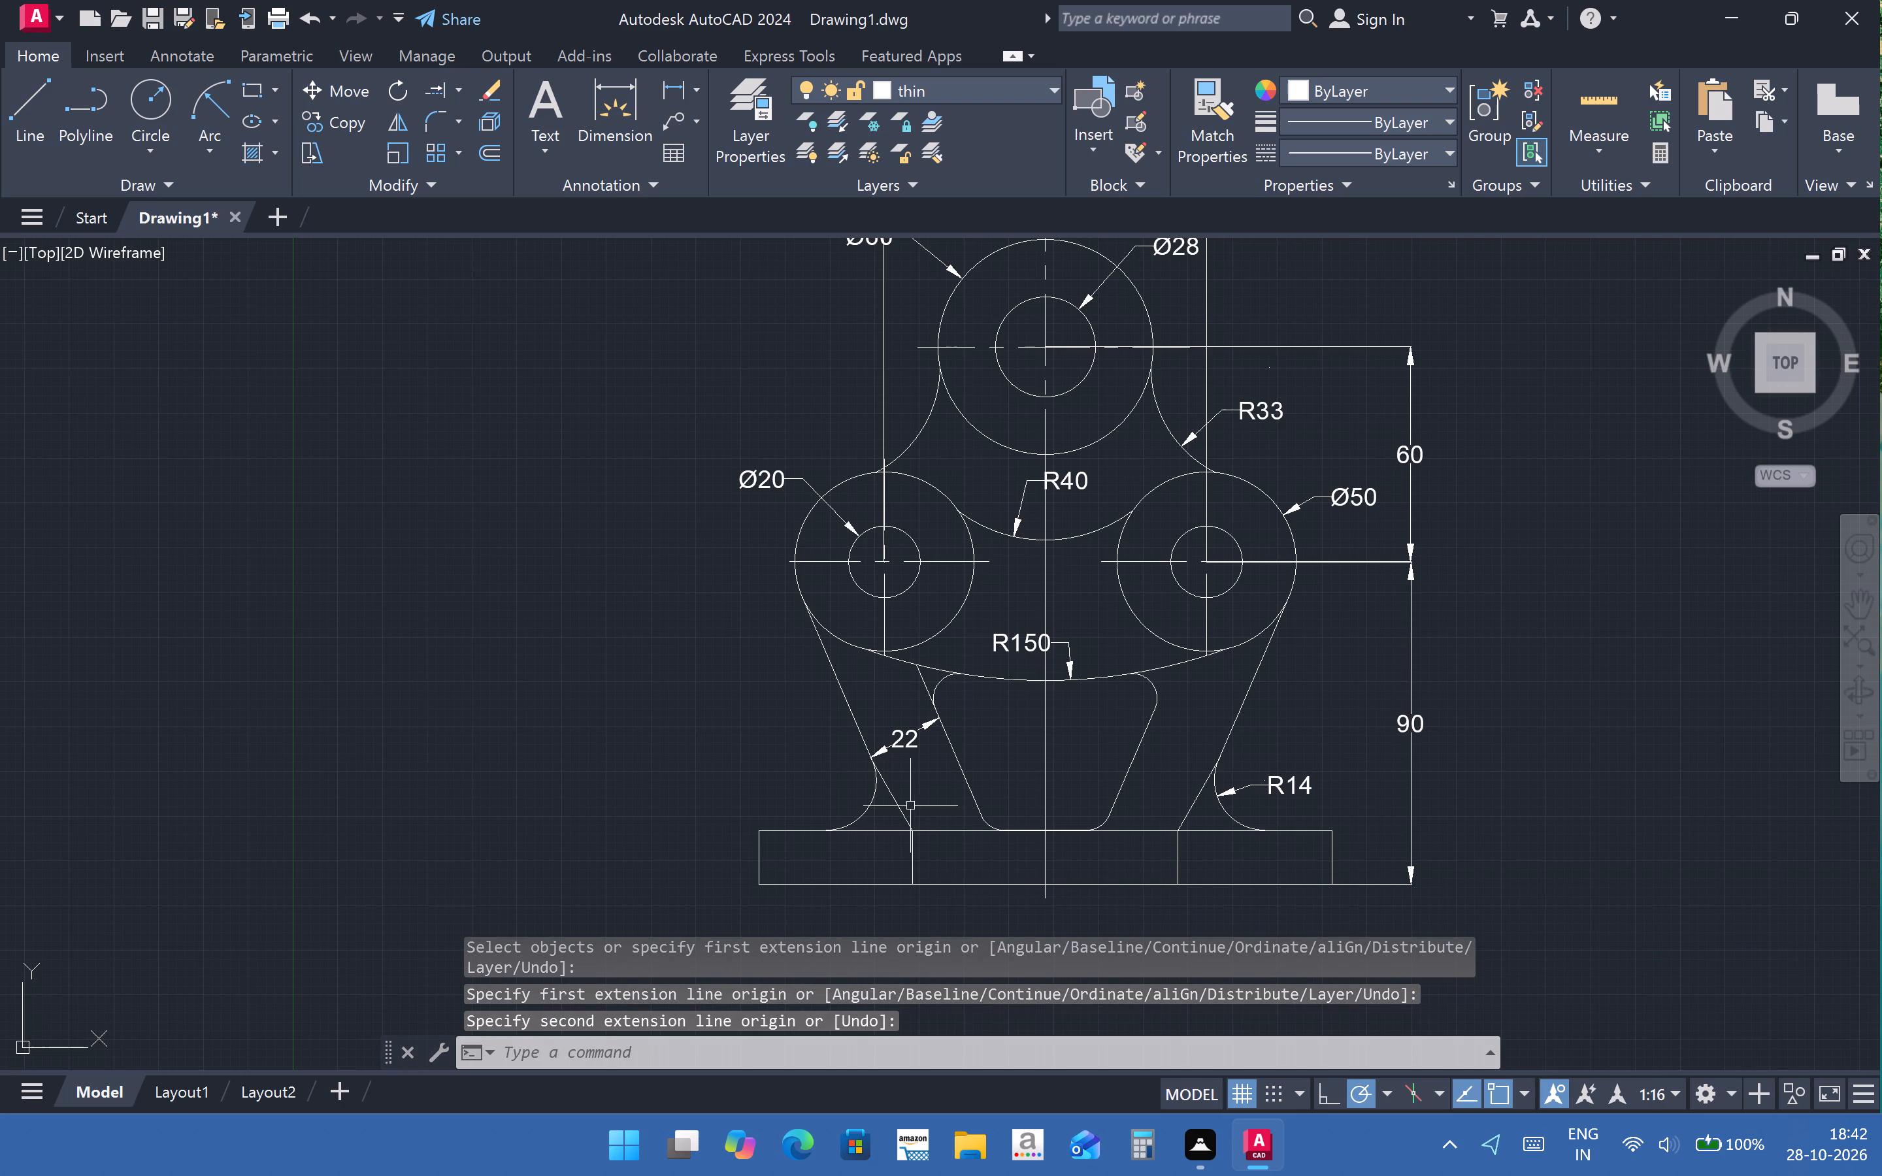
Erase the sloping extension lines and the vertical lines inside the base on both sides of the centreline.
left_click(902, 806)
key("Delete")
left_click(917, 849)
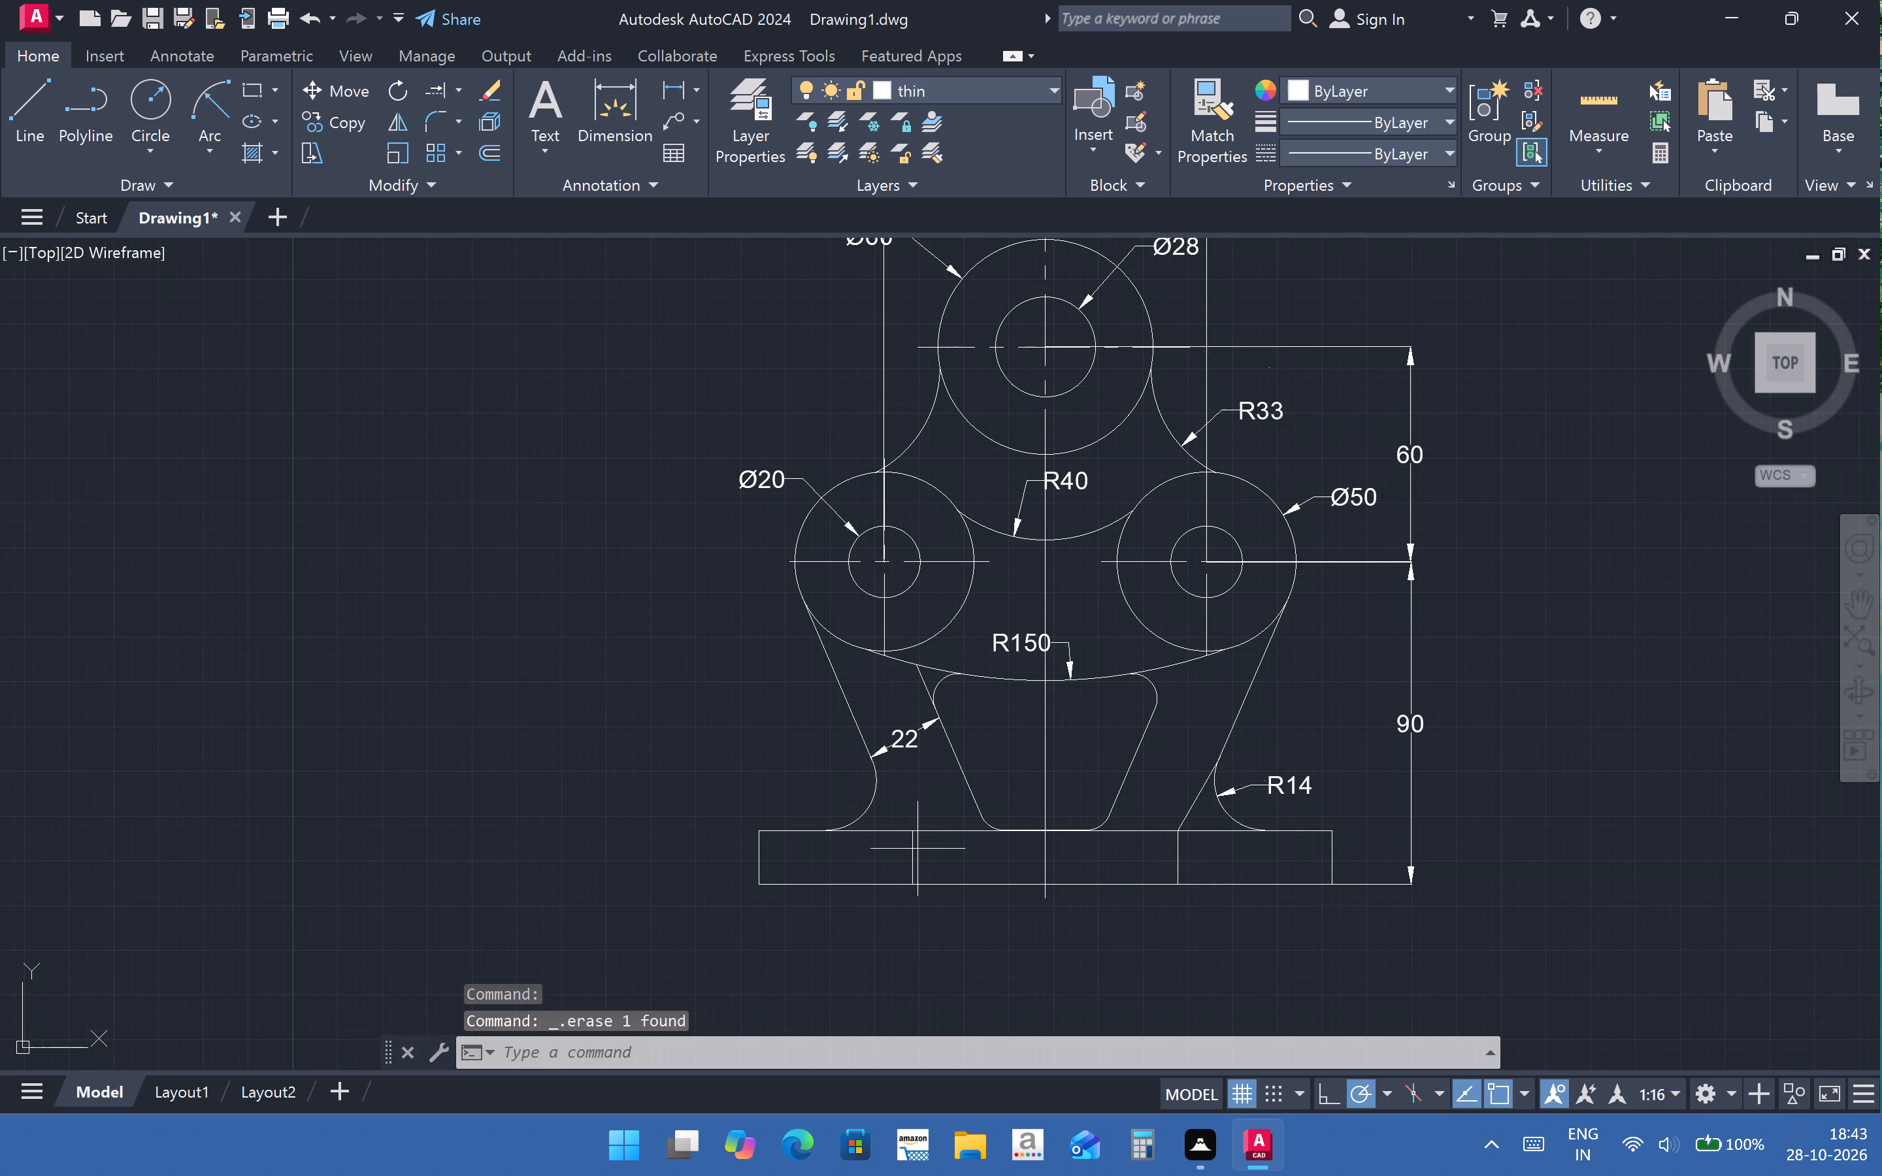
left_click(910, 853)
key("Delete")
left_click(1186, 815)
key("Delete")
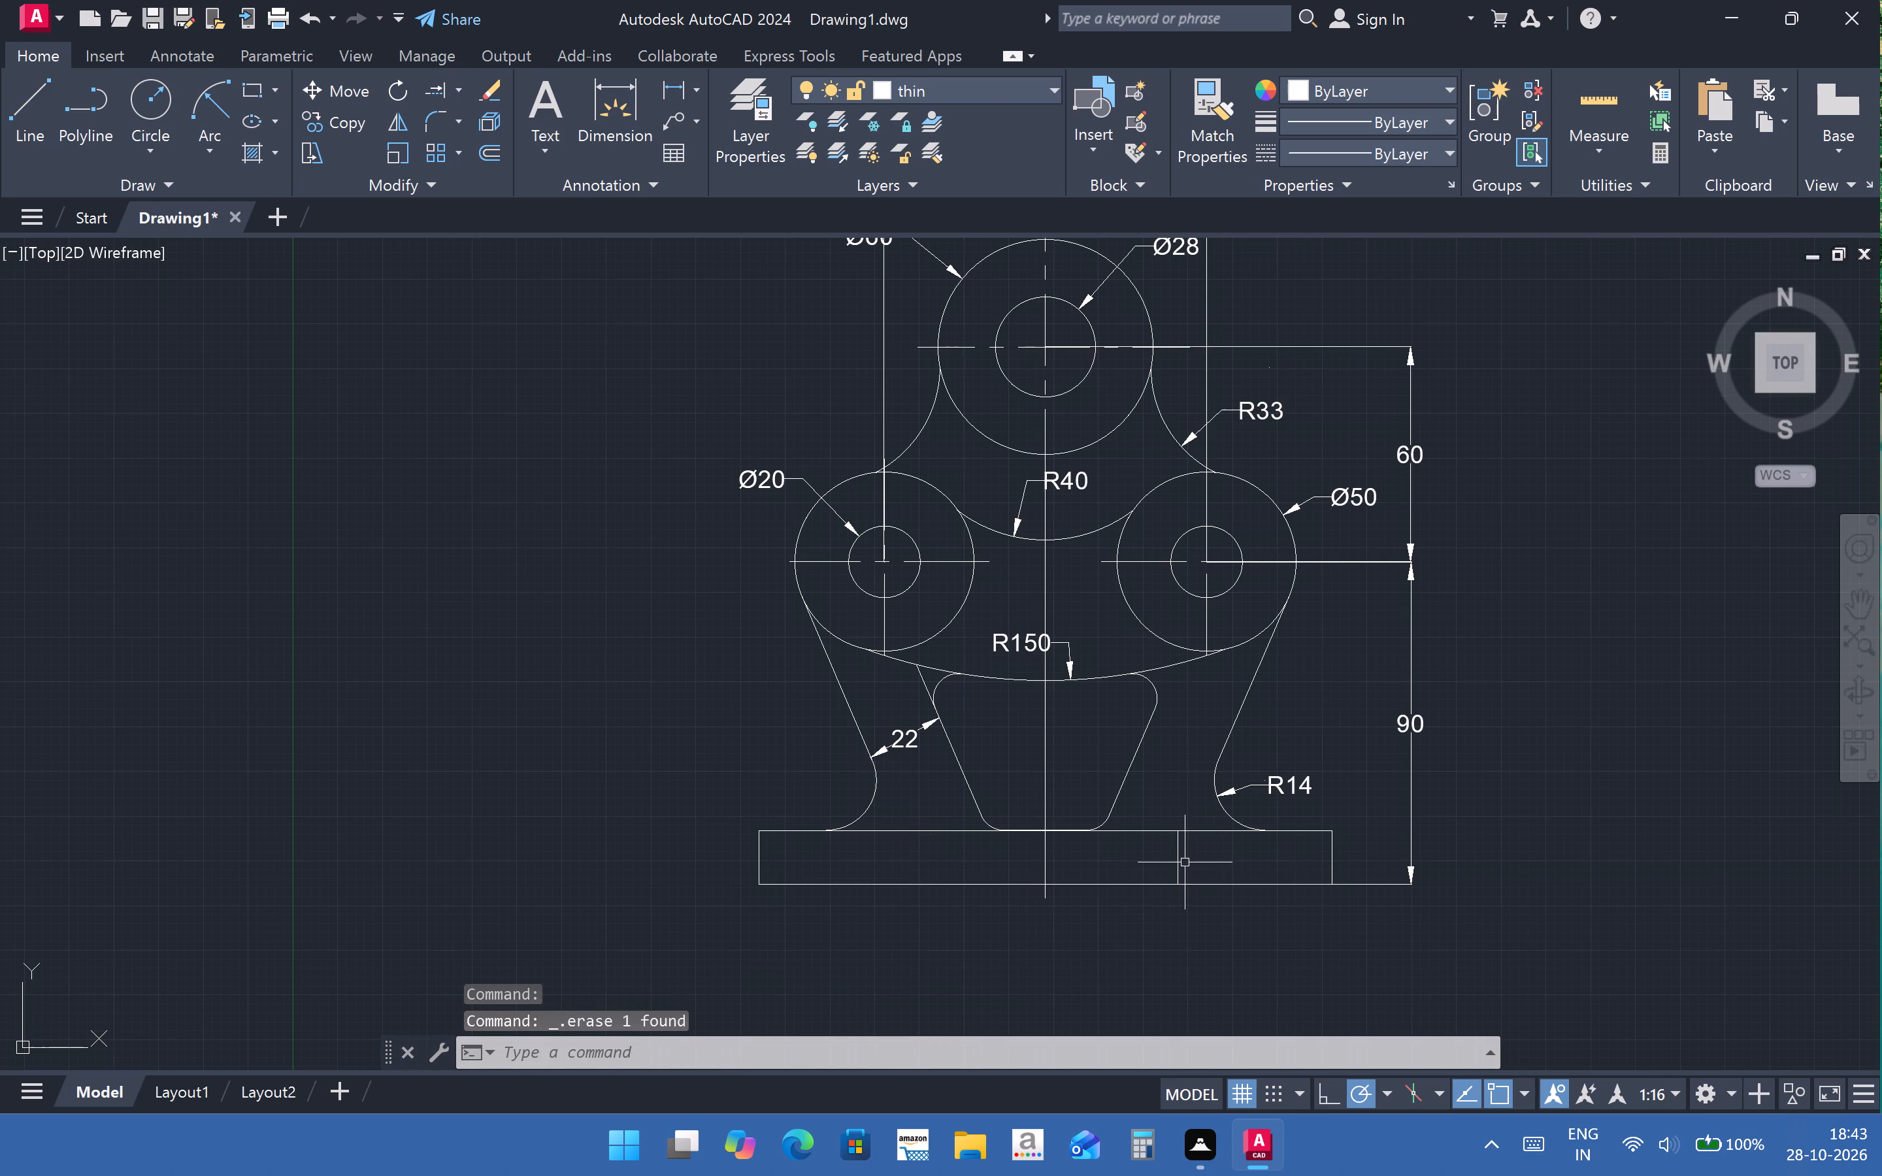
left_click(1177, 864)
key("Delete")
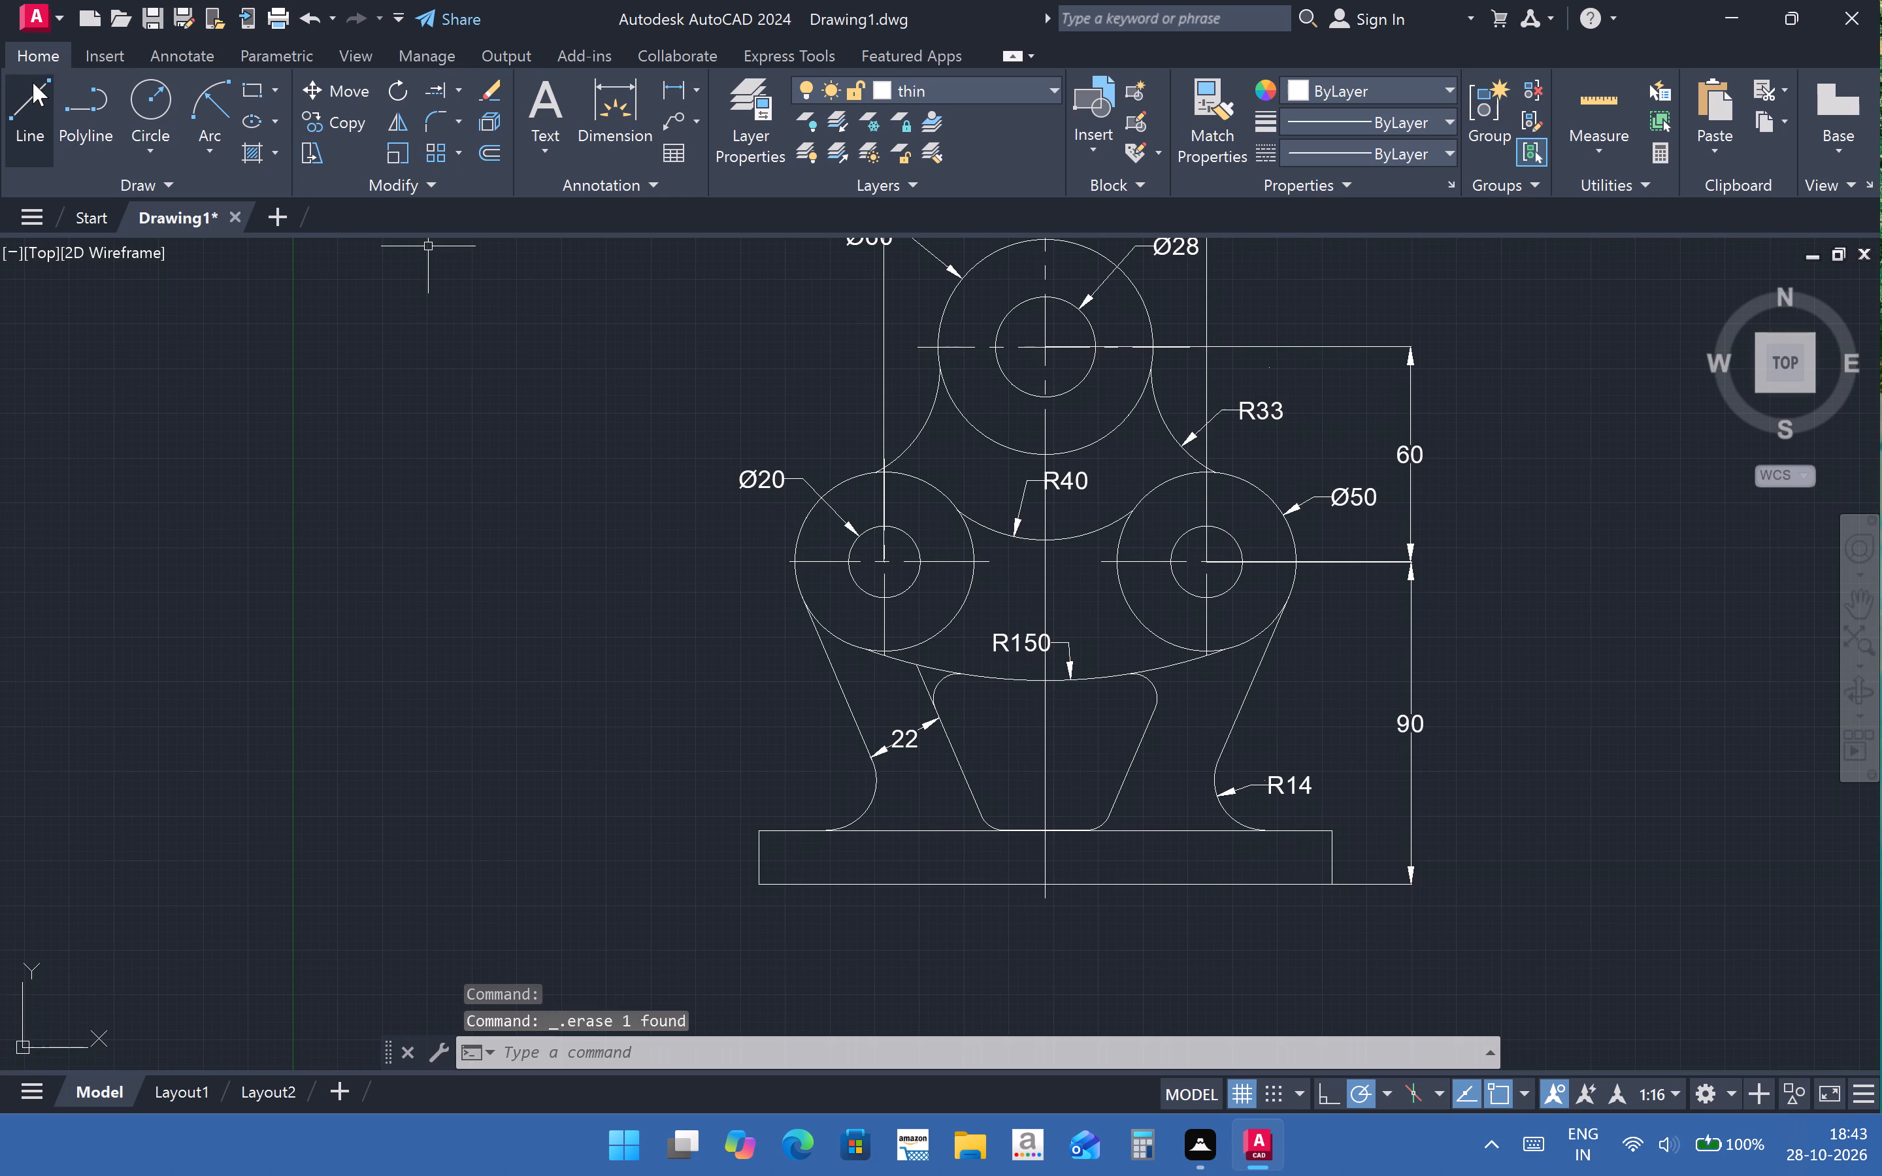
Draw a 40 mm horizontal line leftward along the base's bottom edge from its midpoint on the centreline.
left_click(33, 82)
left_click(1036, 889)
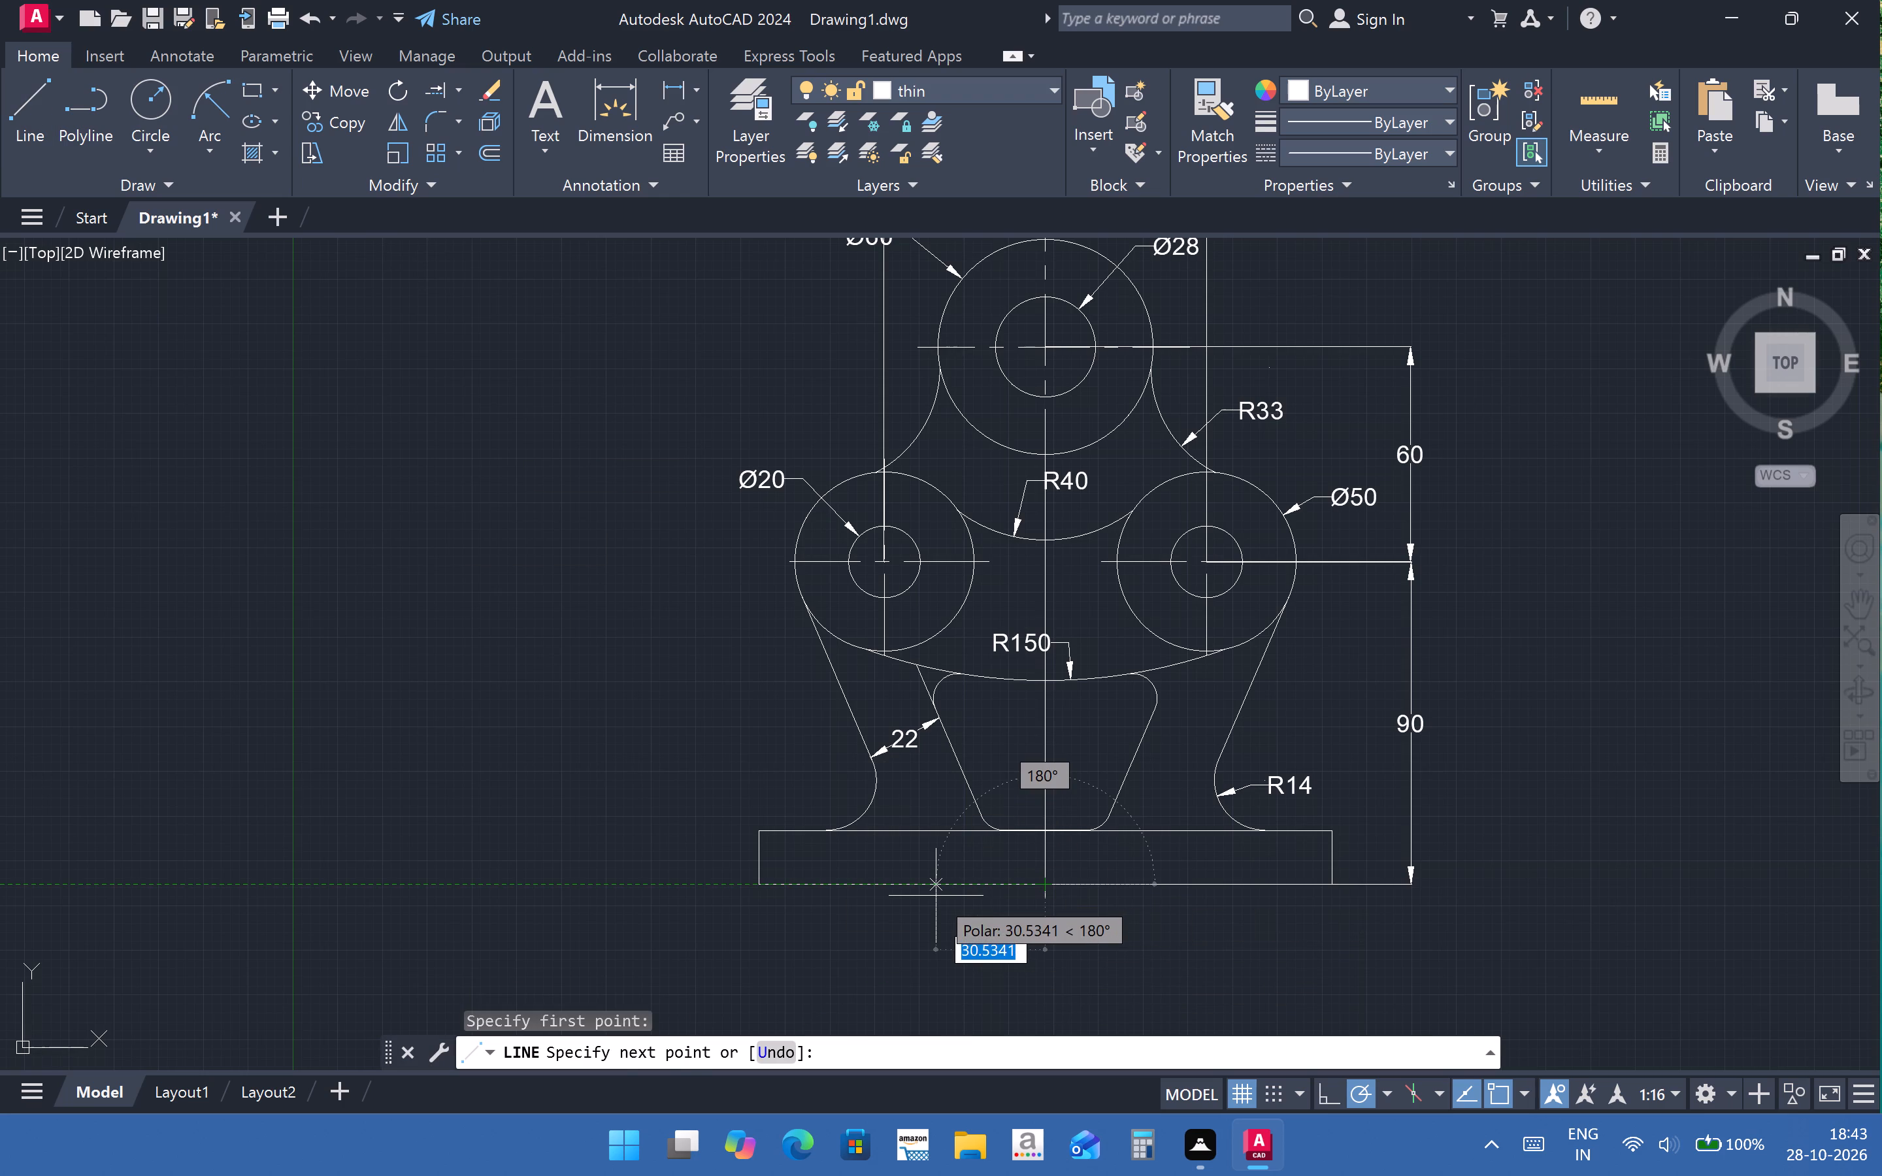
type("40")
key("Return")
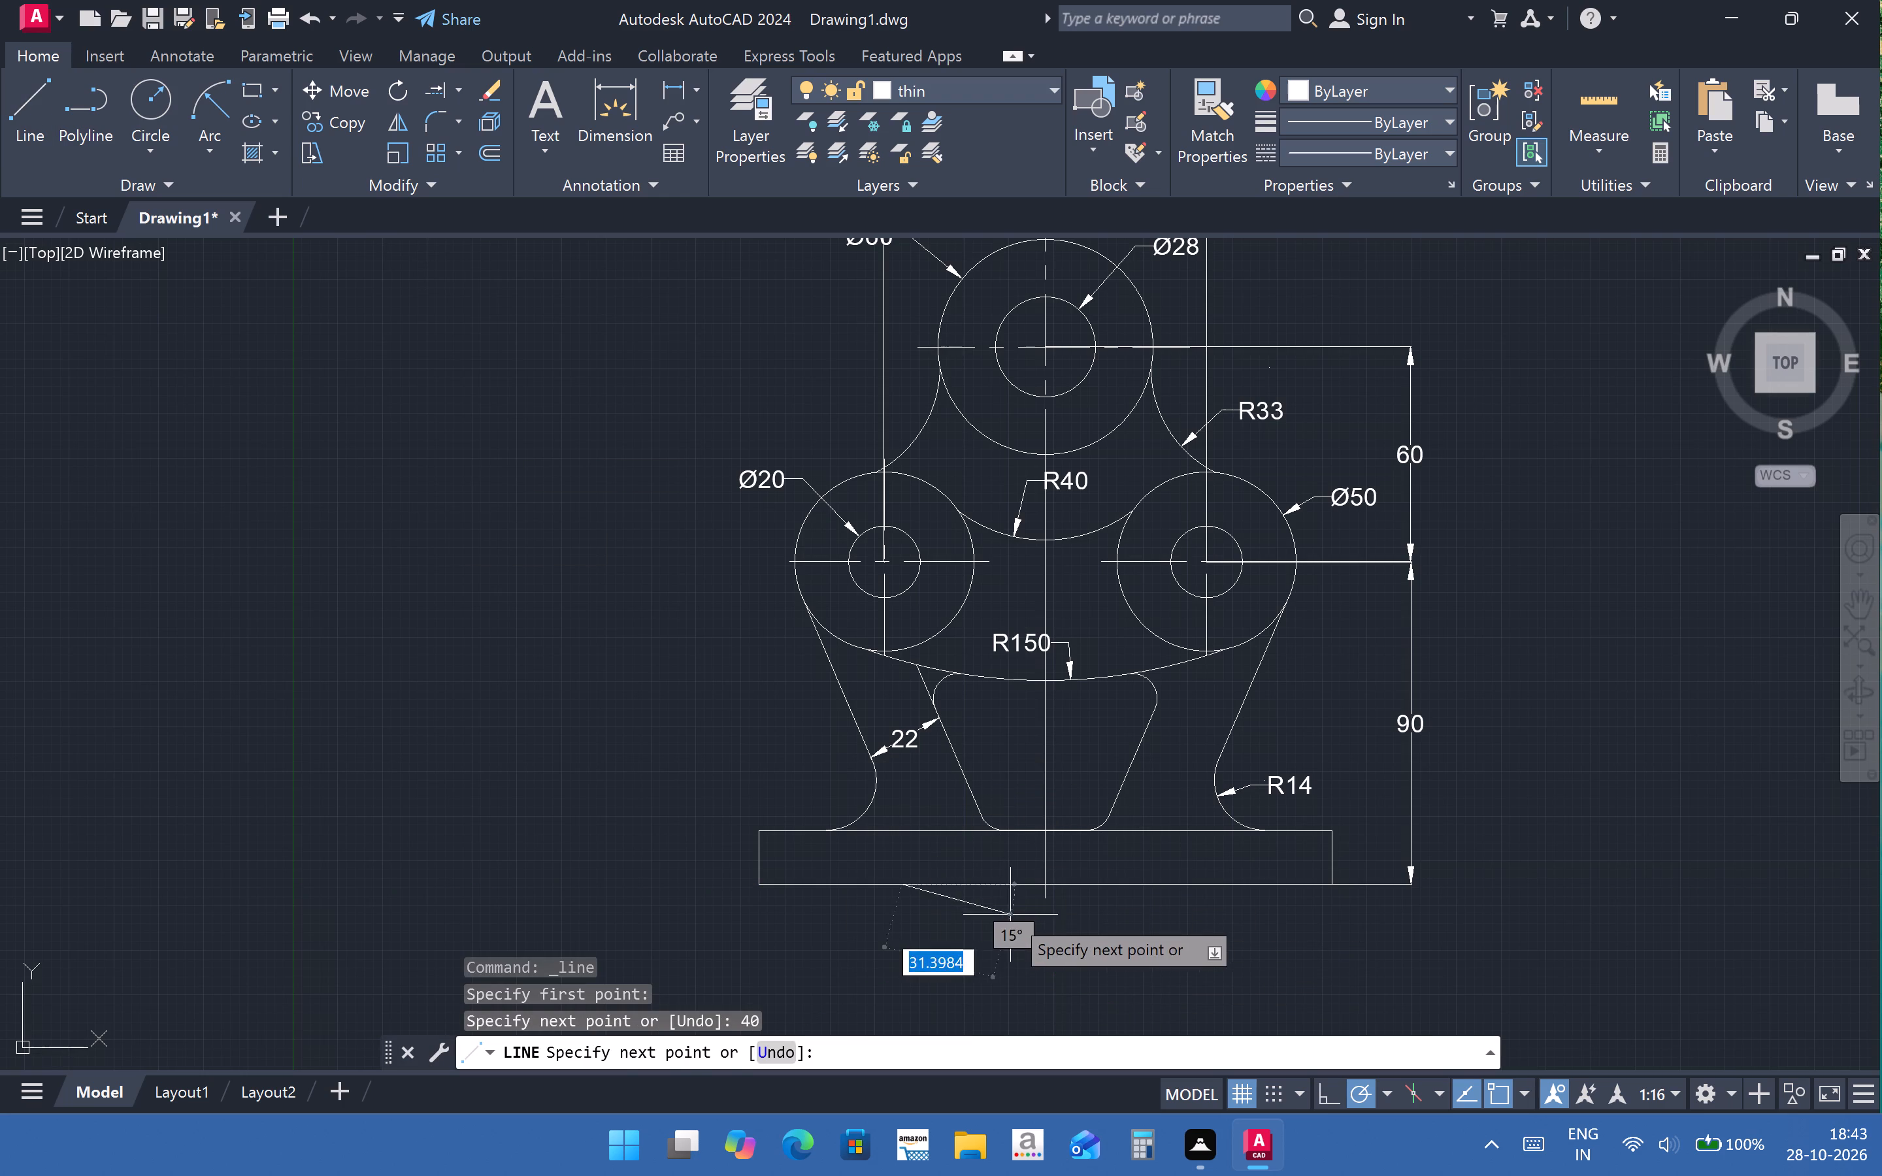
key("Escape")
Stretch the inner end of the 40 mm line on the base's bottom edge 40 mm to the right of the centreline.
left_click(1037, 888)
left_click_drag(1049, 884, 1065, 883)
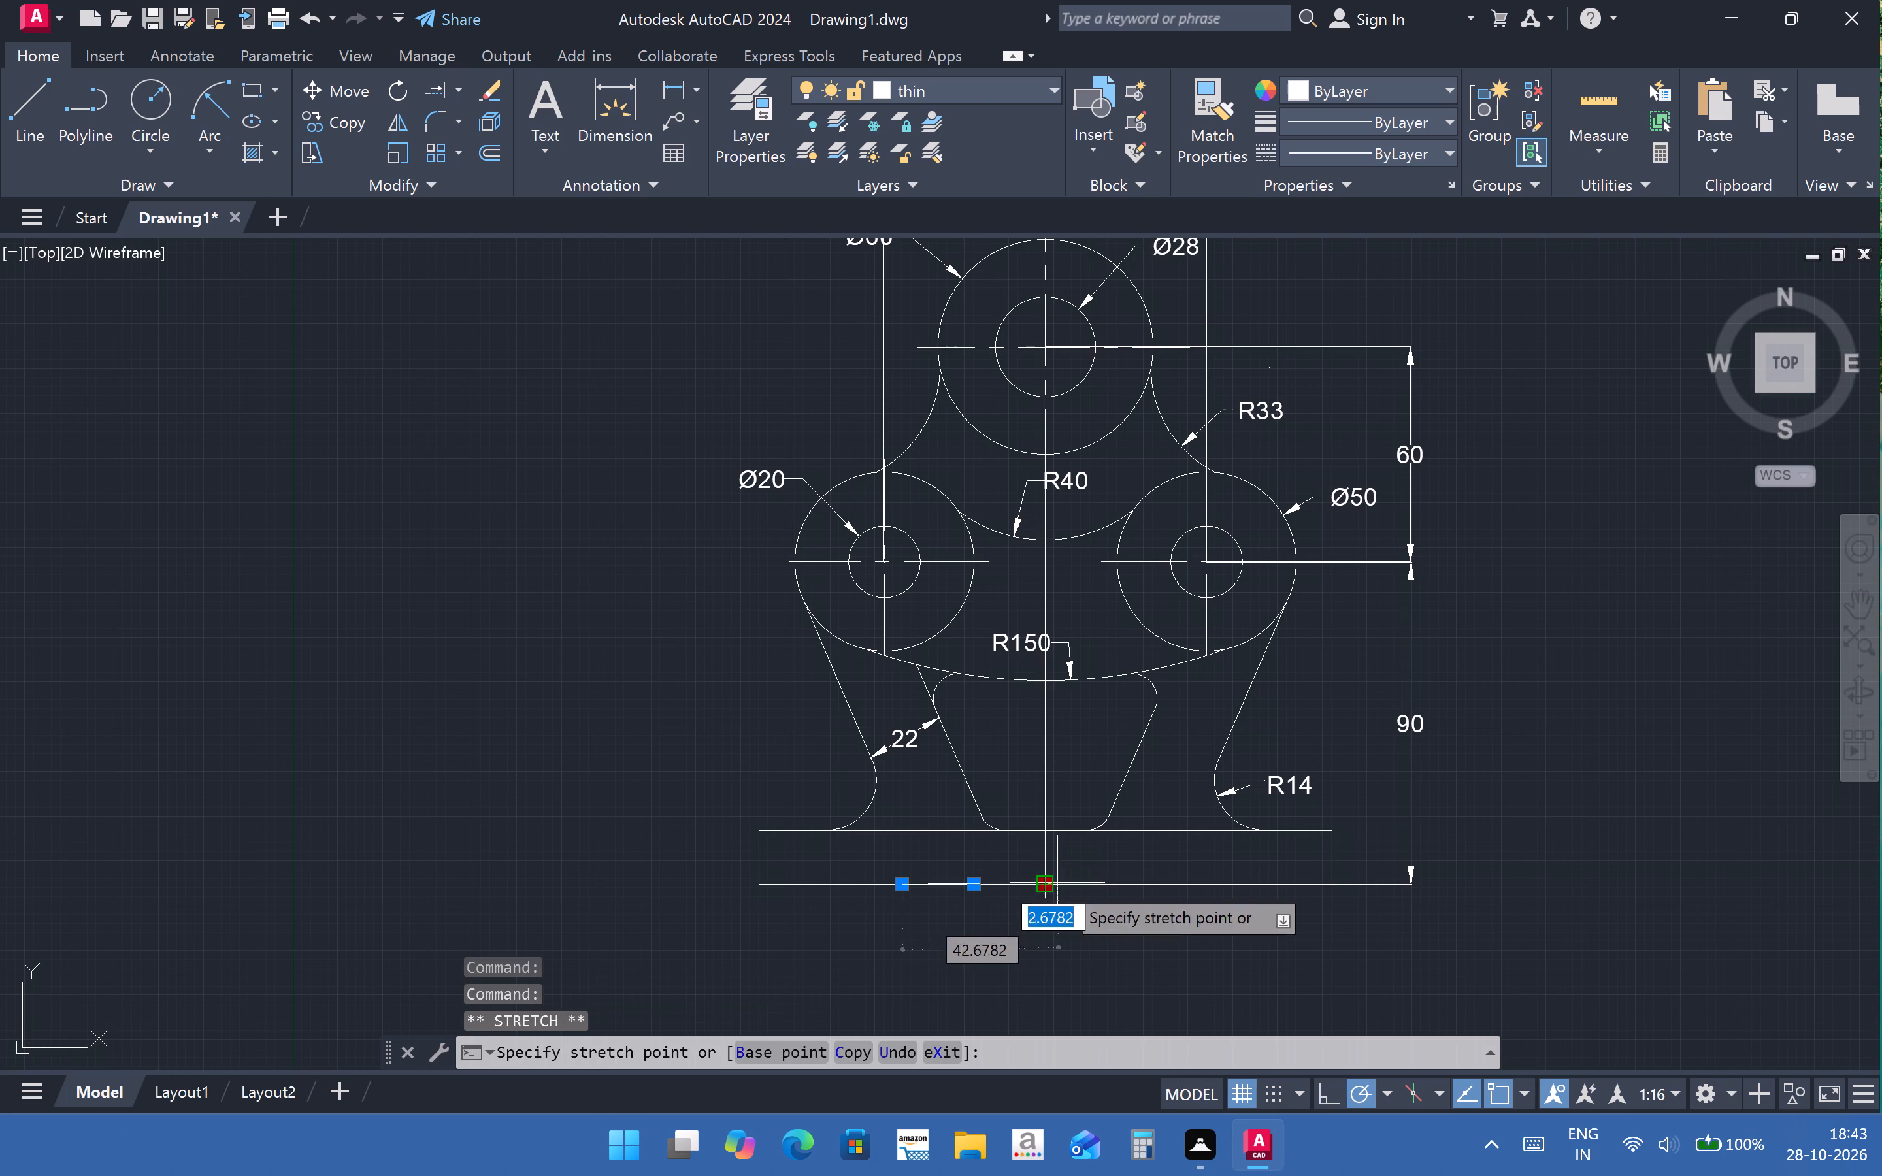
left_click_drag(1065, 883, 1124, 877)
type("40")
key("Return")
Draw a vertical line up through the base from the reference line's left end, continuing along the slope of the left leg's outer line.
left_click(27, 124)
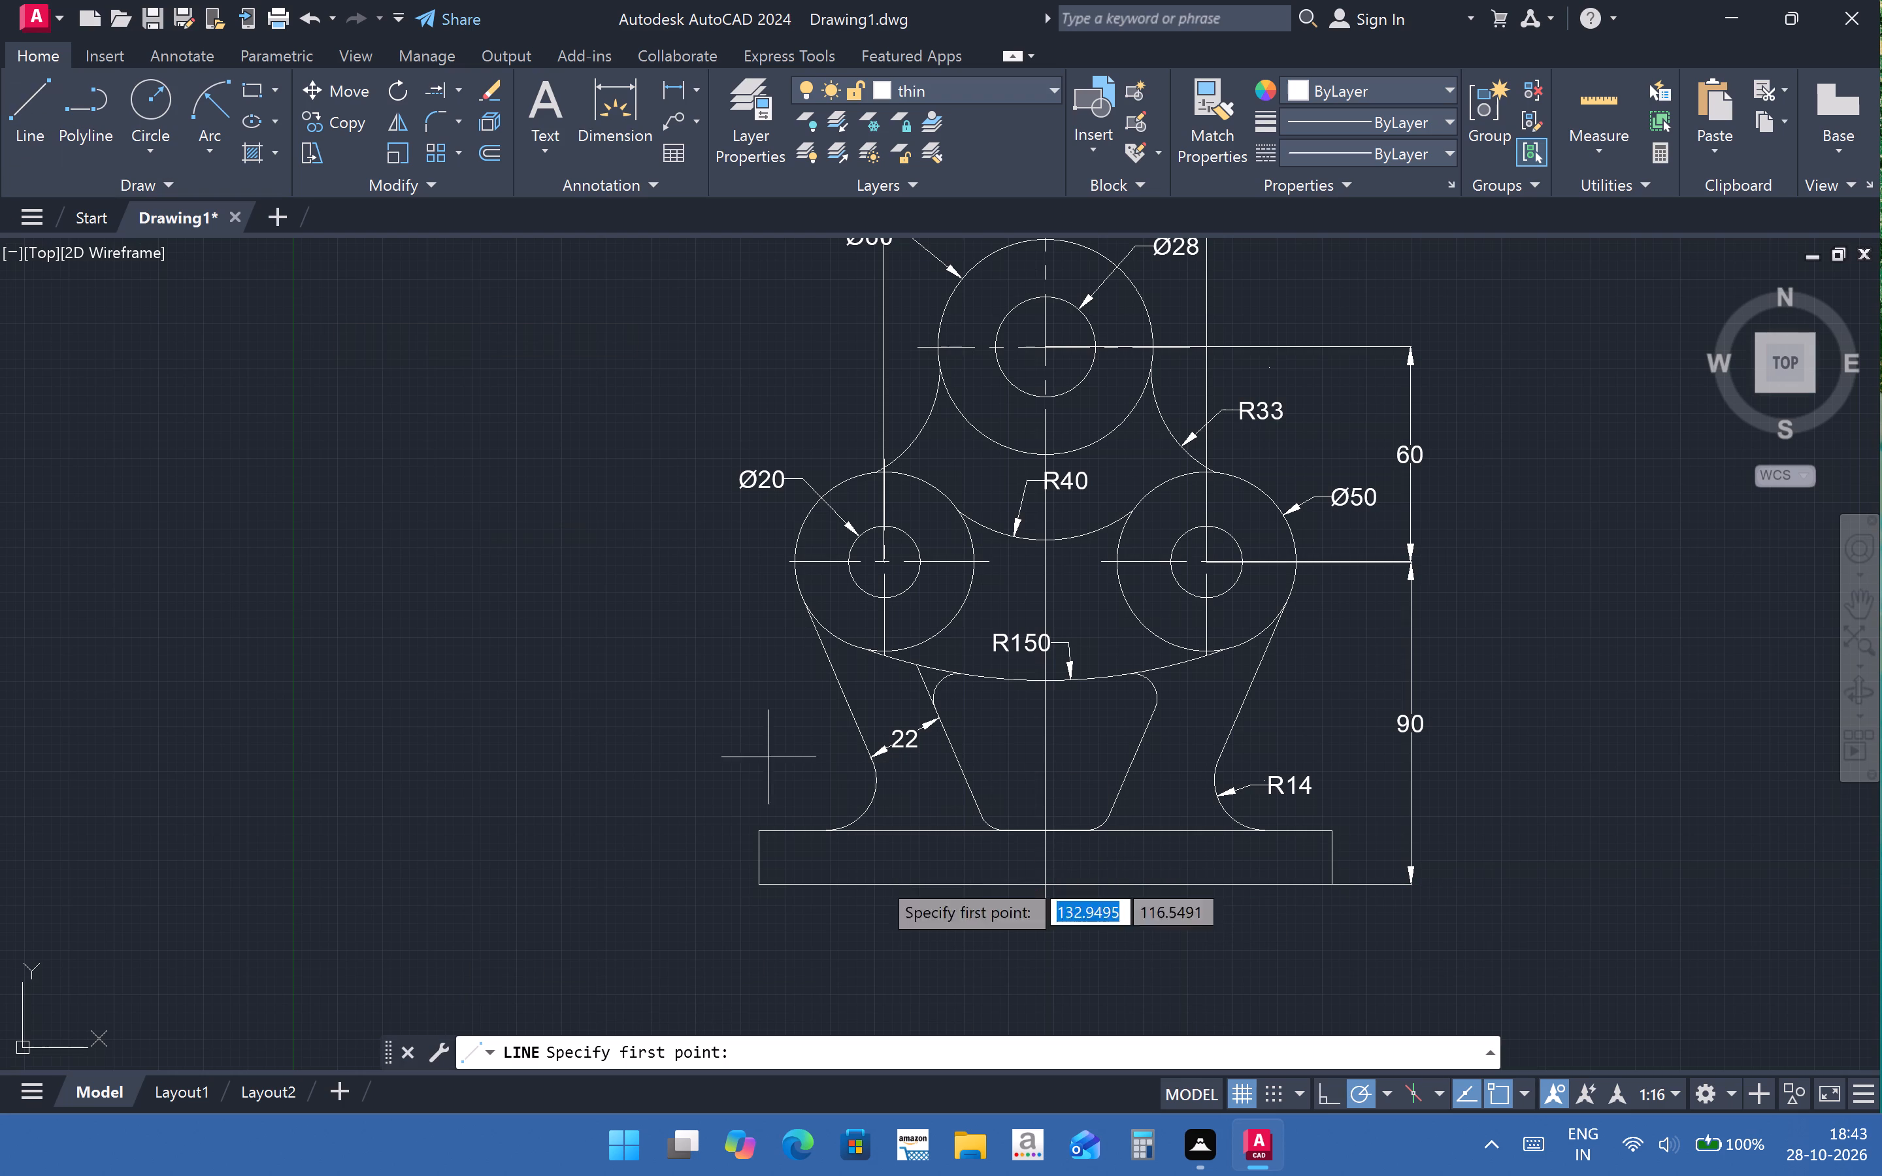
left_click(901, 886)
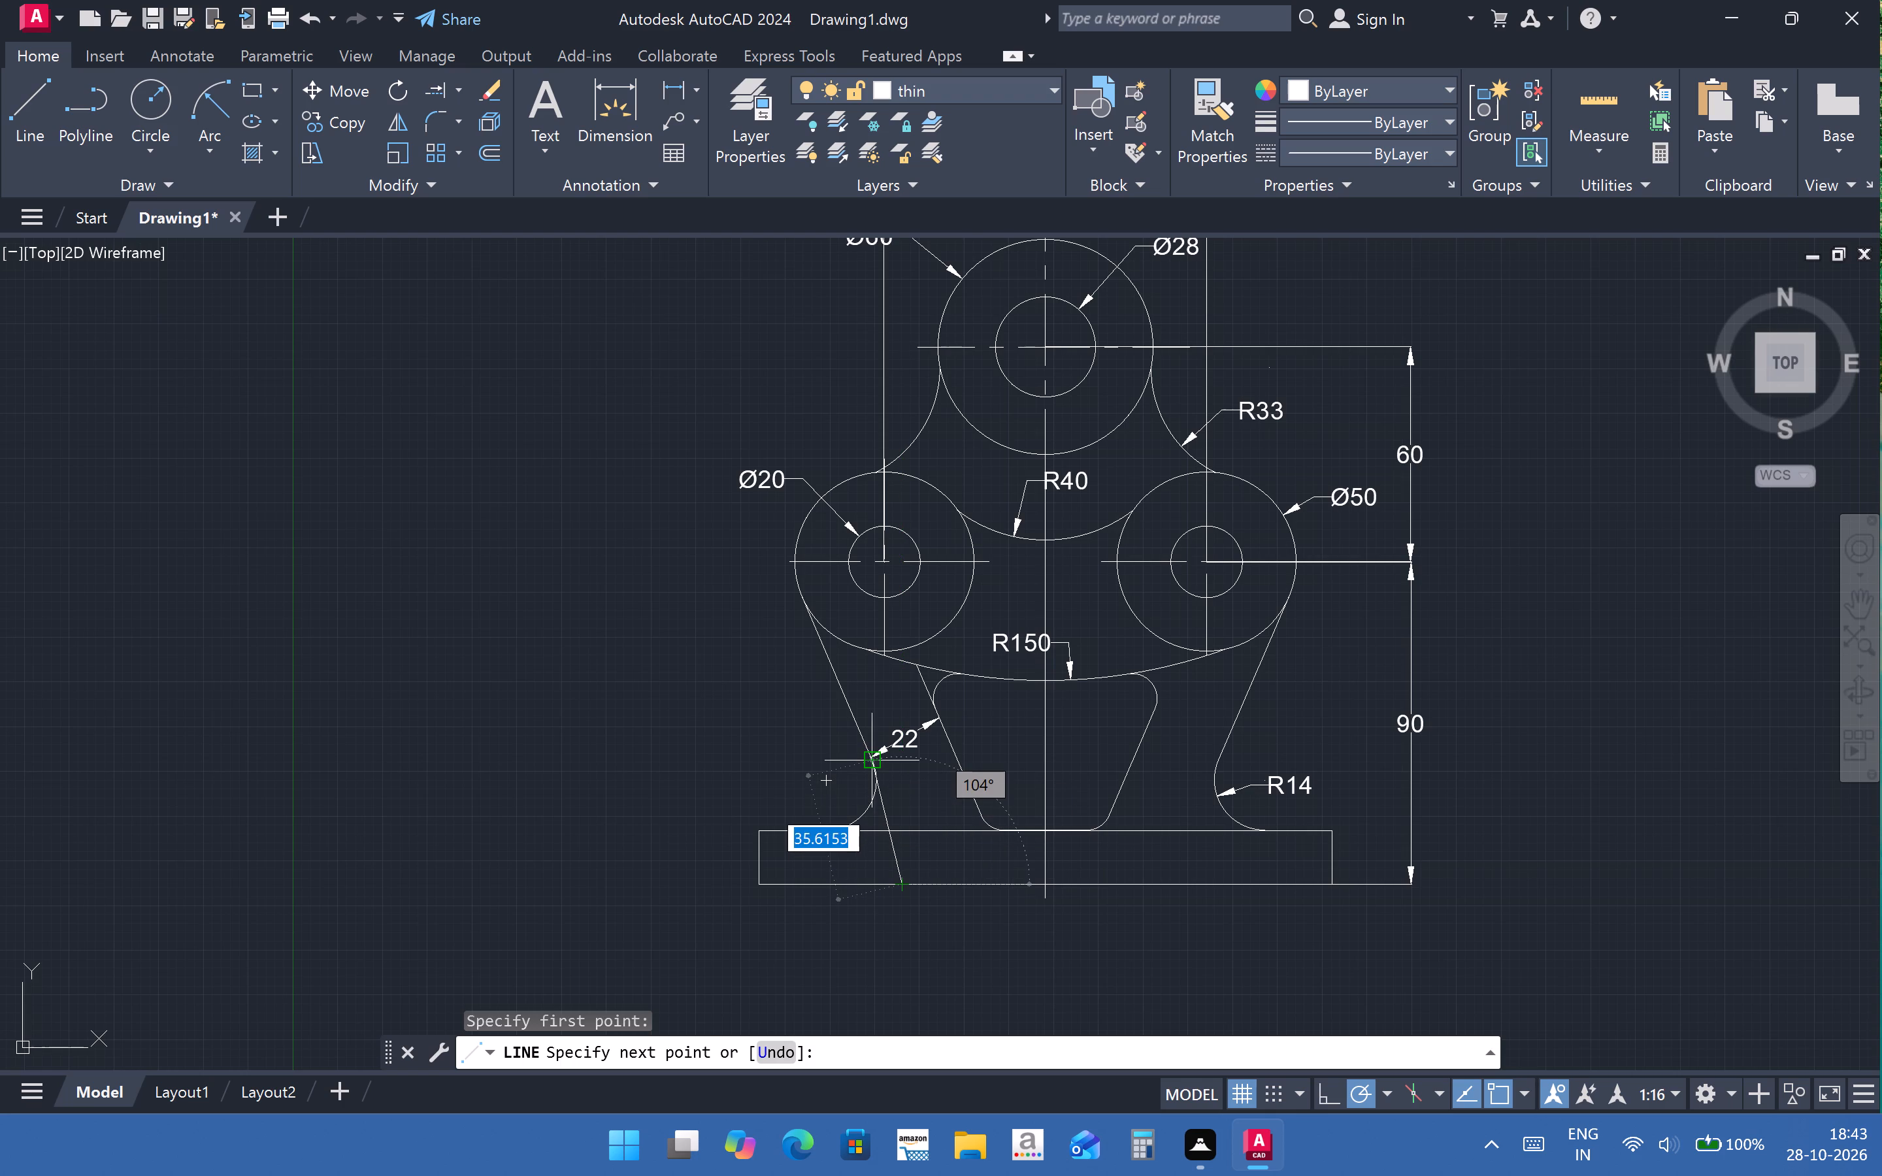
left_click(902, 845)
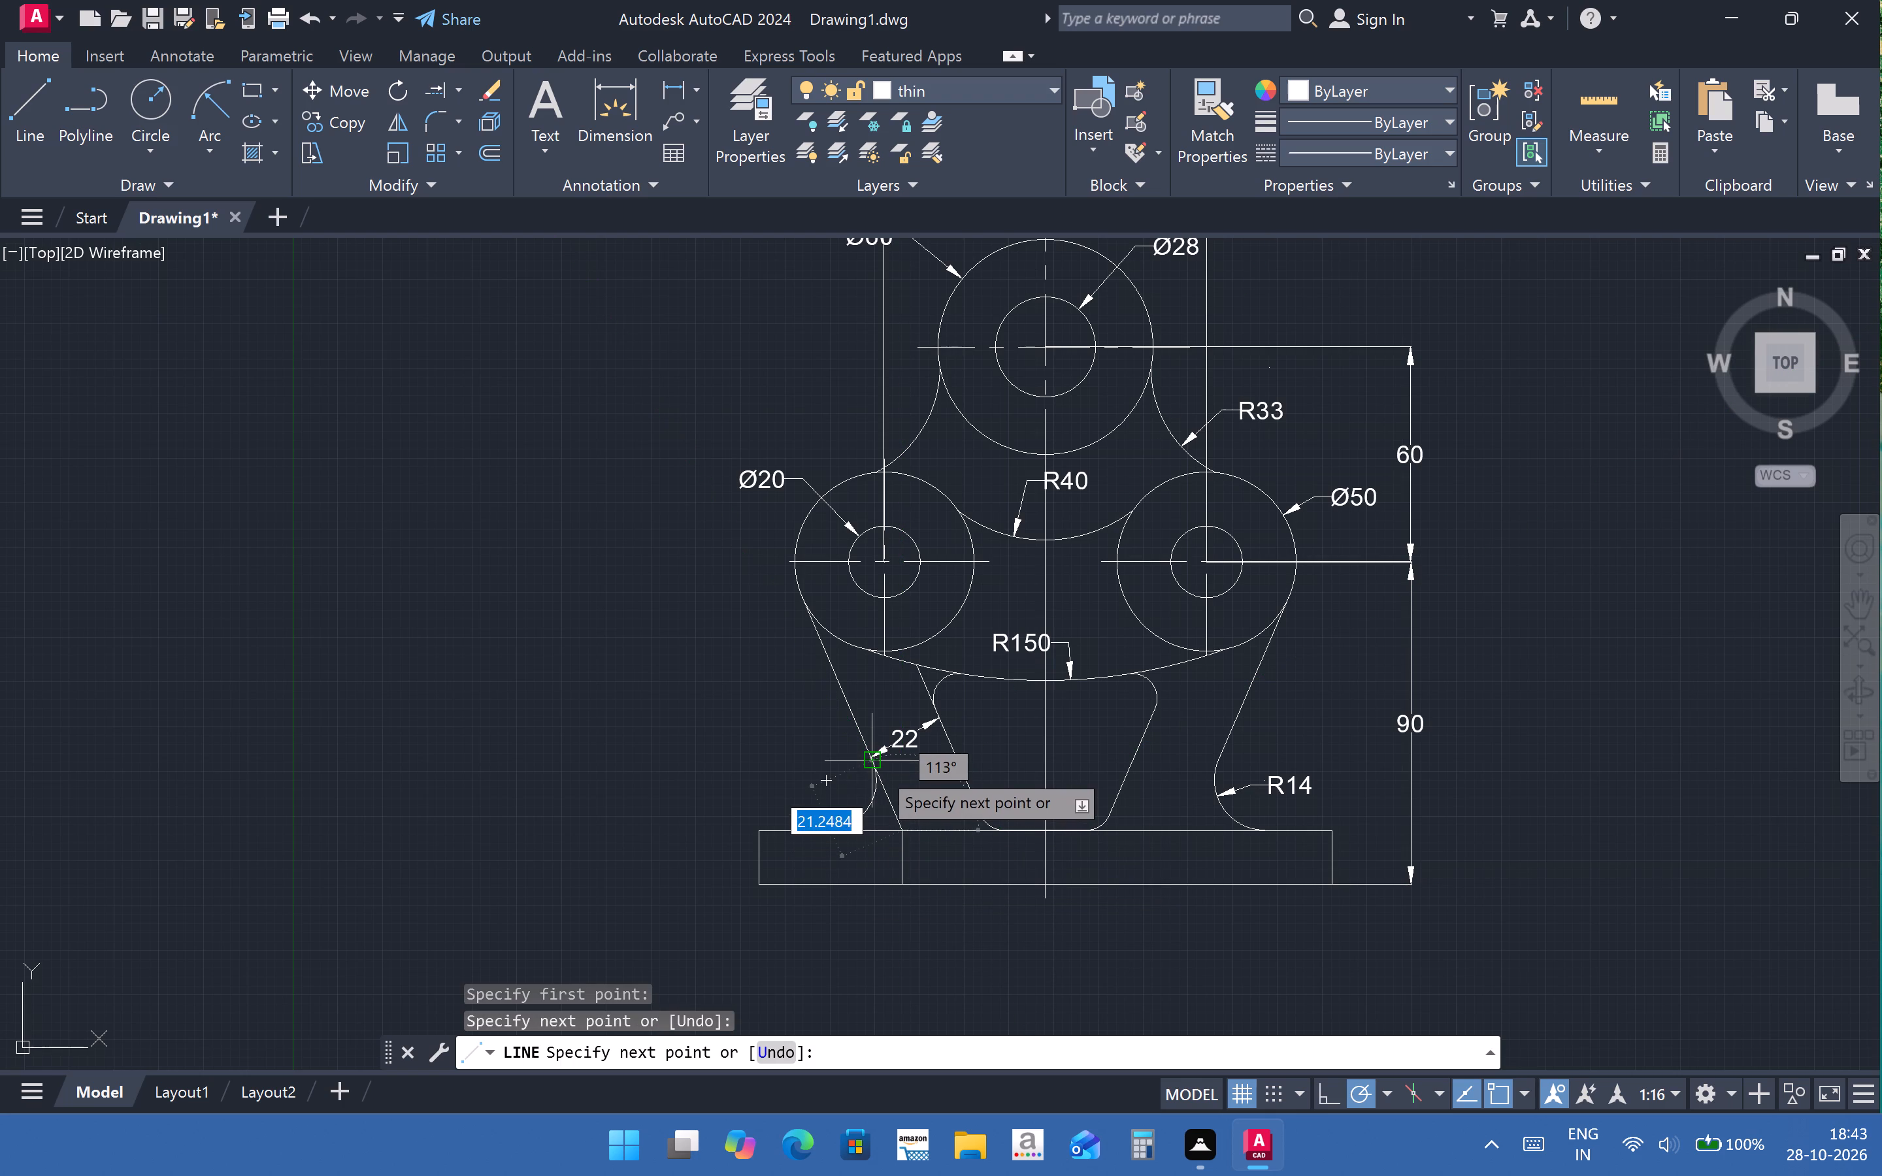
left_click(857, 721)
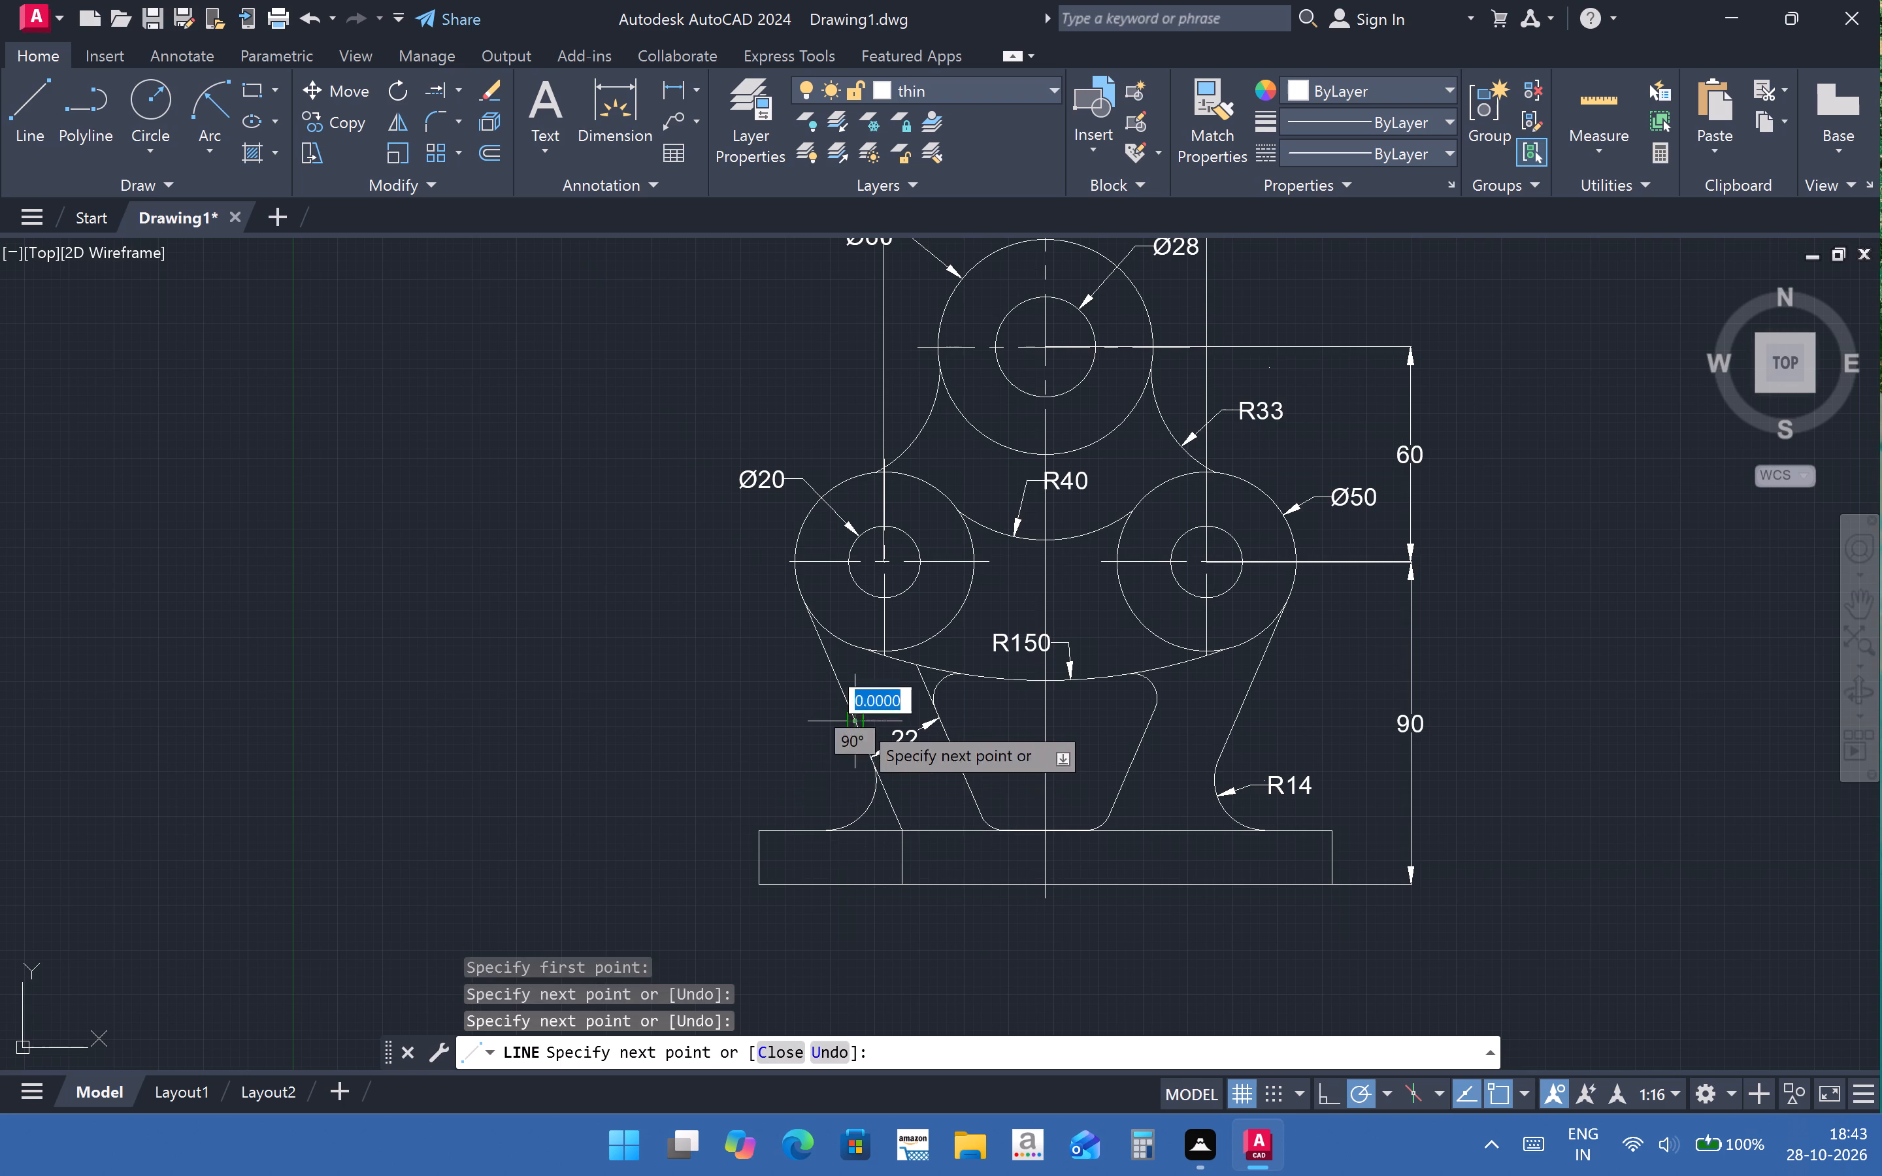
key("Escape")
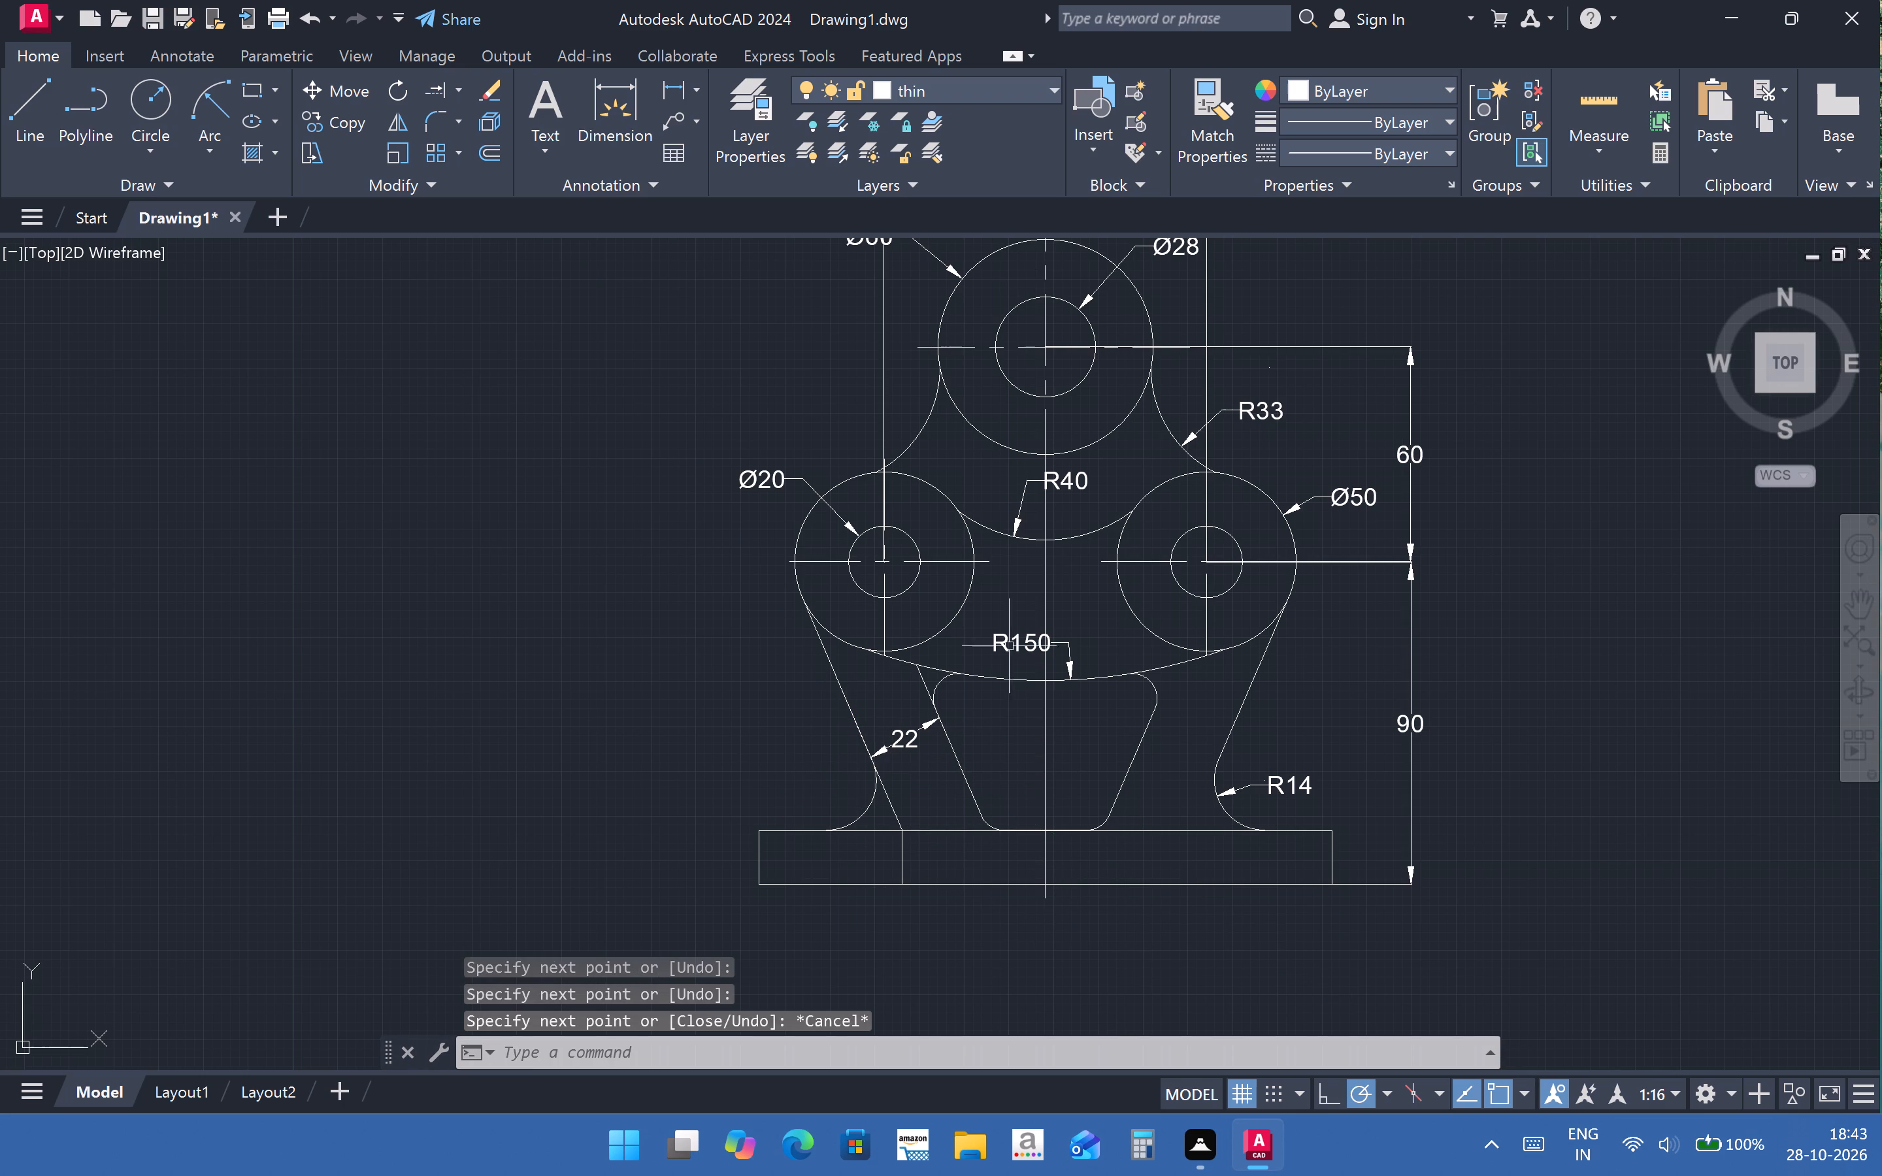
Mirror the vertical base line and sloping leg extension about the bracket's vertical centreline, keeping the originals.
left_click(896, 811)
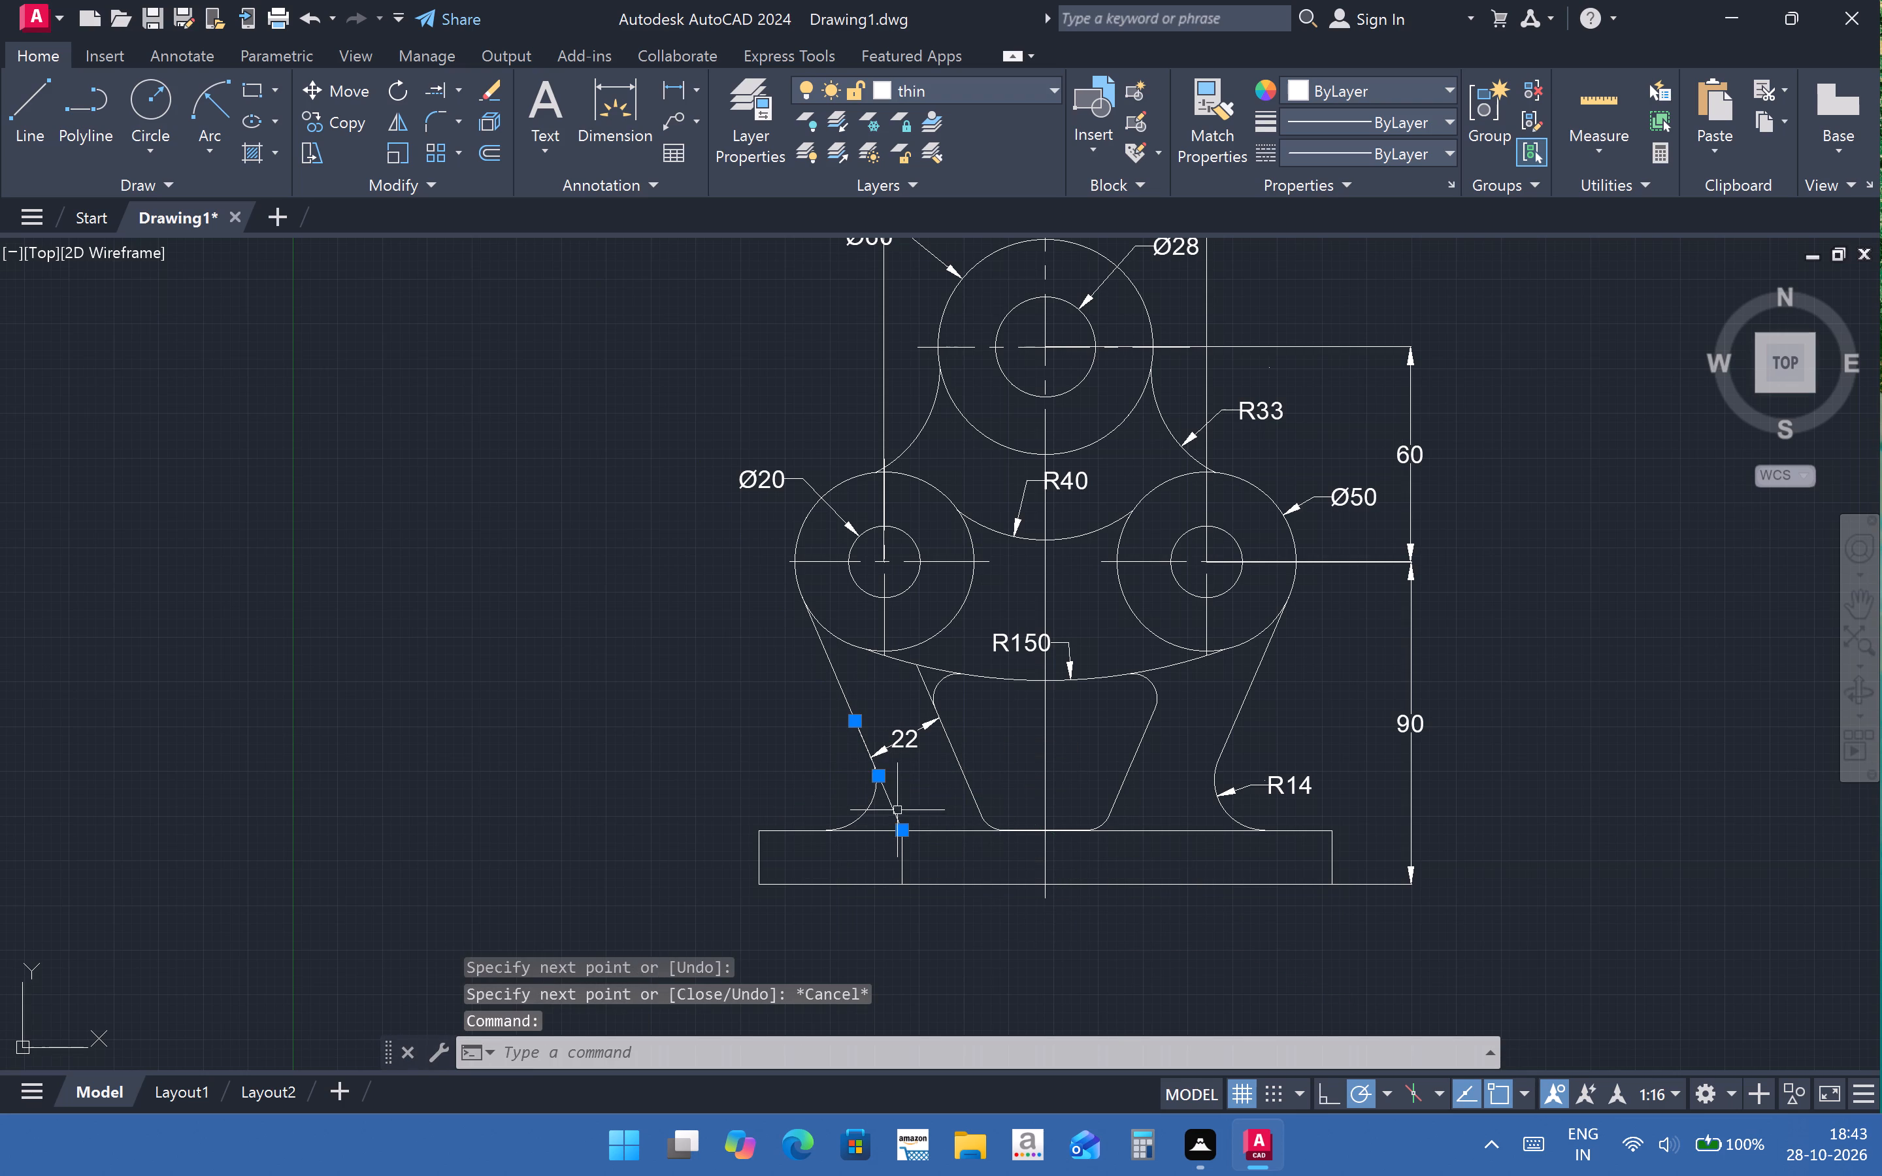
left_click(903, 865)
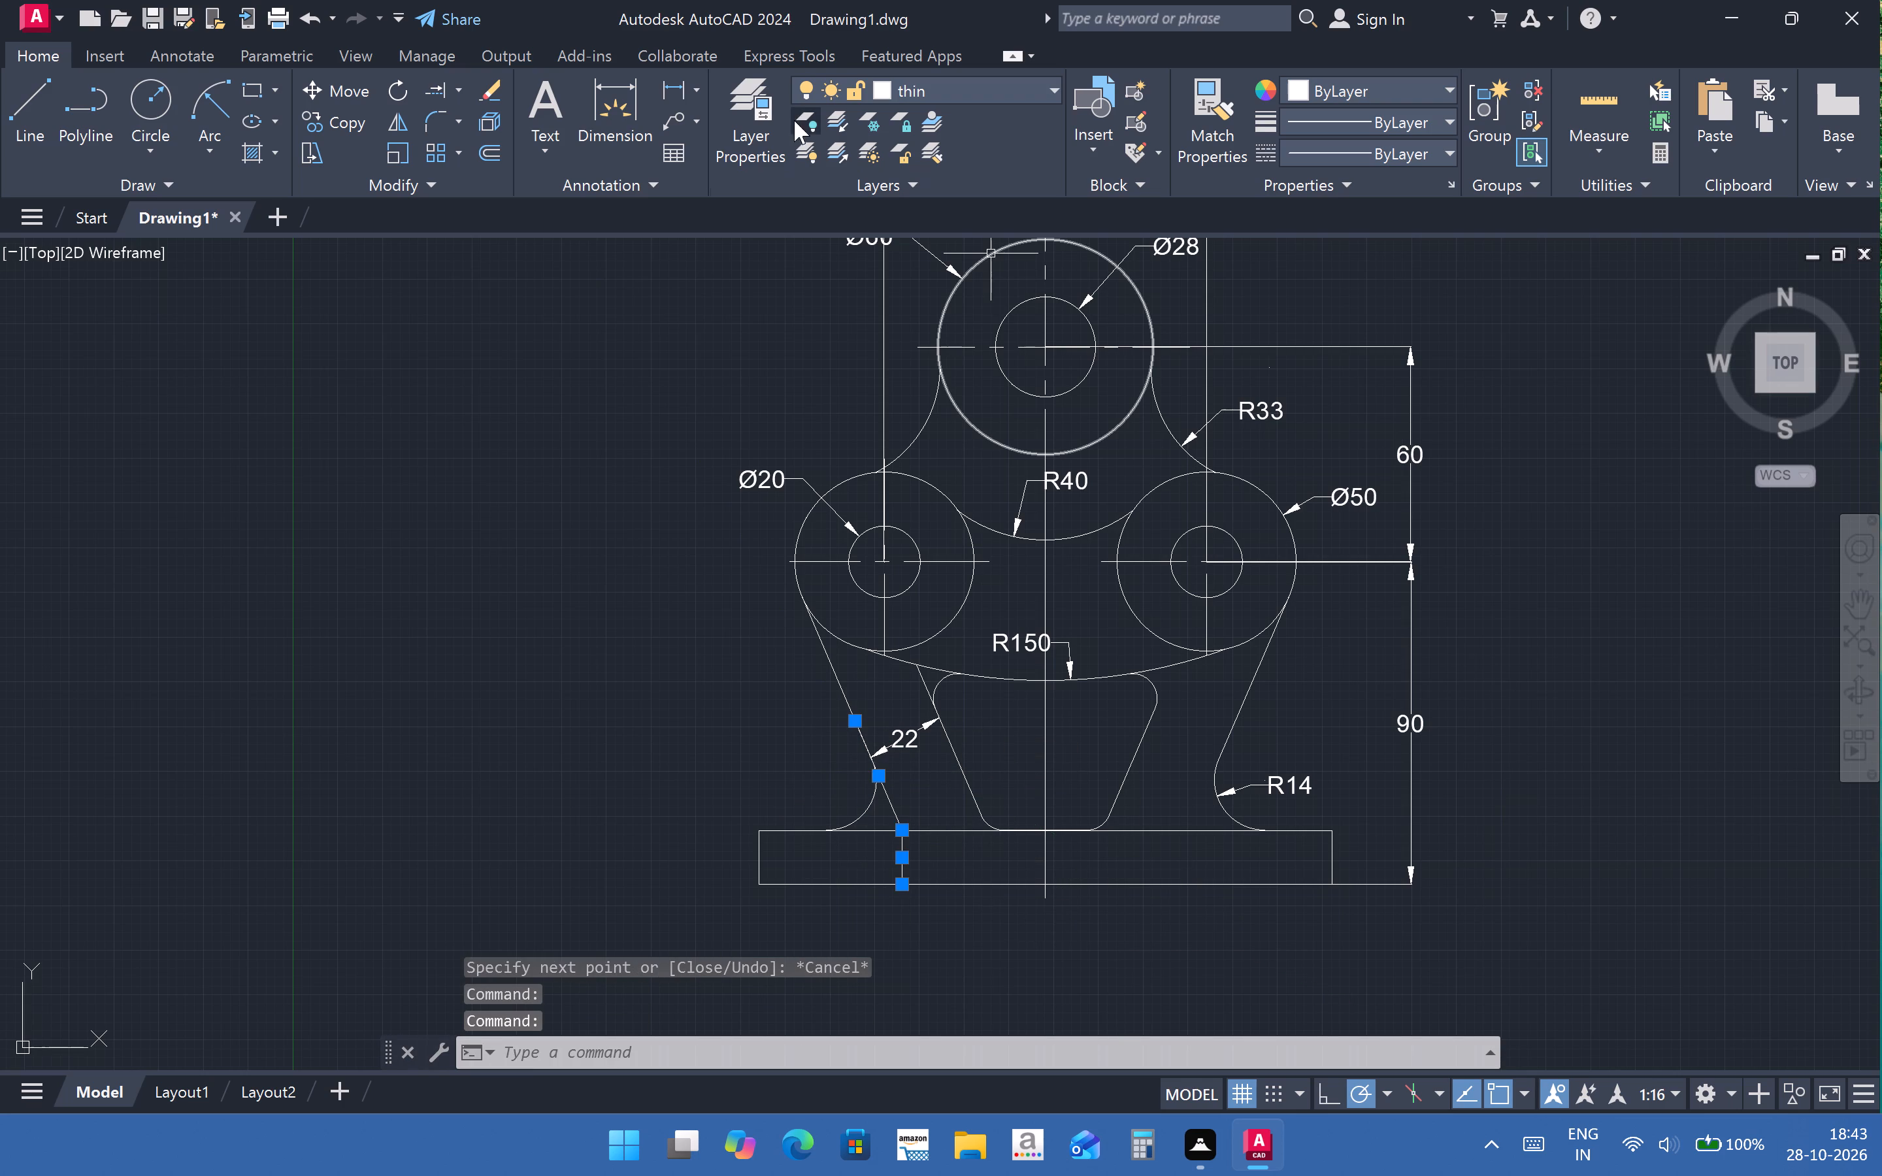
left_click(394, 121)
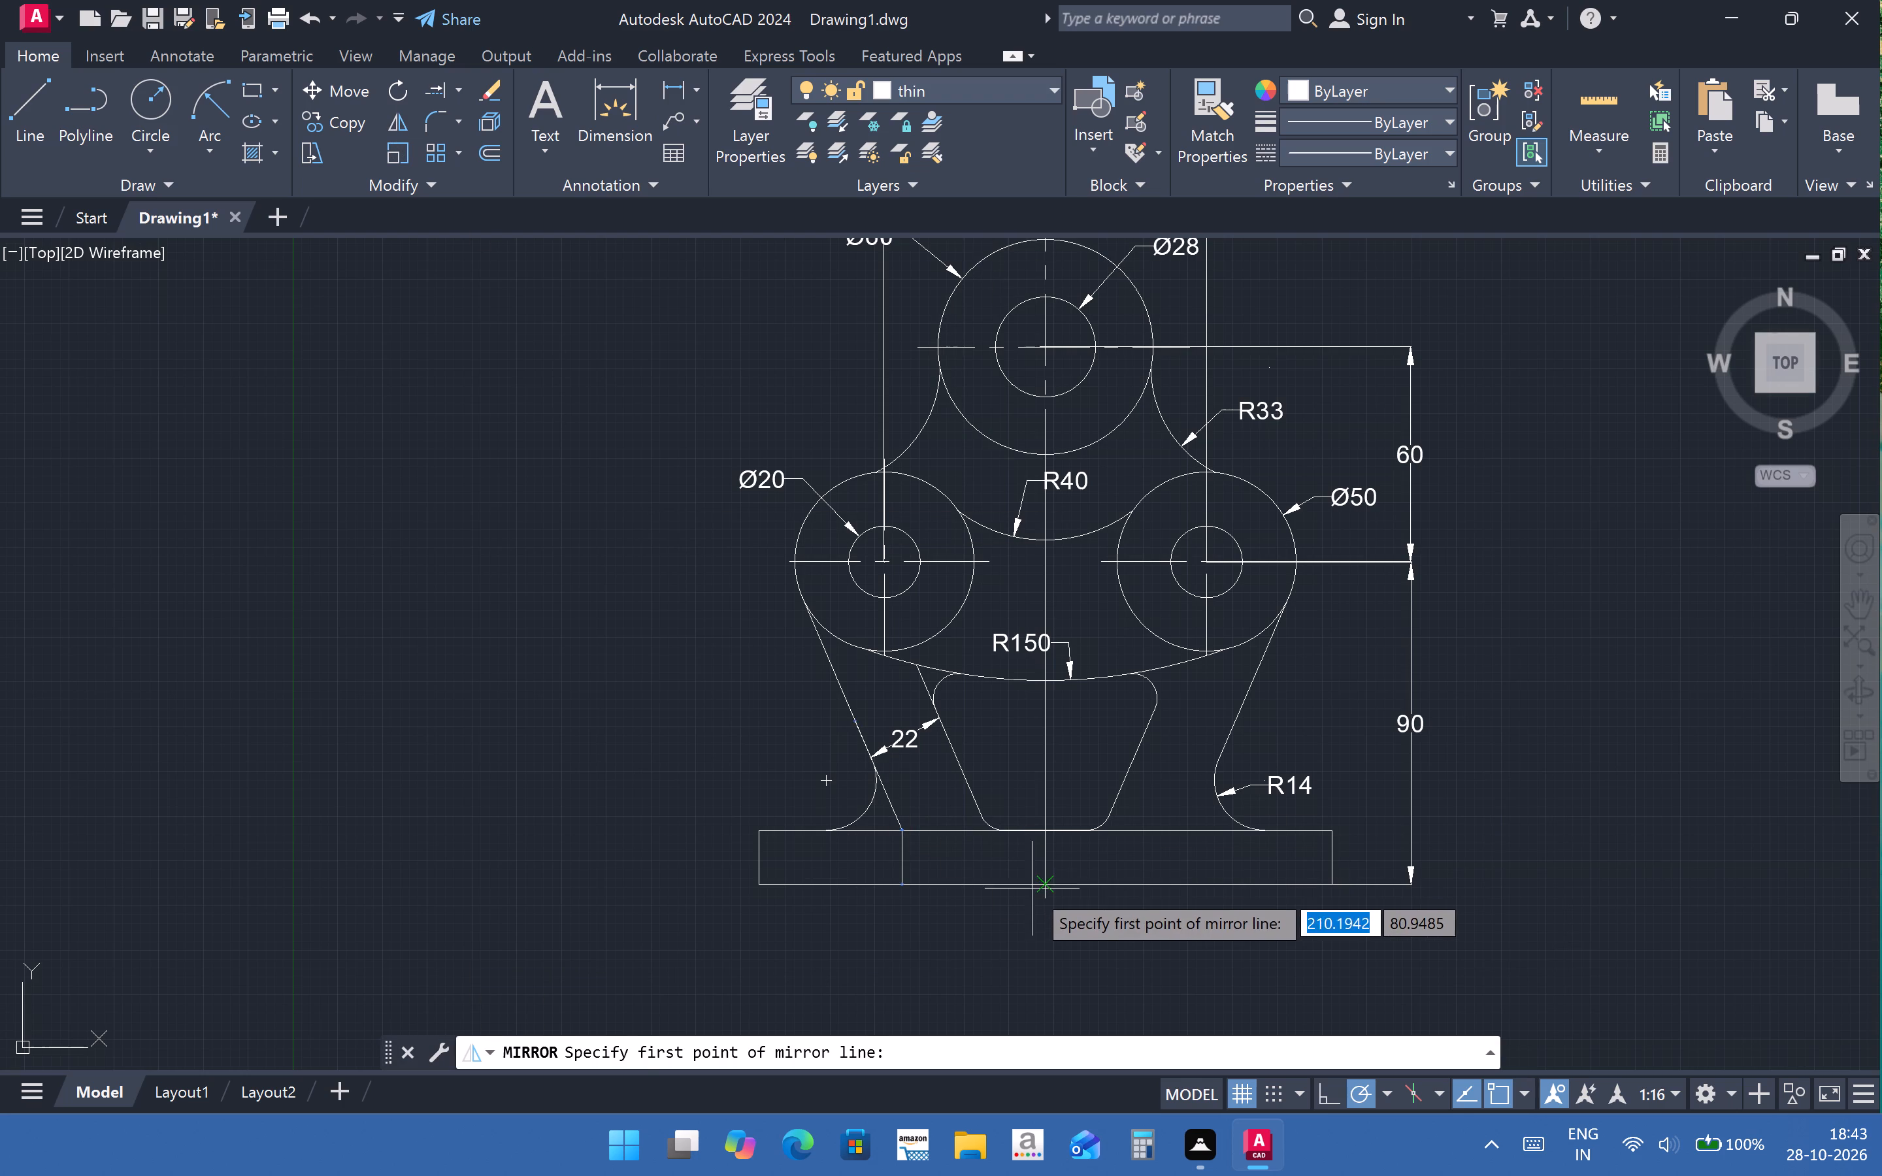
left_click(1038, 889)
left_click(1052, 815)
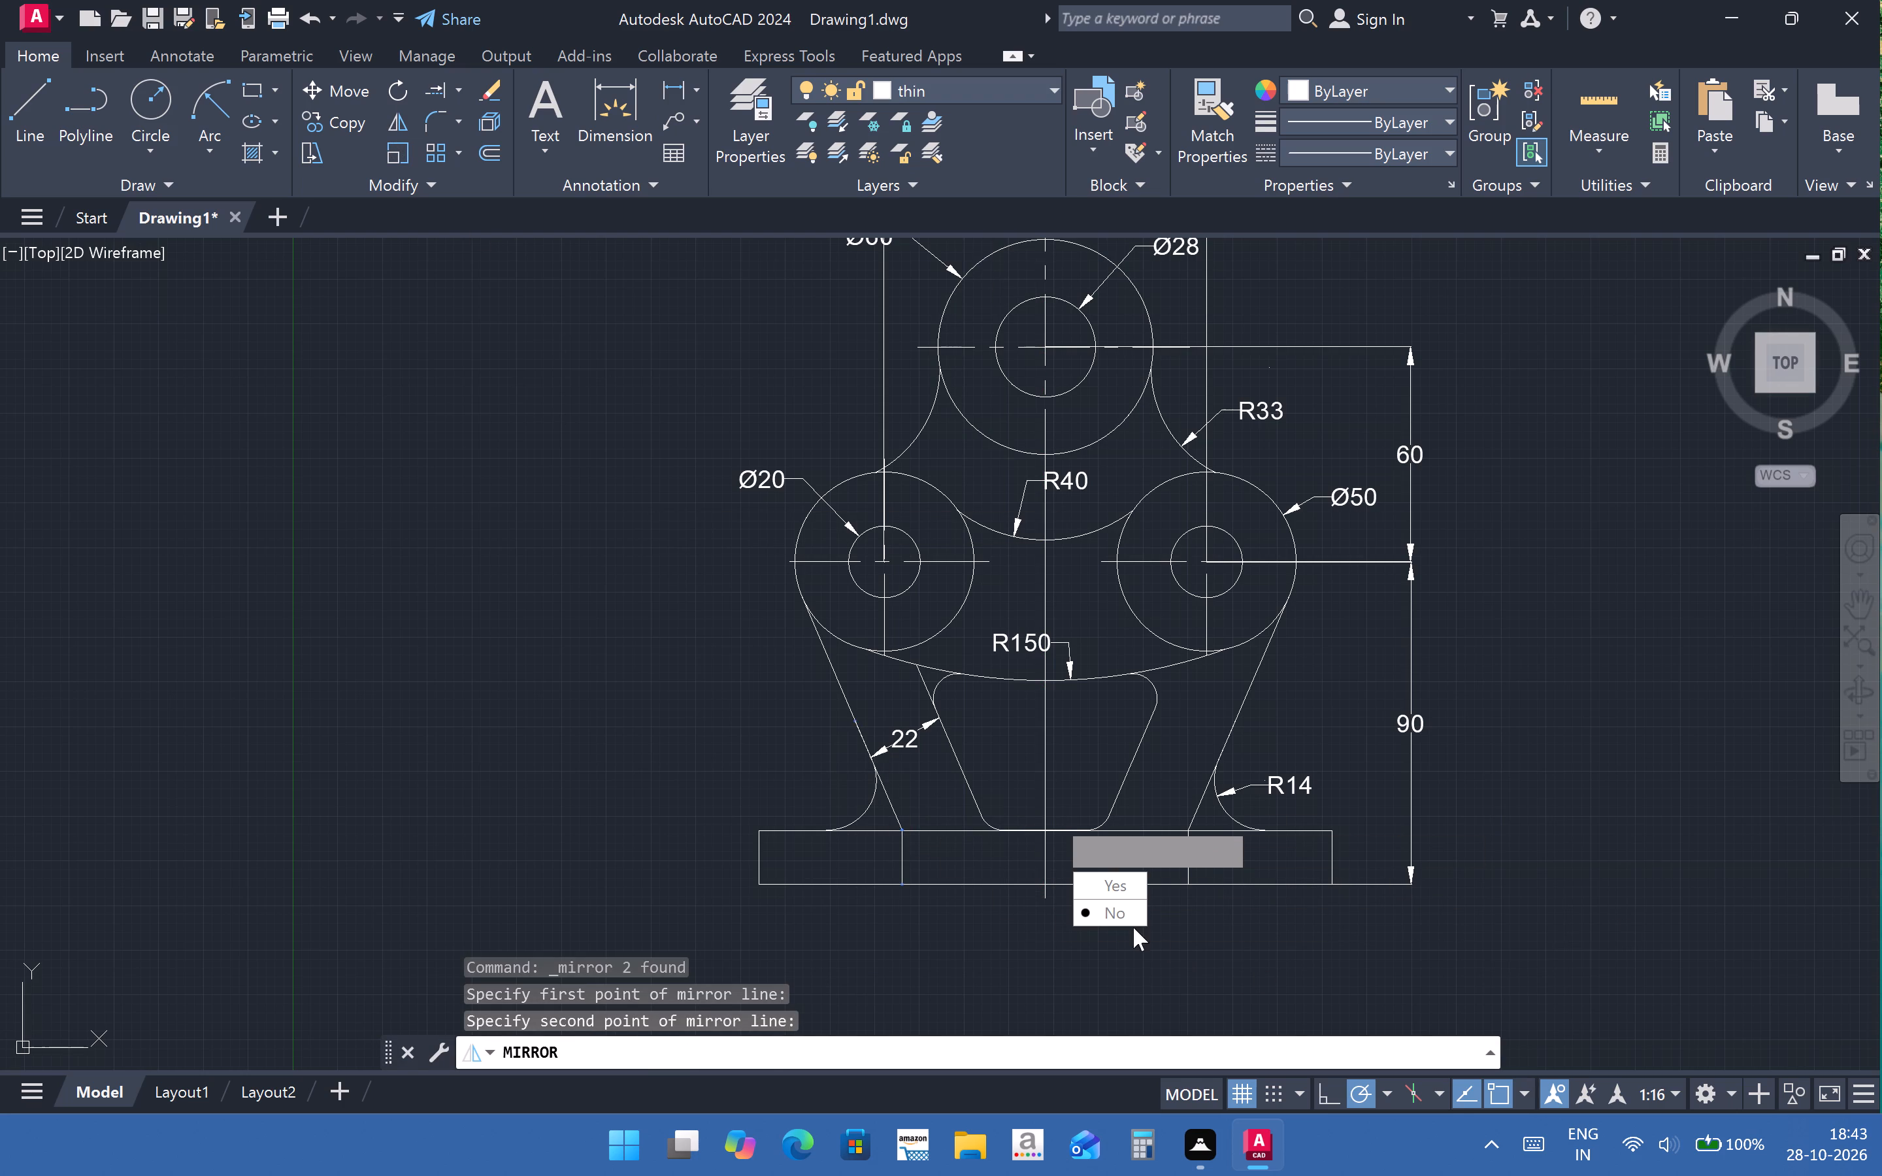
left_click_drag(1132, 919, 1052, 815)
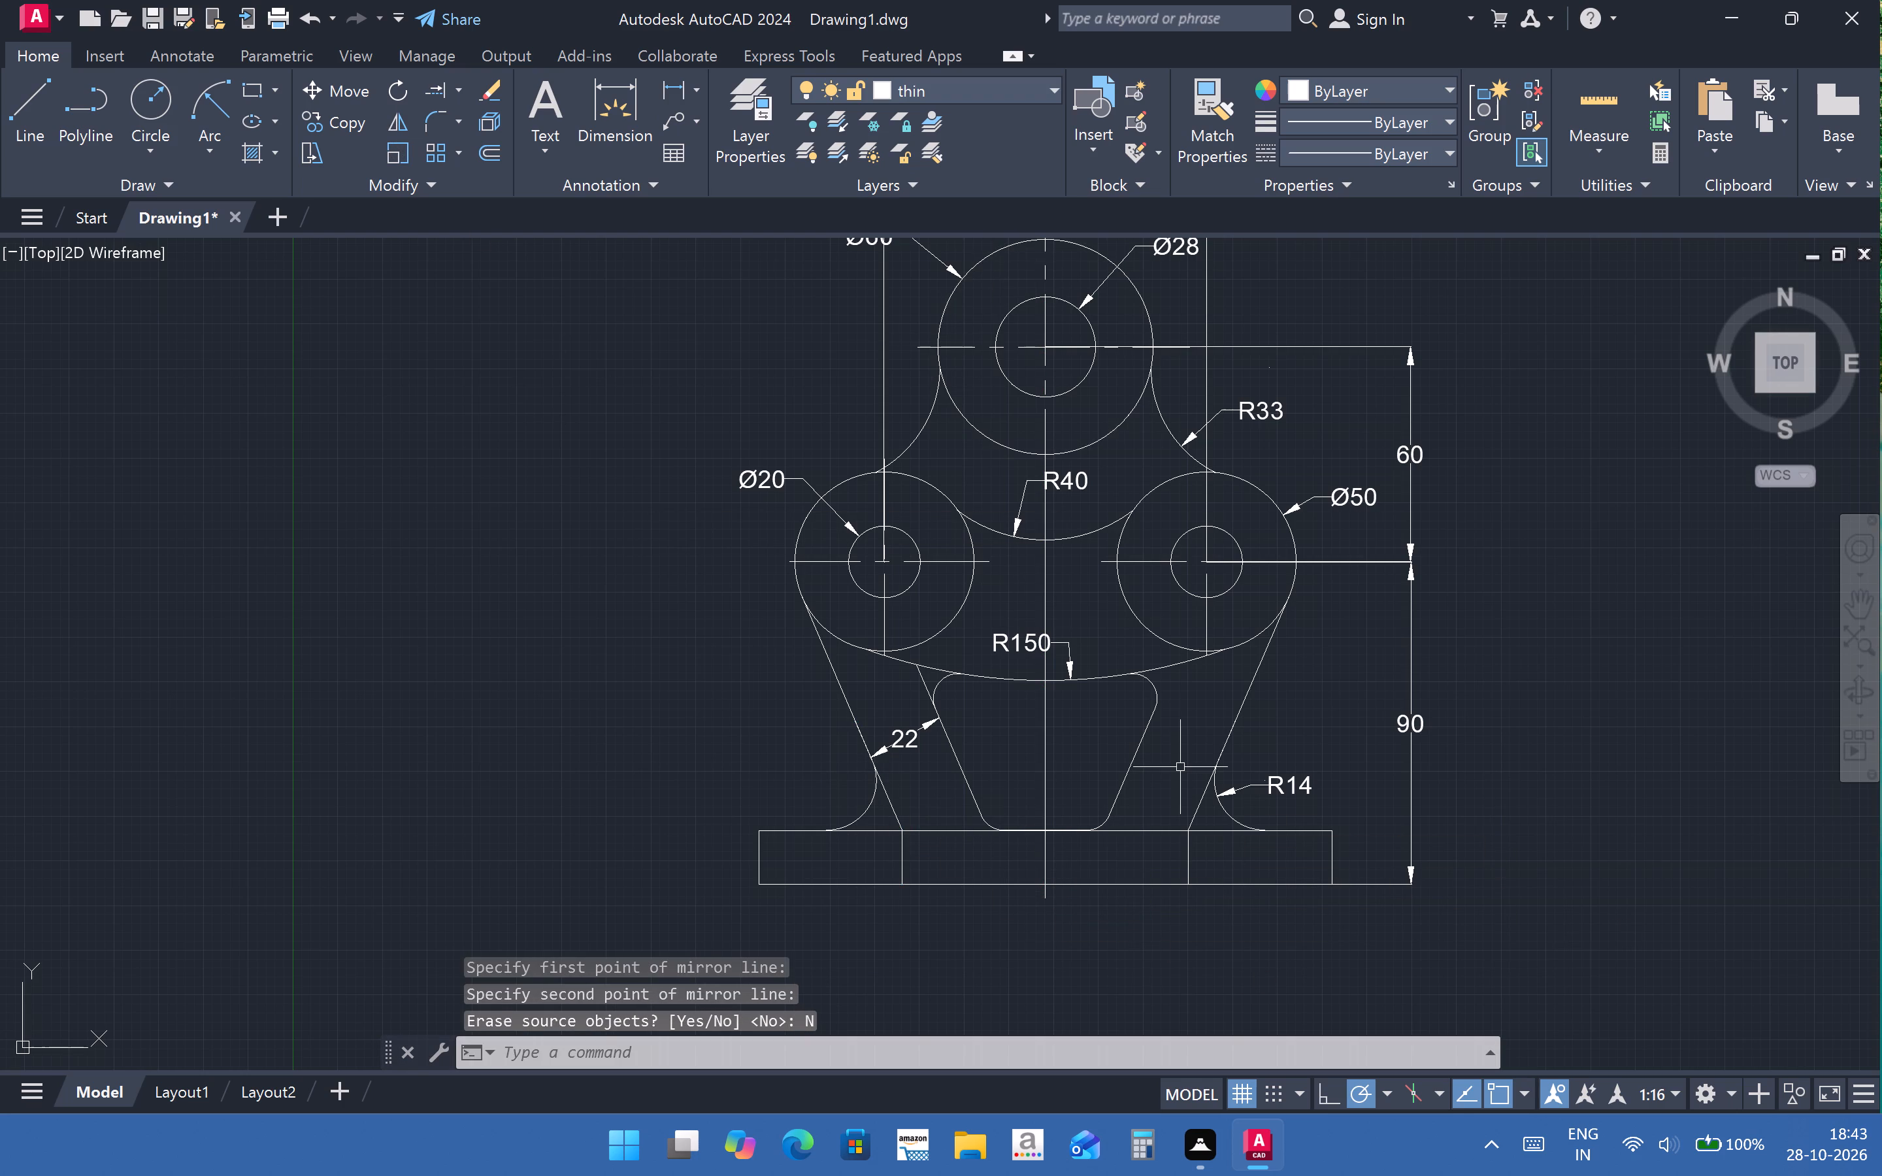
Erase the long vertical construction line running down the centre of the bracket through the base.
left_click(1042, 776)
key("Delete")
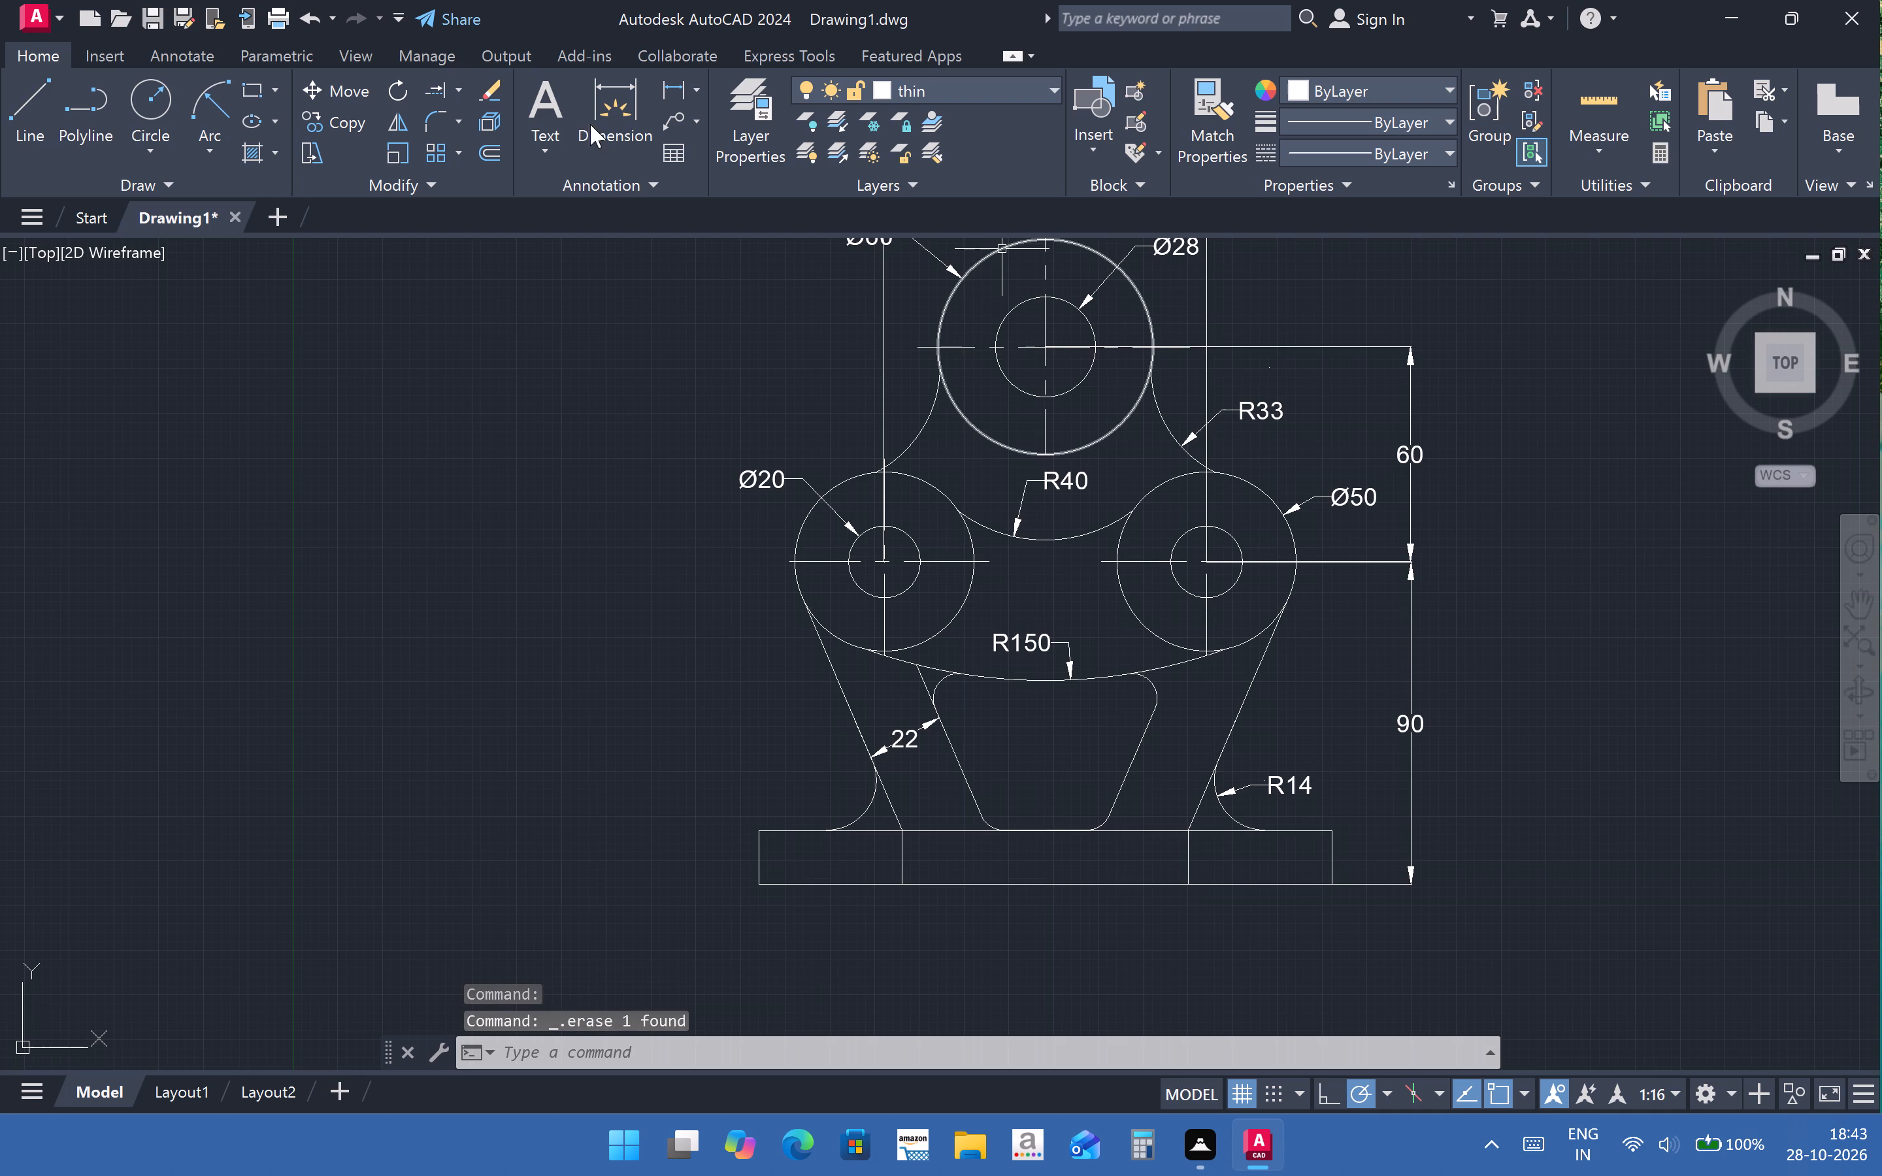
Add a horizontal linear dimension below the base between the bottom ends of the two mirrored vertical lines.
left_click(697, 93)
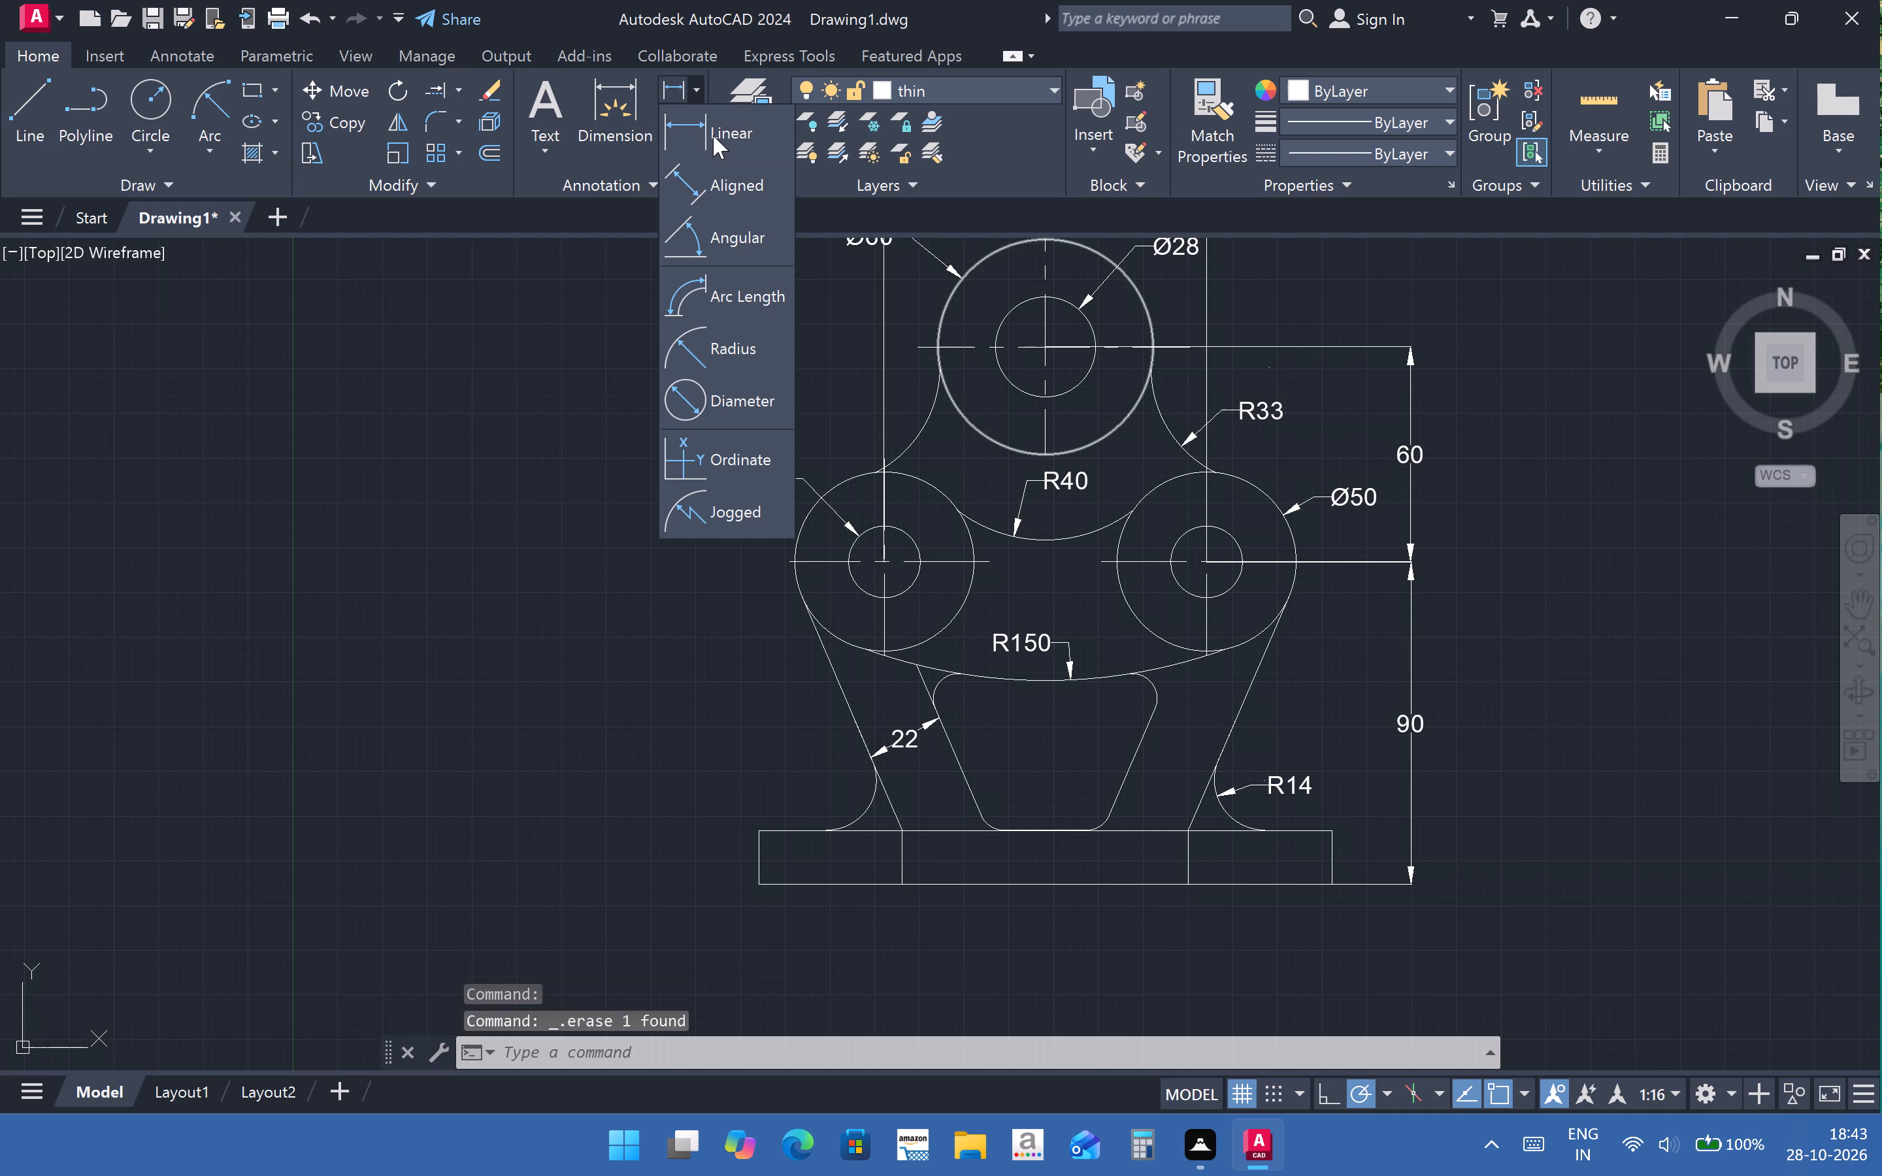
left_click(713, 135)
left_click(899, 883)
left_click(1193, 879)
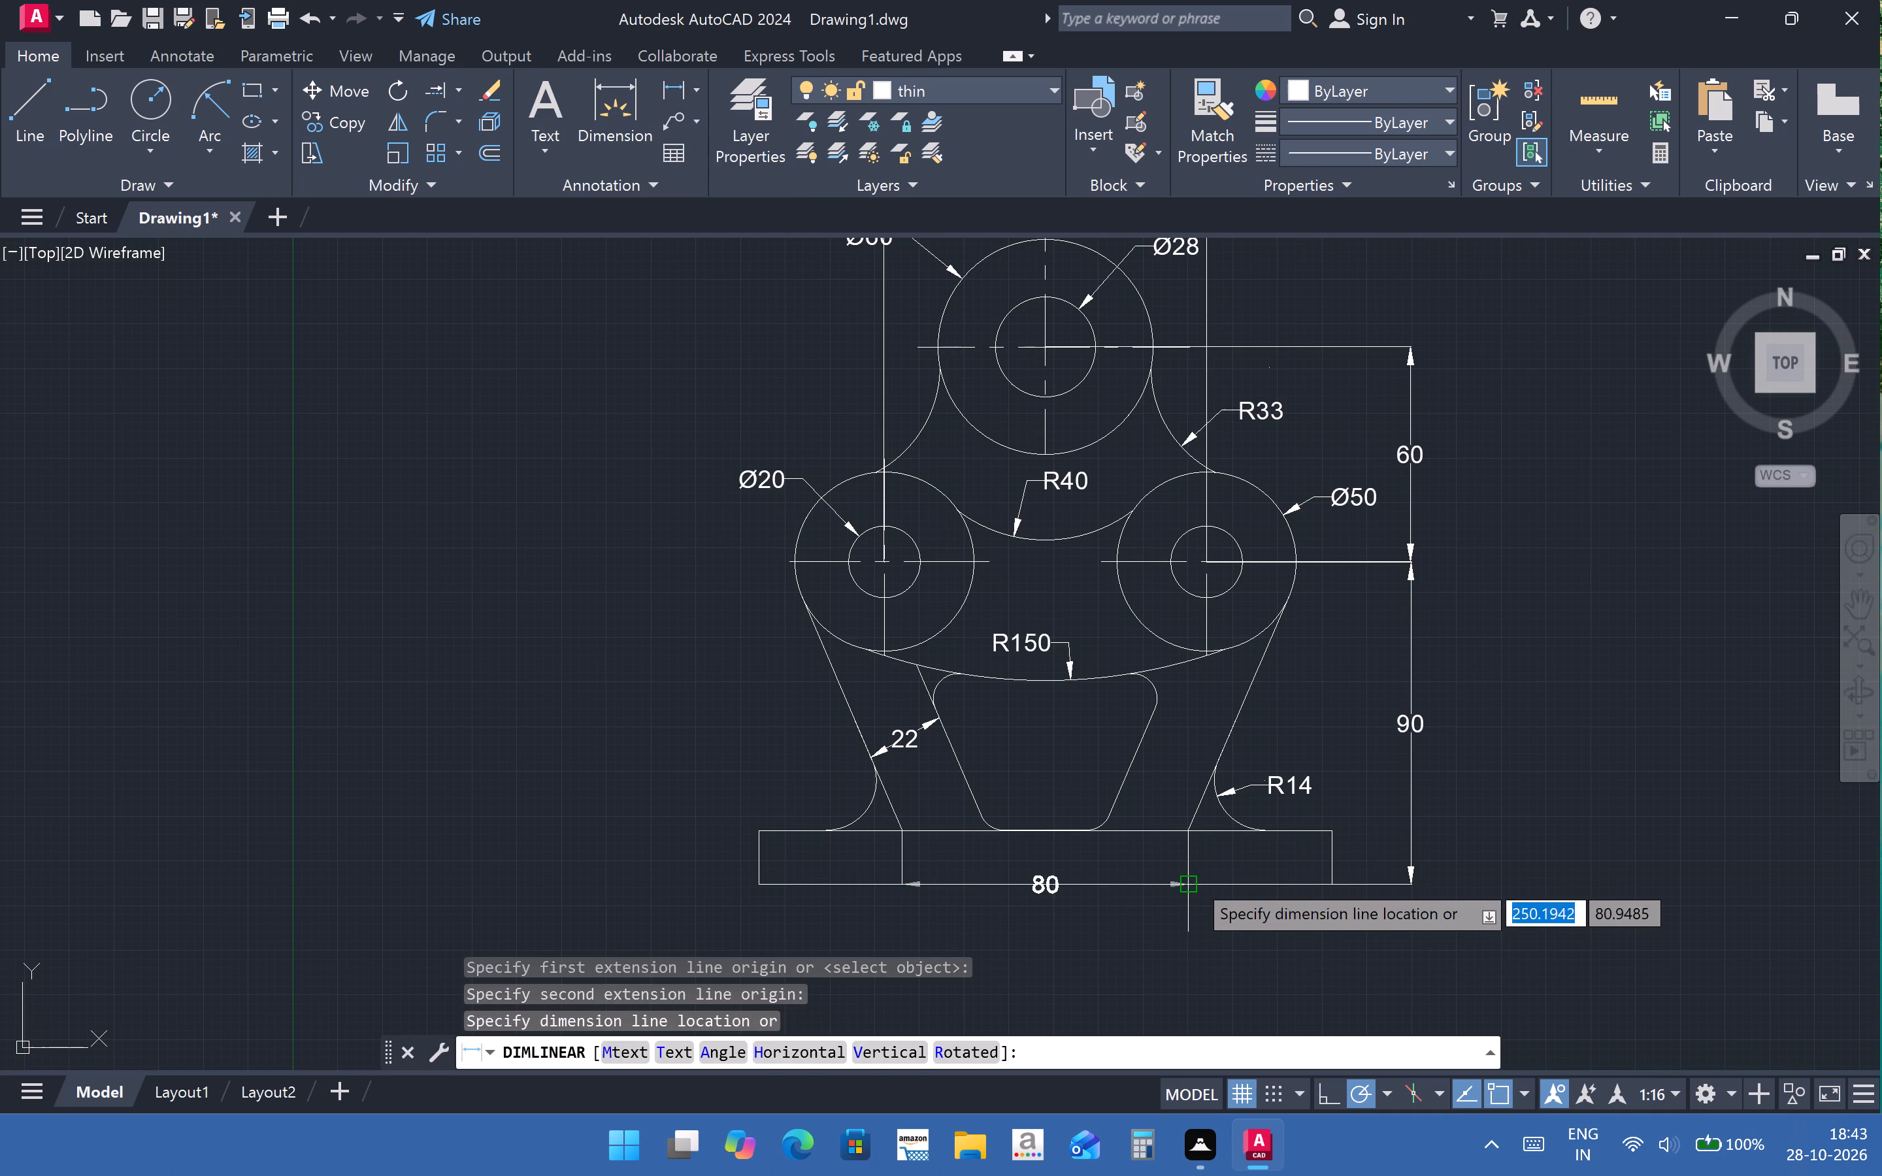
left_click(1143, 929)
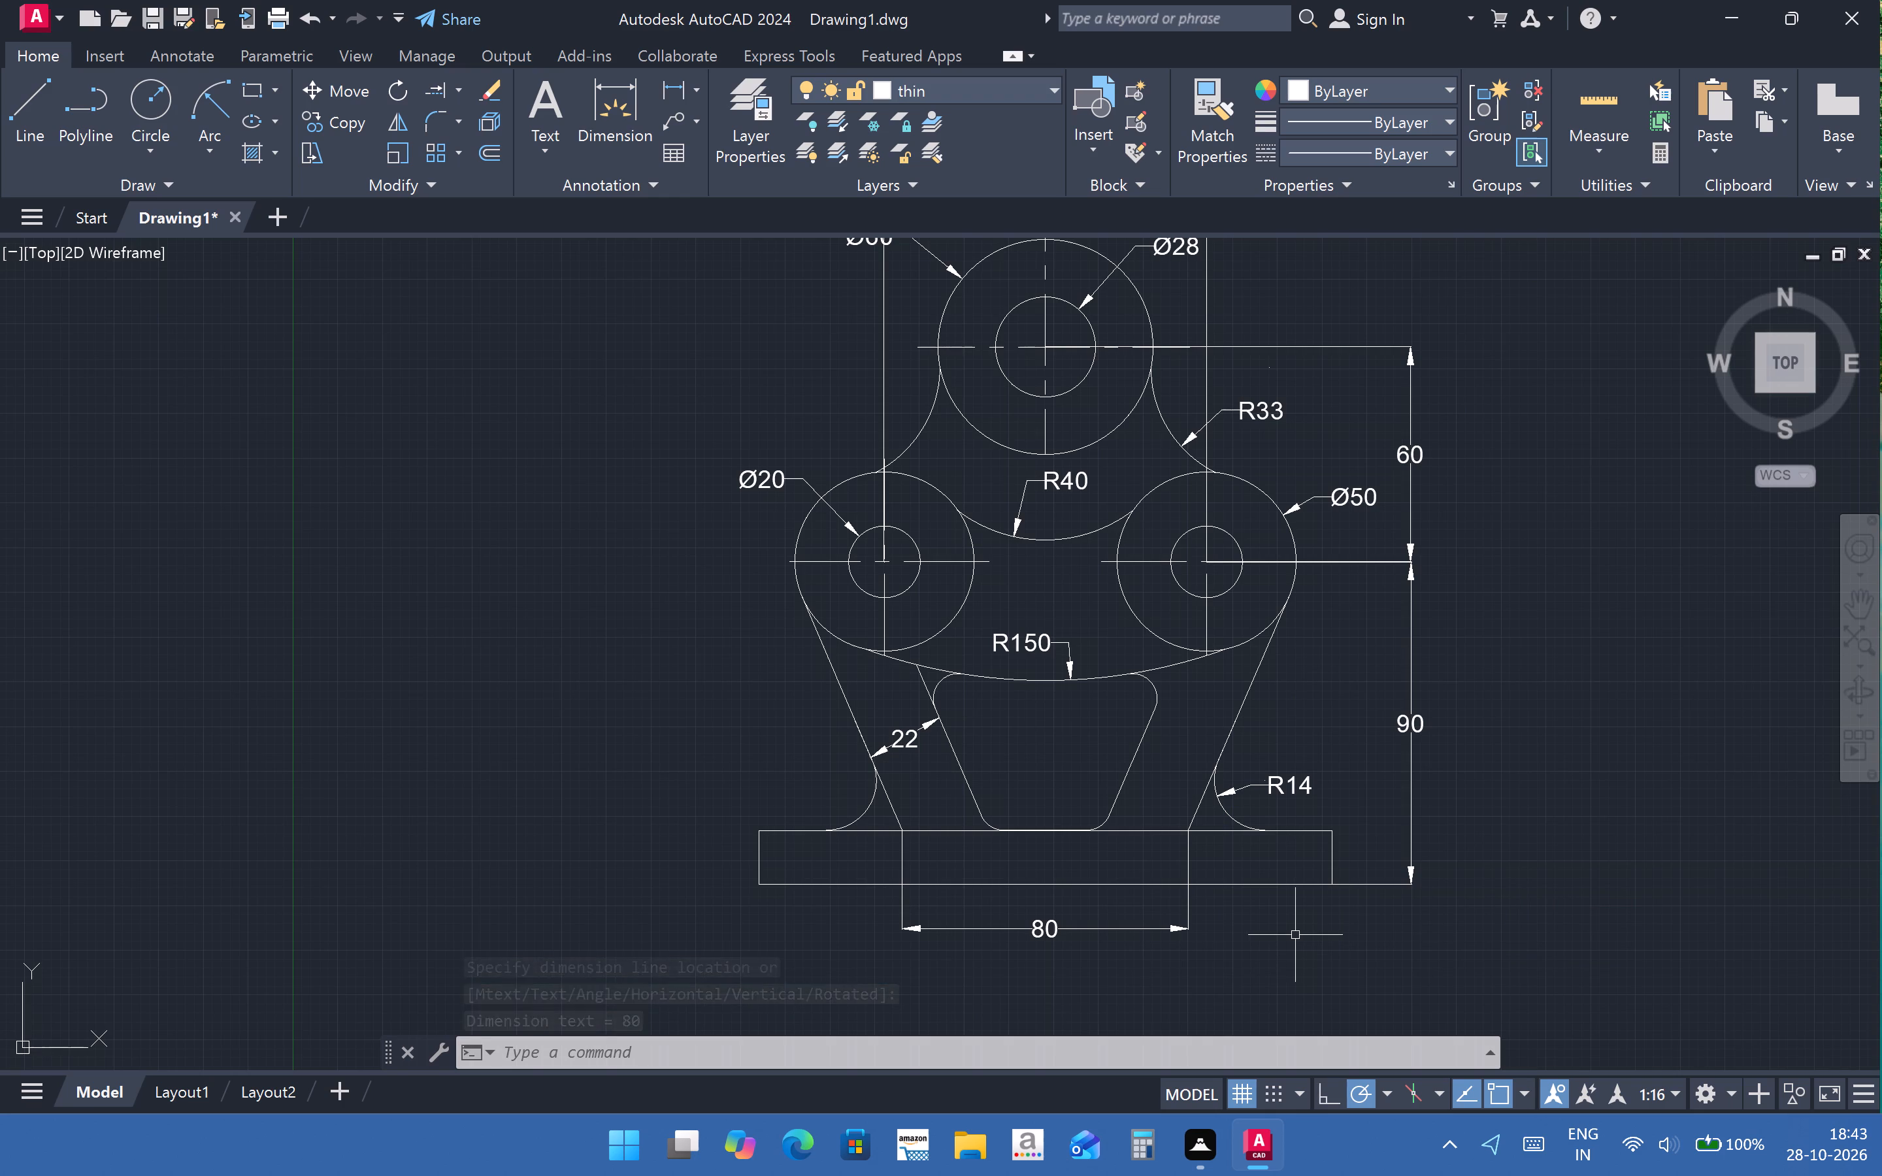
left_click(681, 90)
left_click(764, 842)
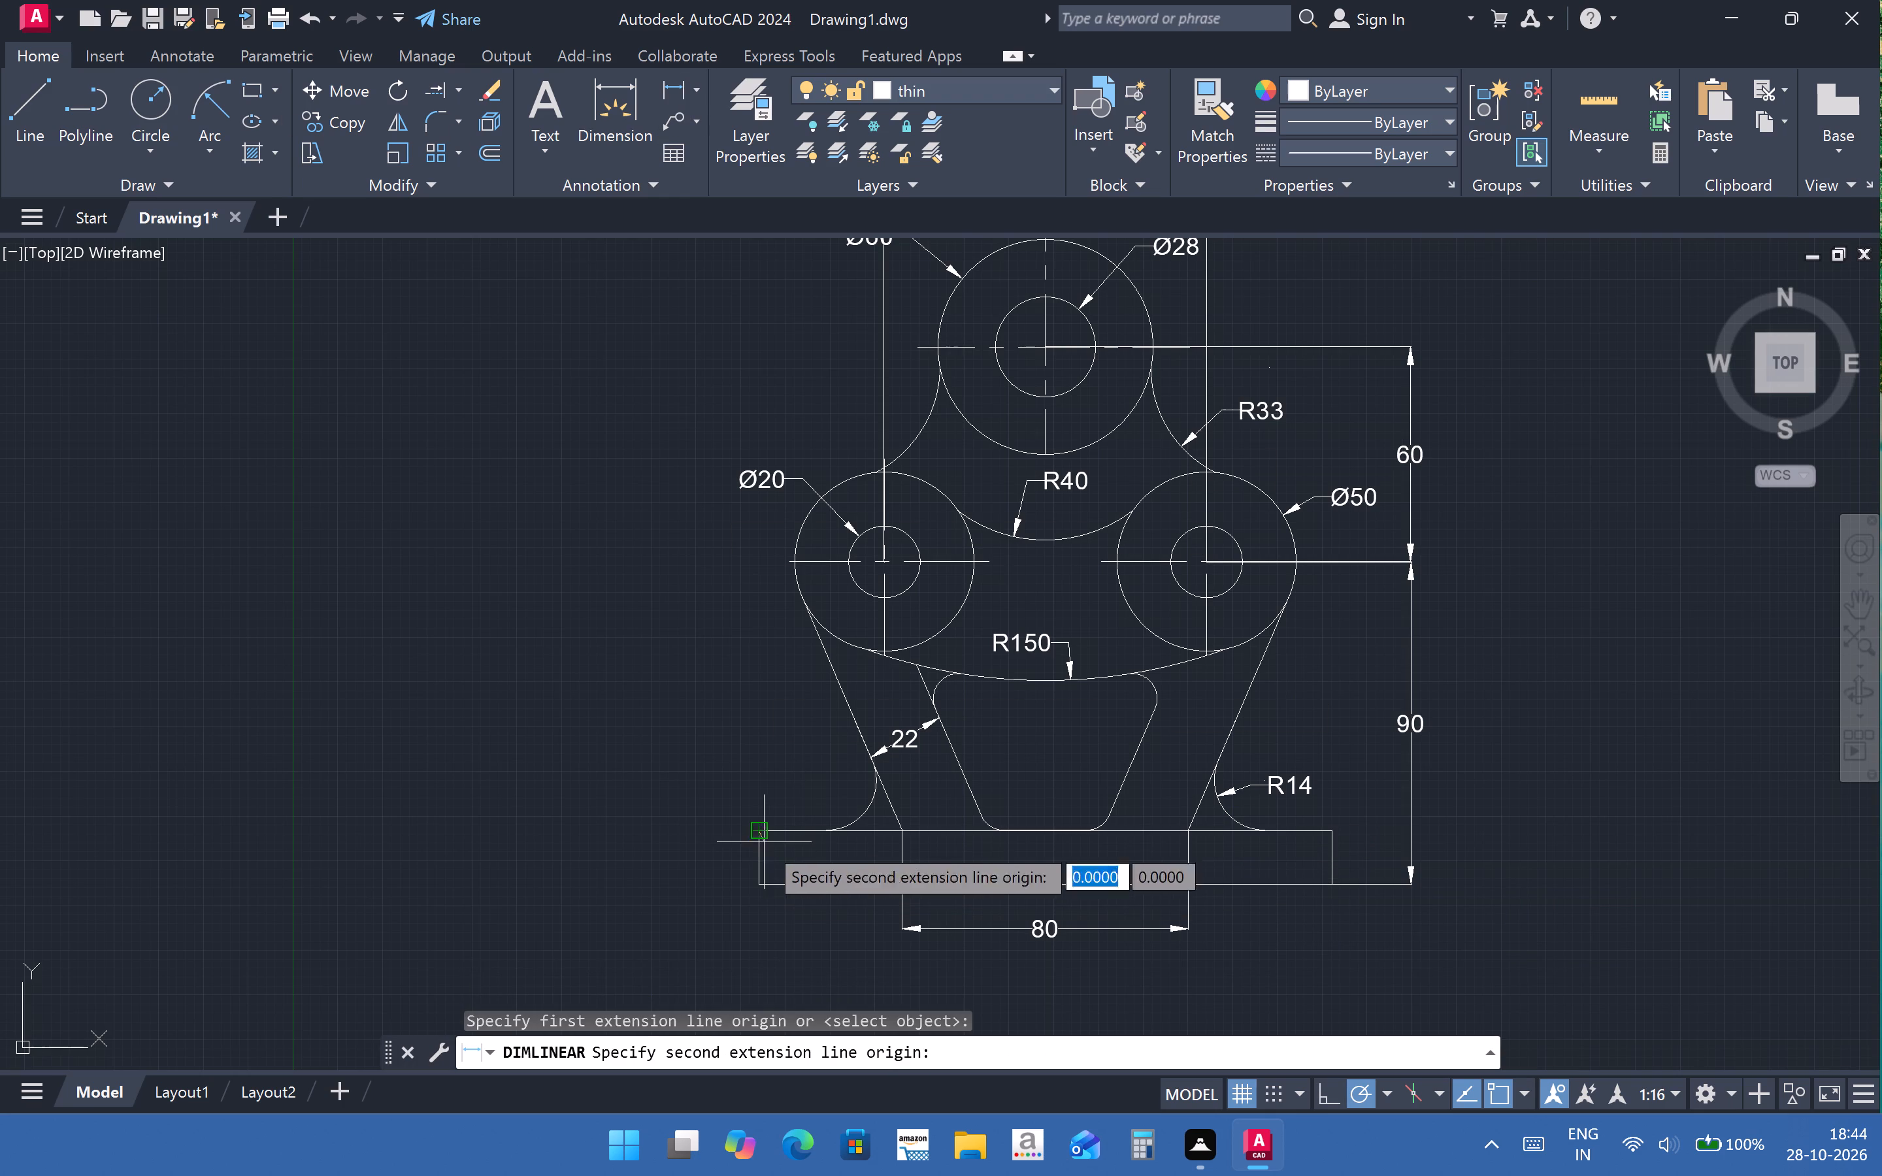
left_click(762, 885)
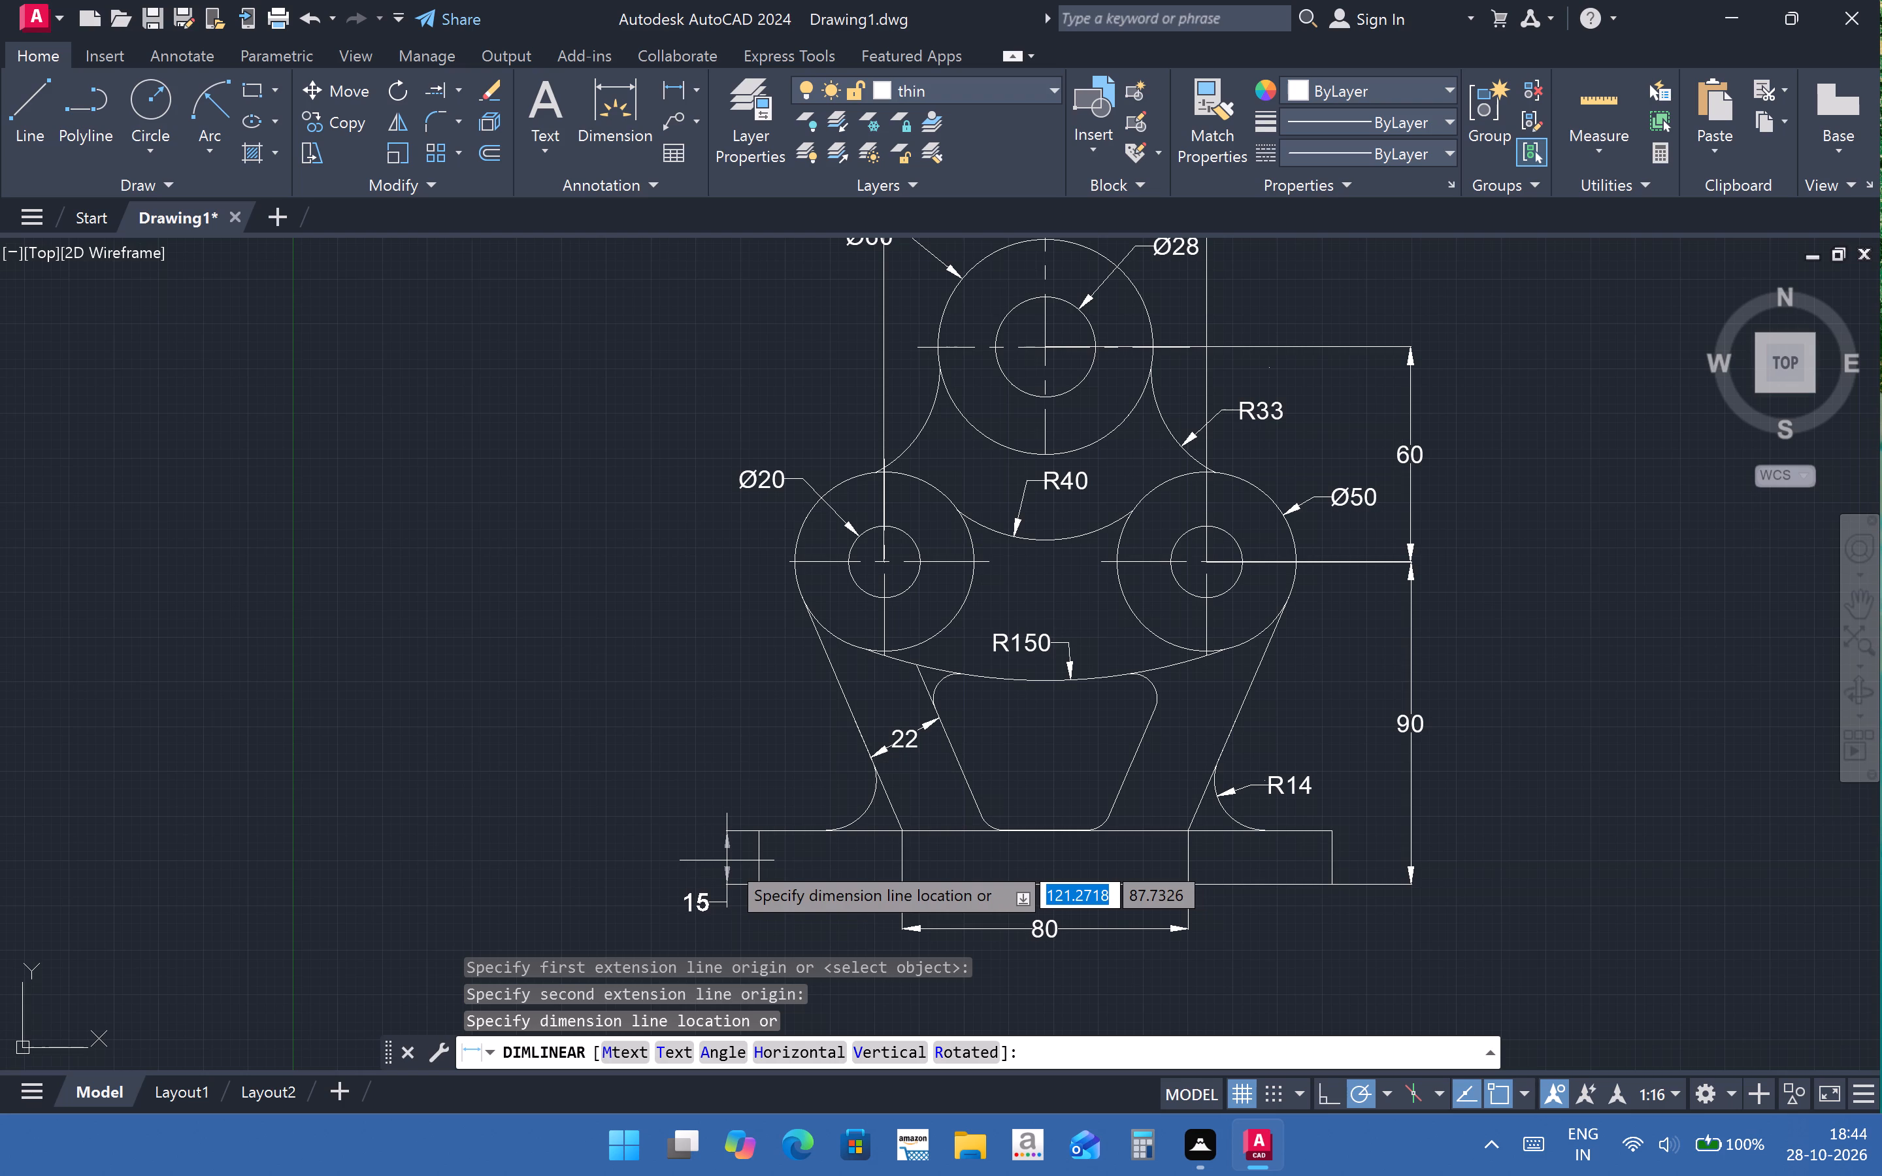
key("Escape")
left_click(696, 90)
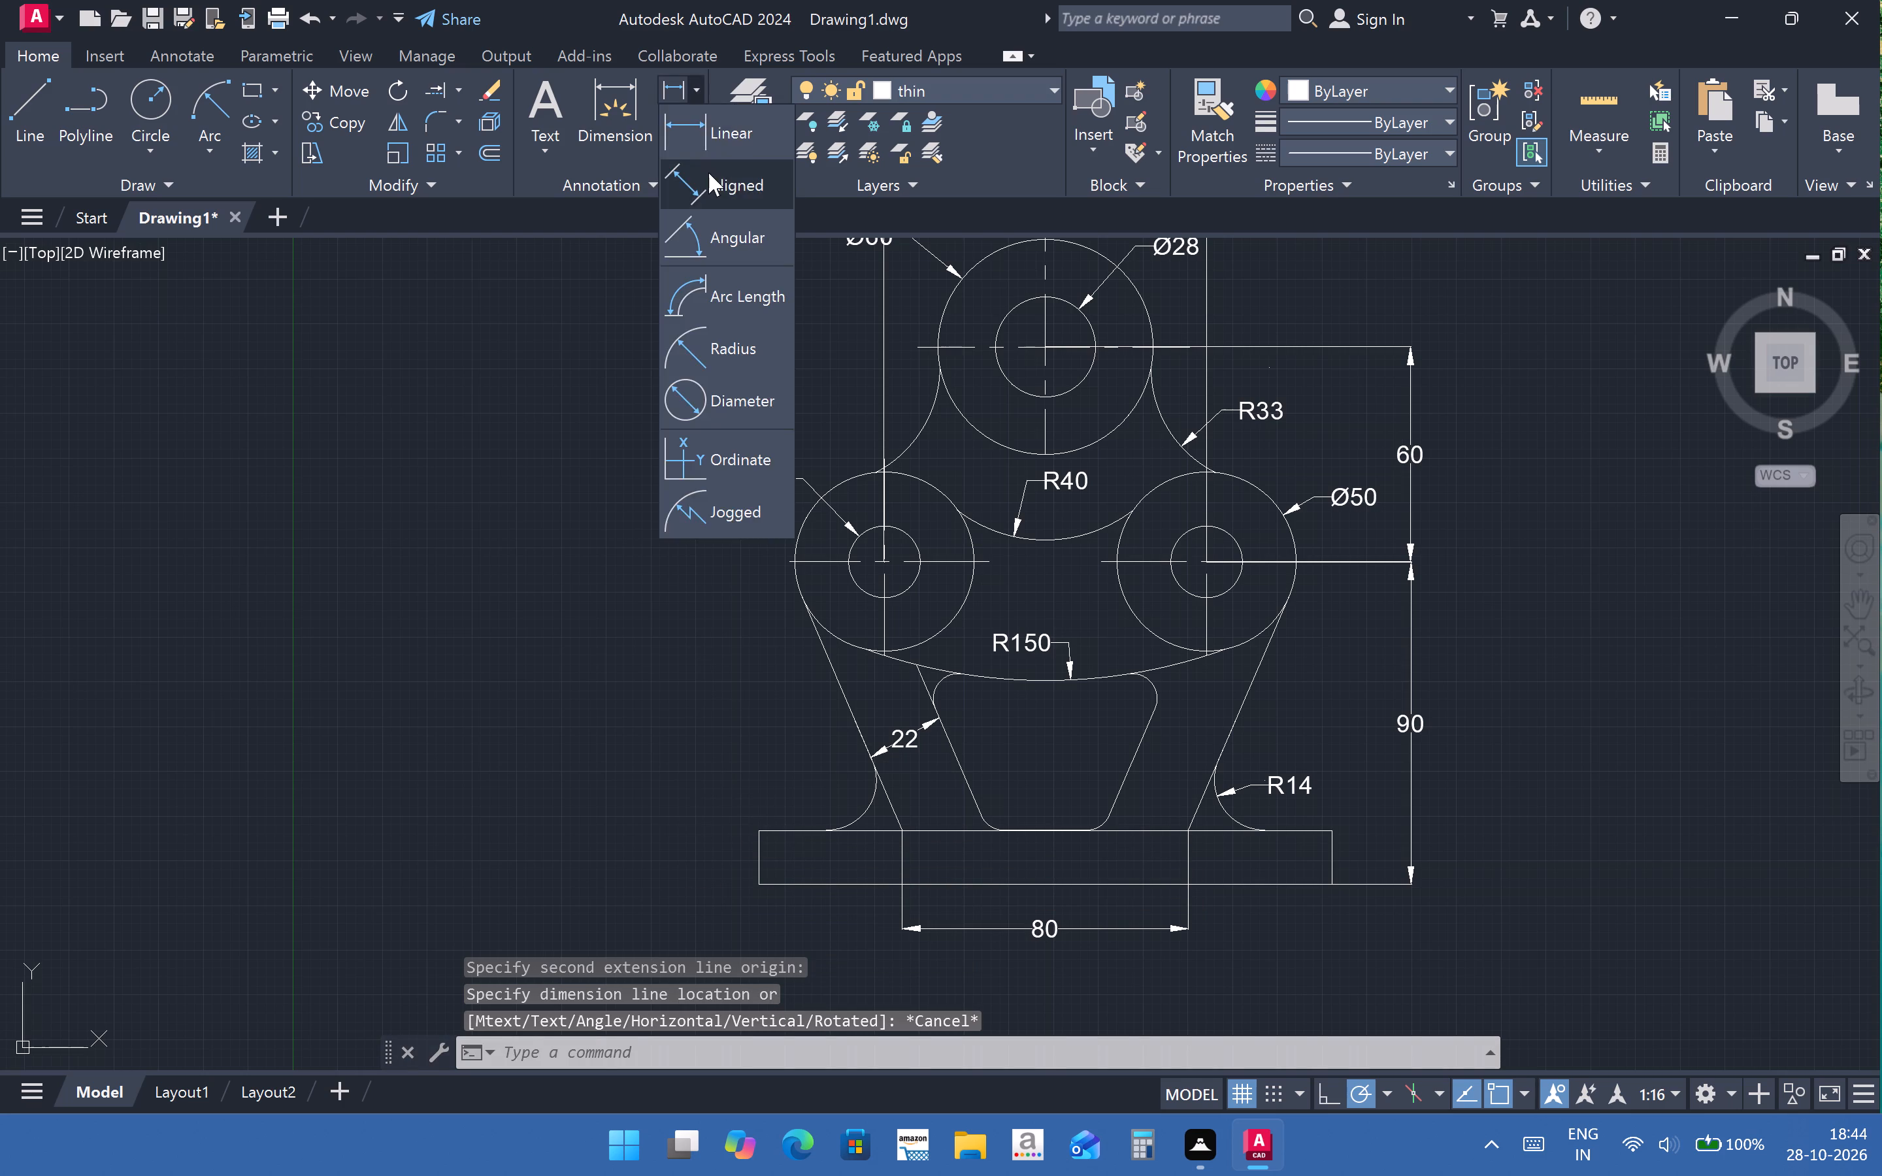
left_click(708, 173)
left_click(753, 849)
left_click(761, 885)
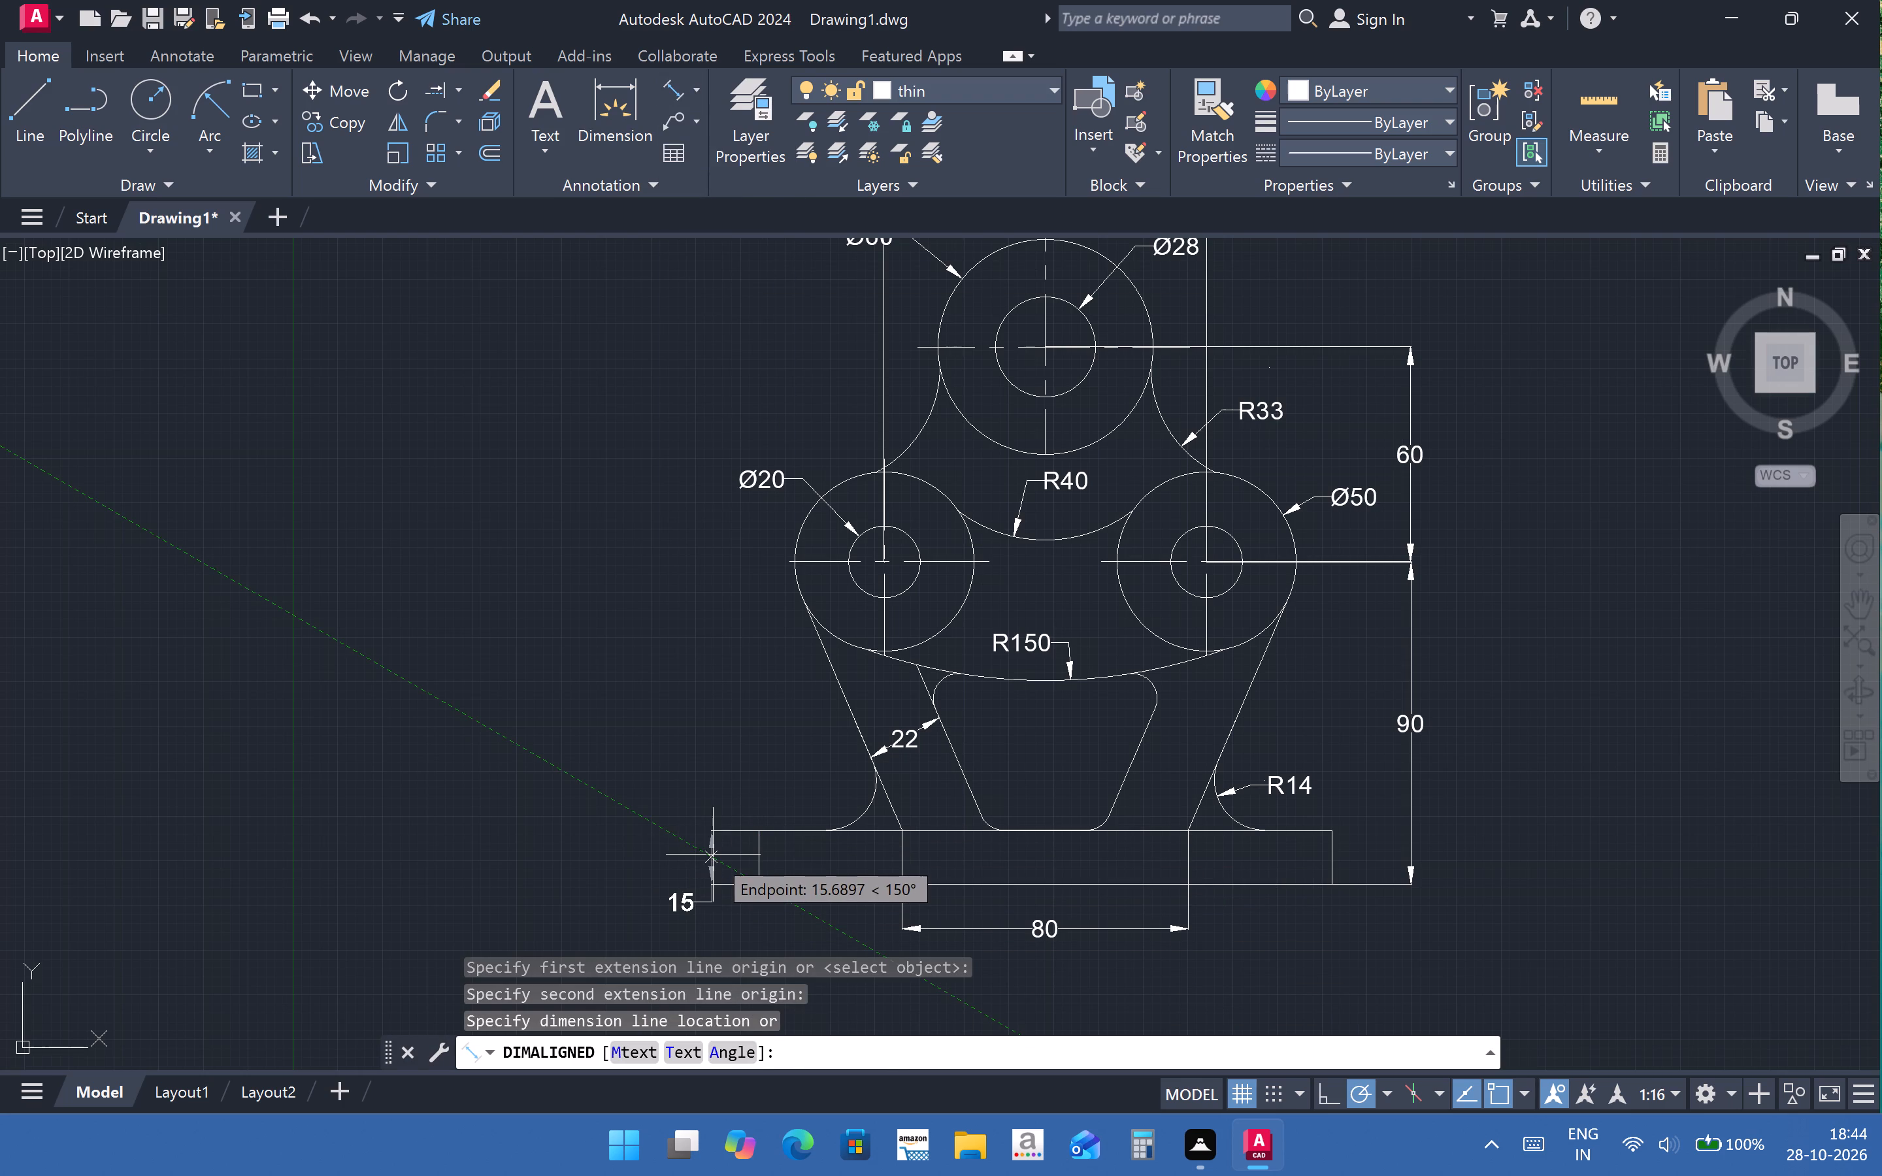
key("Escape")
Add a vertical dimension for the base's height, placed just outside the base's left end.
left_click(624, 96)
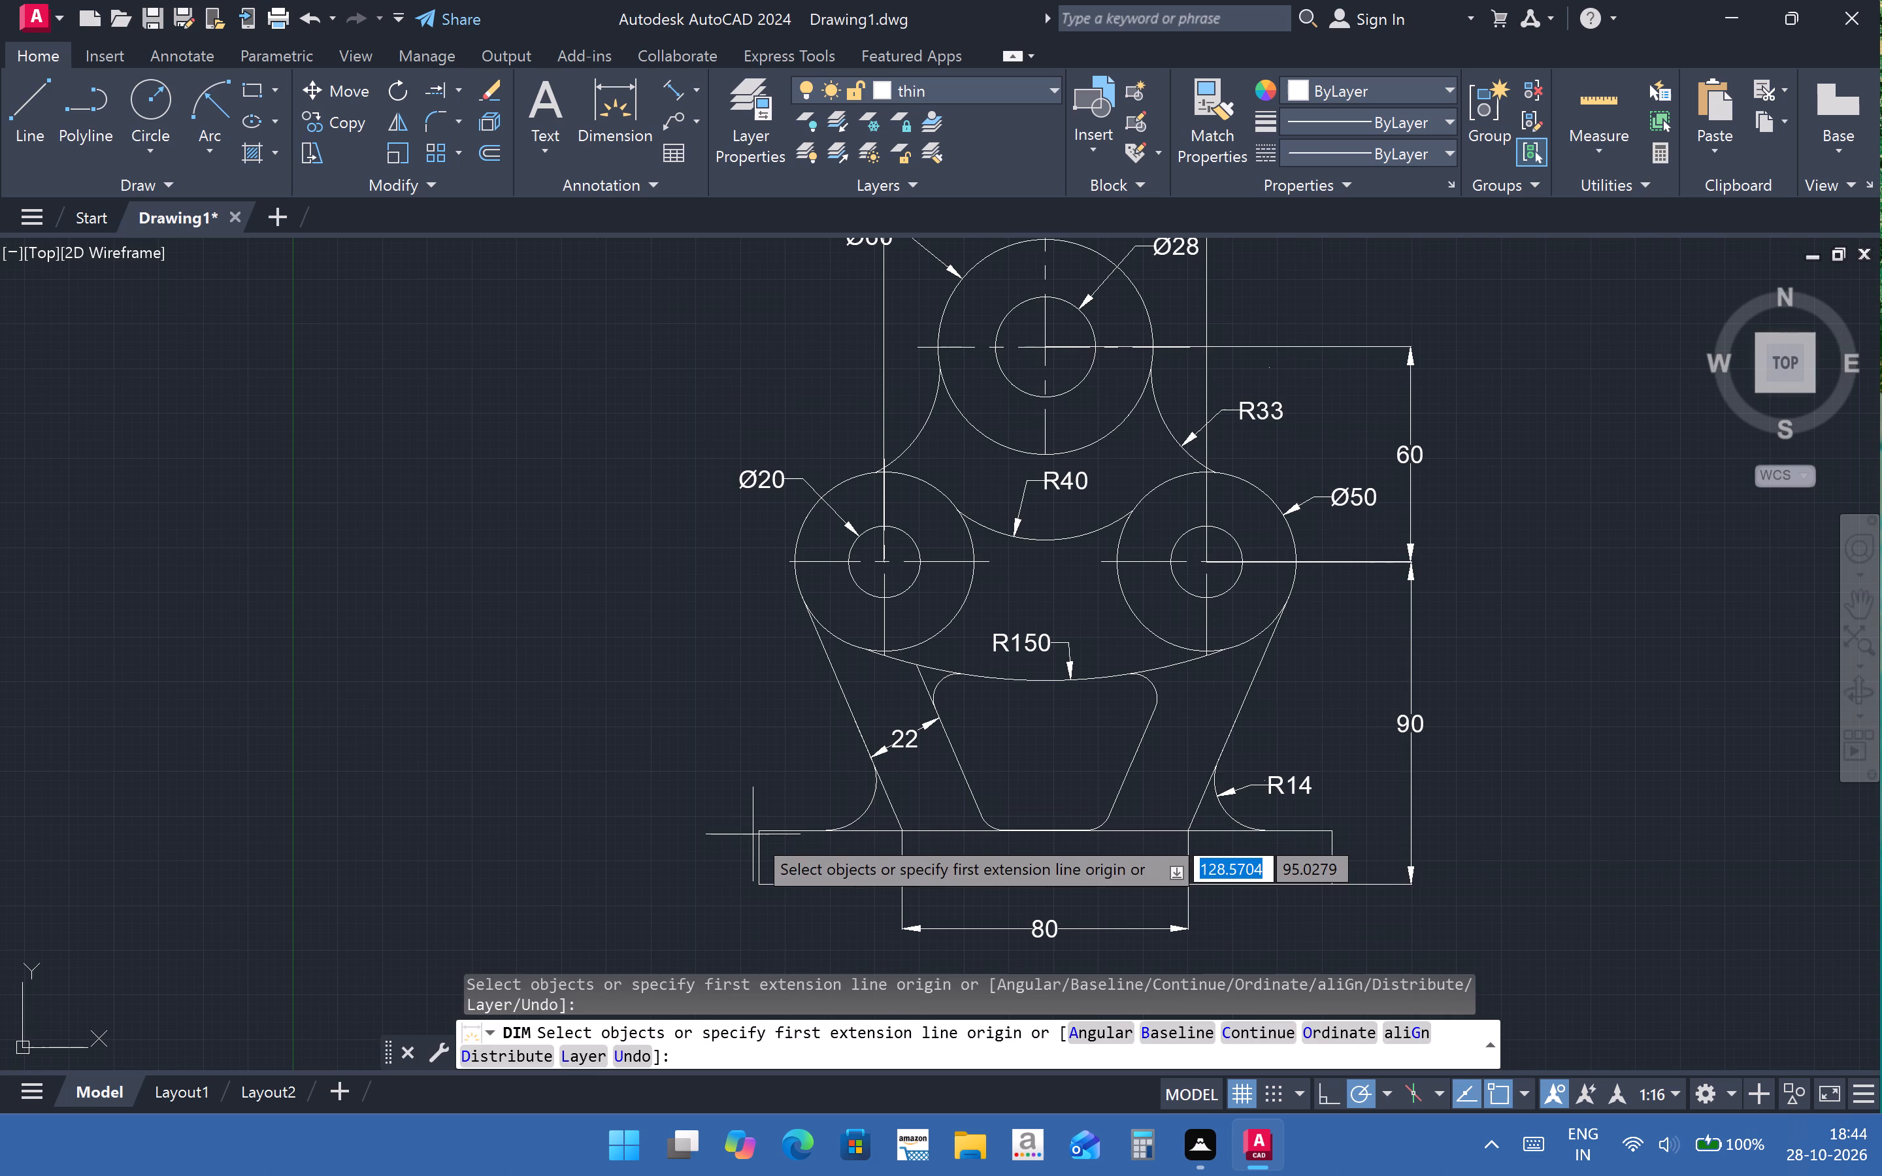
left_click(755, 834)
left_click(762, 891)
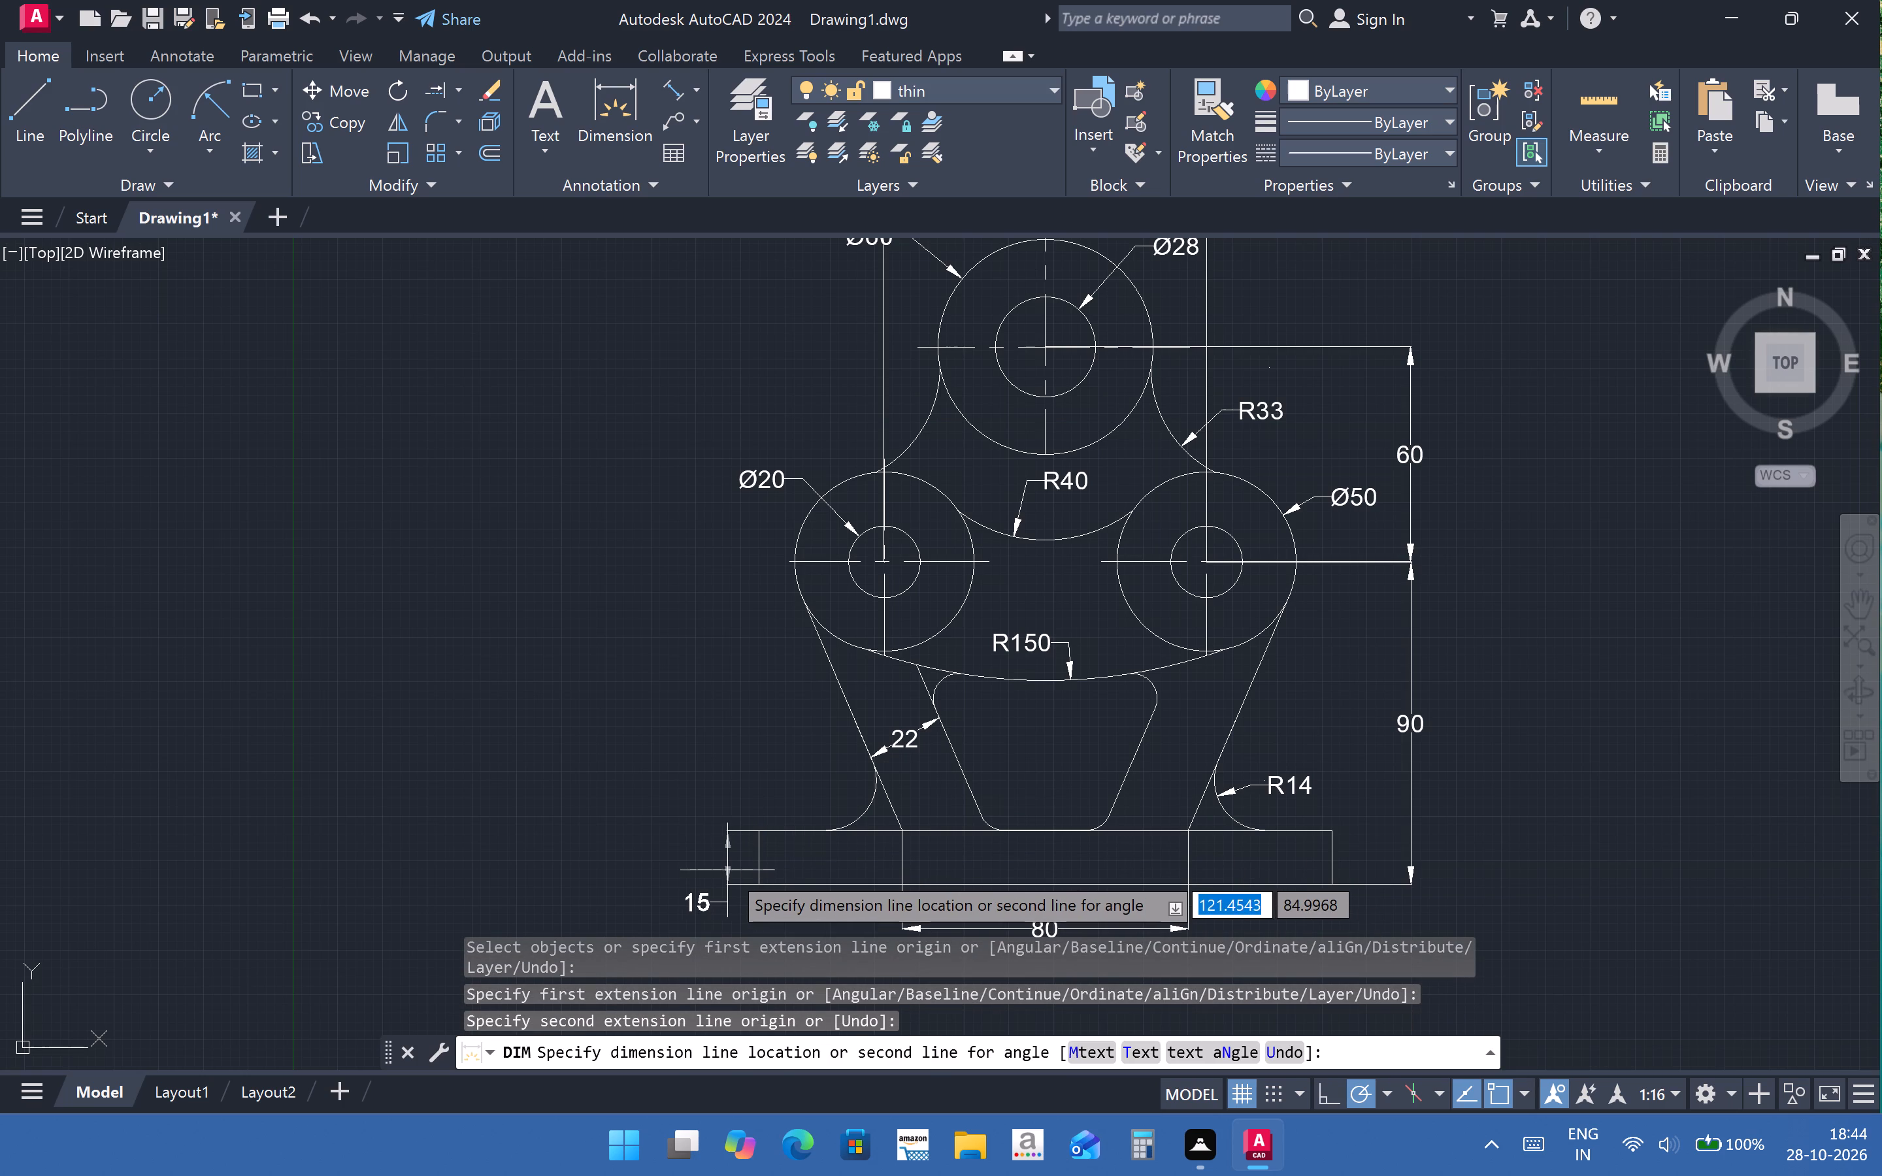
left_click(727, 870)
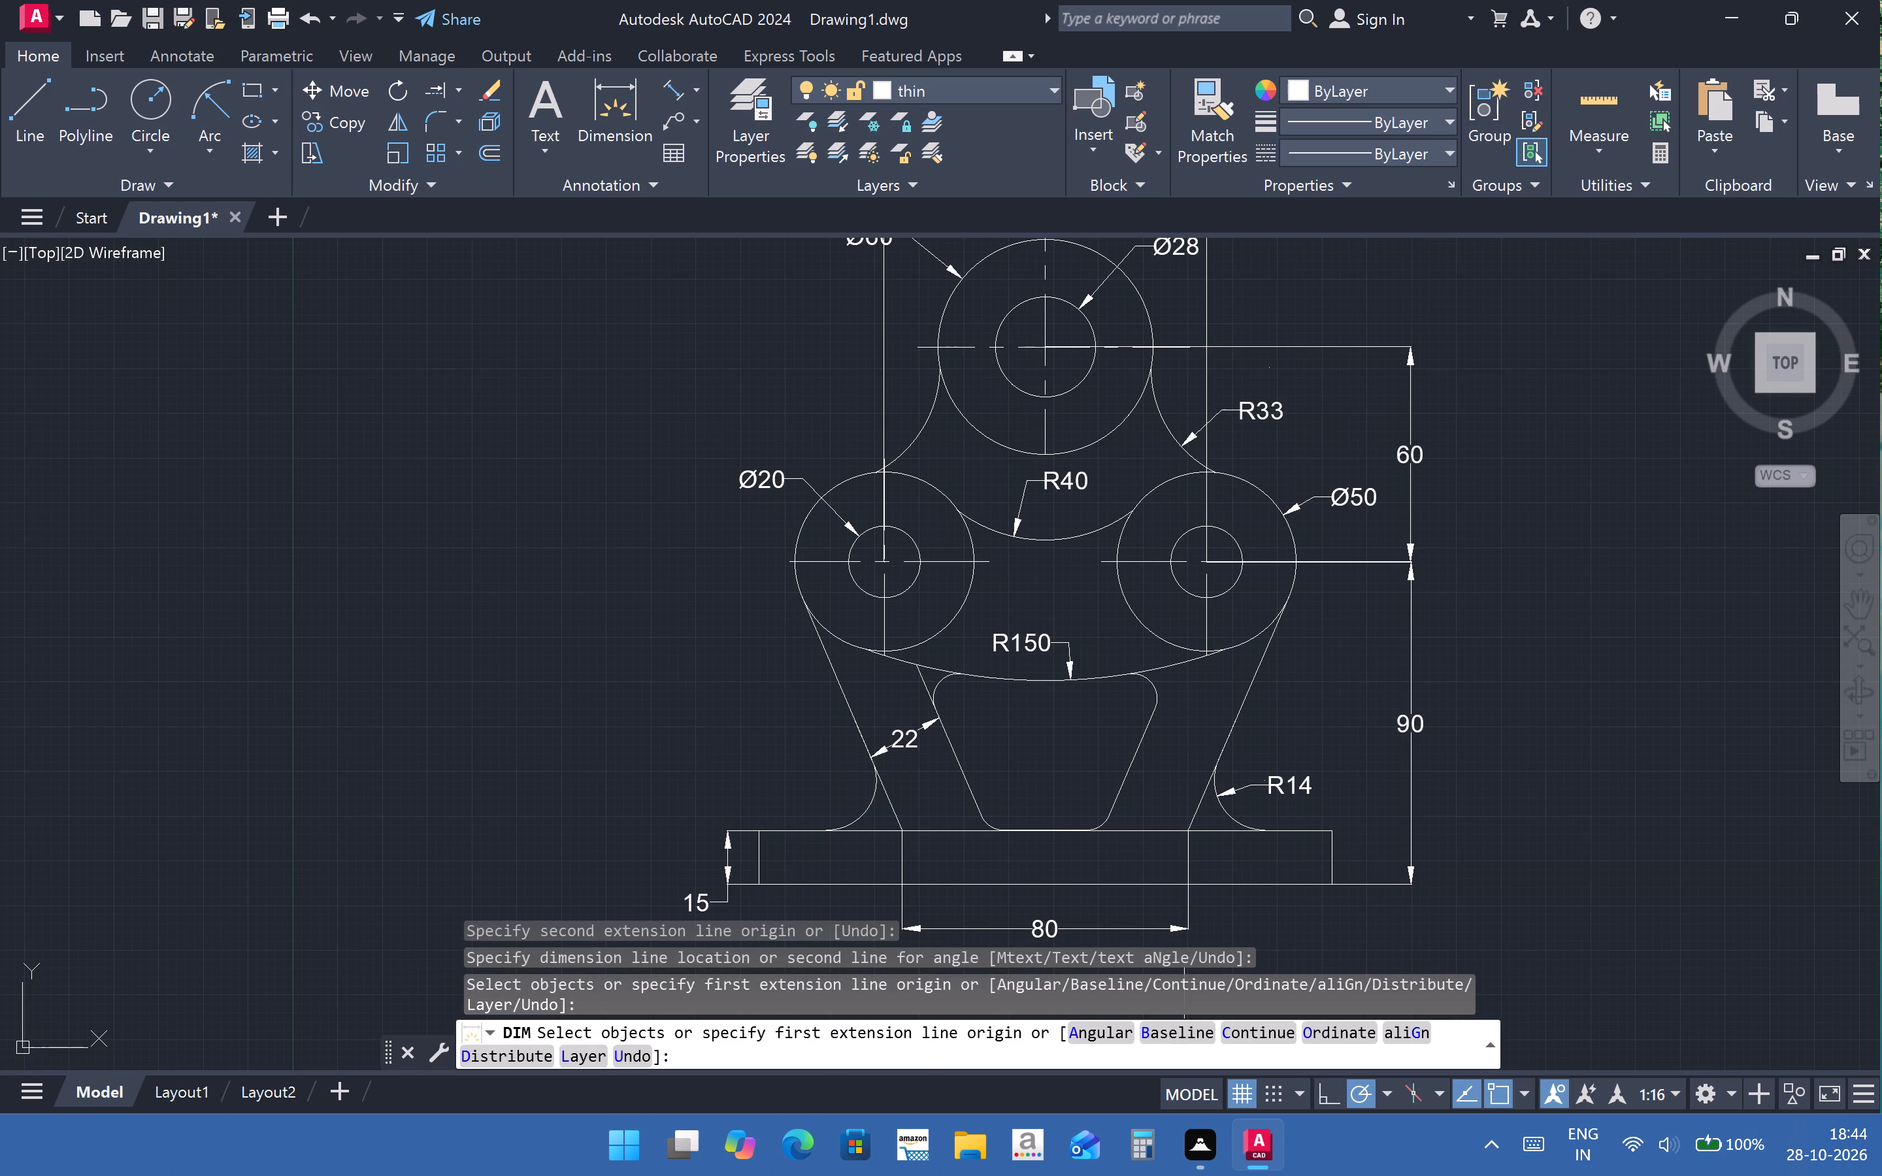
left_click(699, 902)
key("grave")
key("Escape")
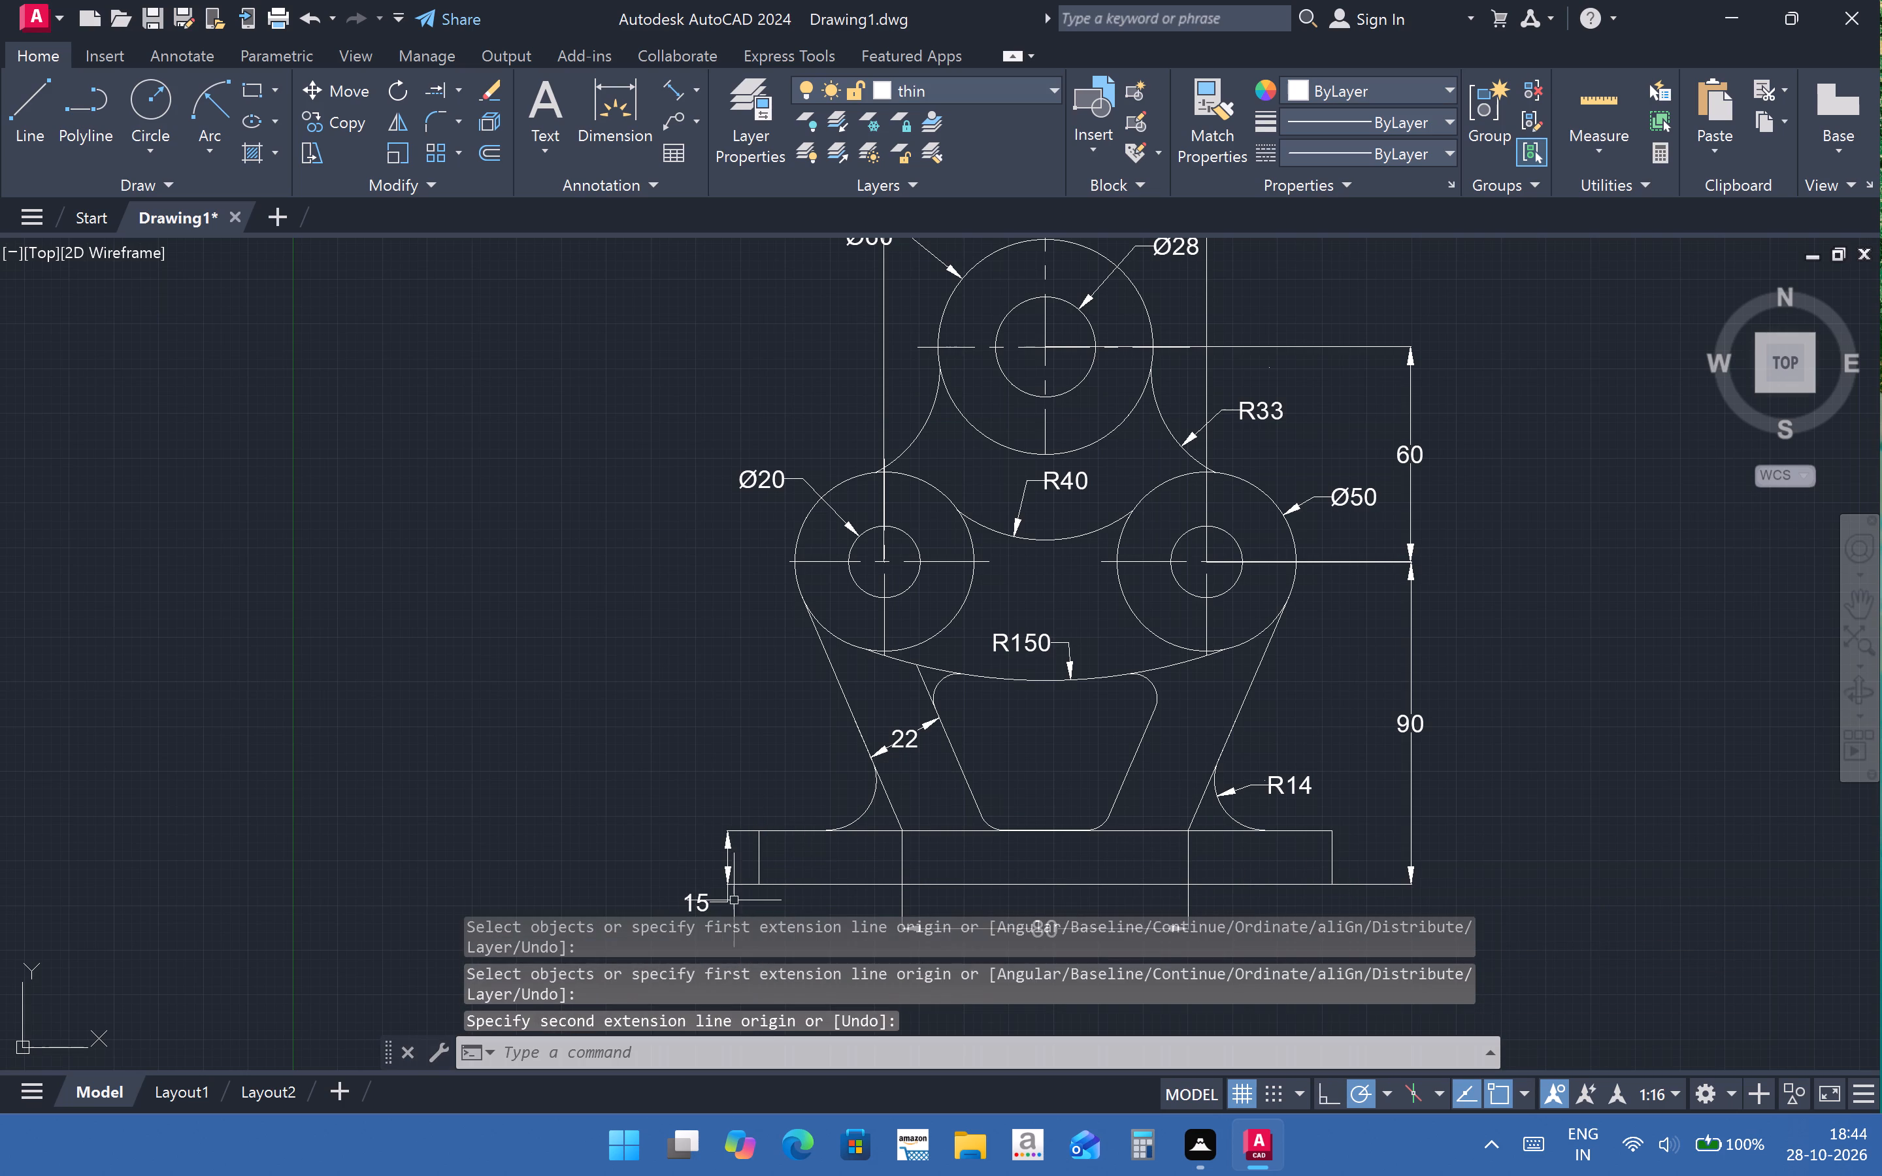
key("Escape")
Move the base-height dimension text and its line outward so the text sits midway between the two extension lines.
left_click(703, 908)
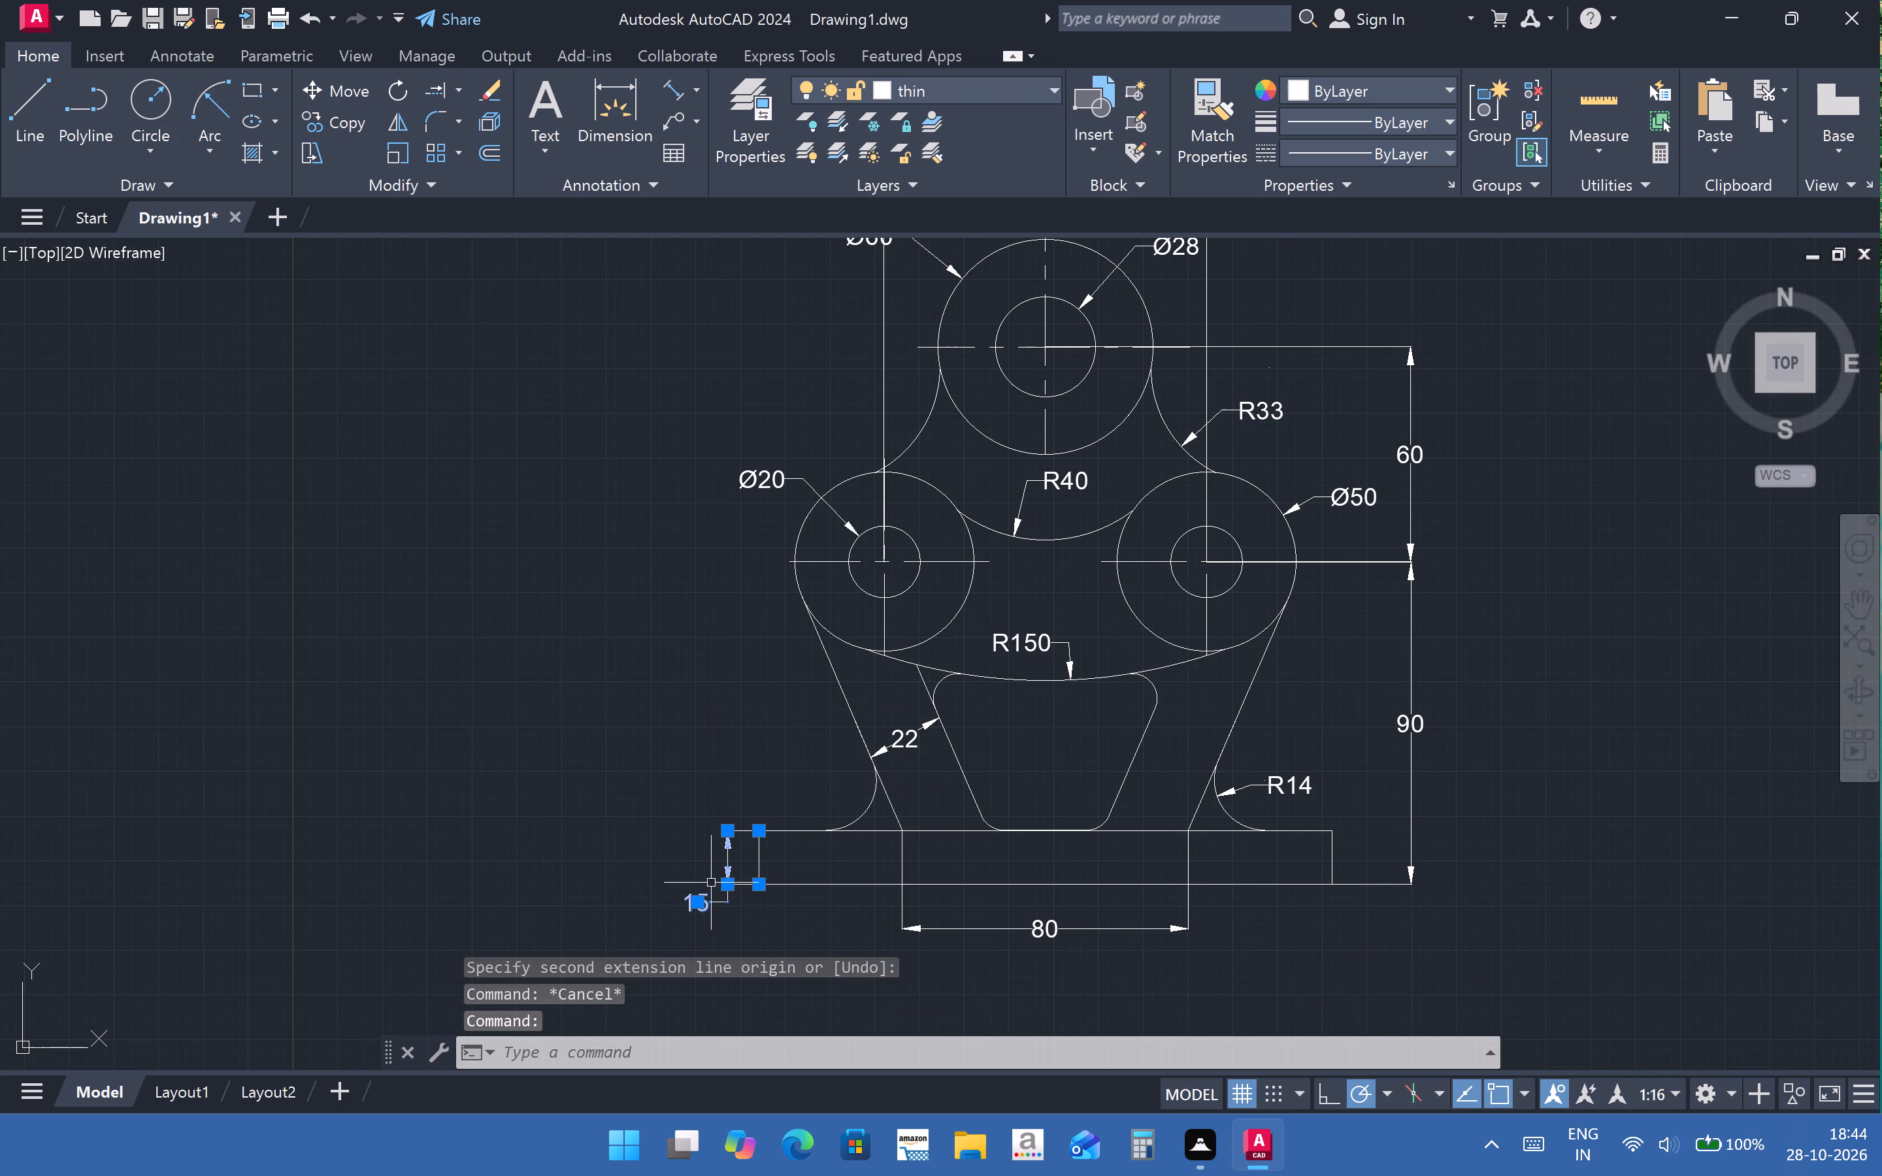
left_click_drag(695, 902, 694, 860)
left_click(694, 860)
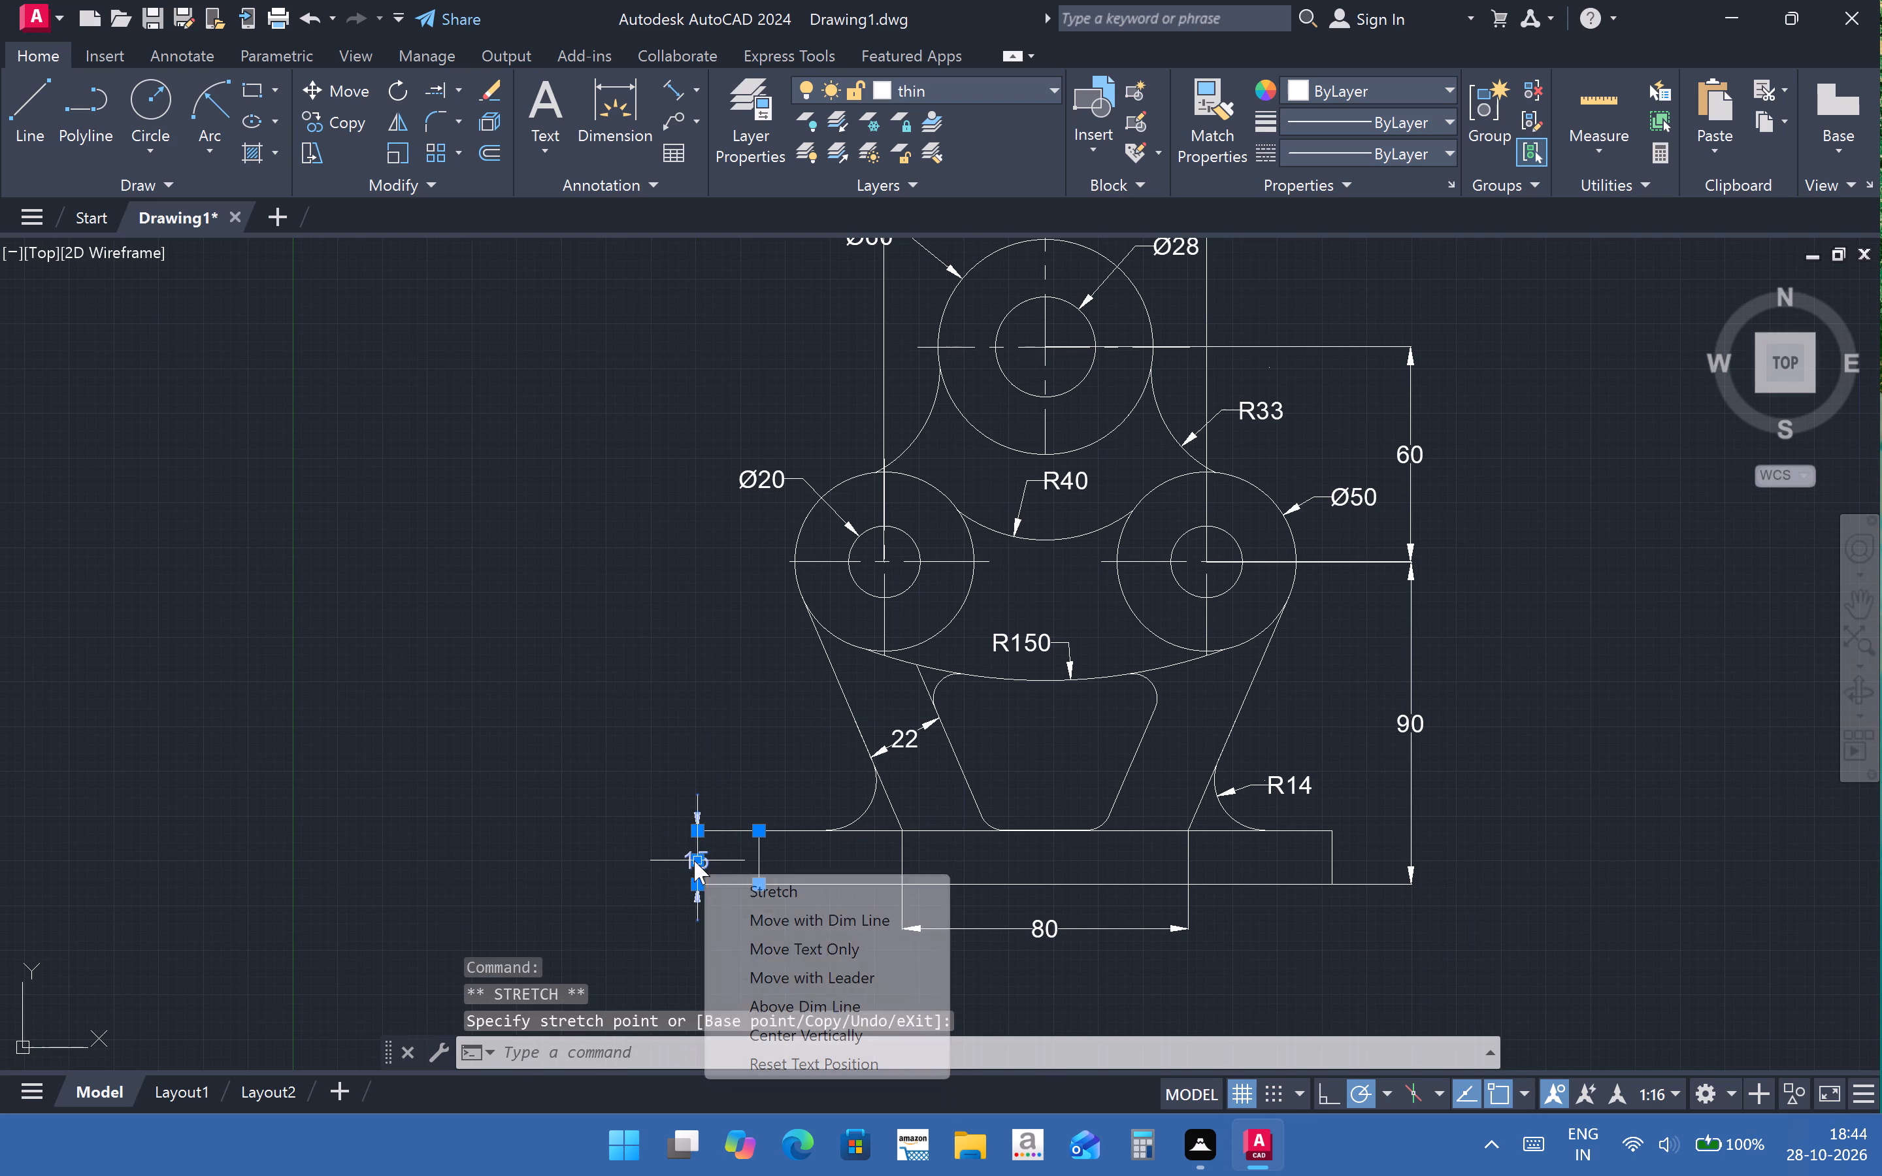
left_click(674, 928)
left_click(674, 928)
key("Escape")
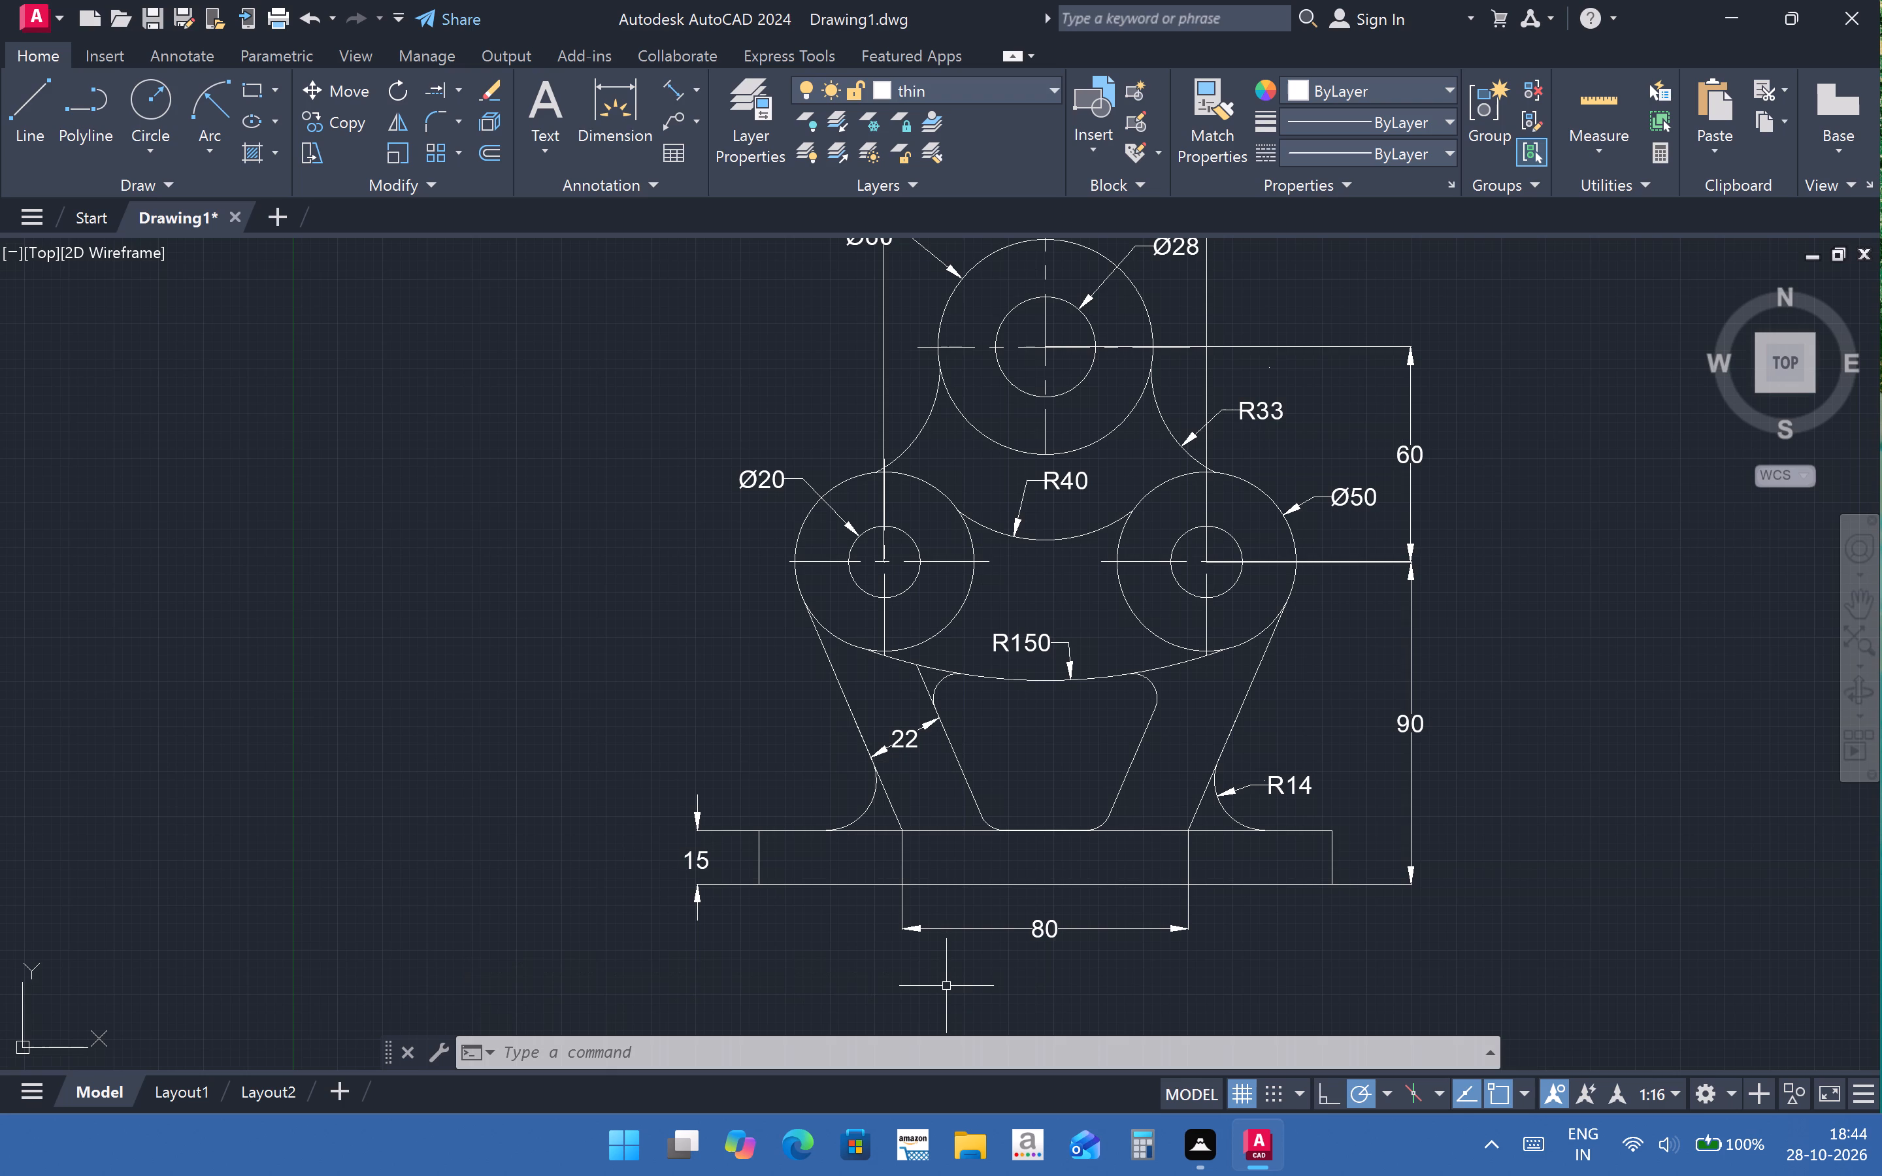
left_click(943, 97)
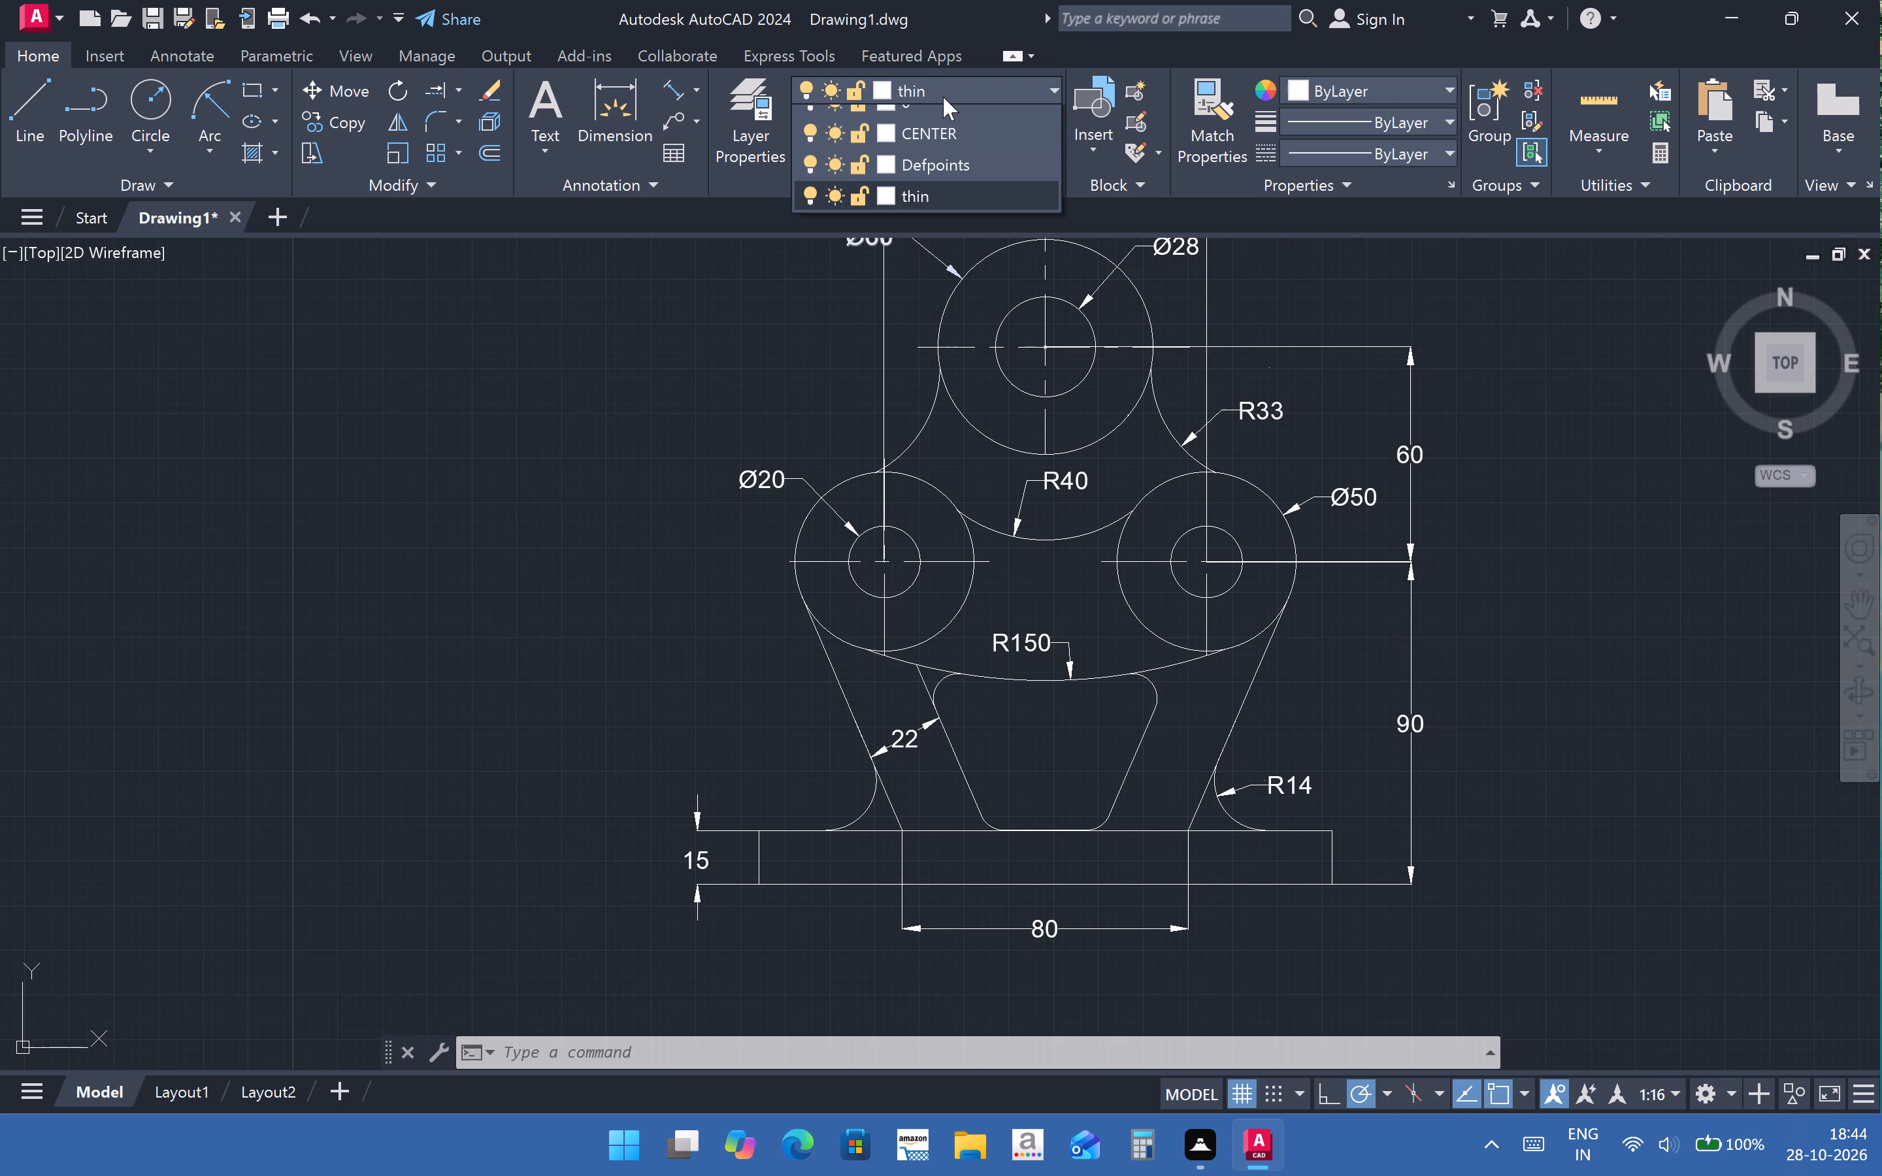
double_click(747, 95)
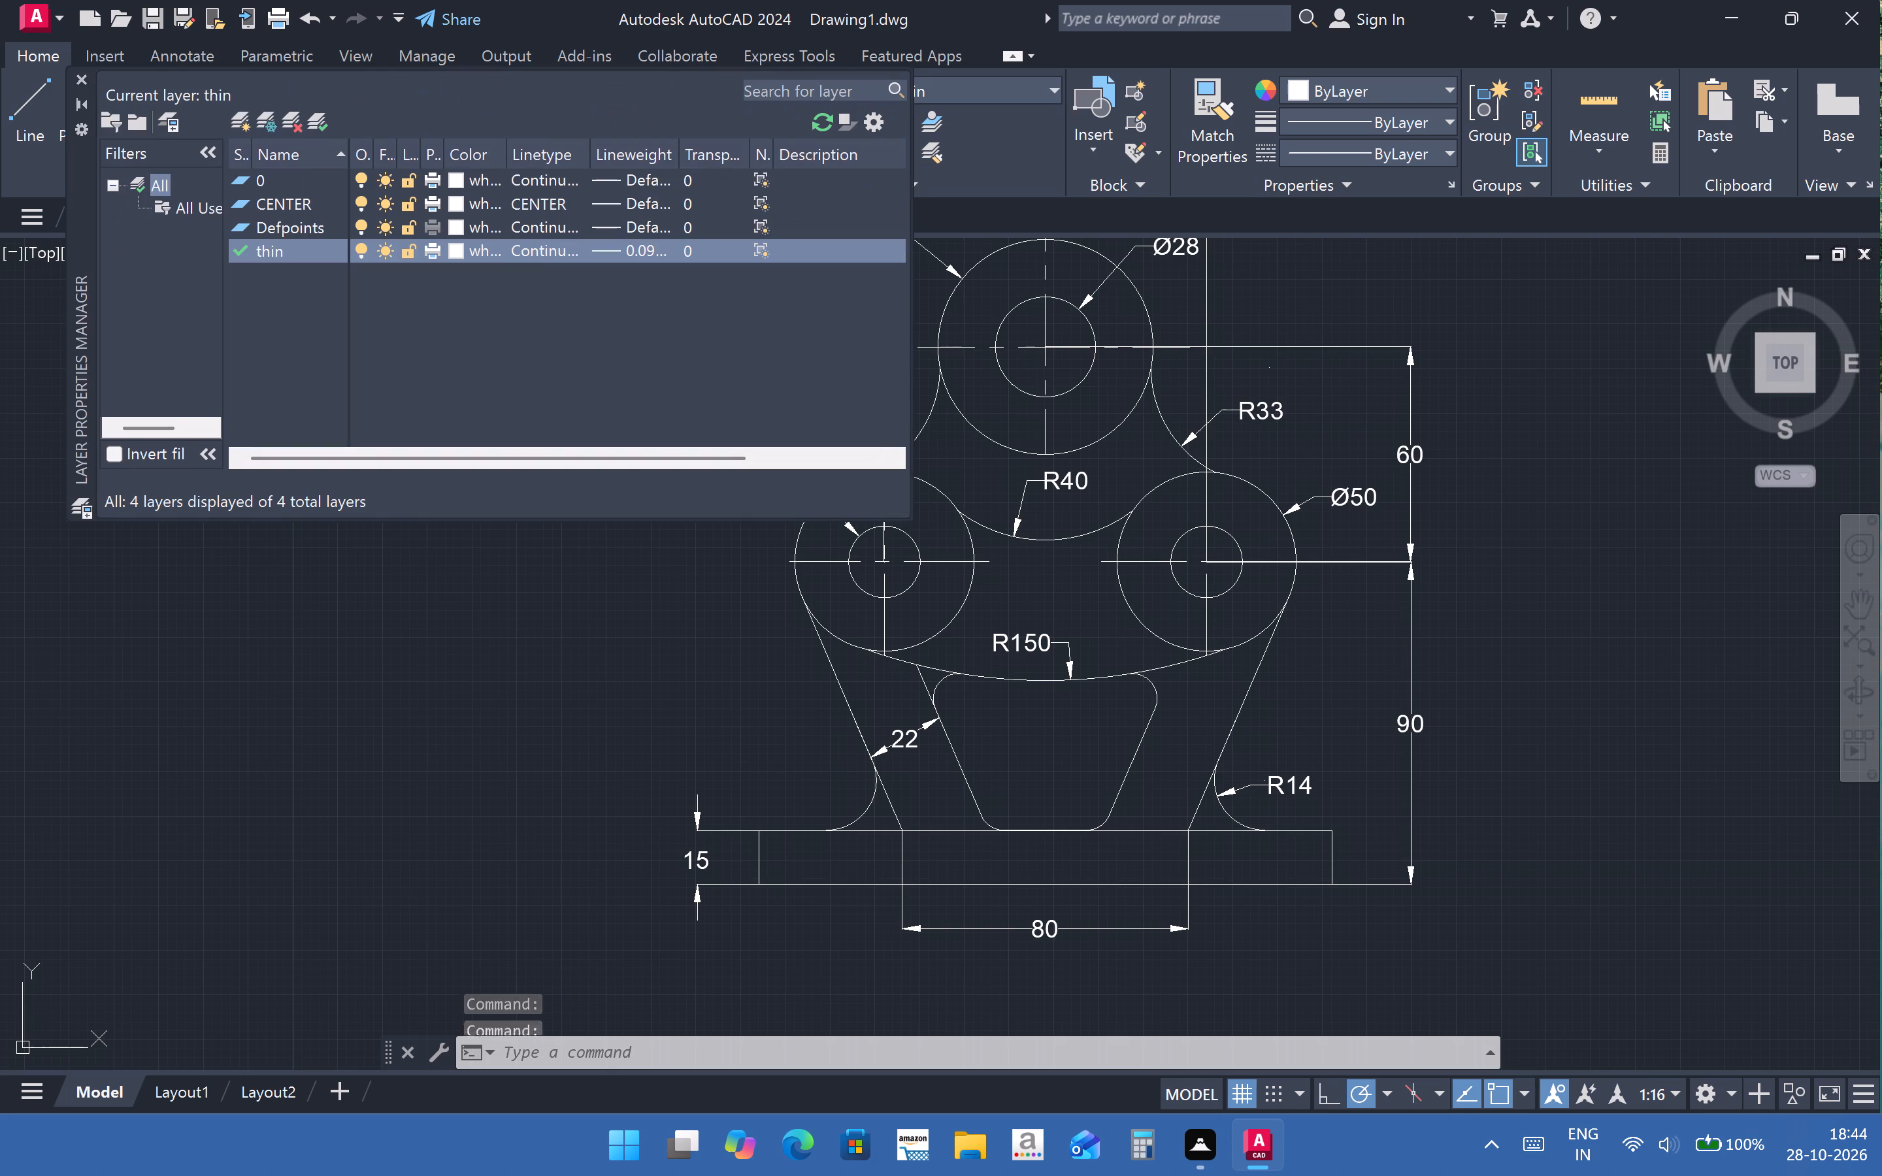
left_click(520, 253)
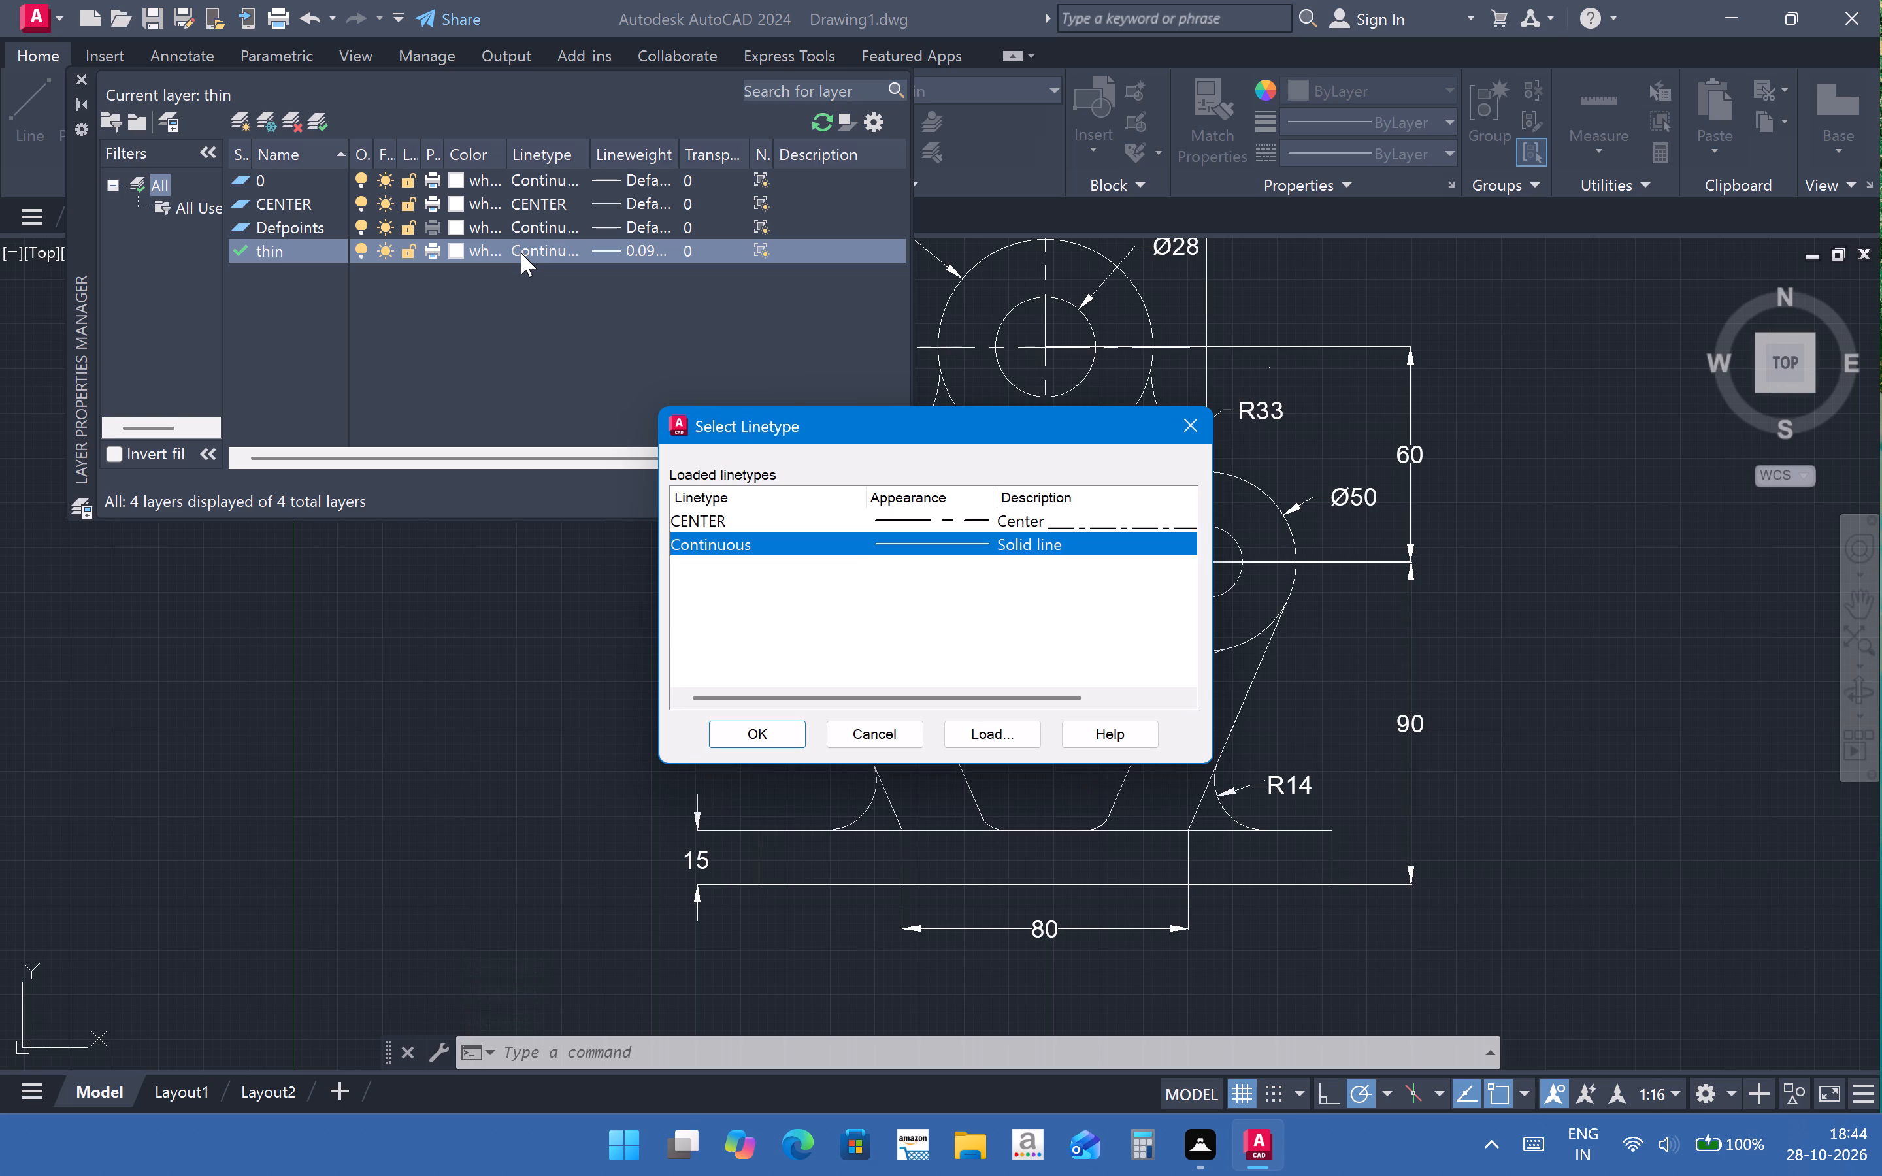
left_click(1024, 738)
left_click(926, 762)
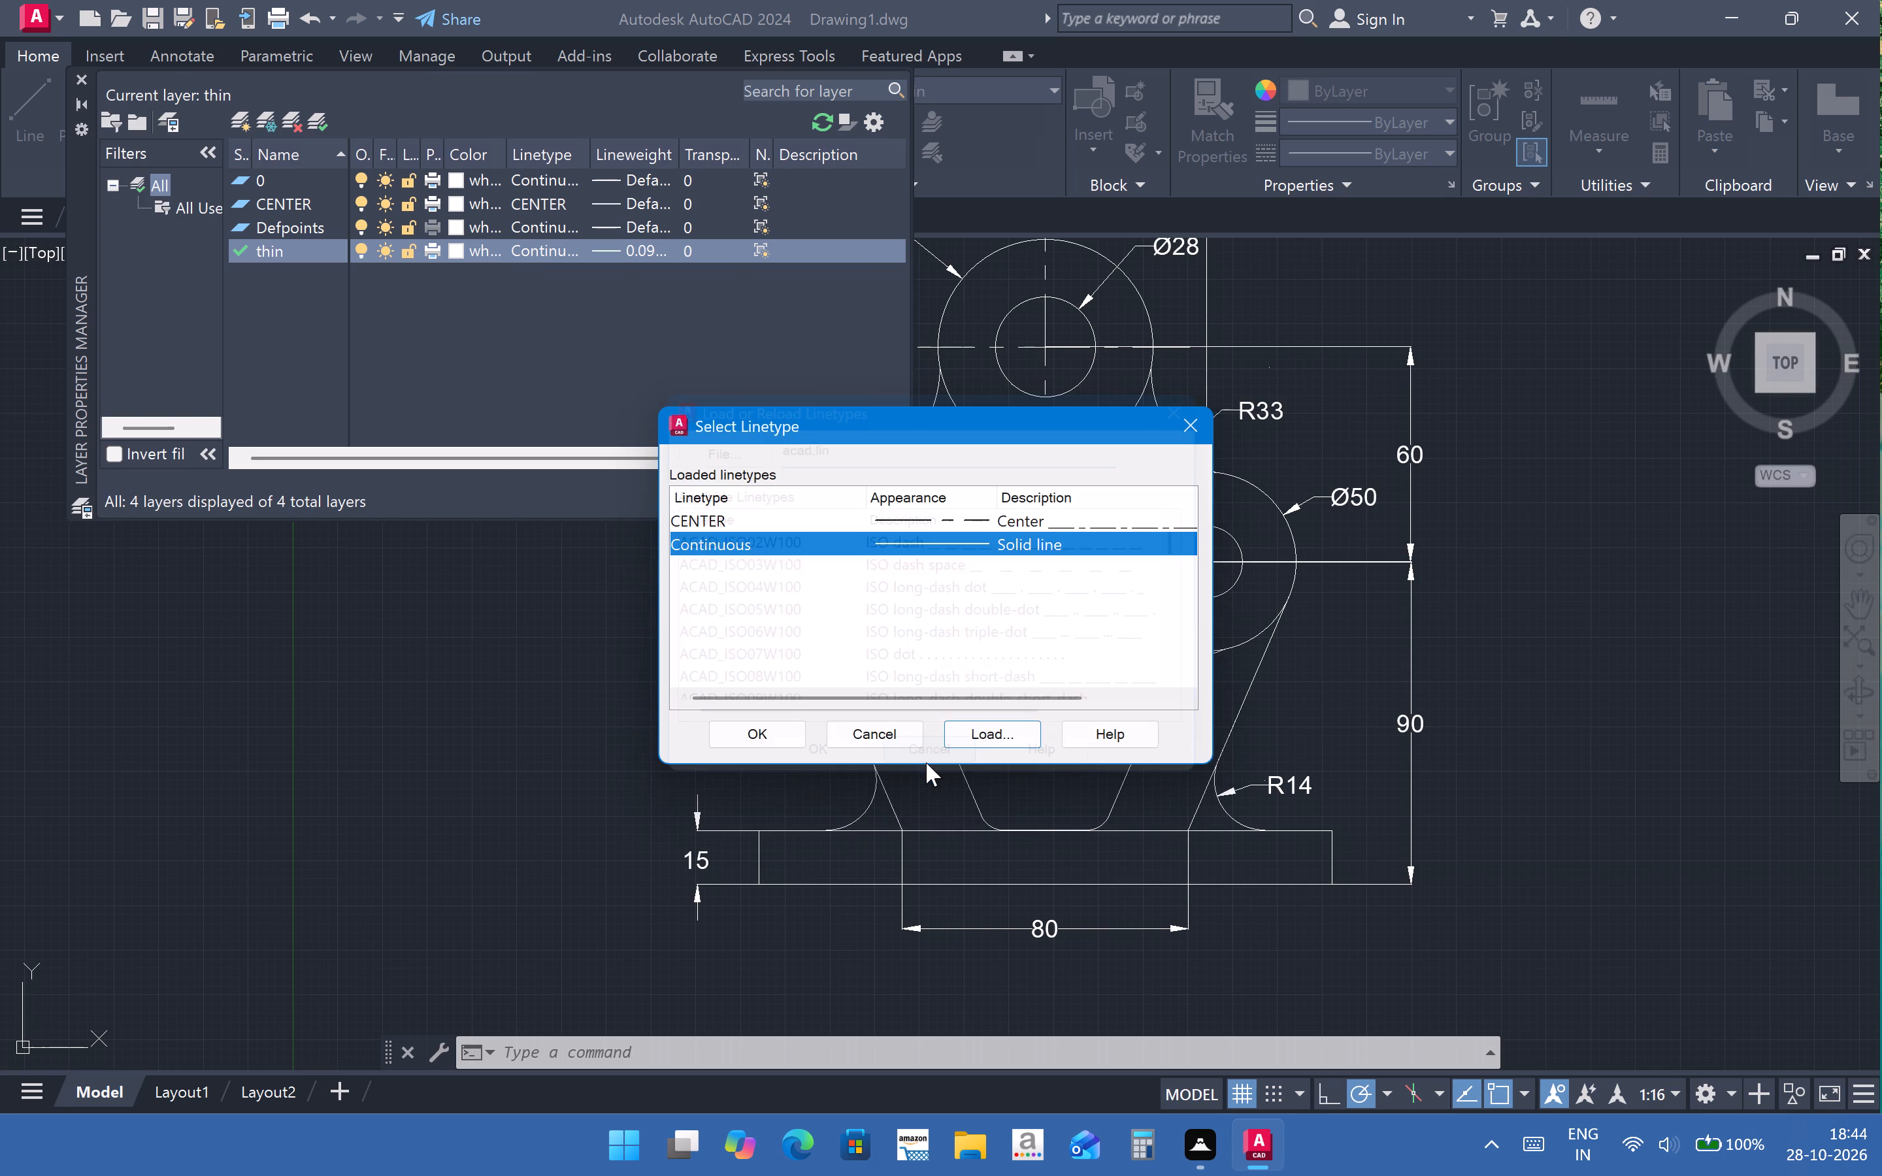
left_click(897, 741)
Set the lineweight of layer thin to Default and close the layer properties.
left_click(627, 244)
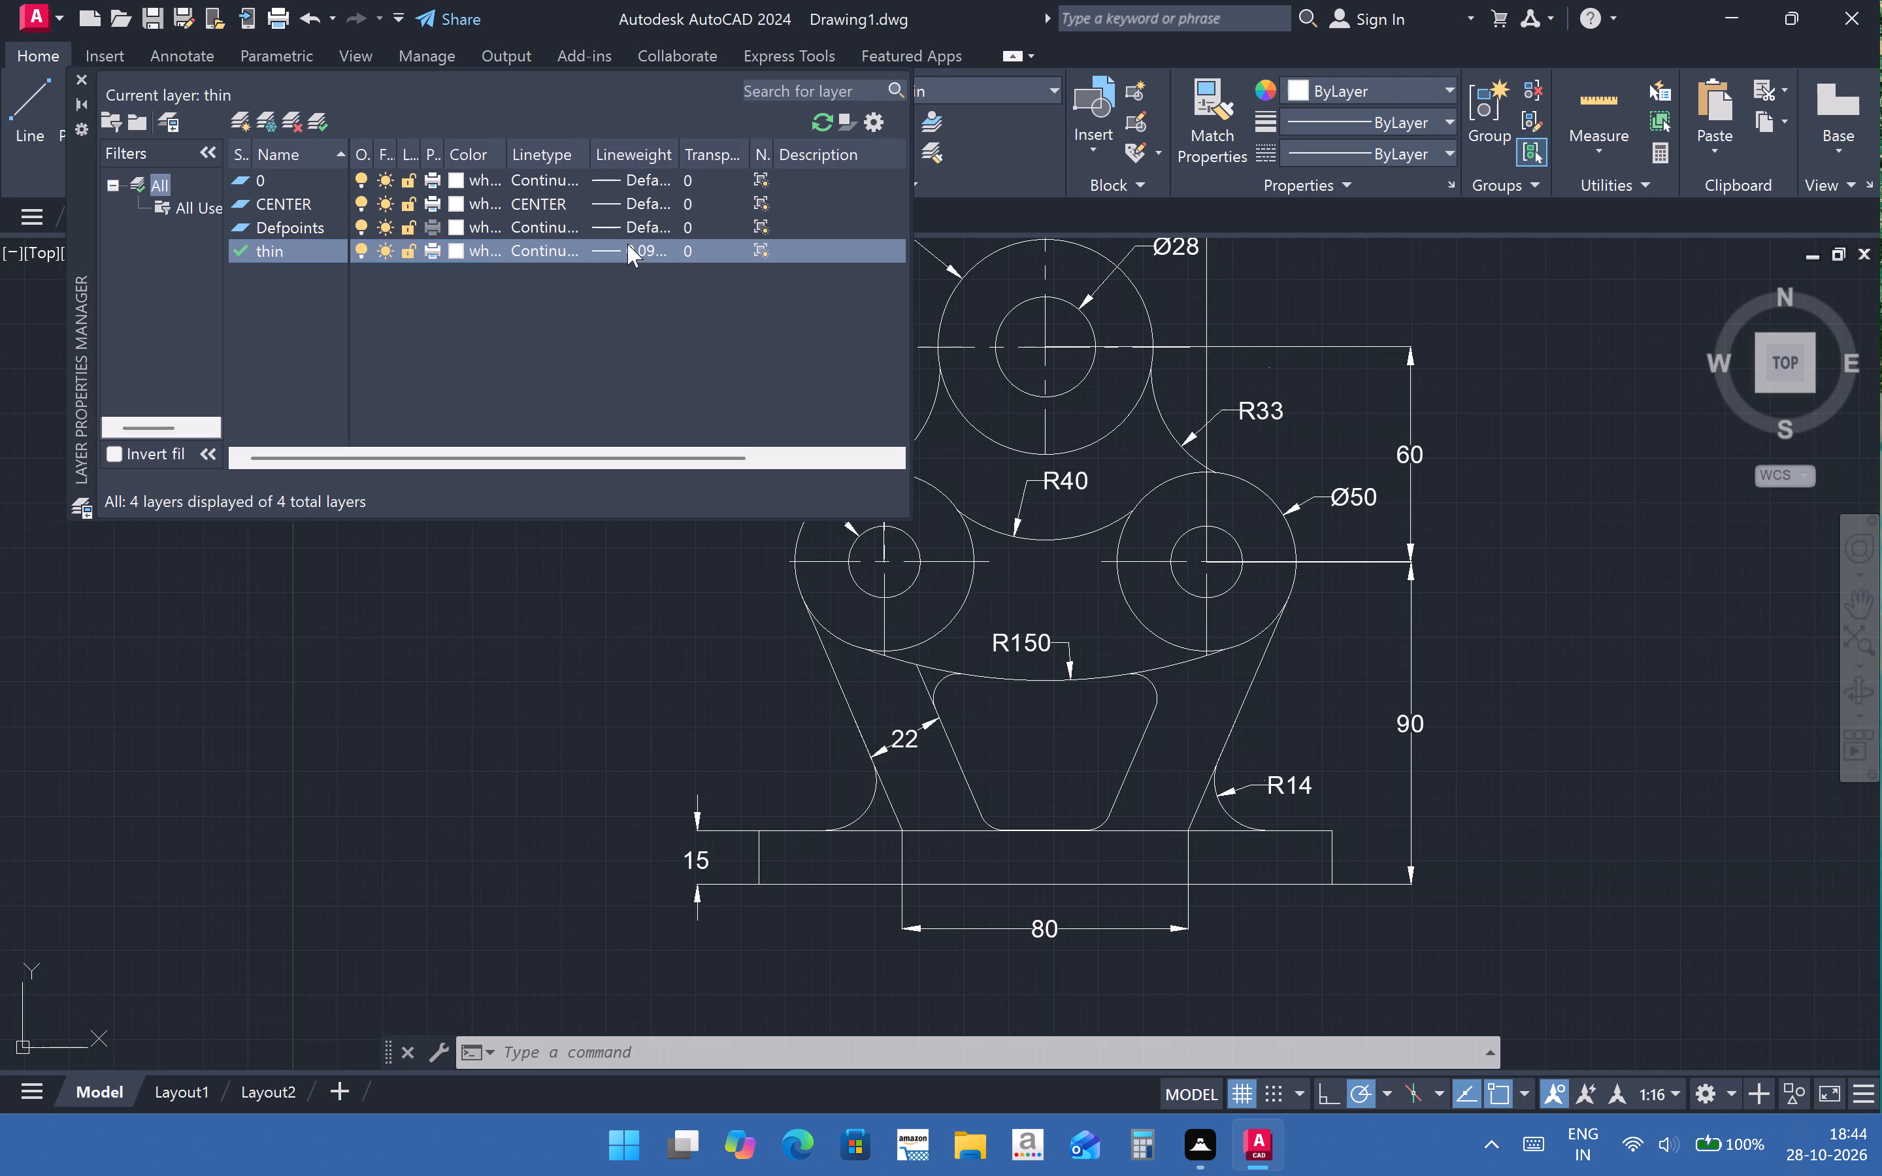
left_click(895, 467)
left_click(877, 451)
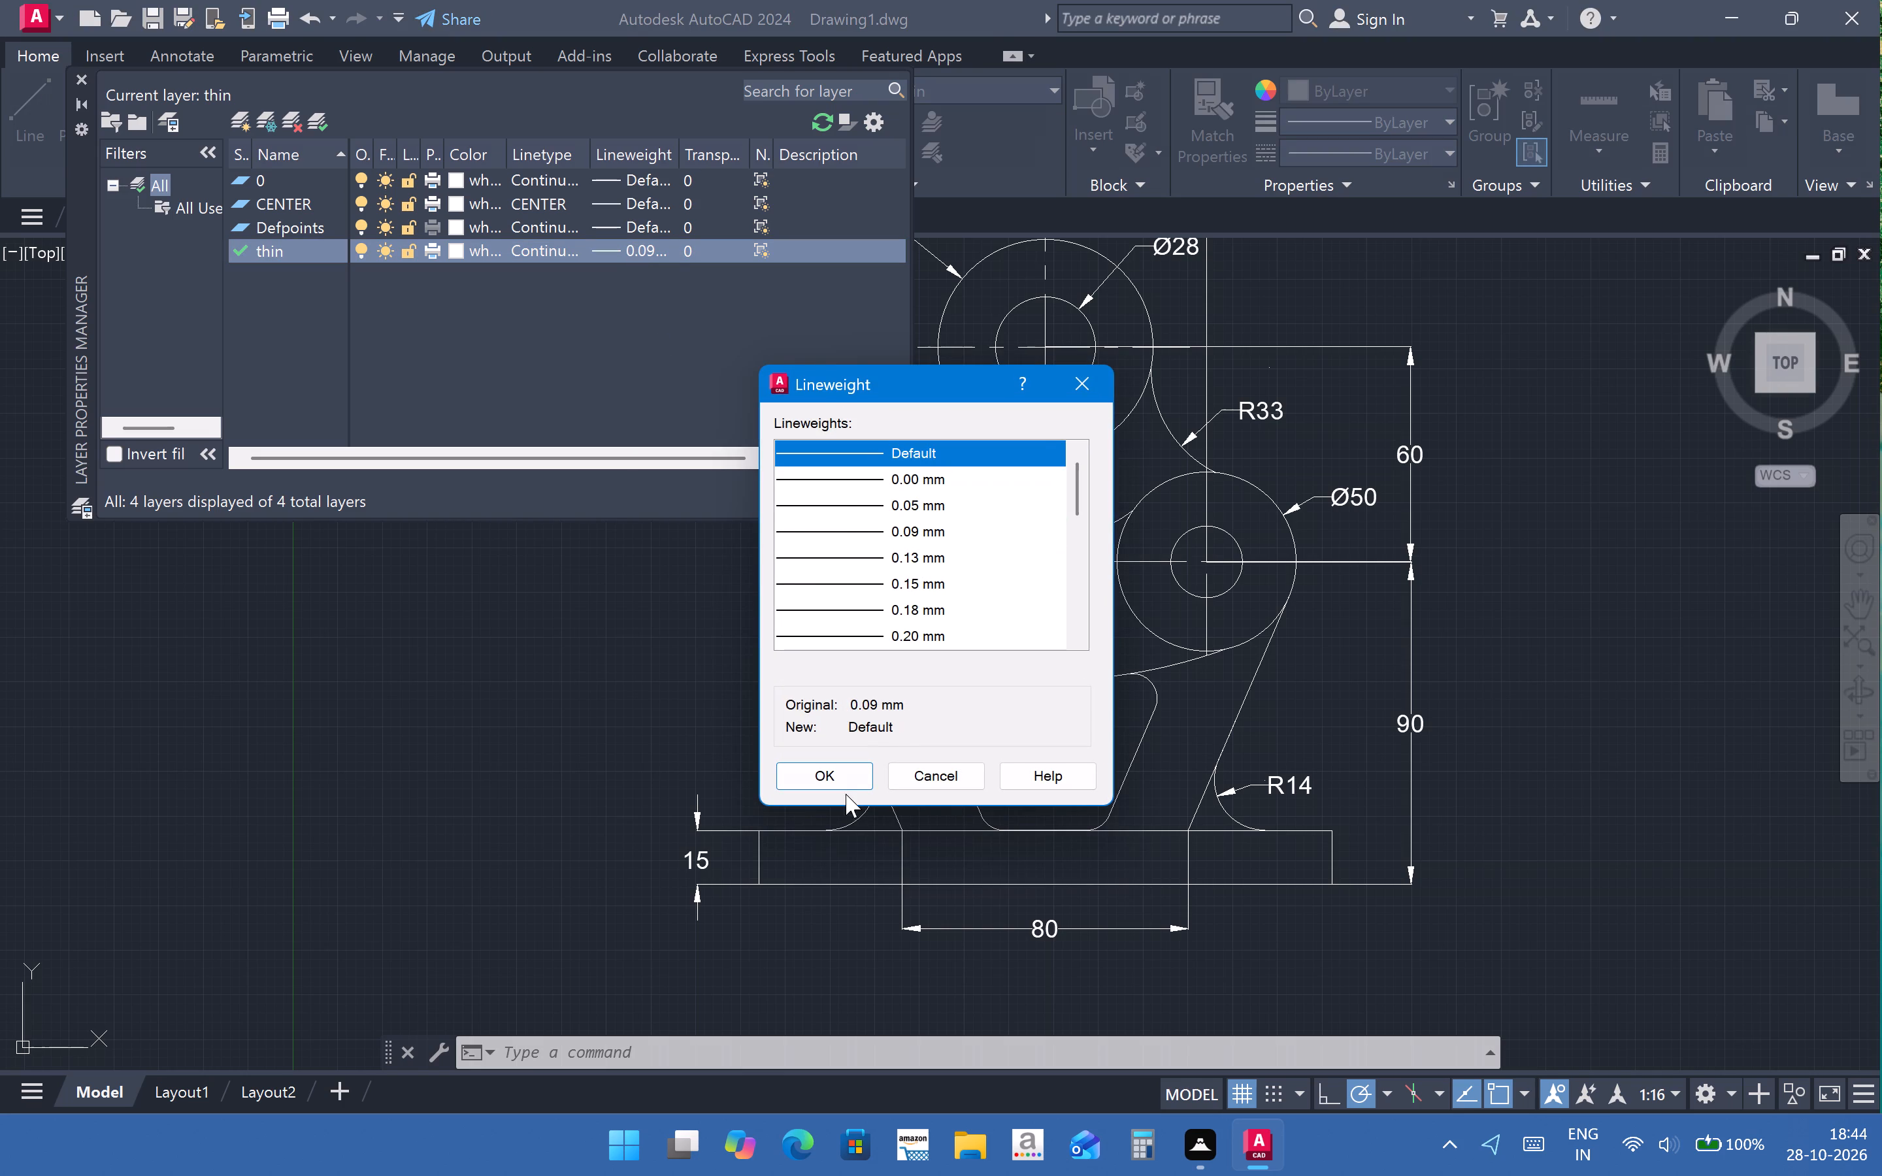
left_click(840, 785)
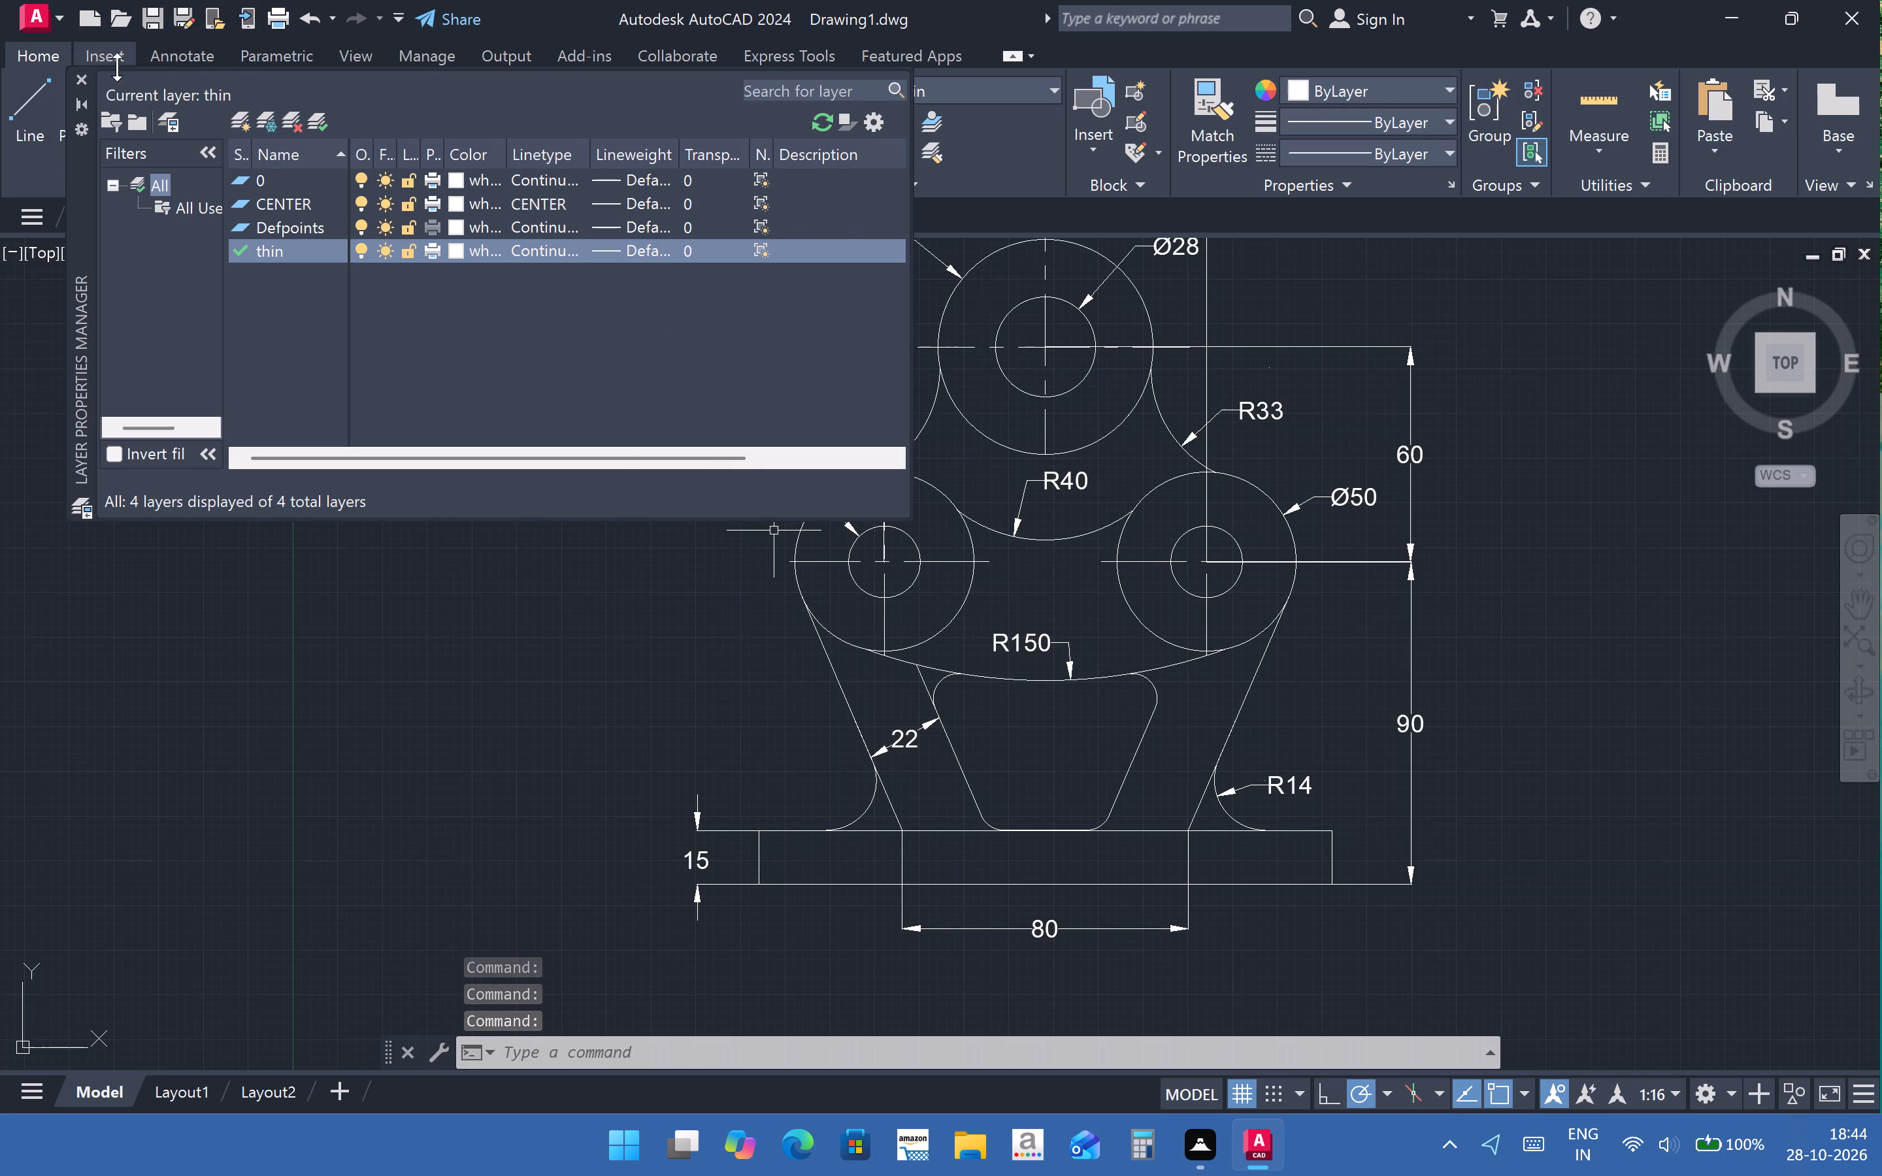
left_click(76, 78)
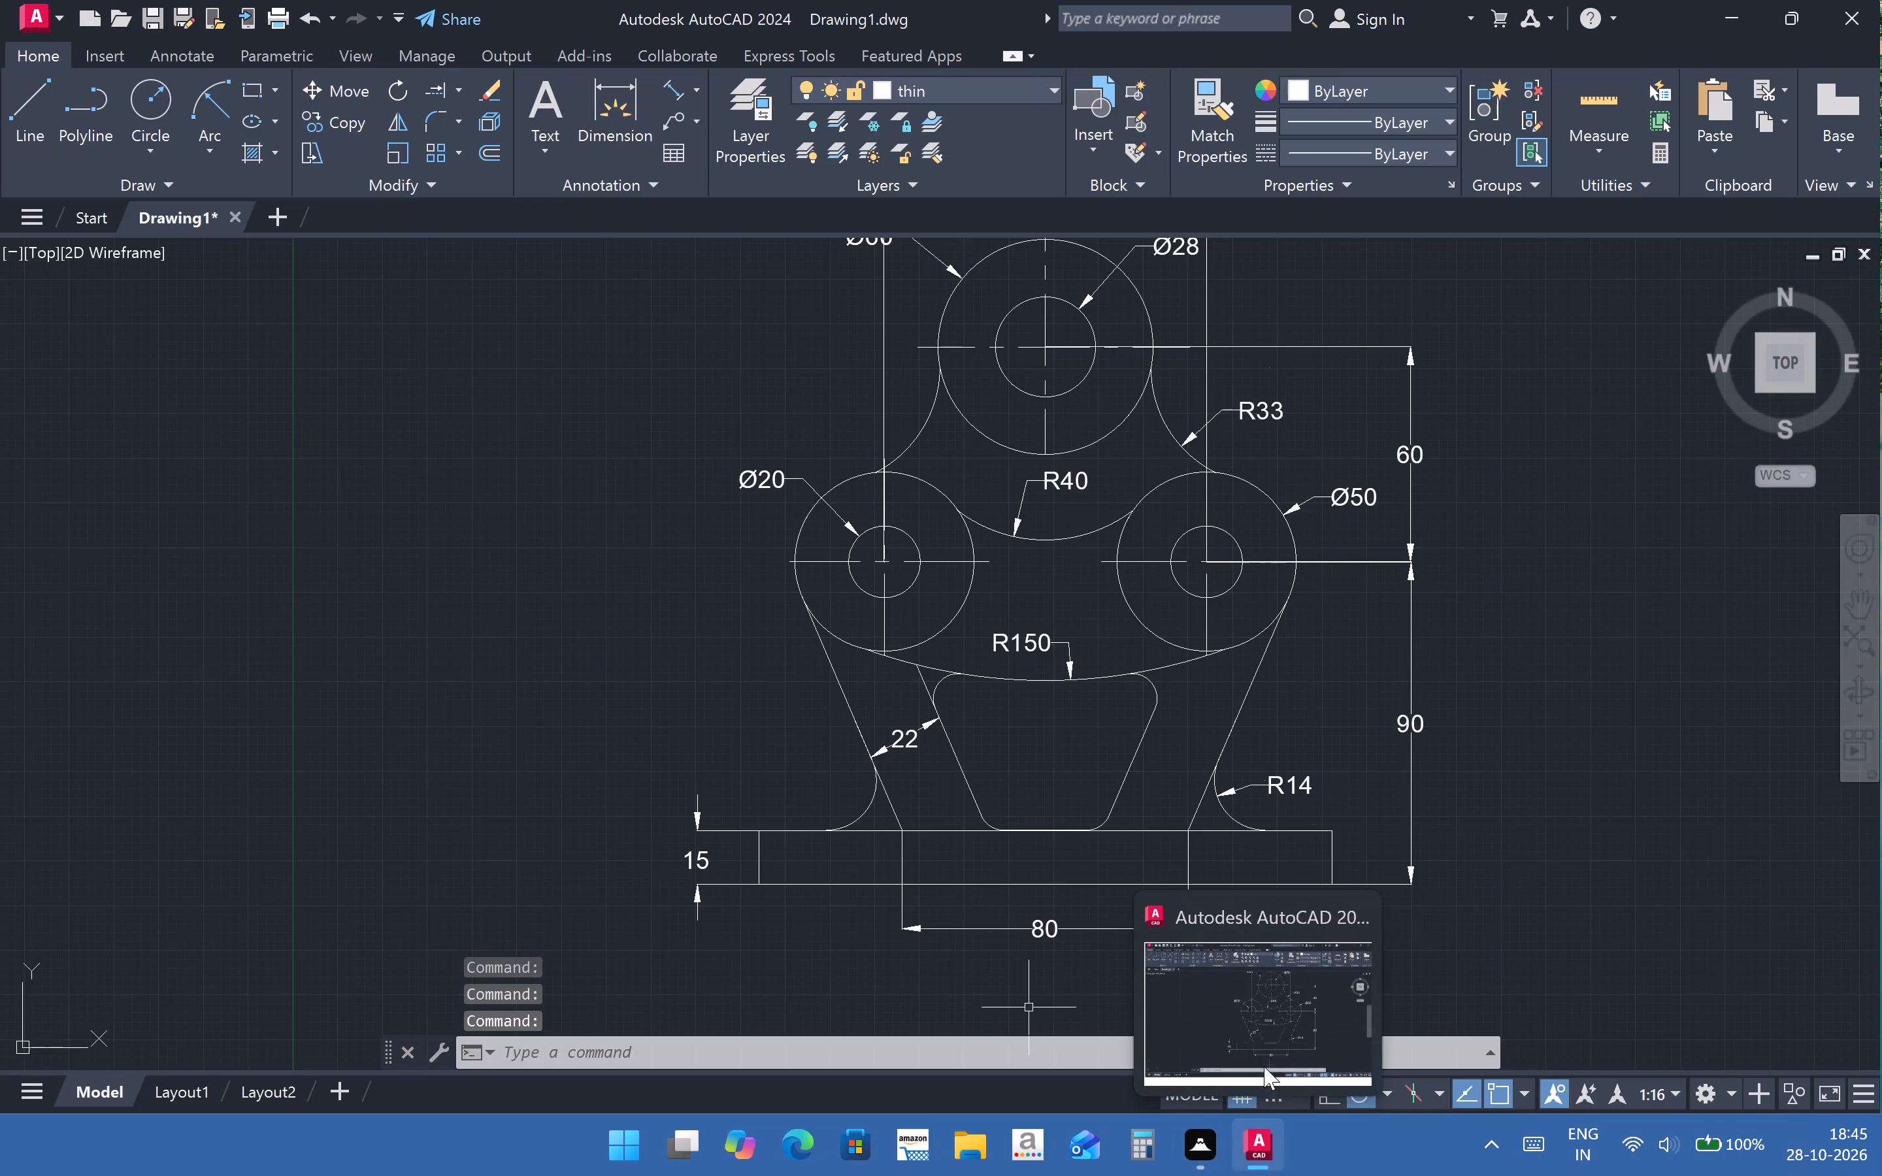
Add a horizontal dimension for the base's overall width between its bottom corners, placed below the 80 dimension.
left_click(612, 80)
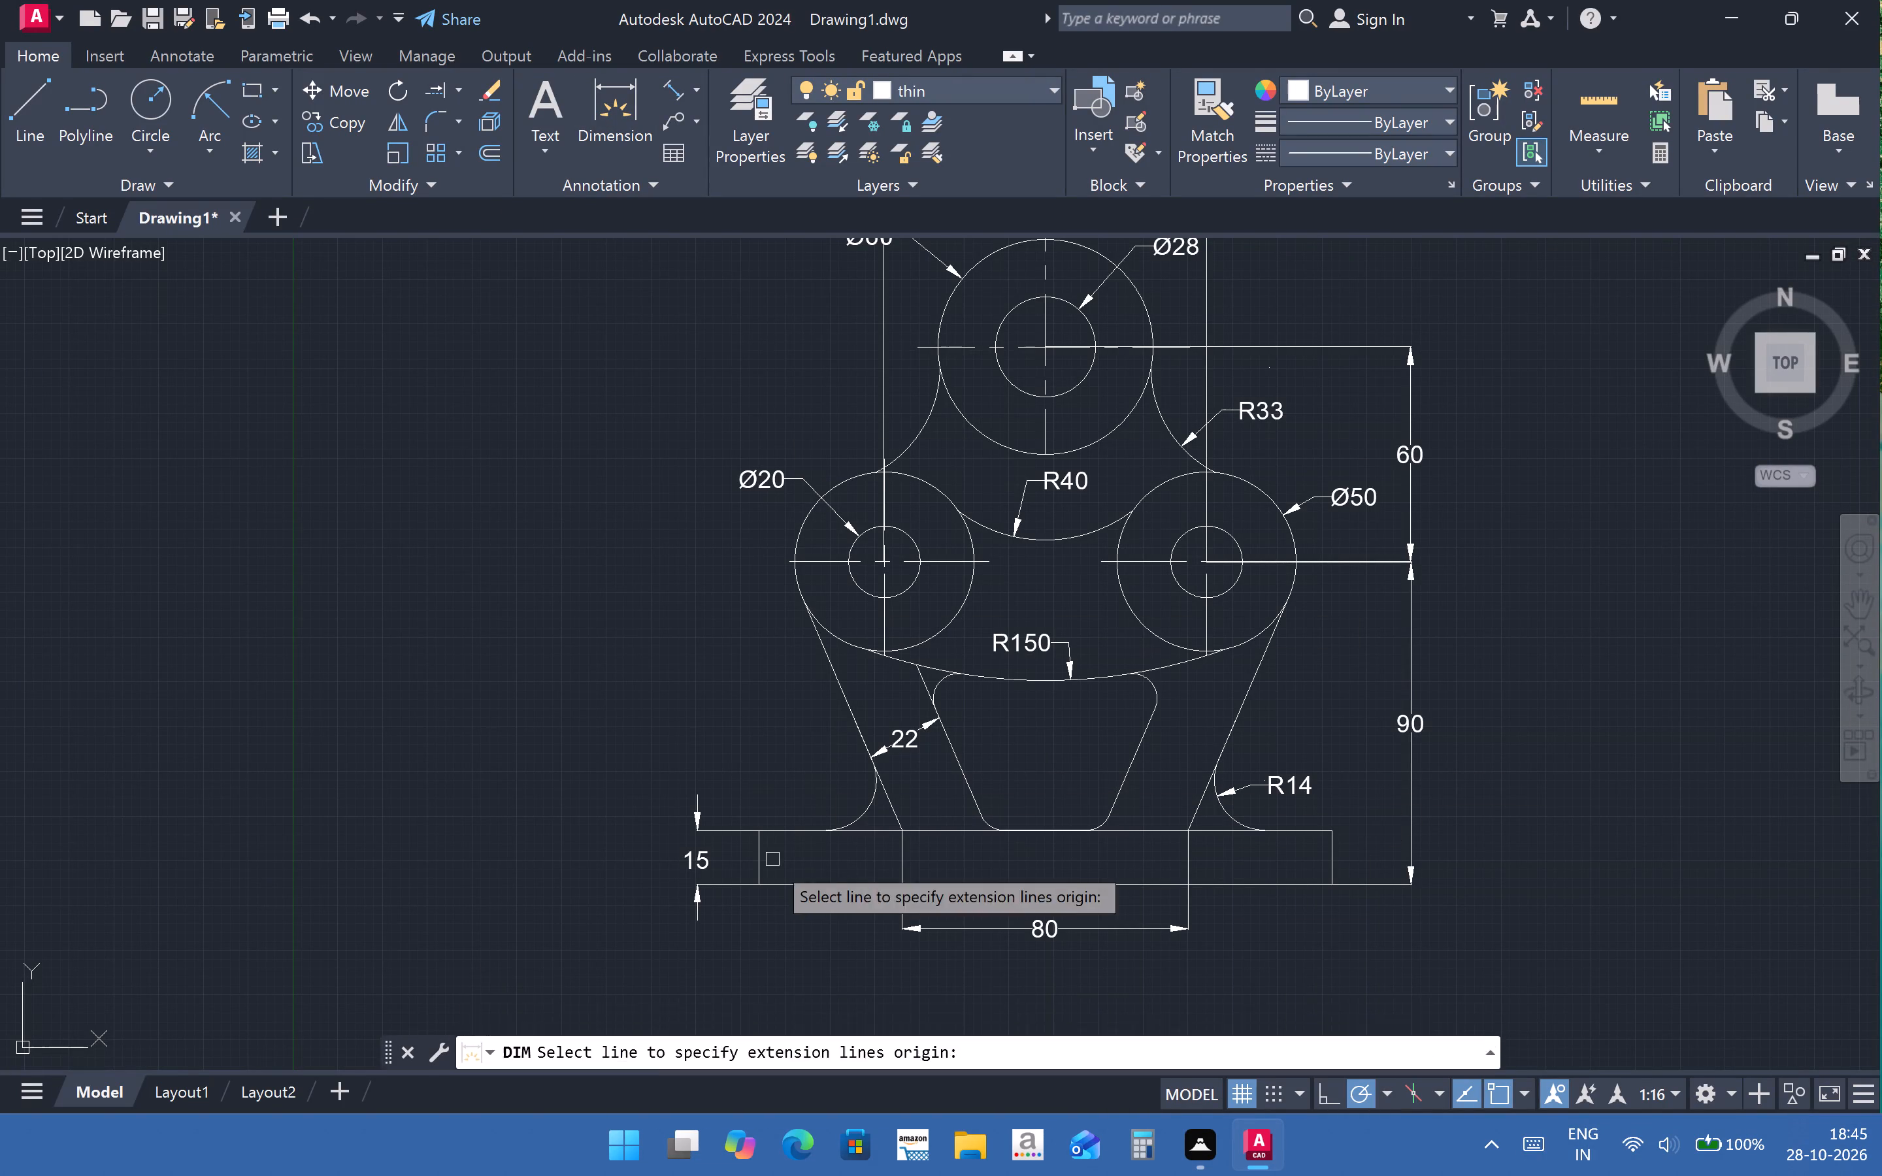
left_click(757, 886)
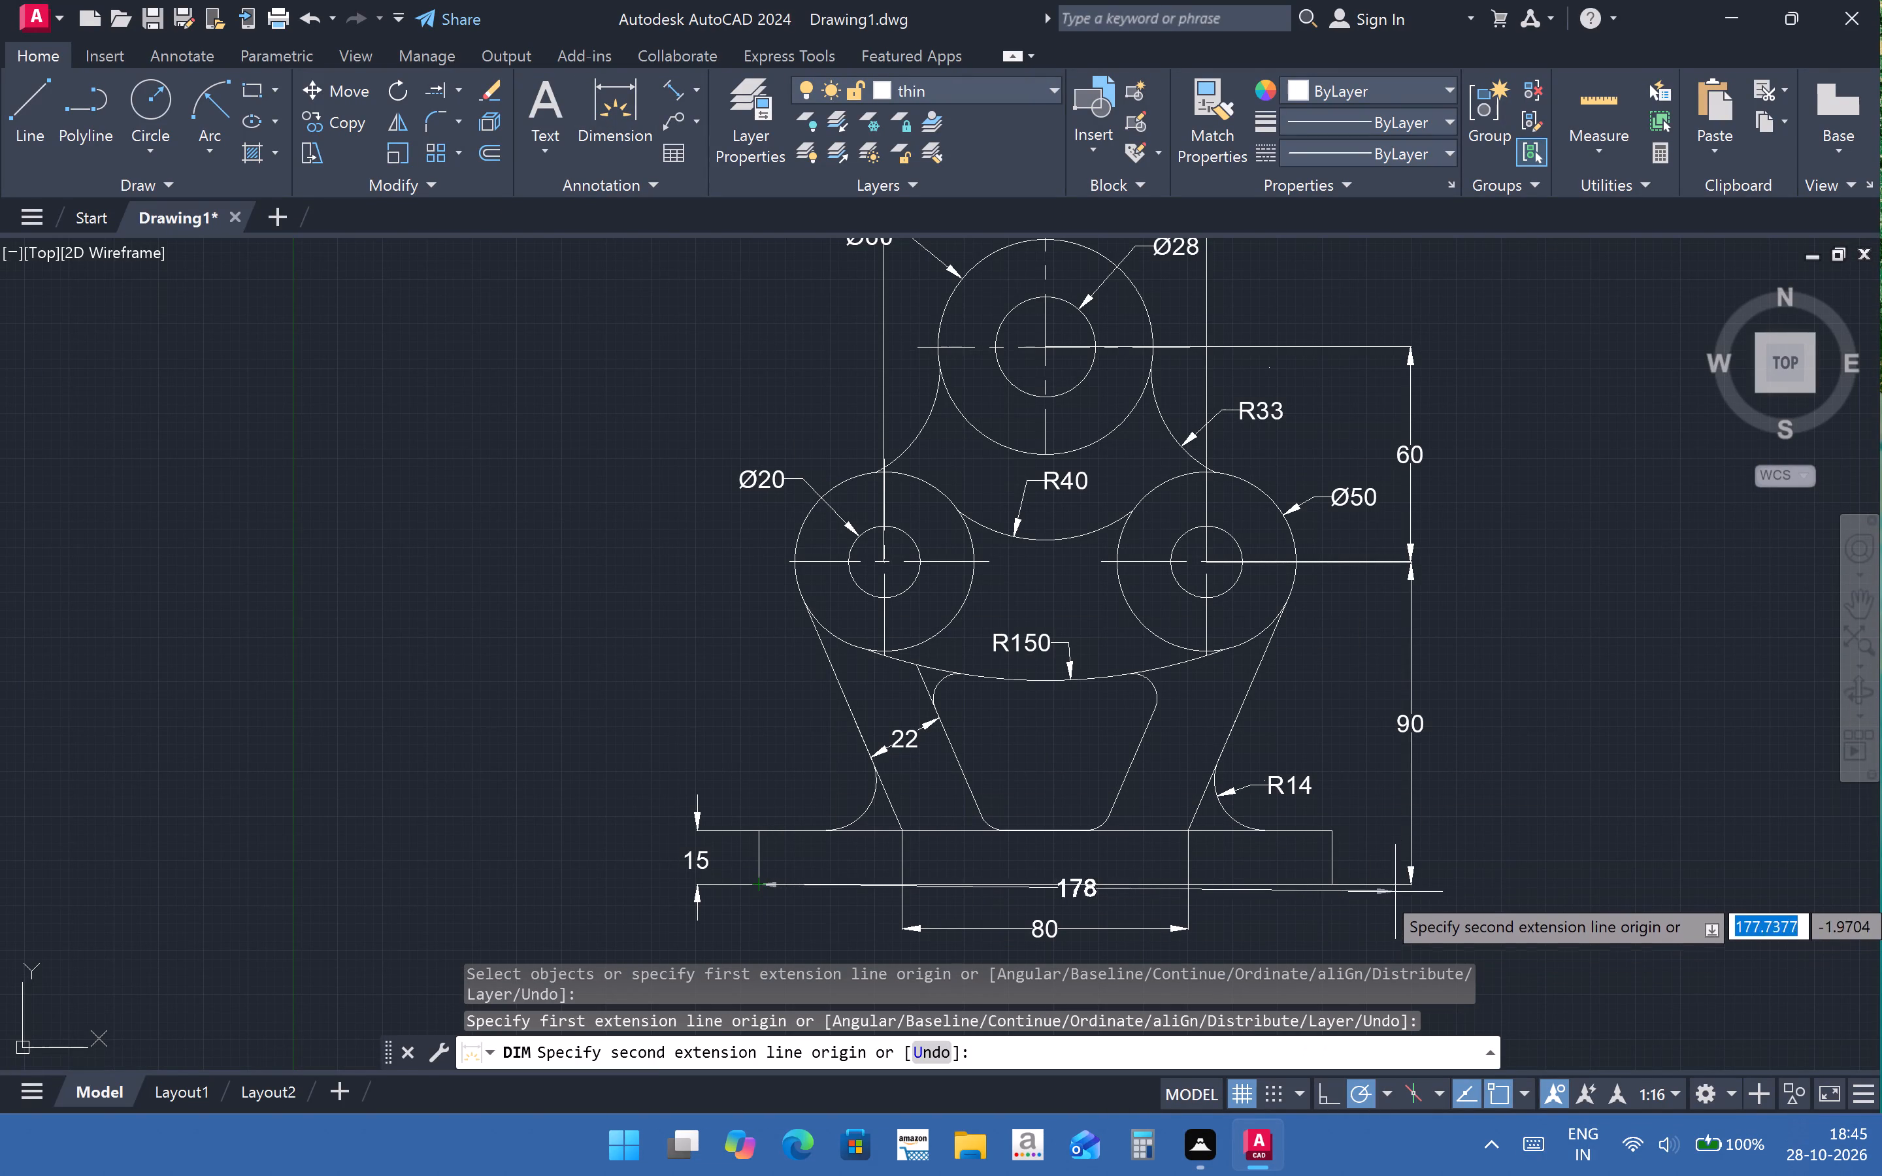
left_click(1329, 881)
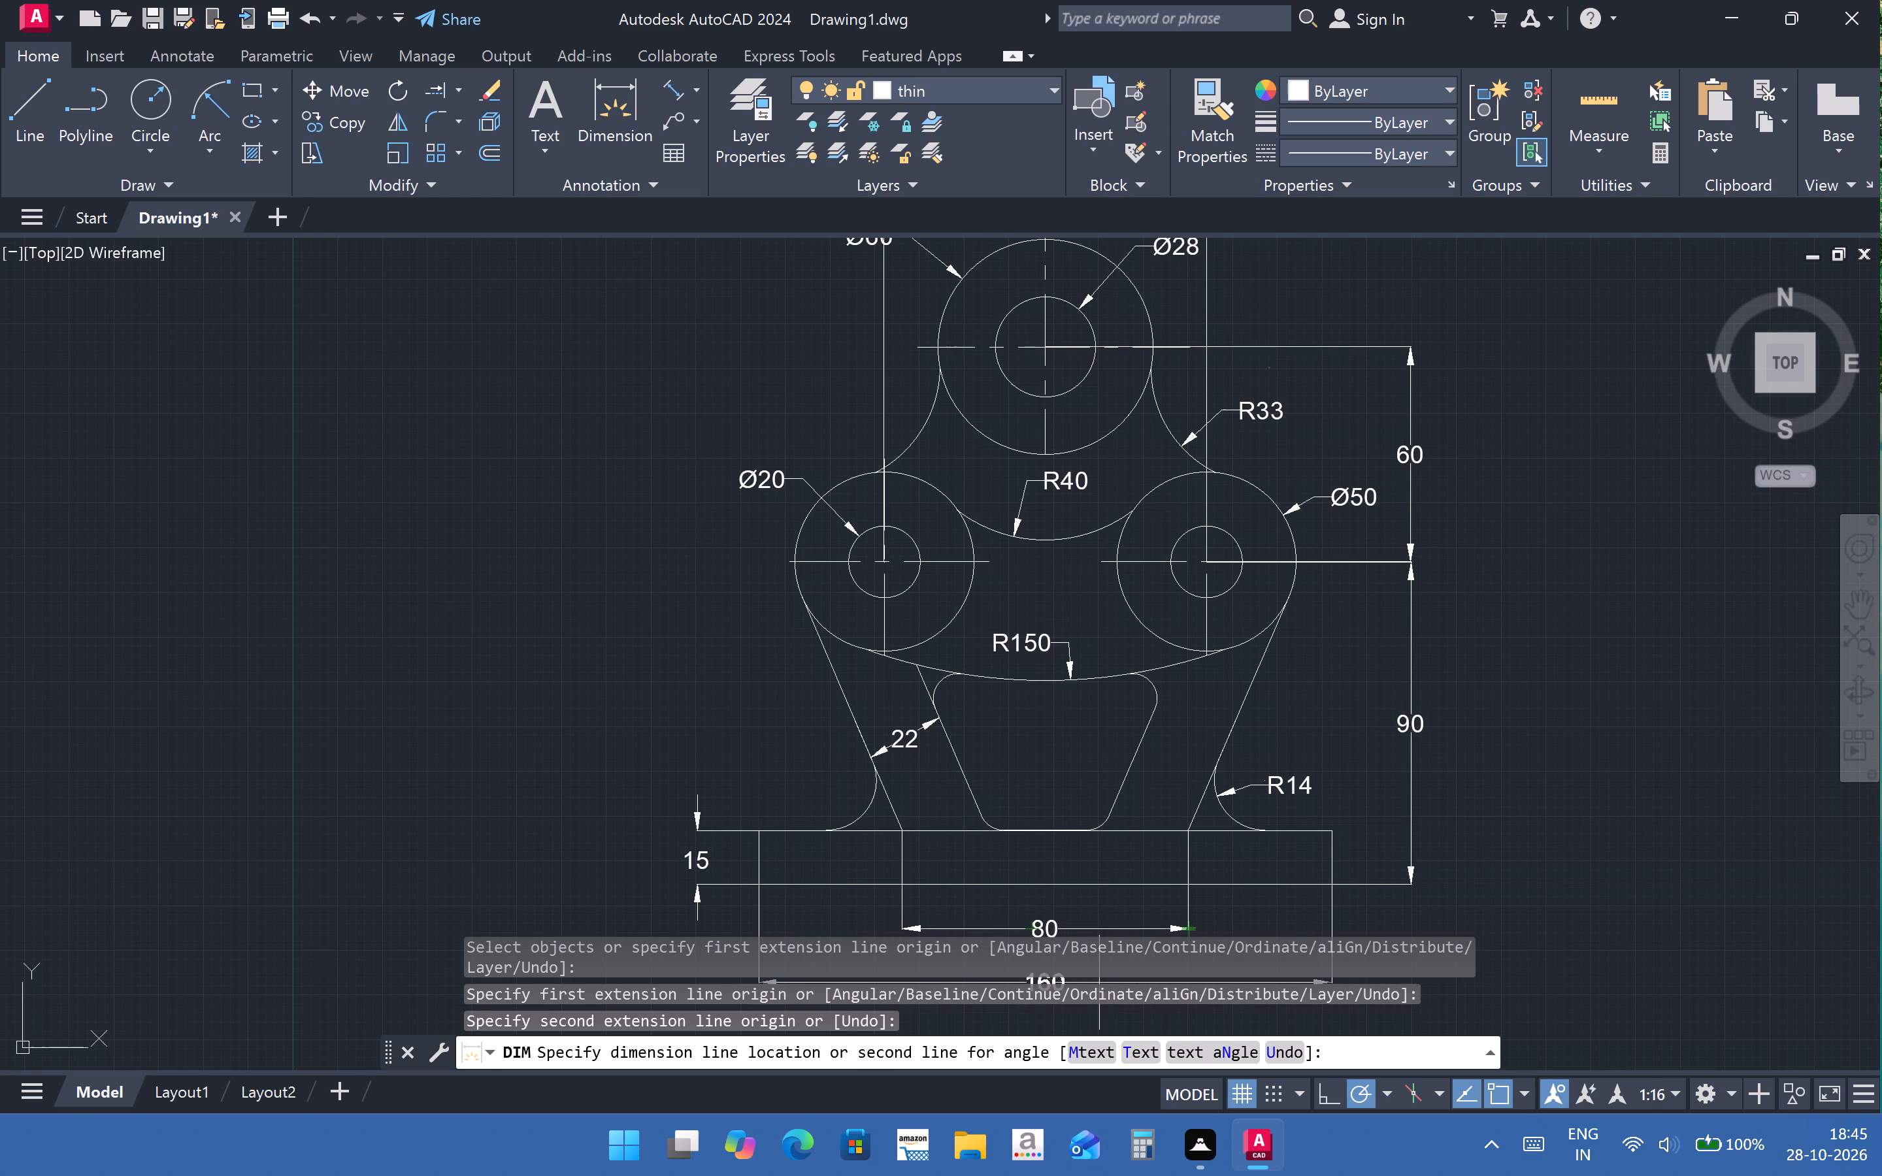
left_click(1089, 975)
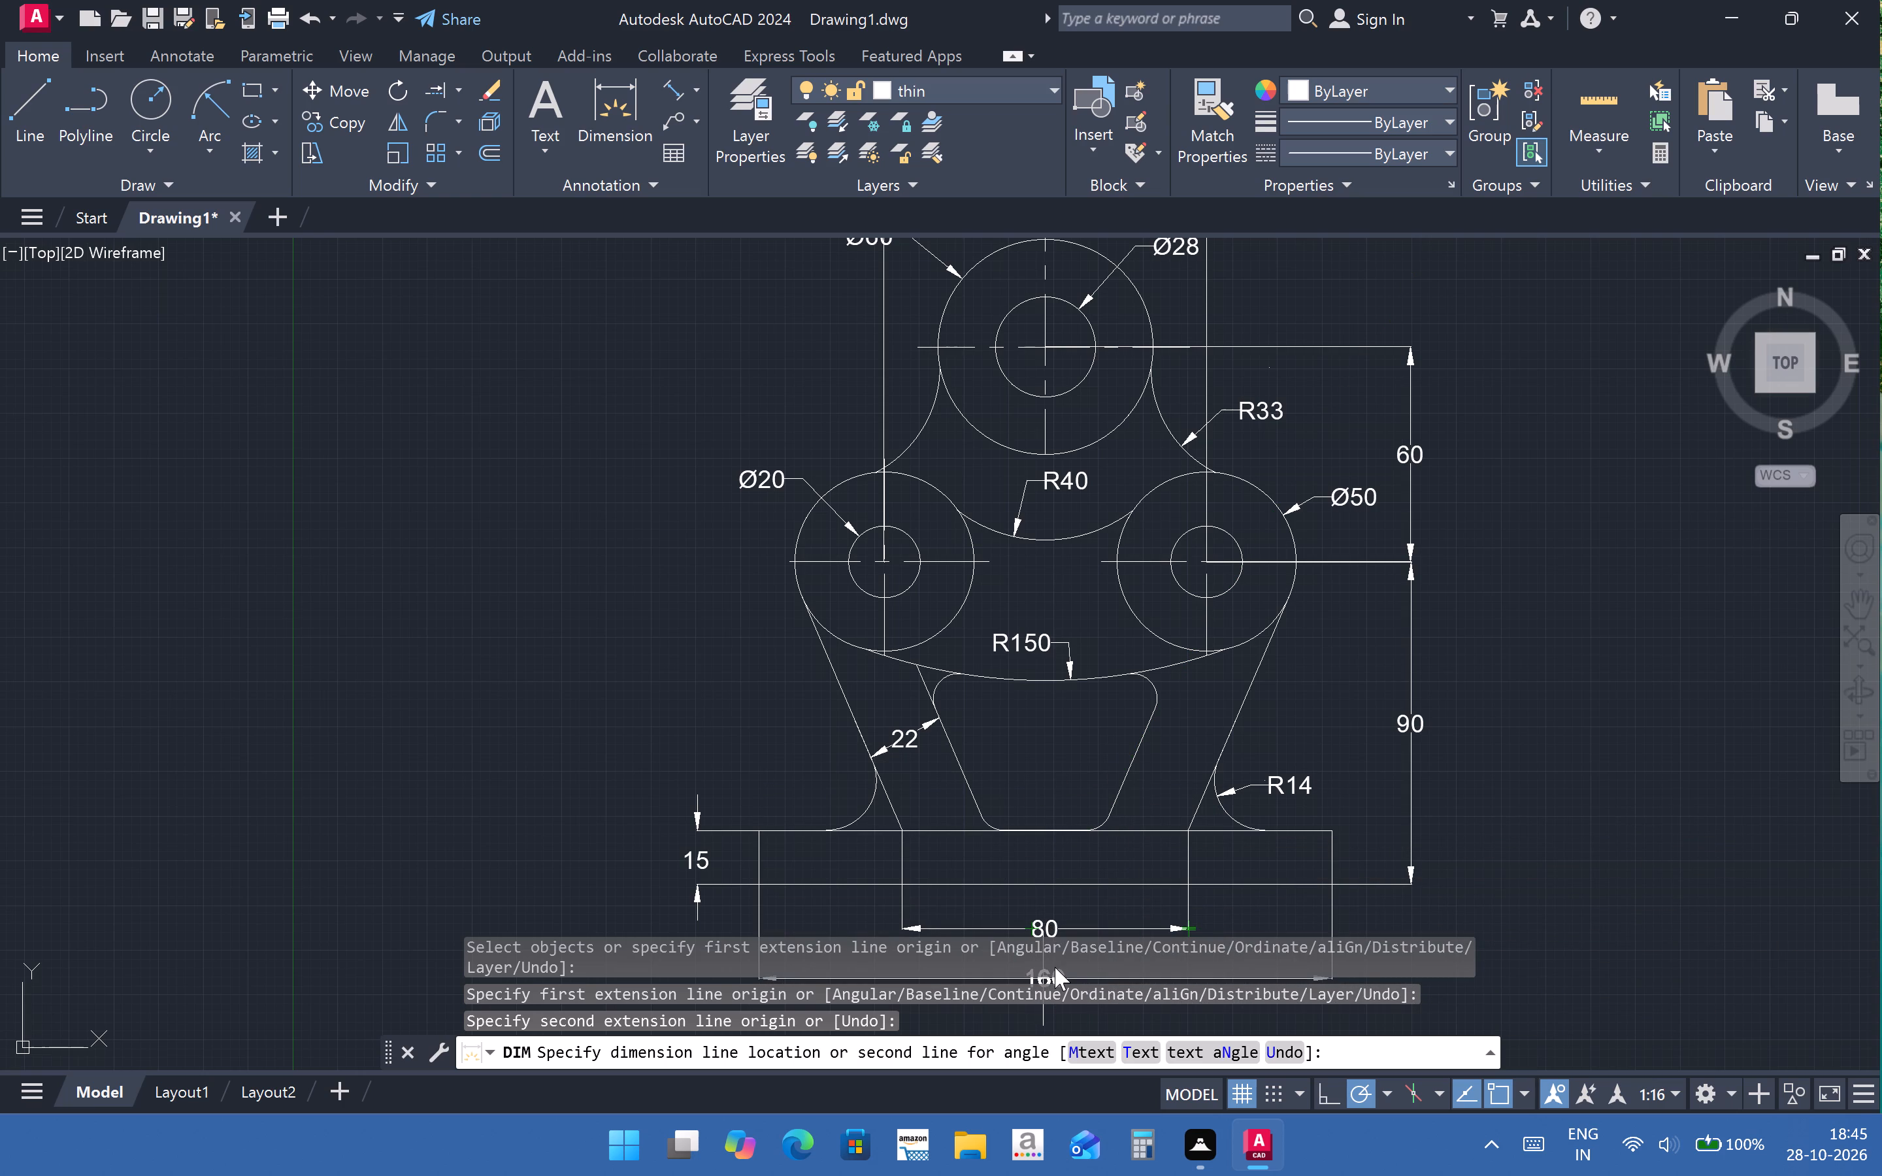
left_click(1055, 967)
left_click(1062, 968)
left_click(1563, 964)
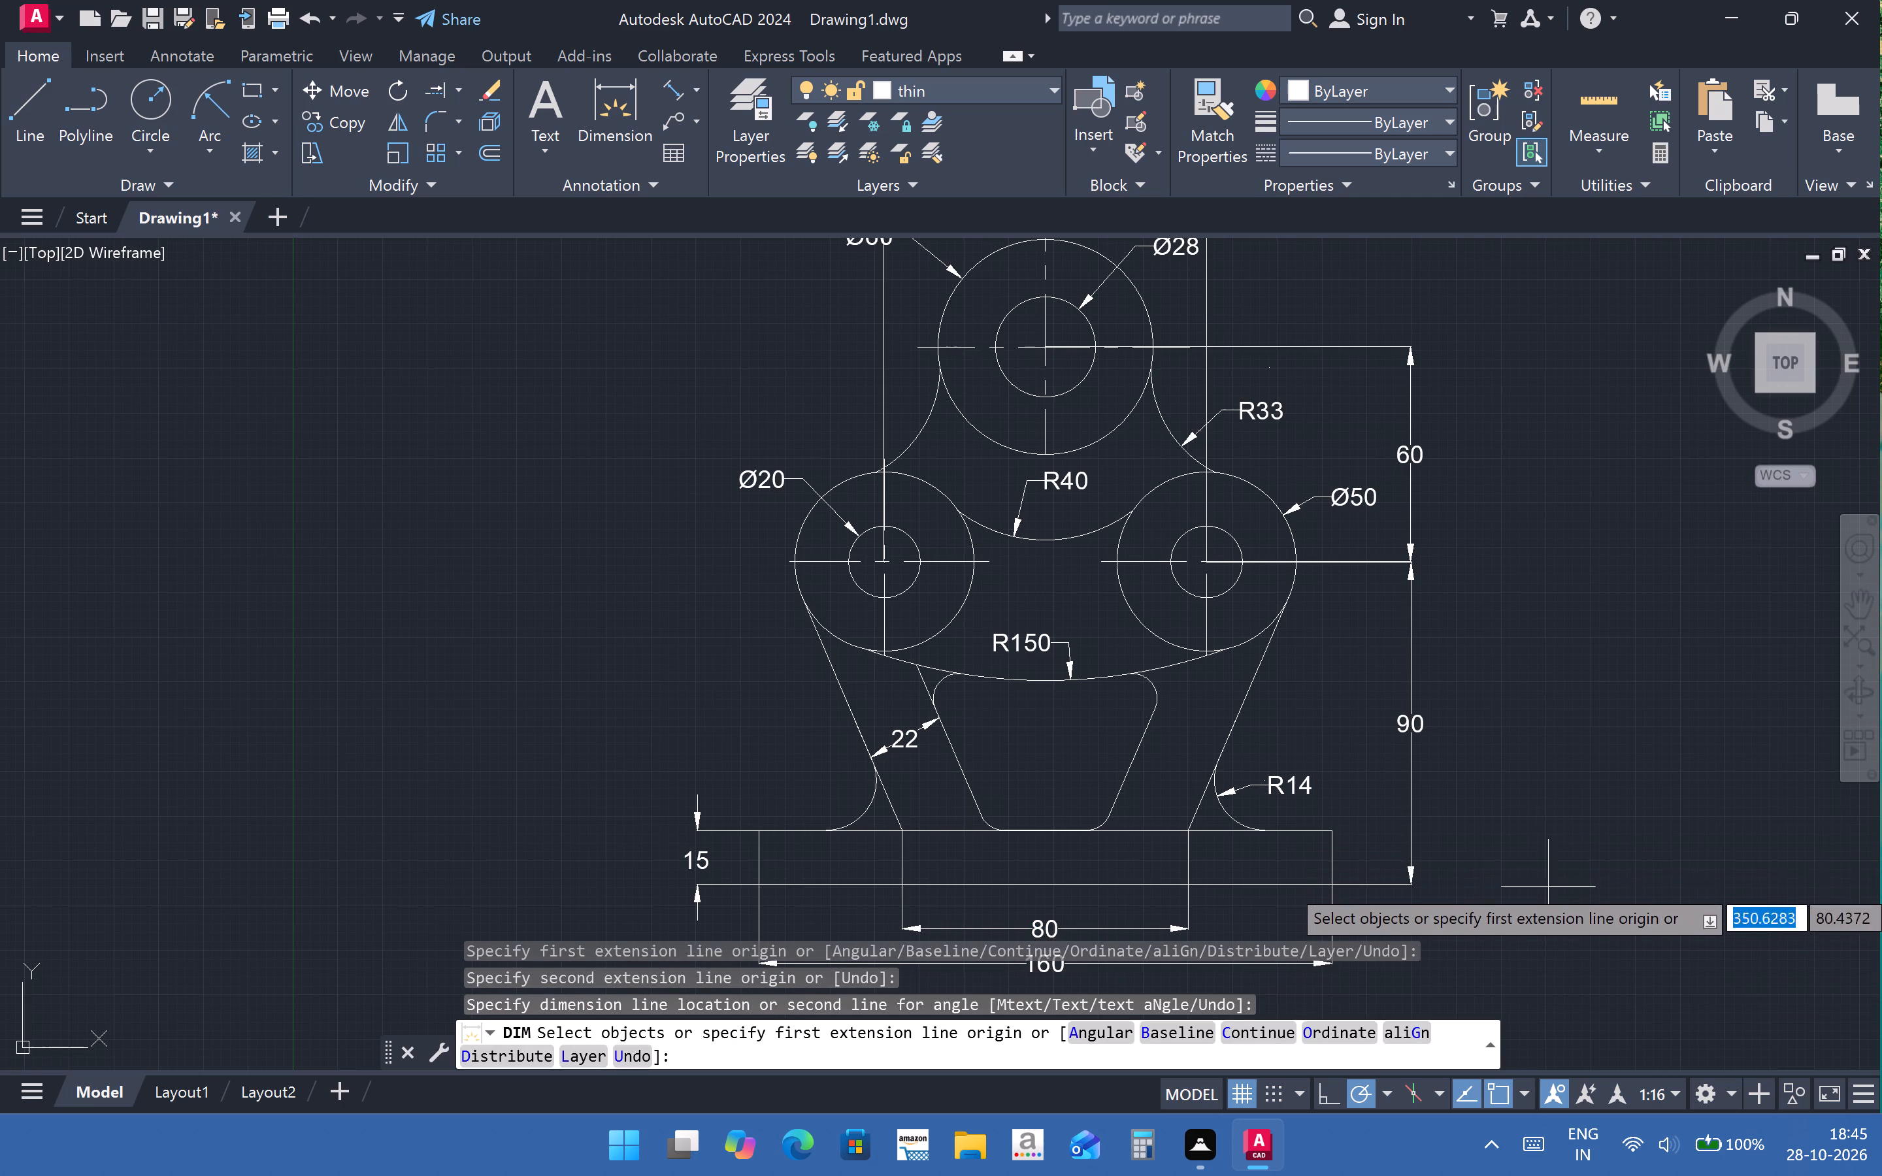
scroll(1506, 856, "up", 1)
scroll(1510, 857, "down", 2)
middle_click_drag(1519, 868, 1282, 798)
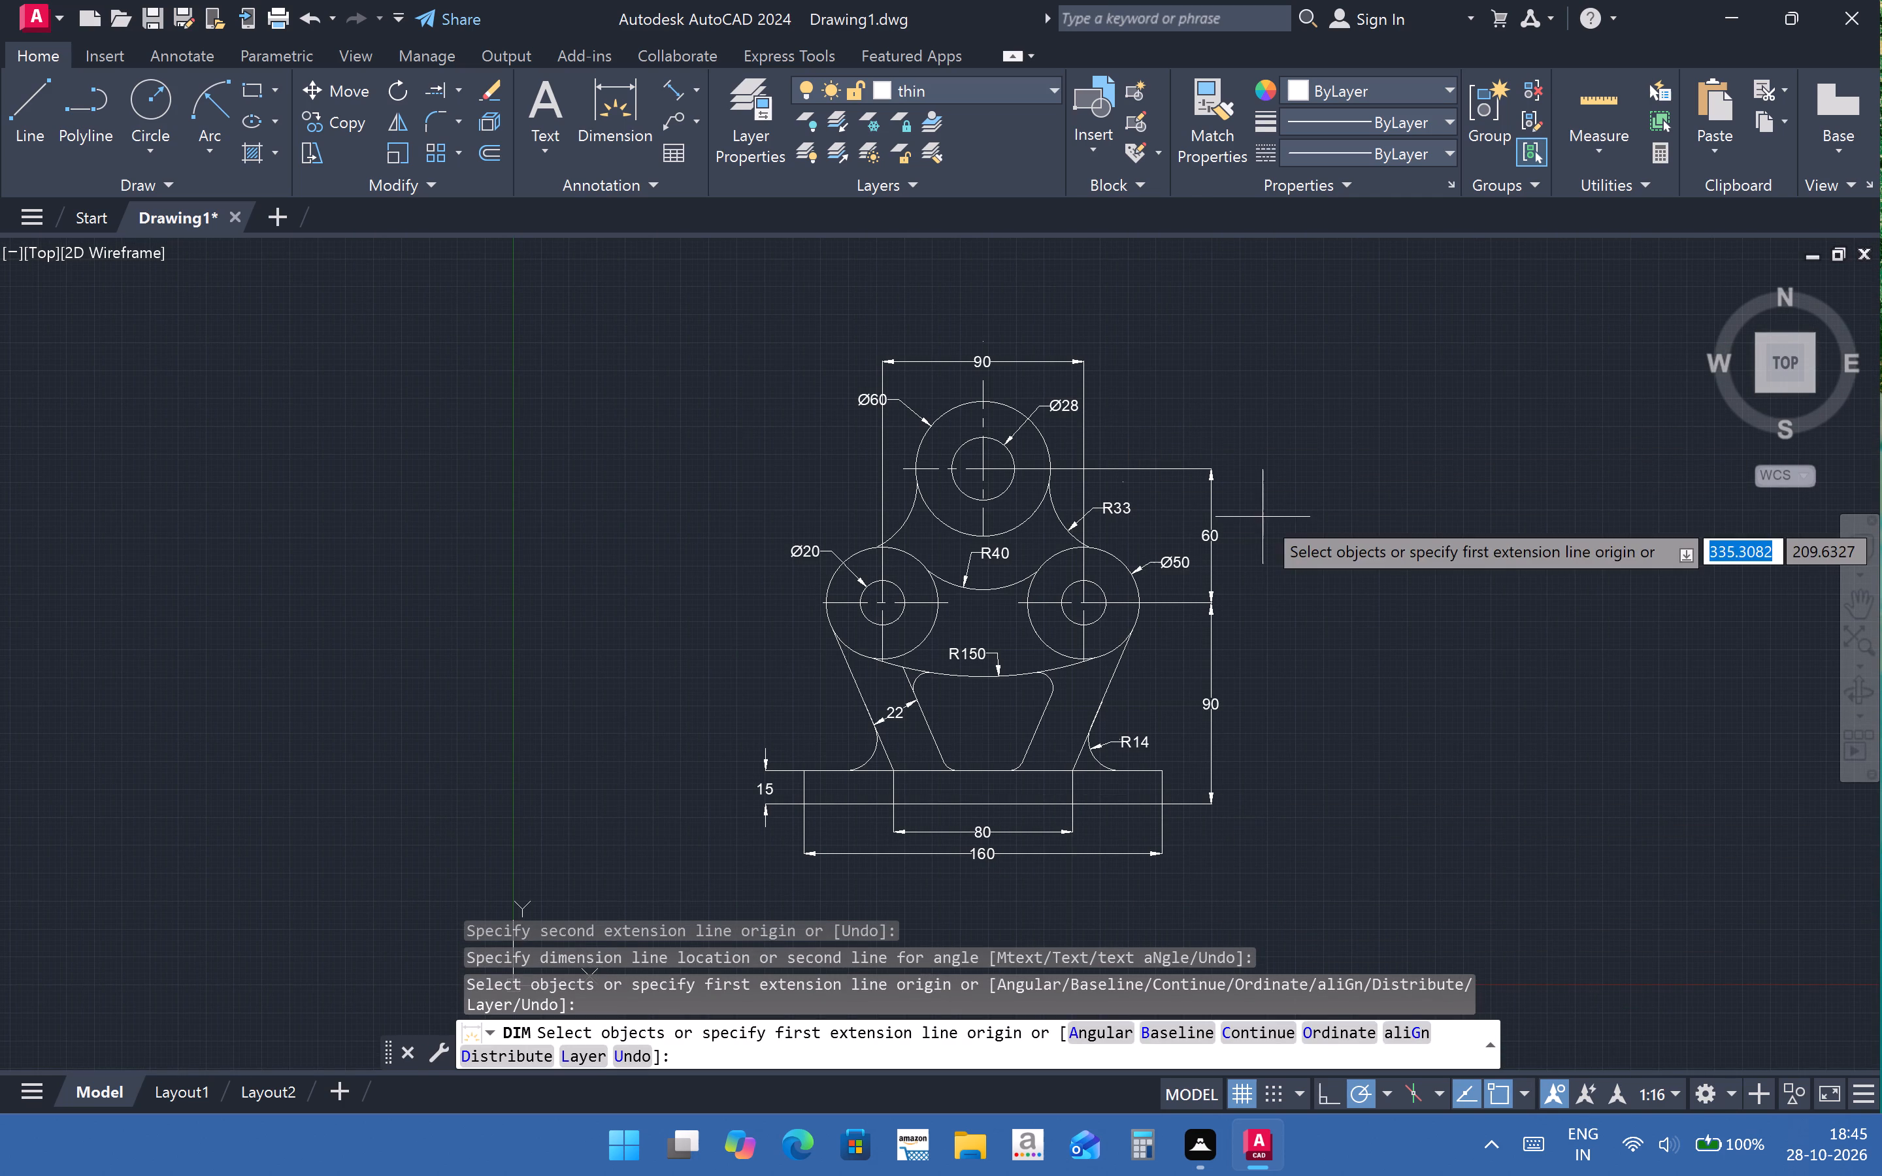
key("Escape")
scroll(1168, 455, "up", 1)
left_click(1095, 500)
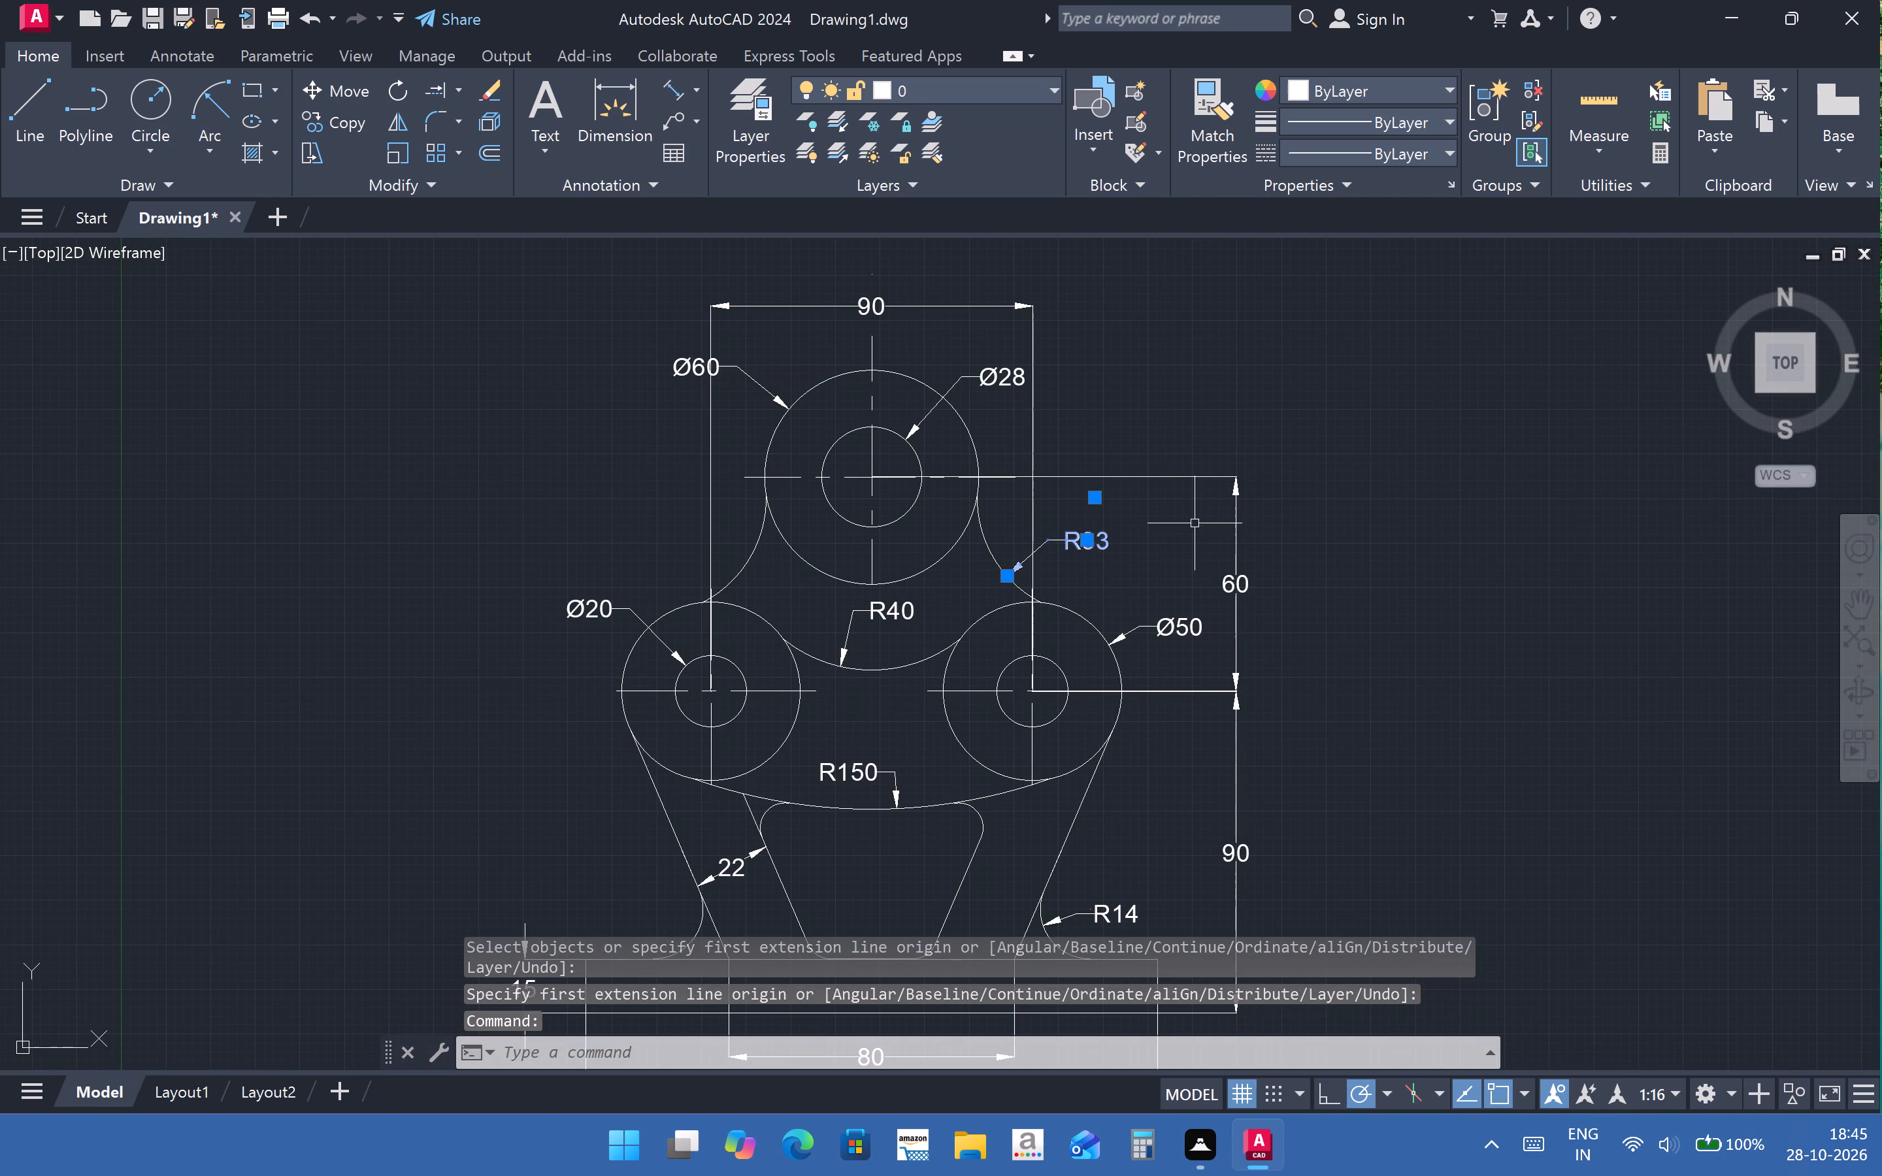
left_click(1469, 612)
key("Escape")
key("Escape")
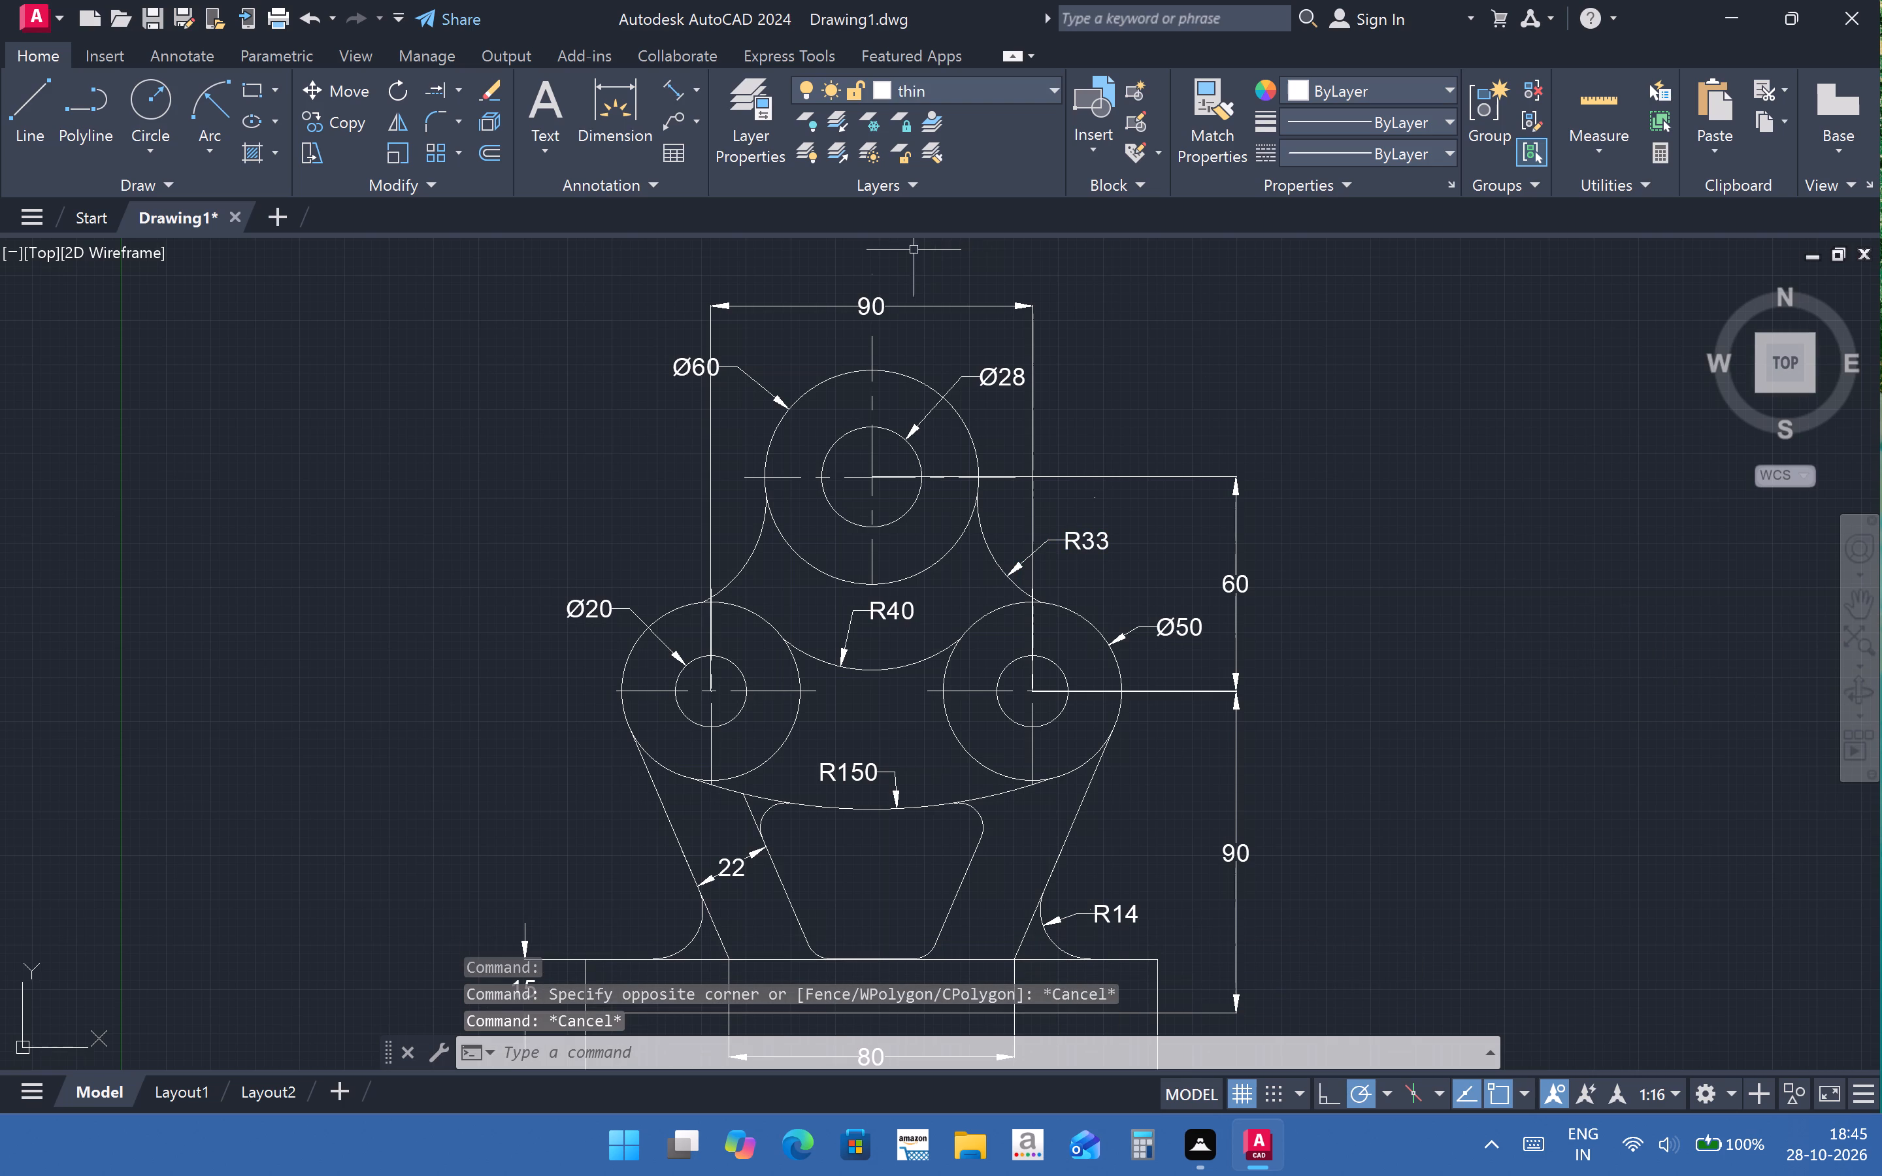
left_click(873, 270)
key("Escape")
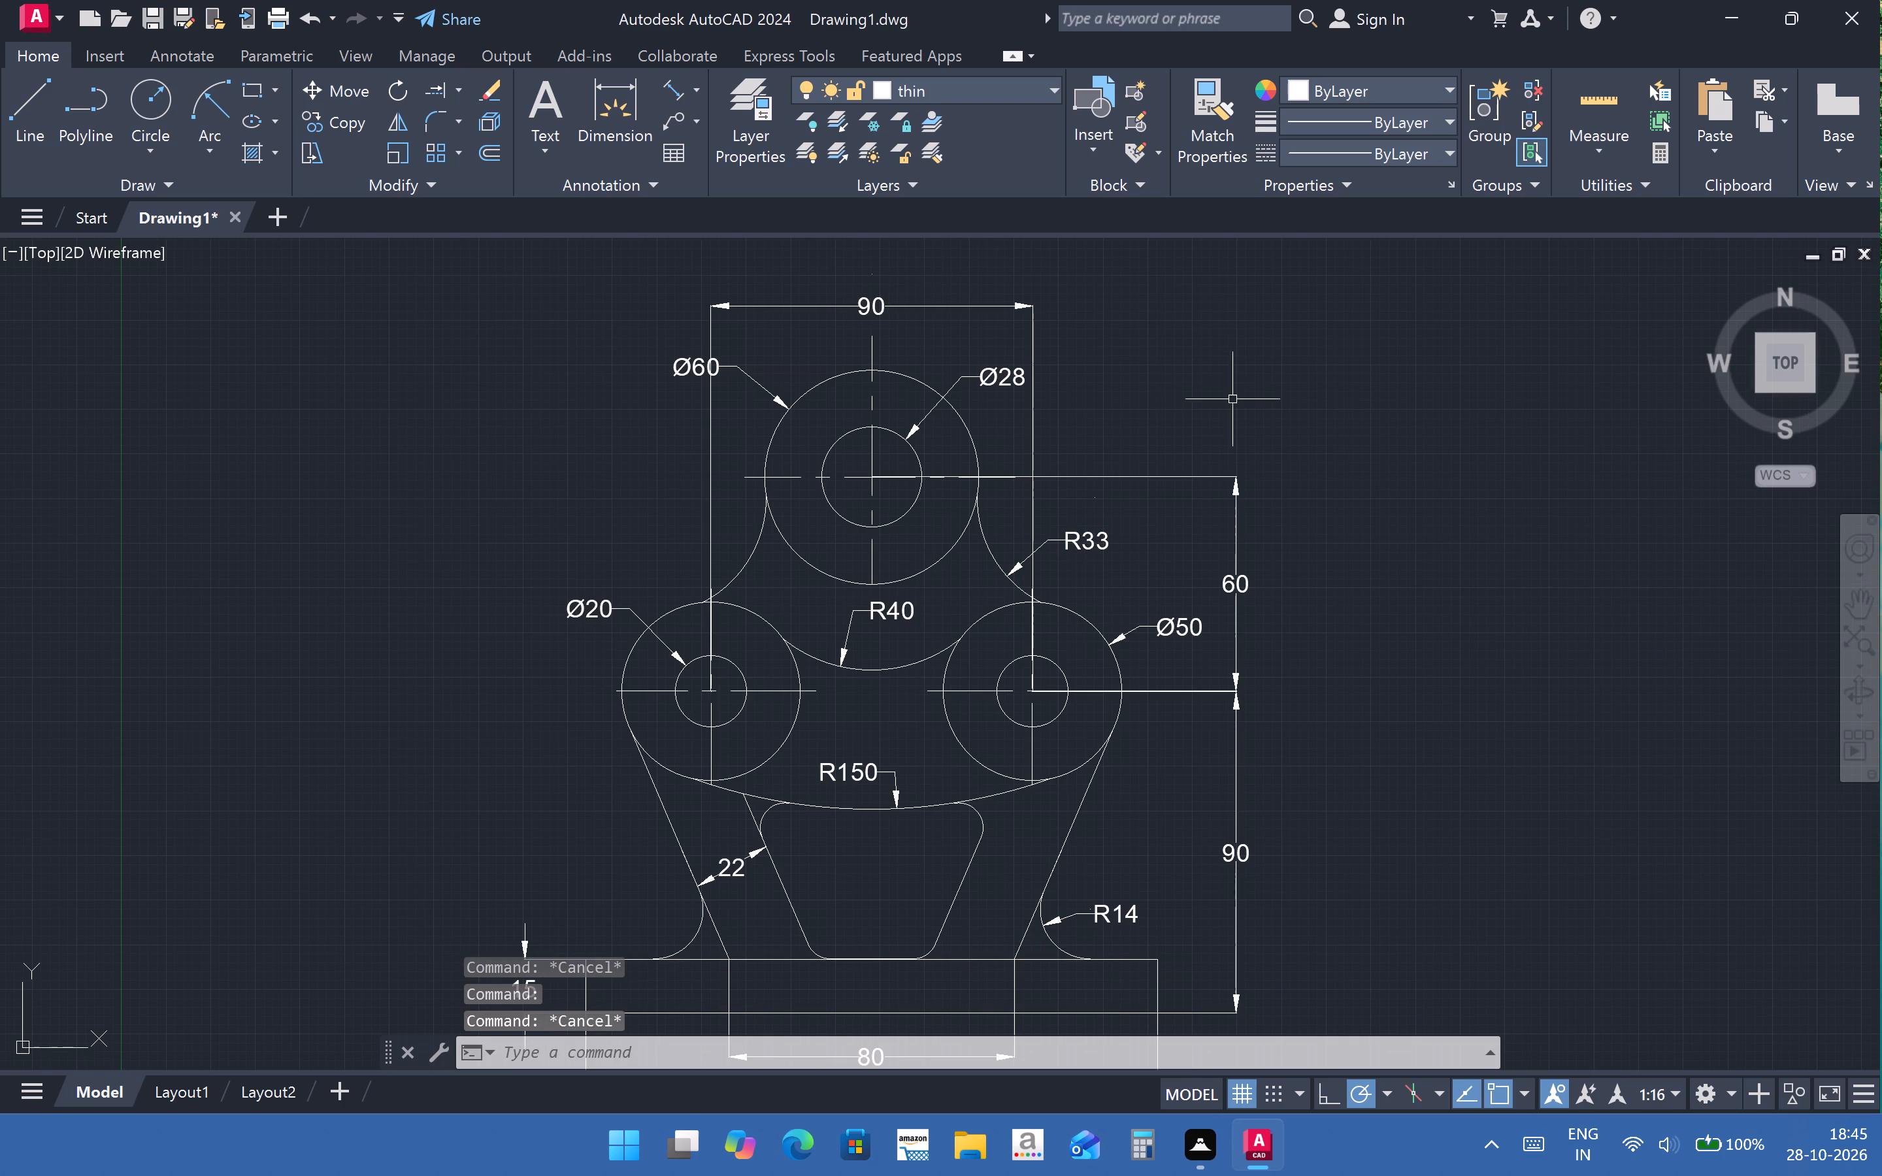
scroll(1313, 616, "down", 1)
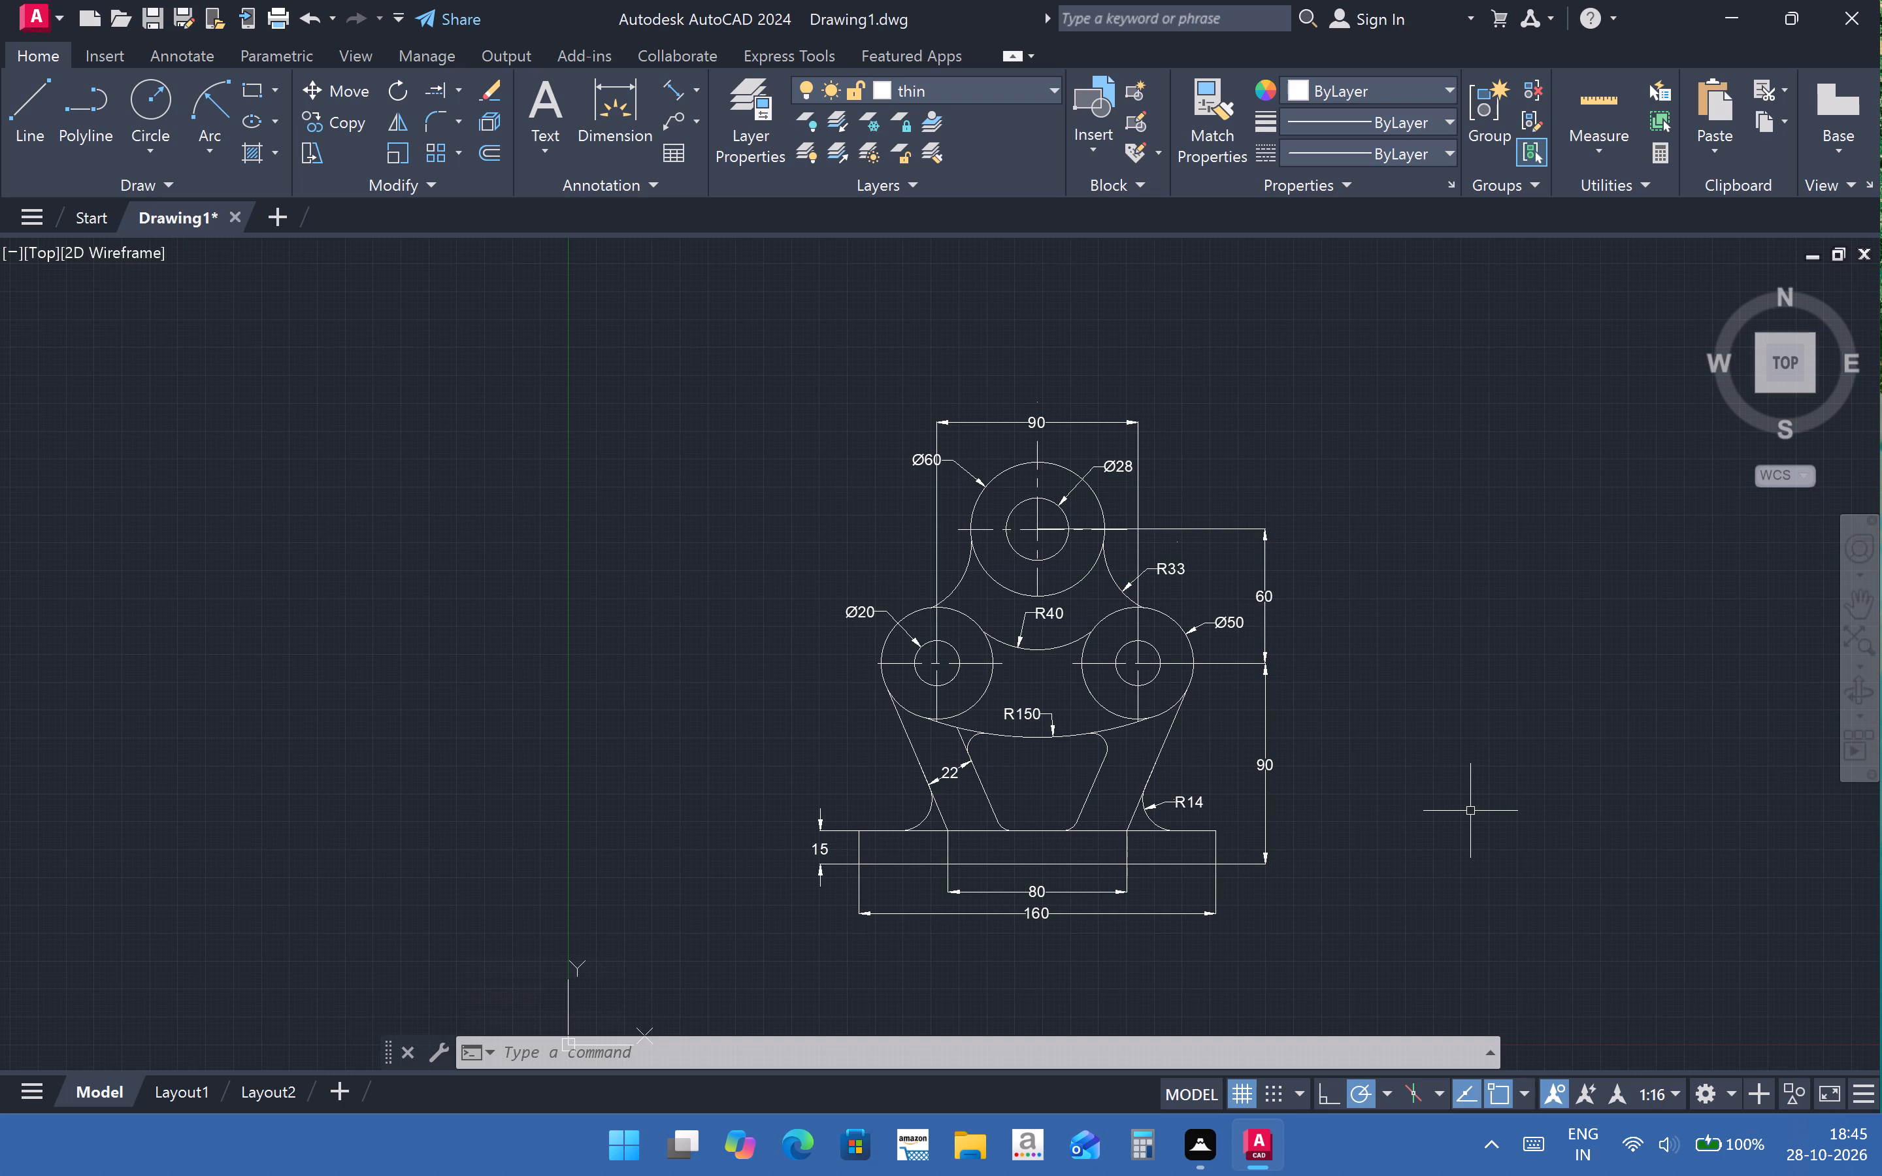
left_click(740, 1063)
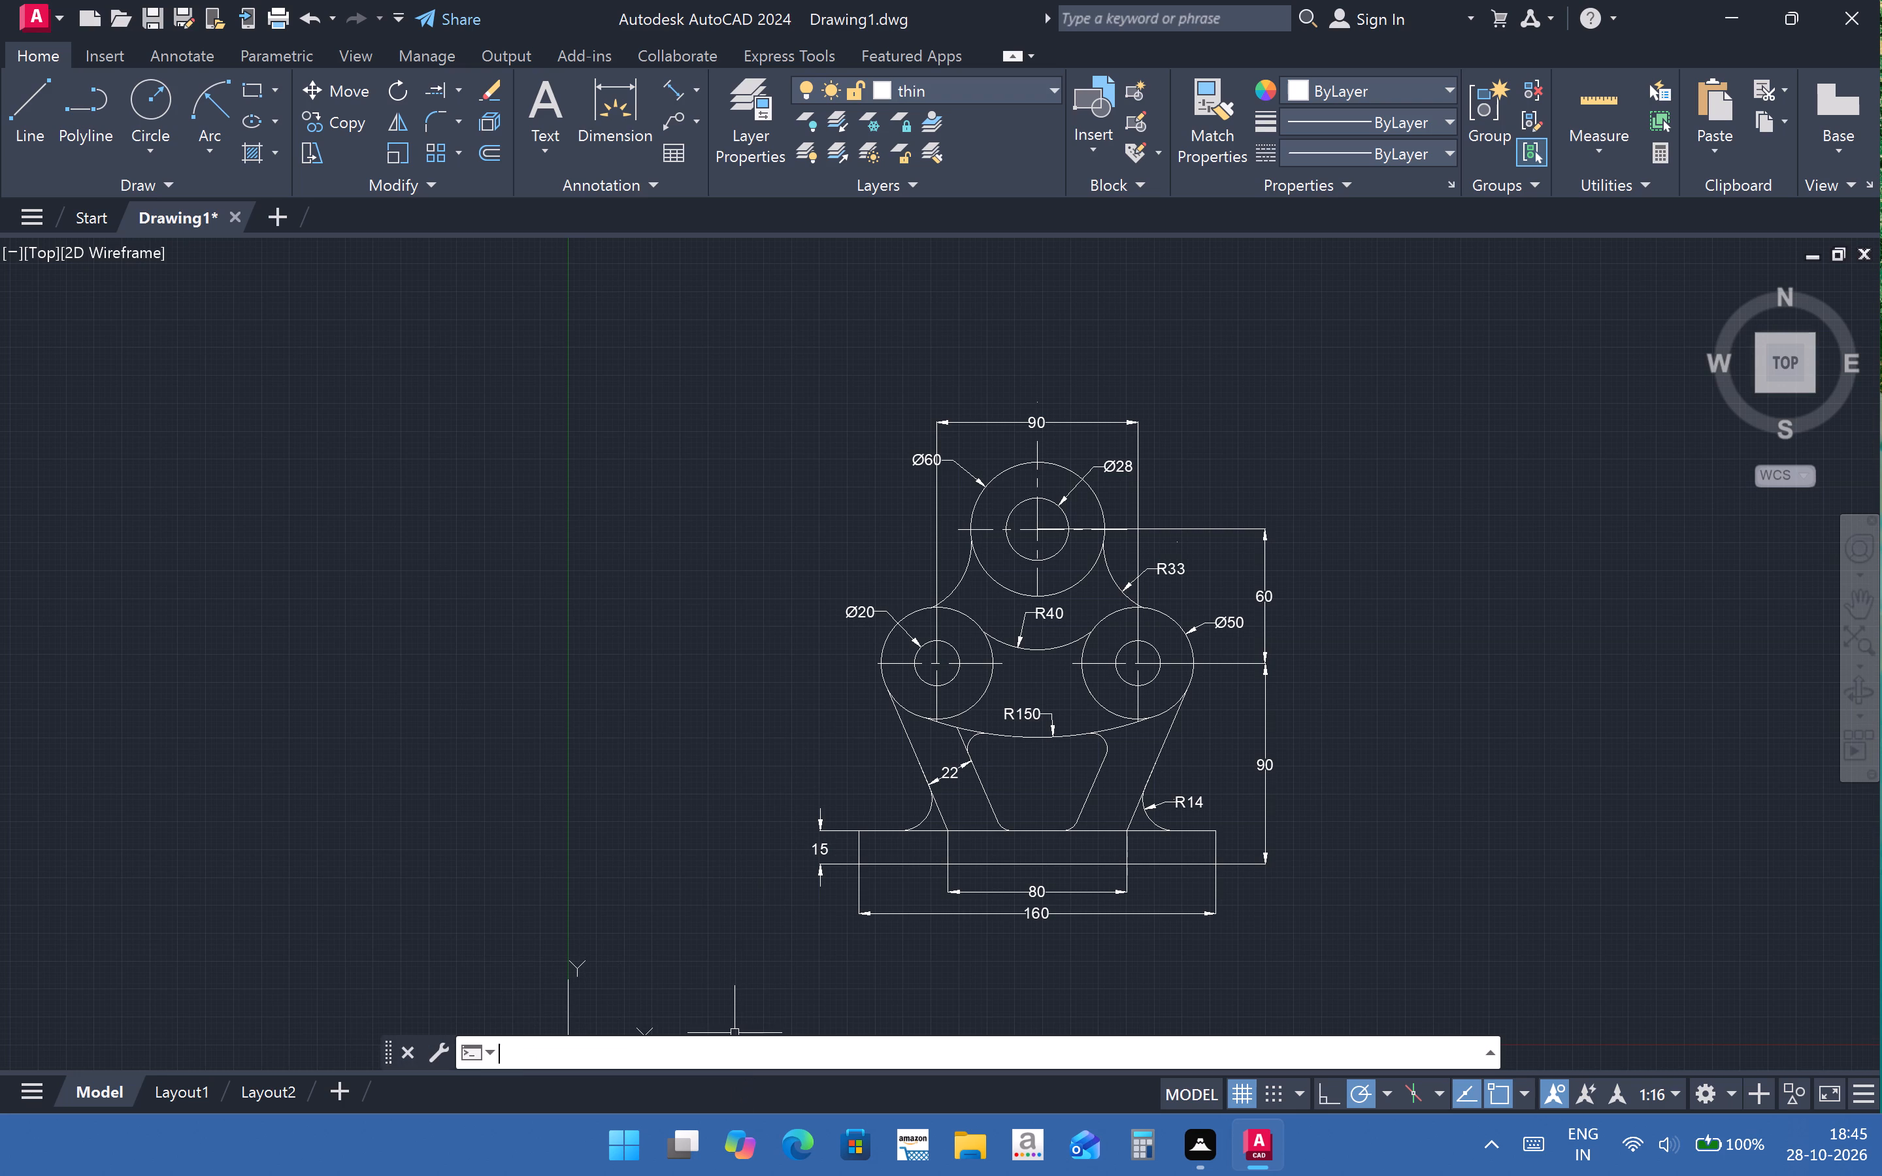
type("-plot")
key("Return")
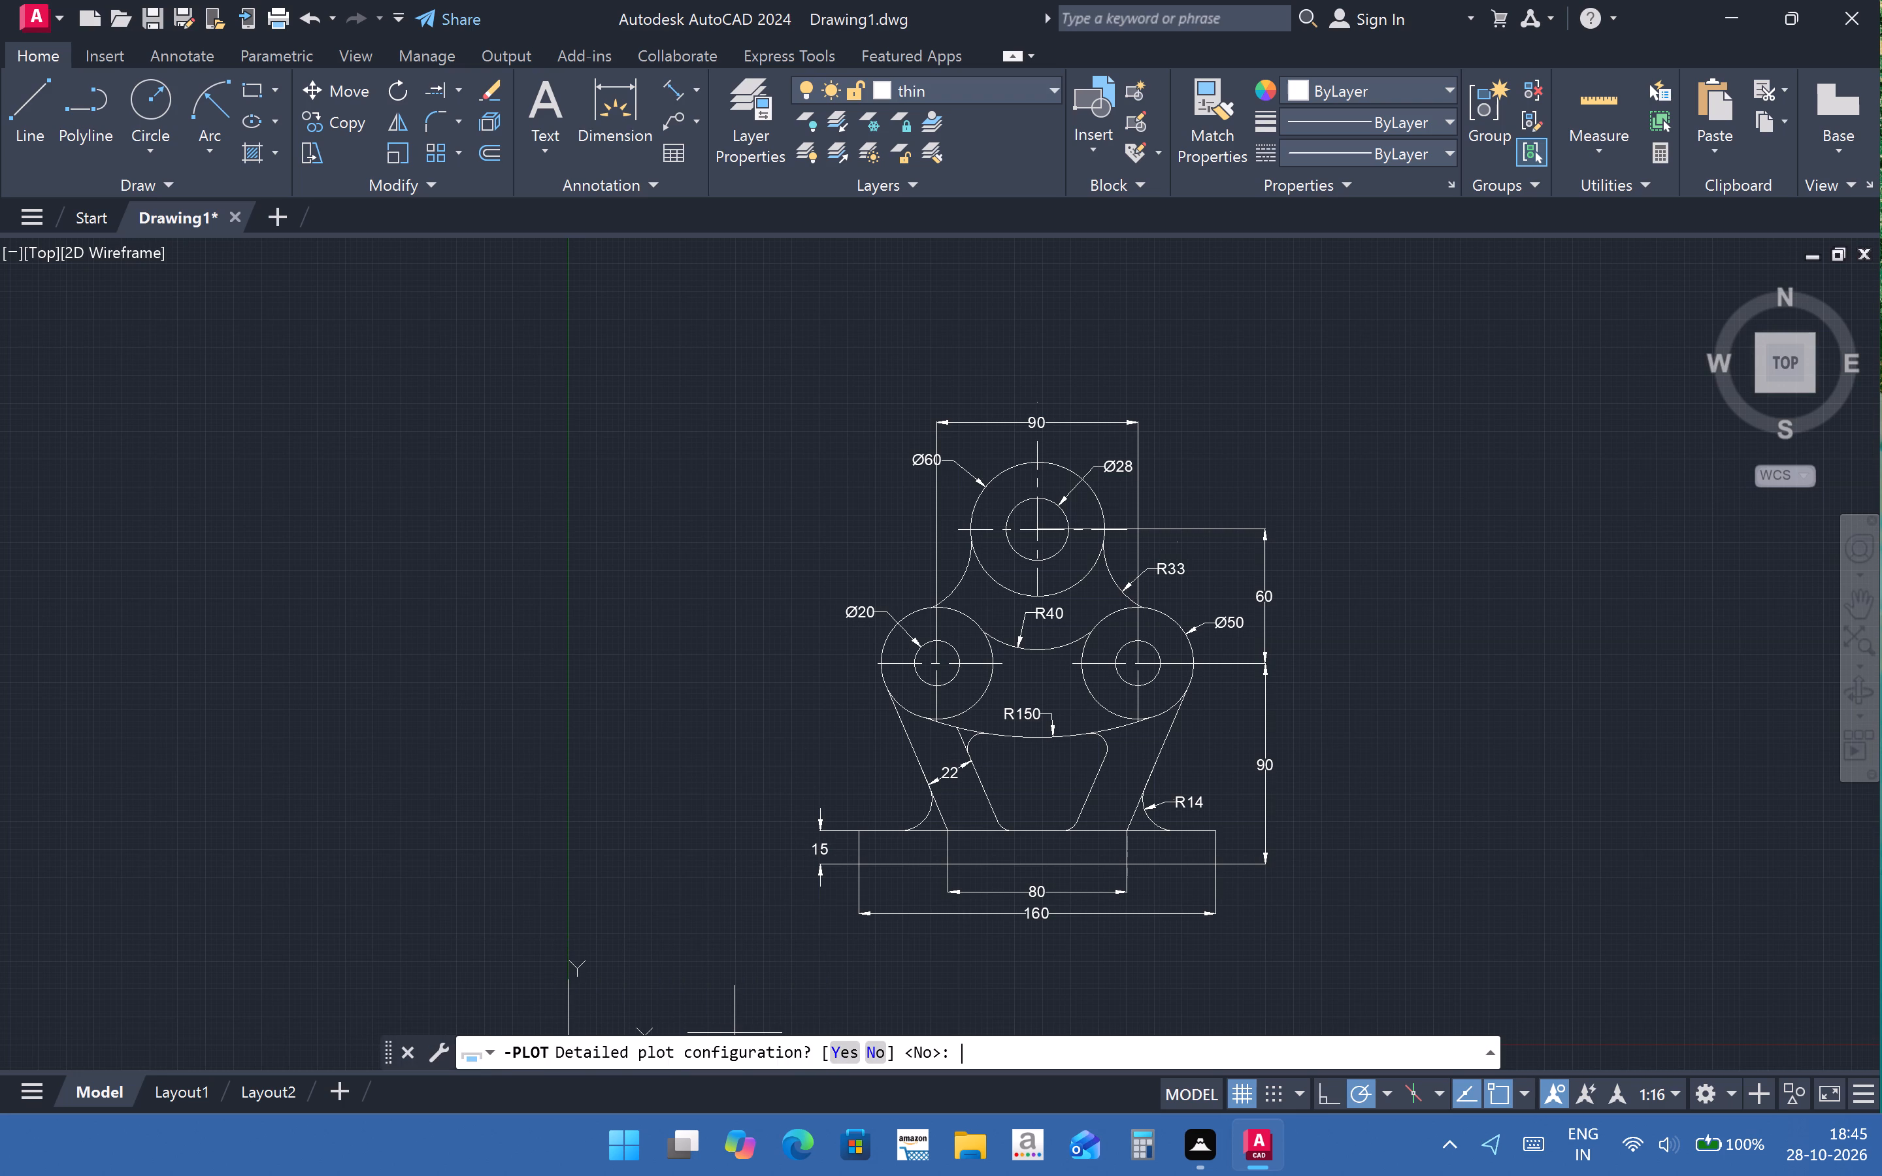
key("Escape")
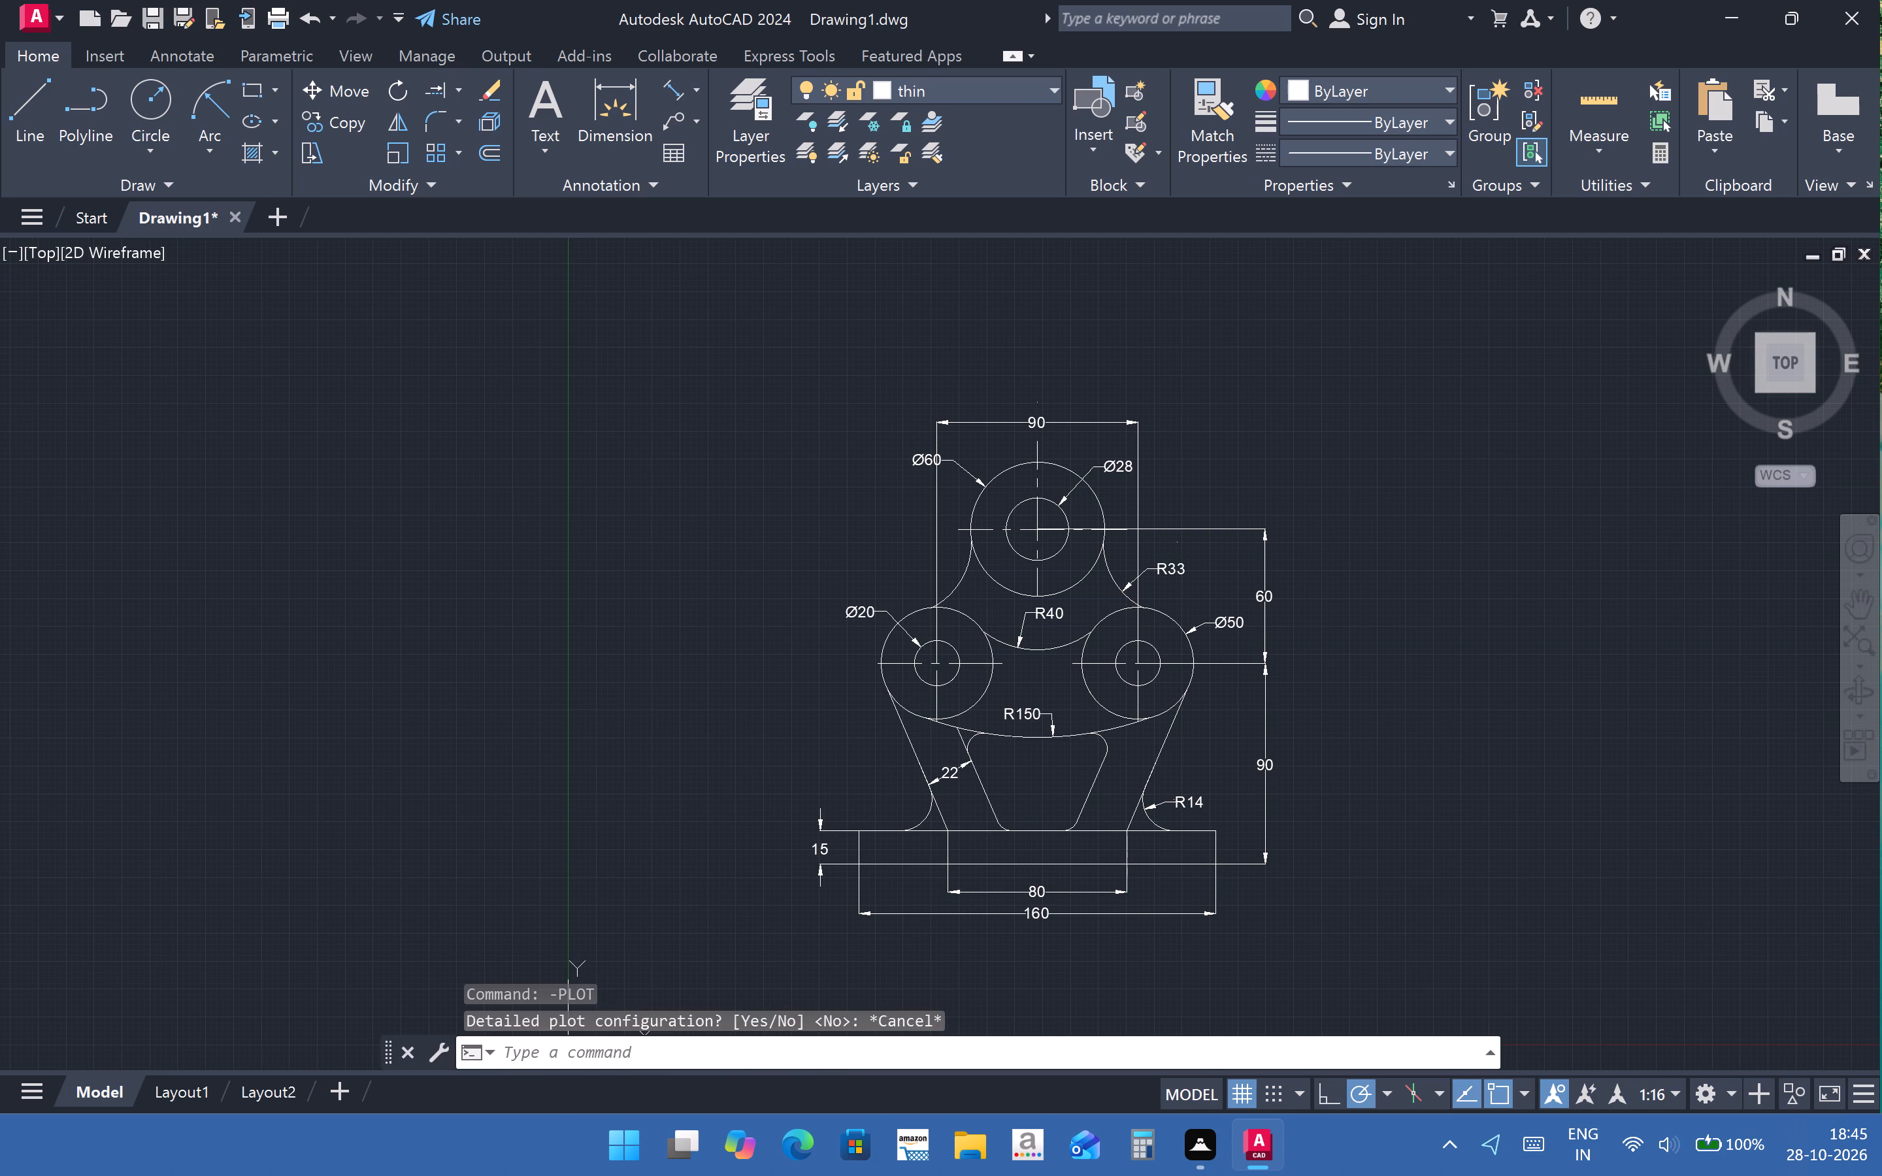
Start a plot of the drawing with Microsoft Print to PDF on A4 paper and centre the plot.
left_click(716, 357)
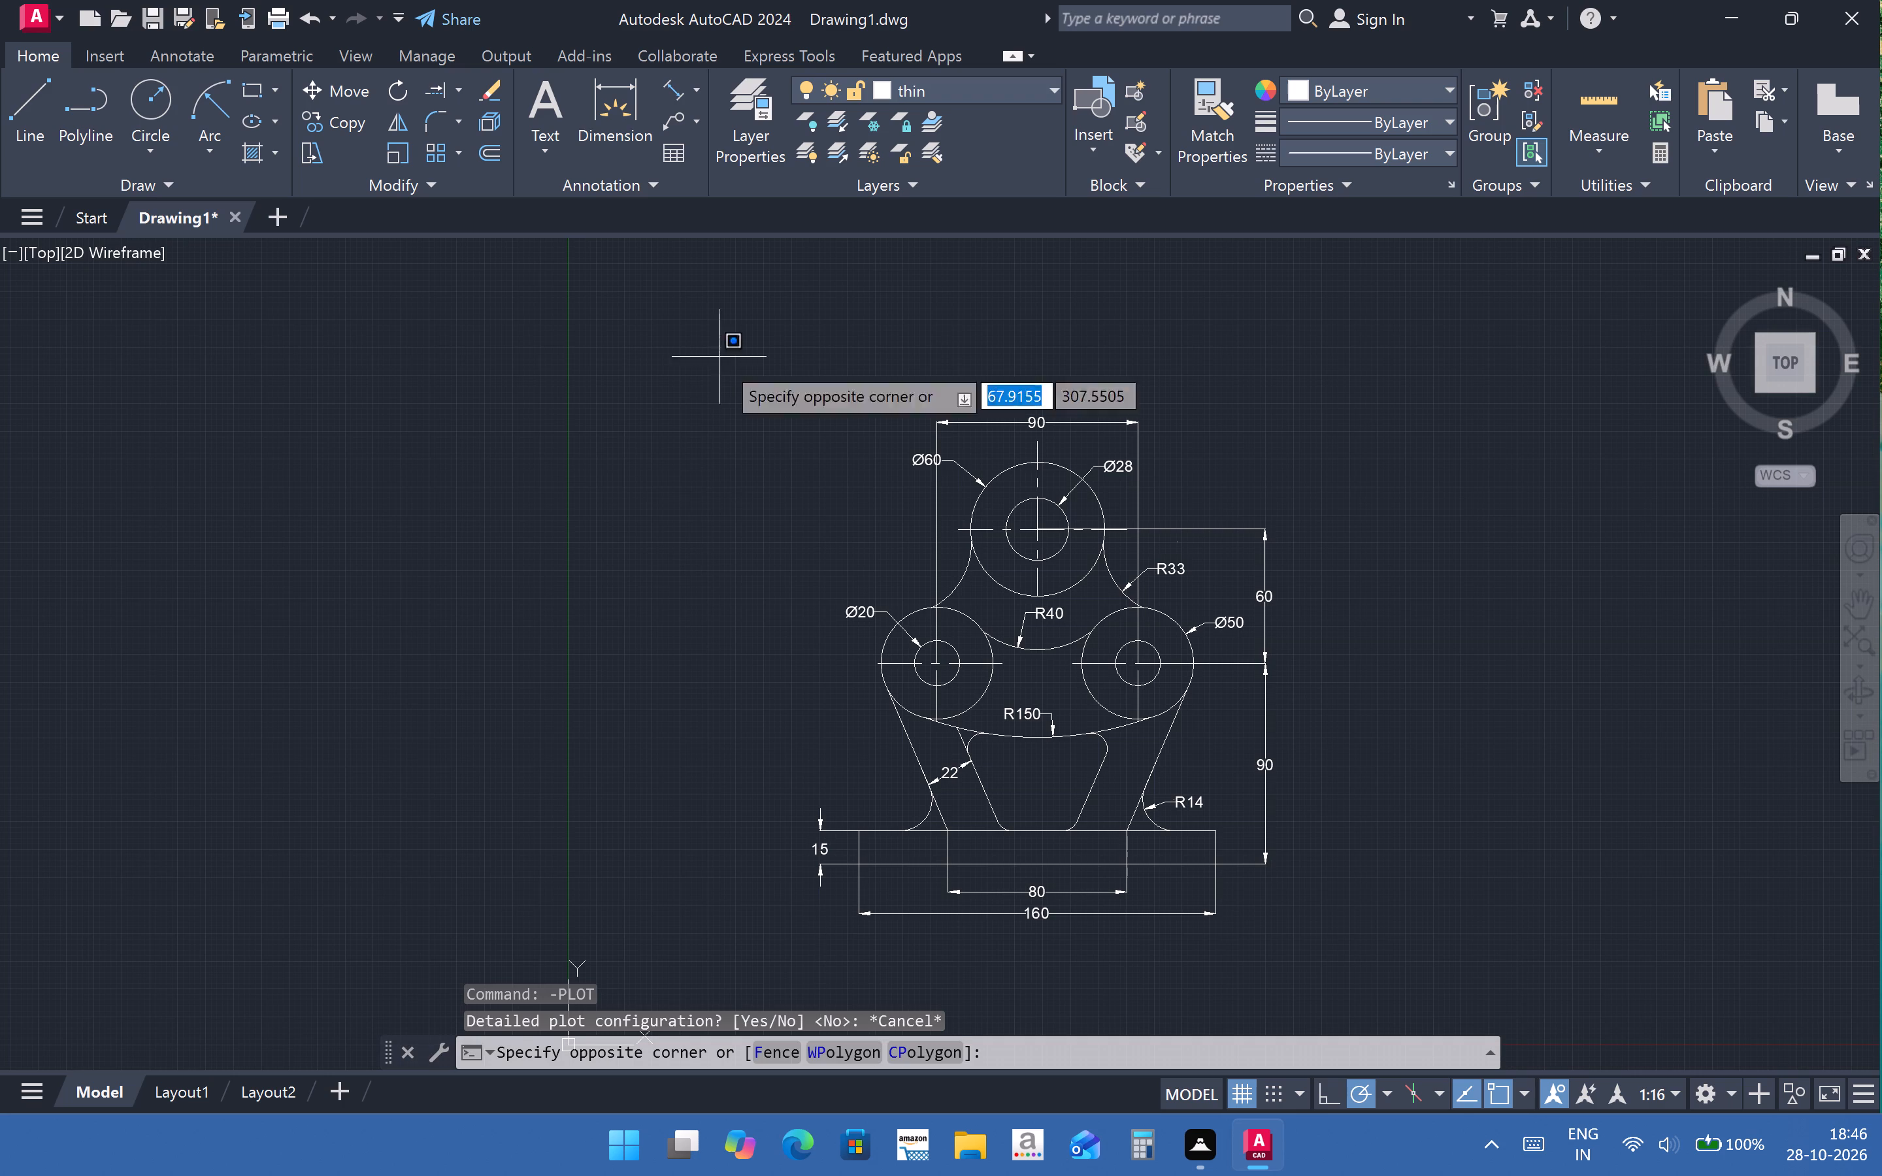
left_click(1358, 956)
left_click(698, 1056)
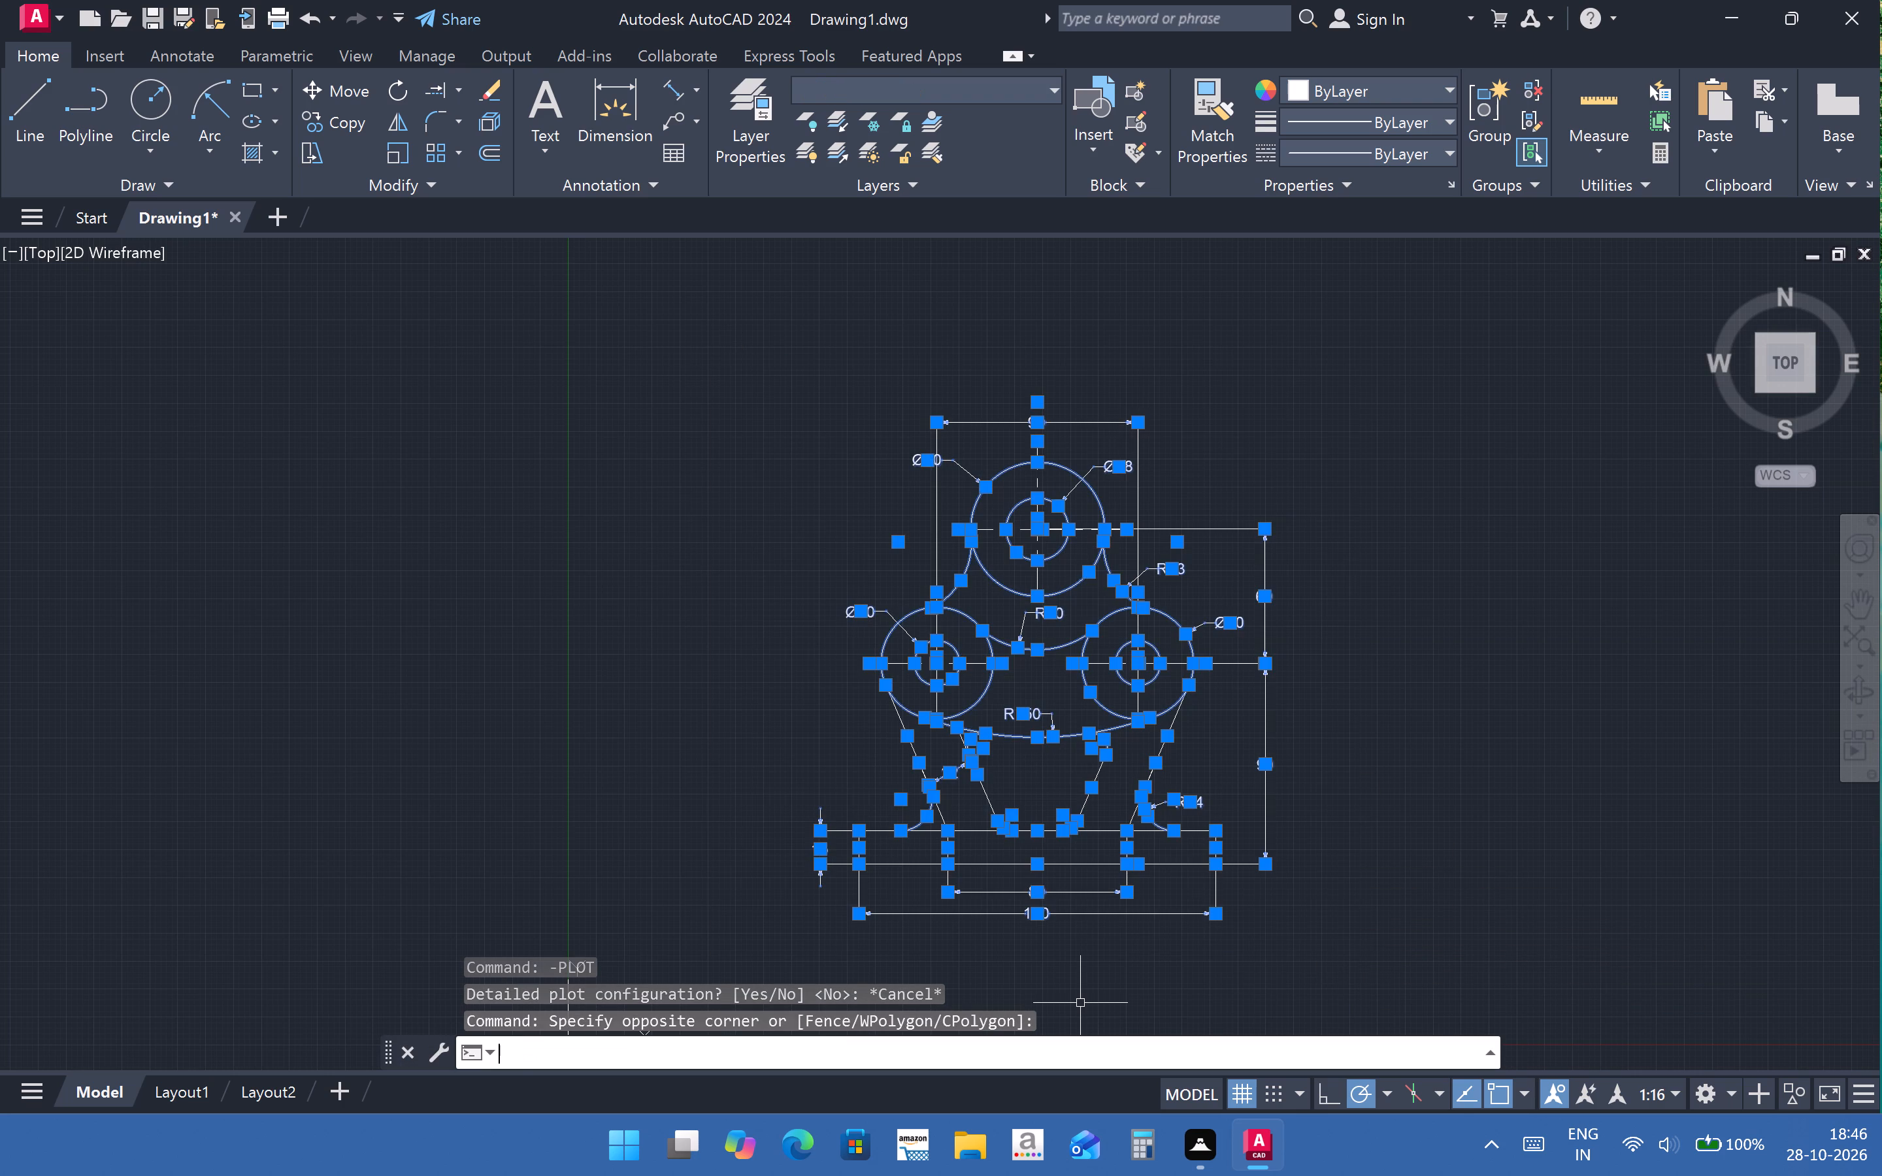
type("plot")
key("Return")
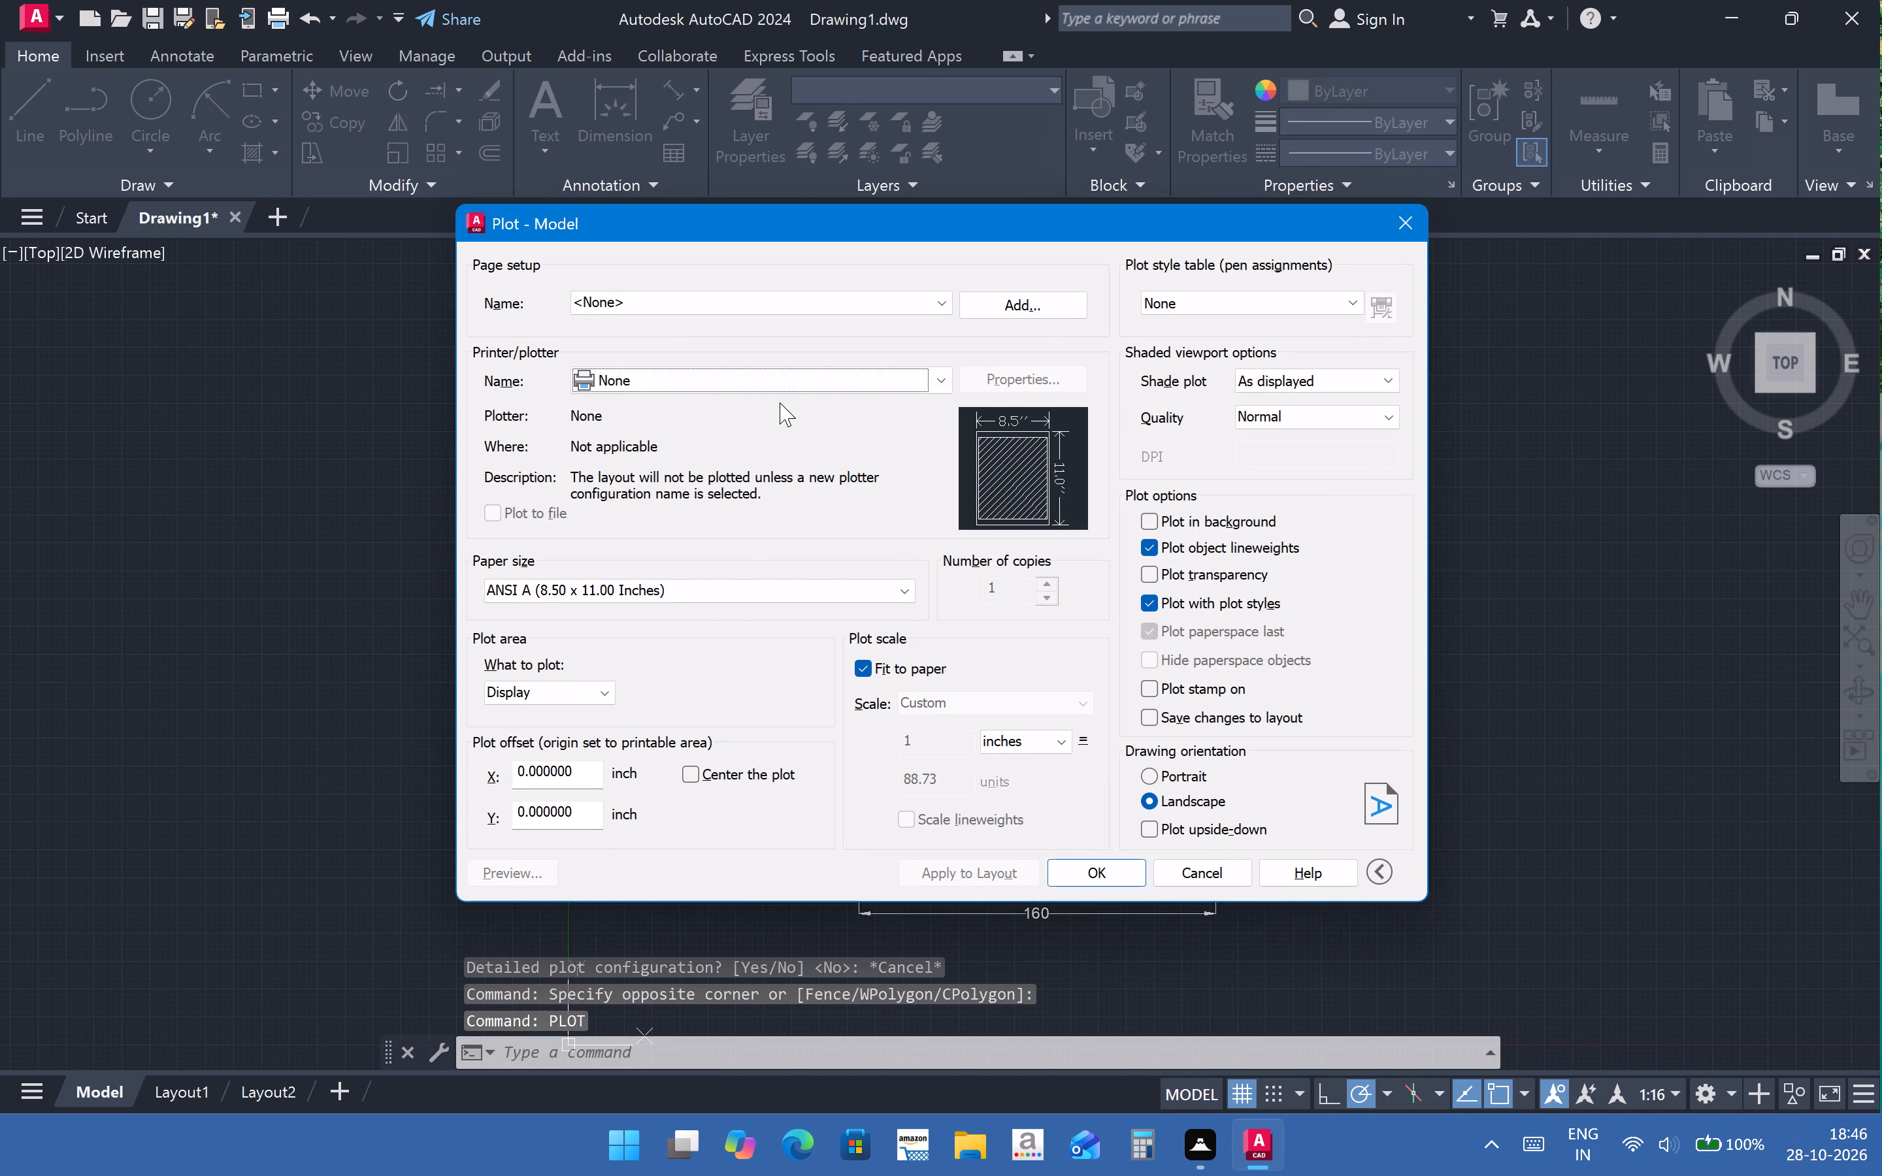
left_click(788, 387)
left_click(775, 444)
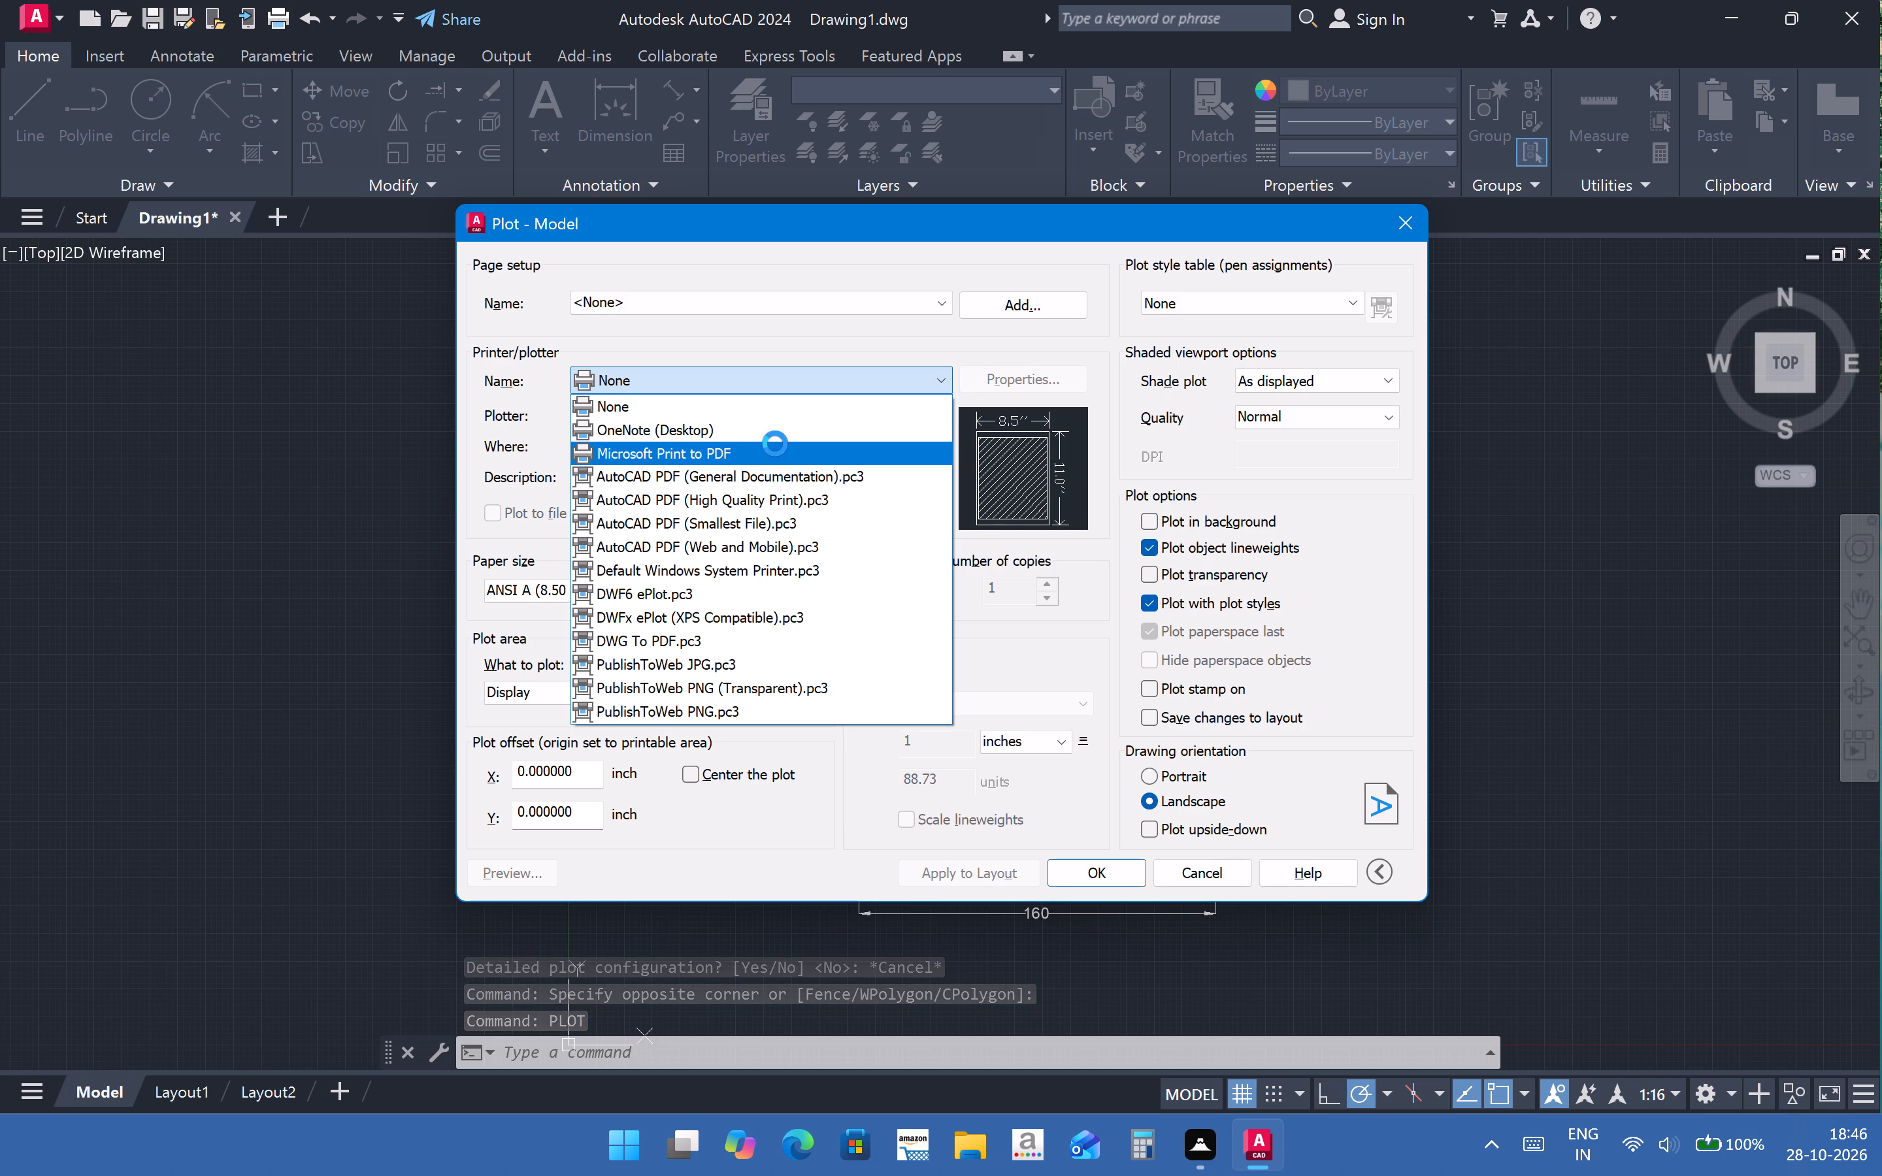
left_click(771, 585)
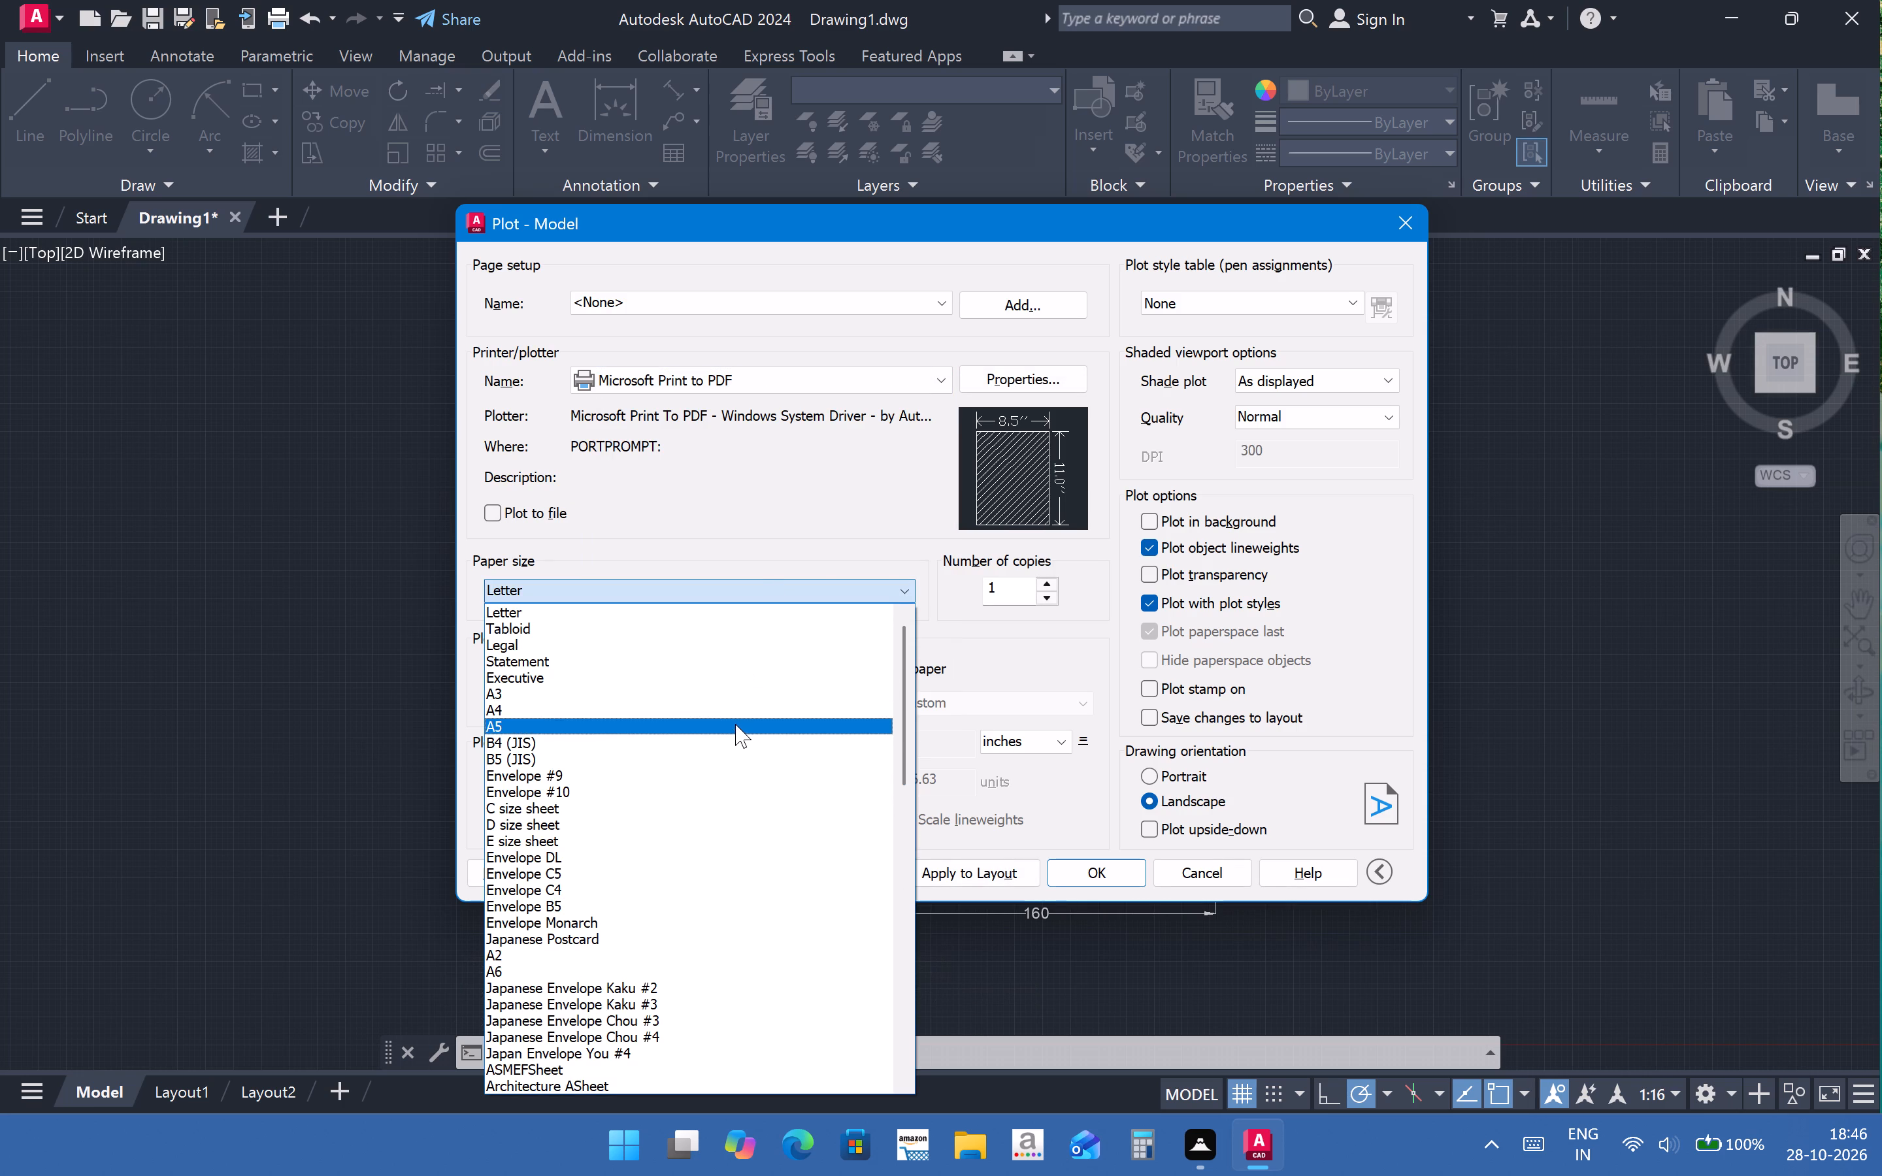
left_click(737, 711)
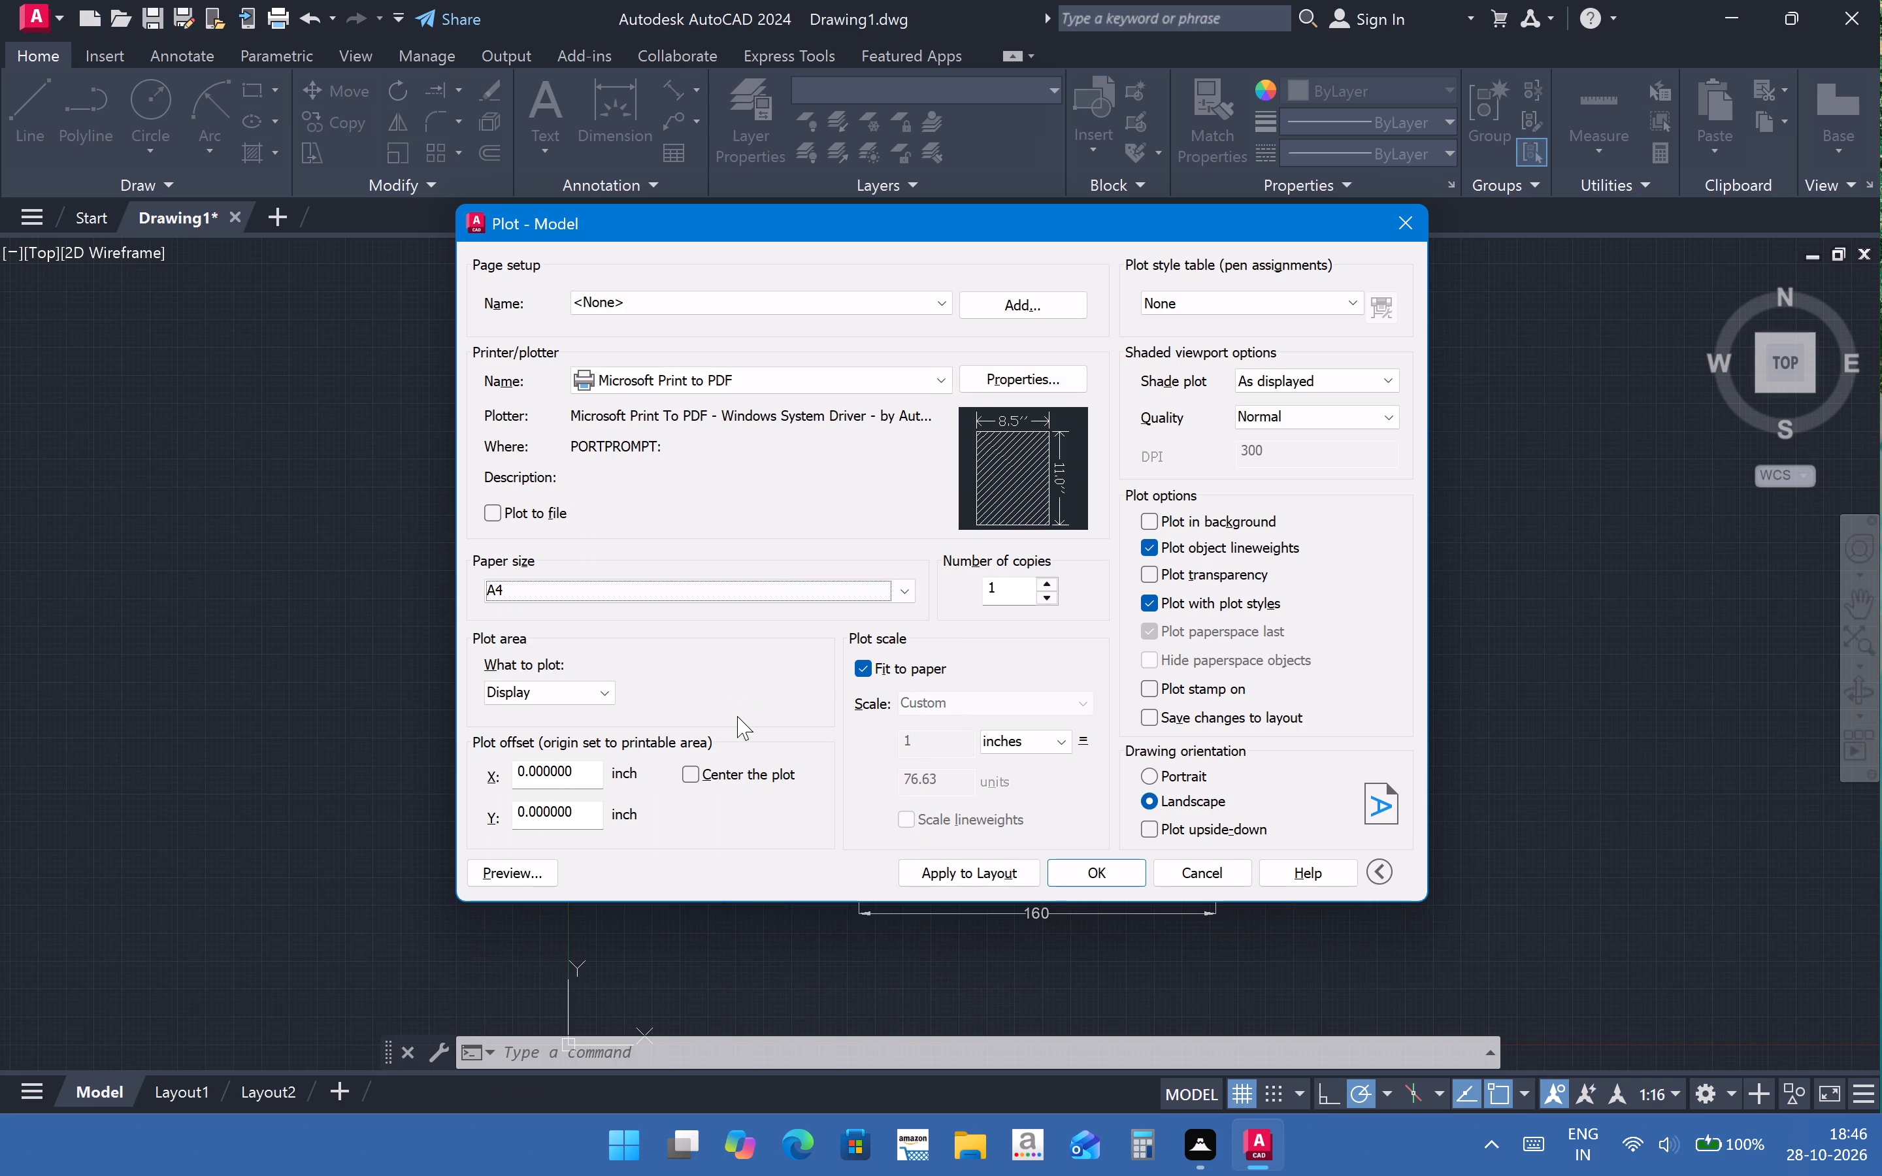
left_click(697, 778)
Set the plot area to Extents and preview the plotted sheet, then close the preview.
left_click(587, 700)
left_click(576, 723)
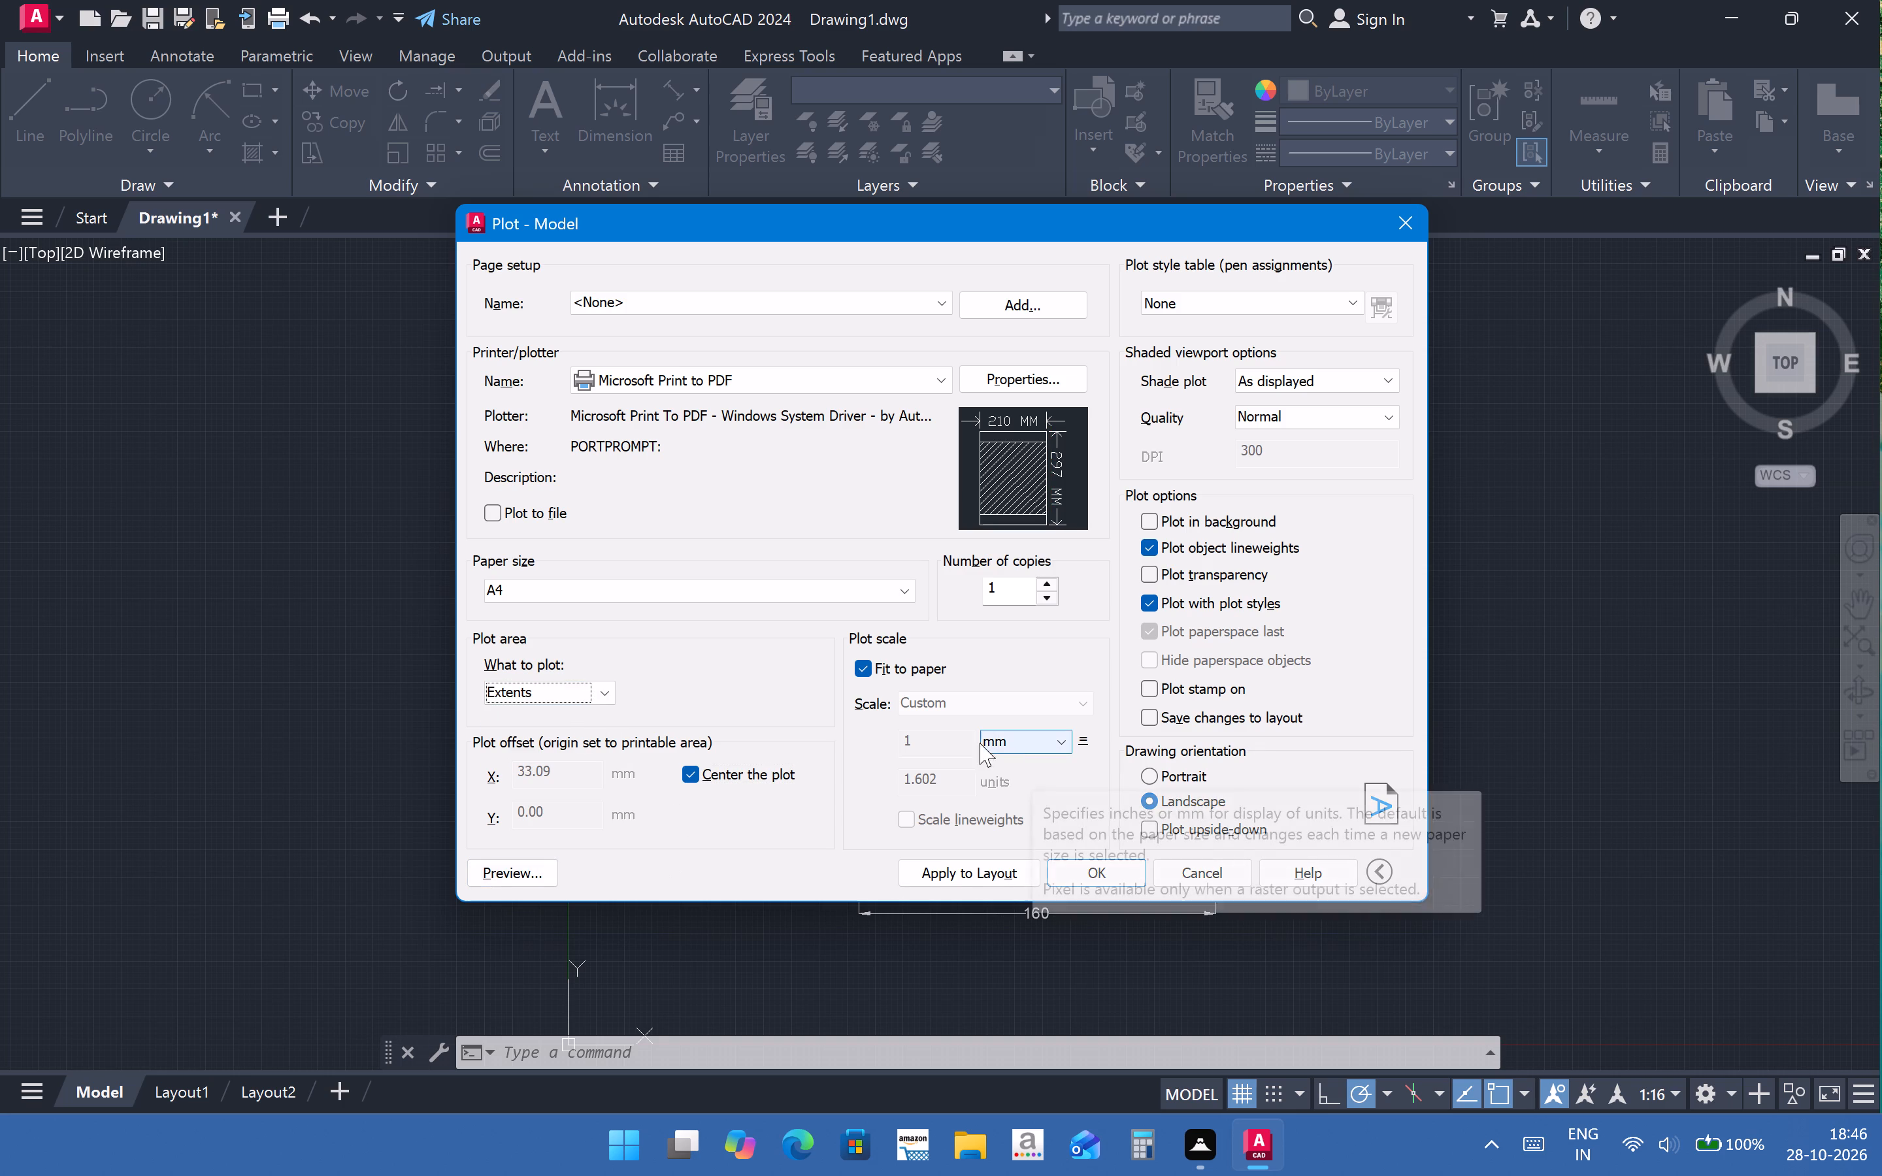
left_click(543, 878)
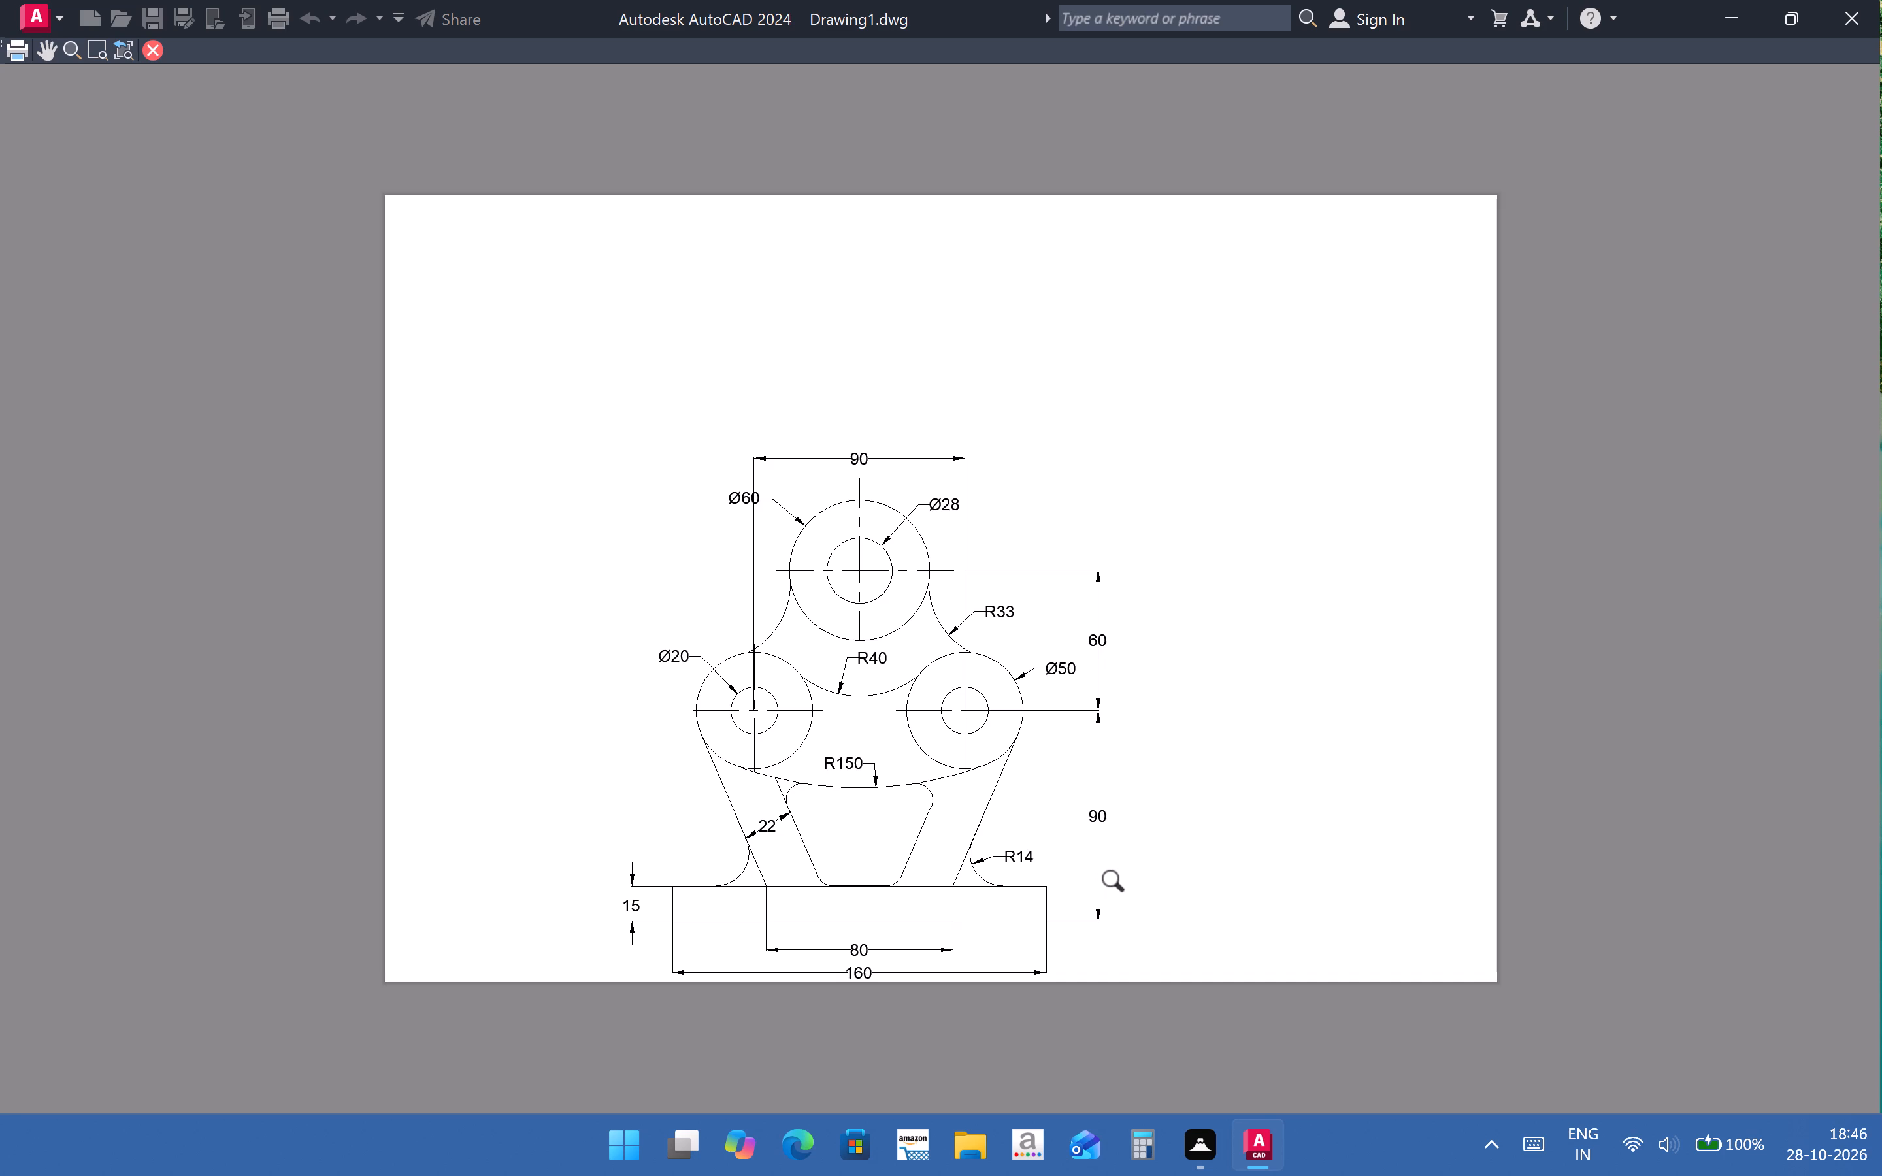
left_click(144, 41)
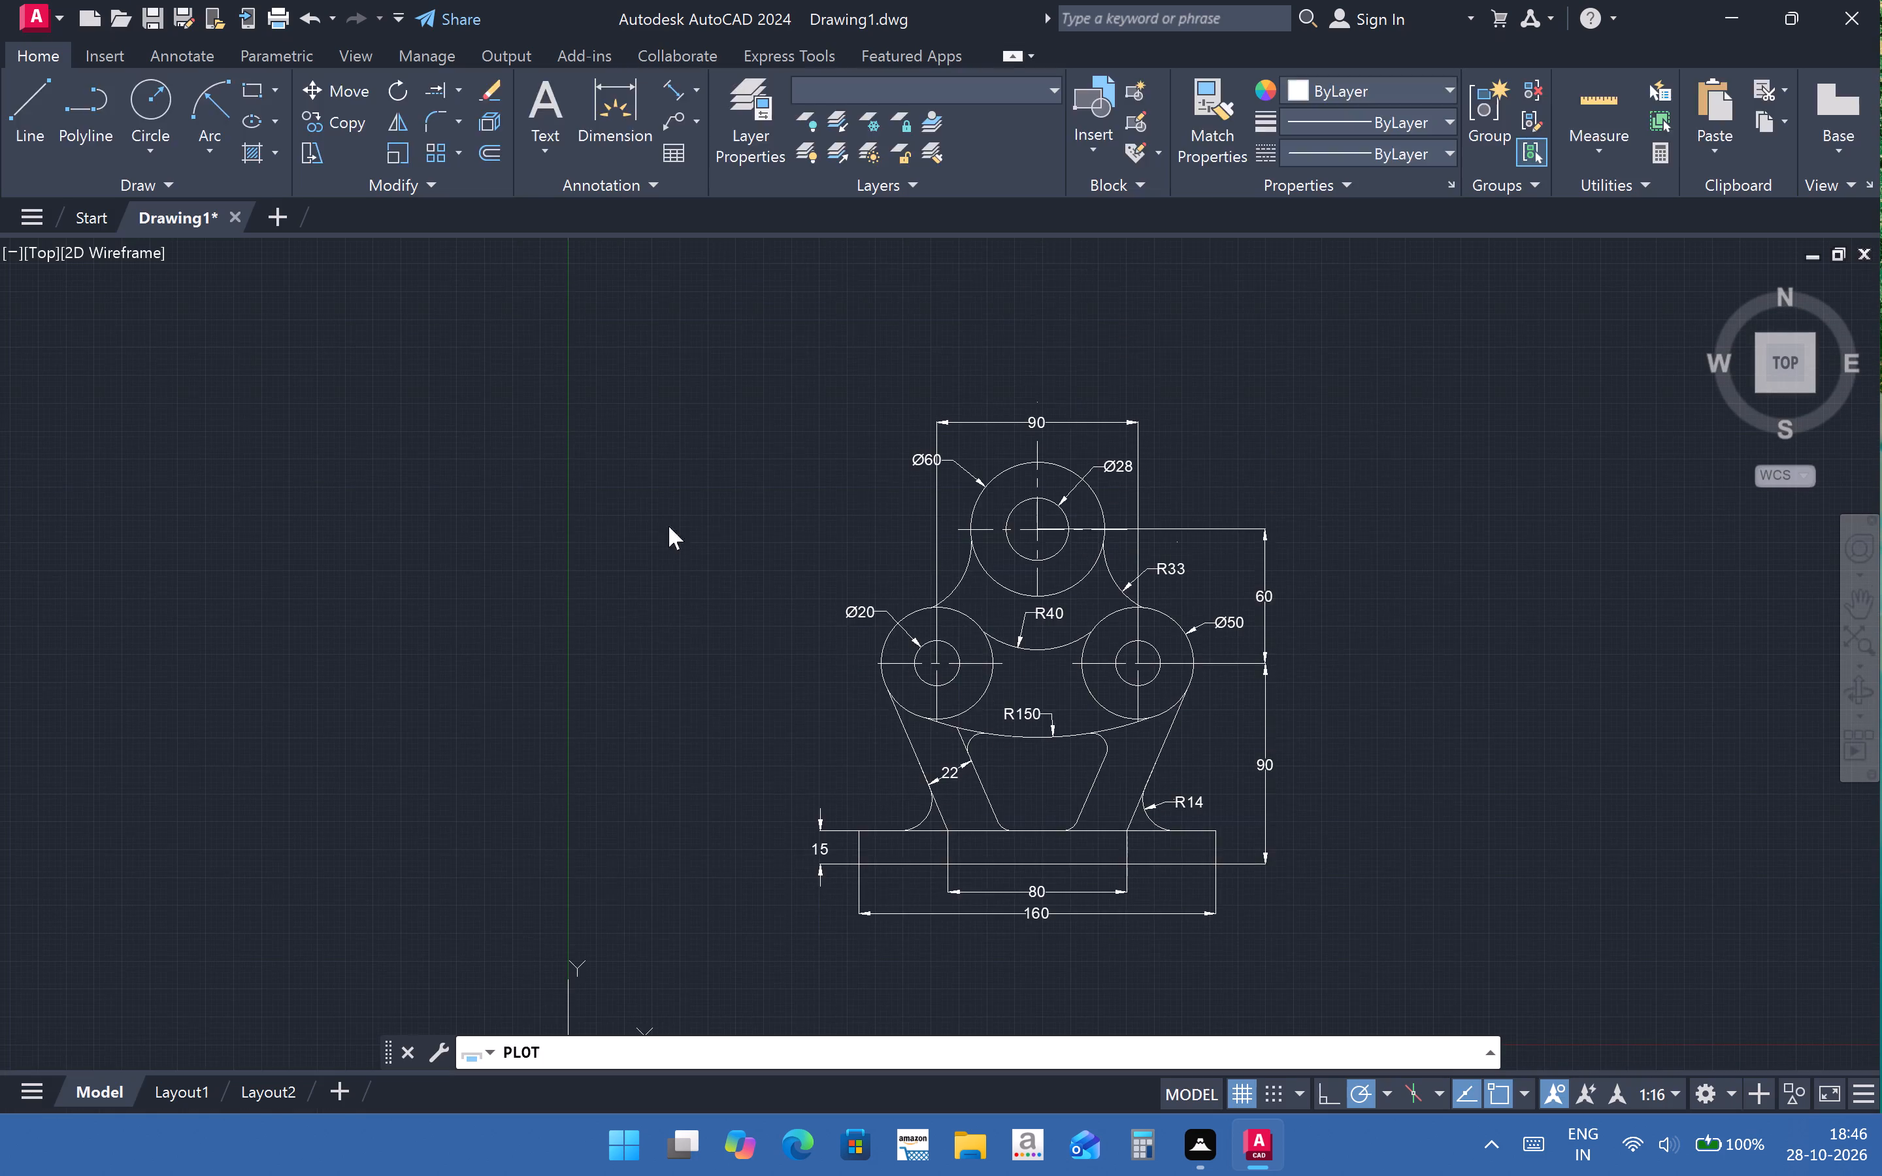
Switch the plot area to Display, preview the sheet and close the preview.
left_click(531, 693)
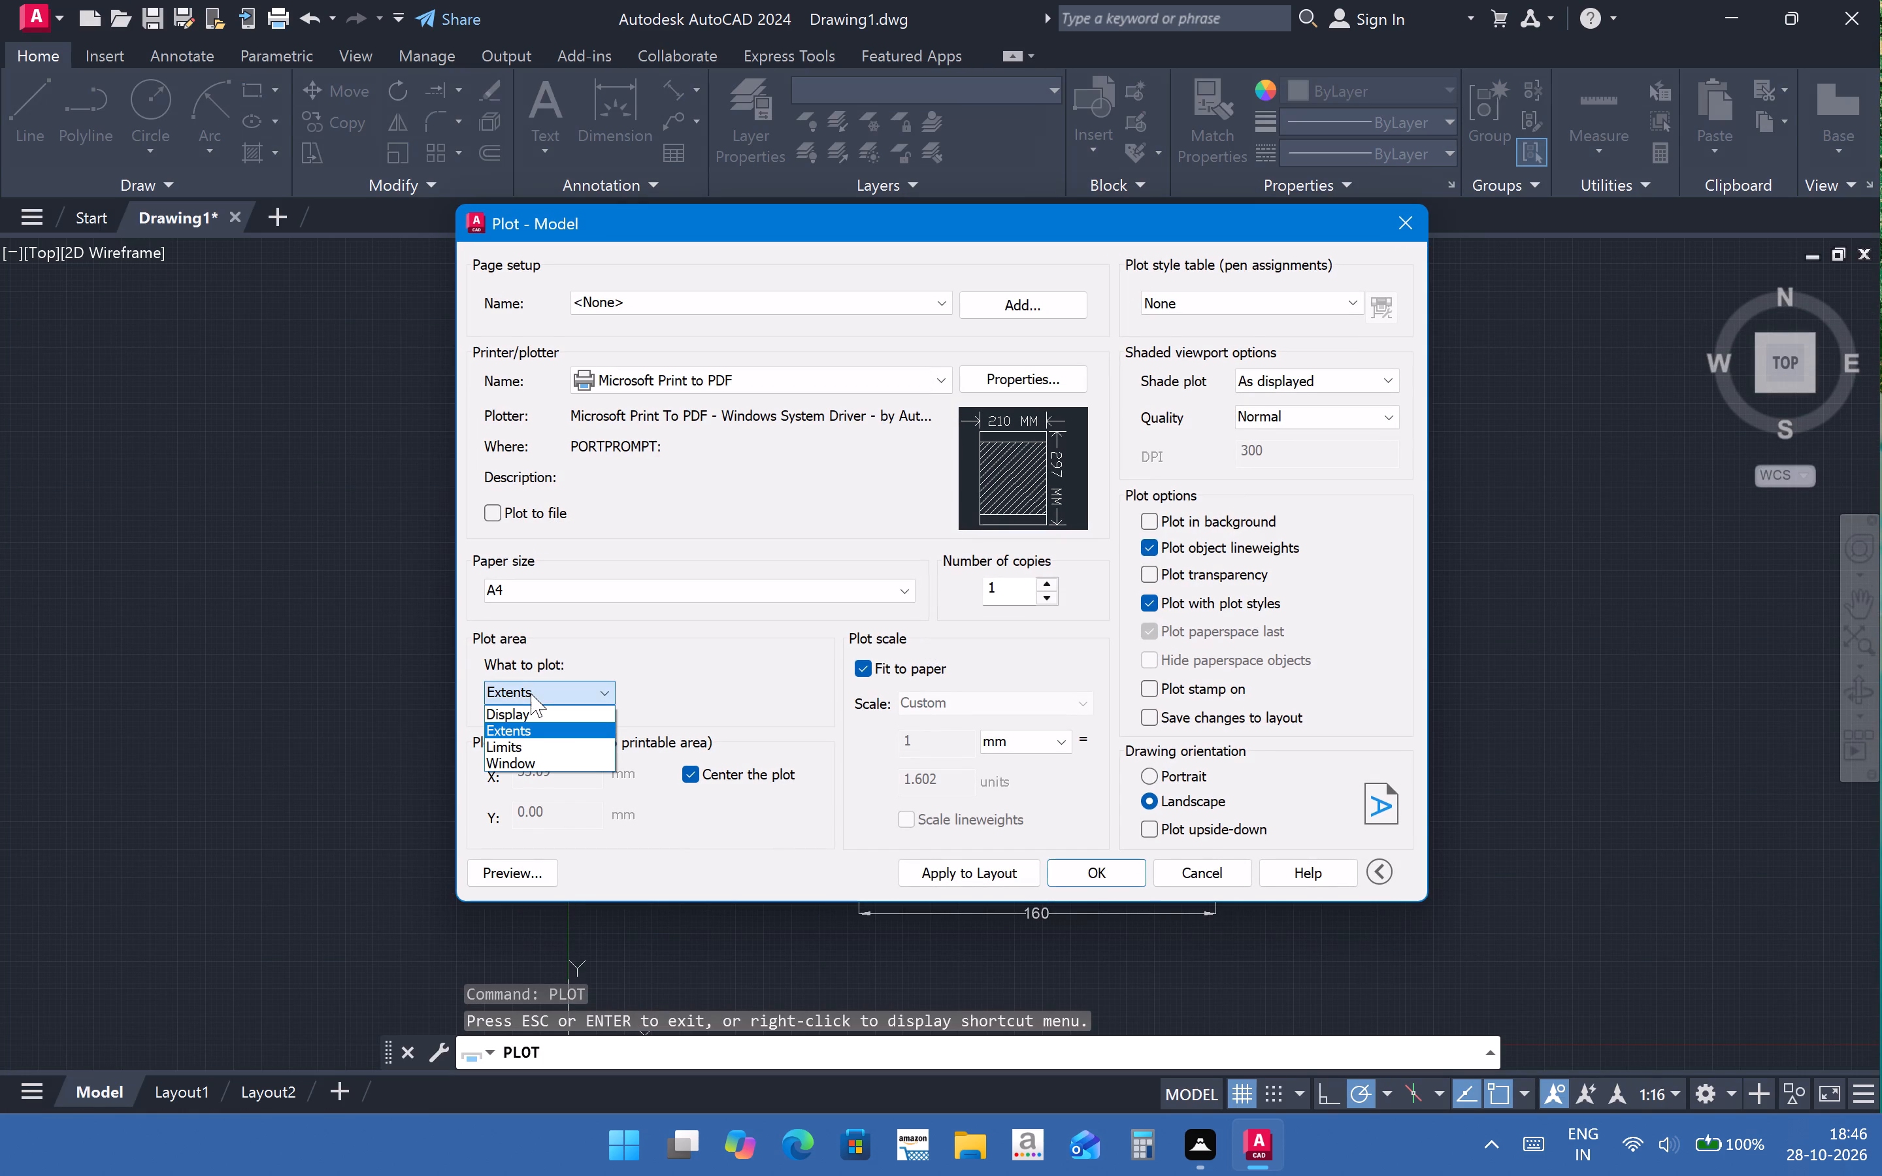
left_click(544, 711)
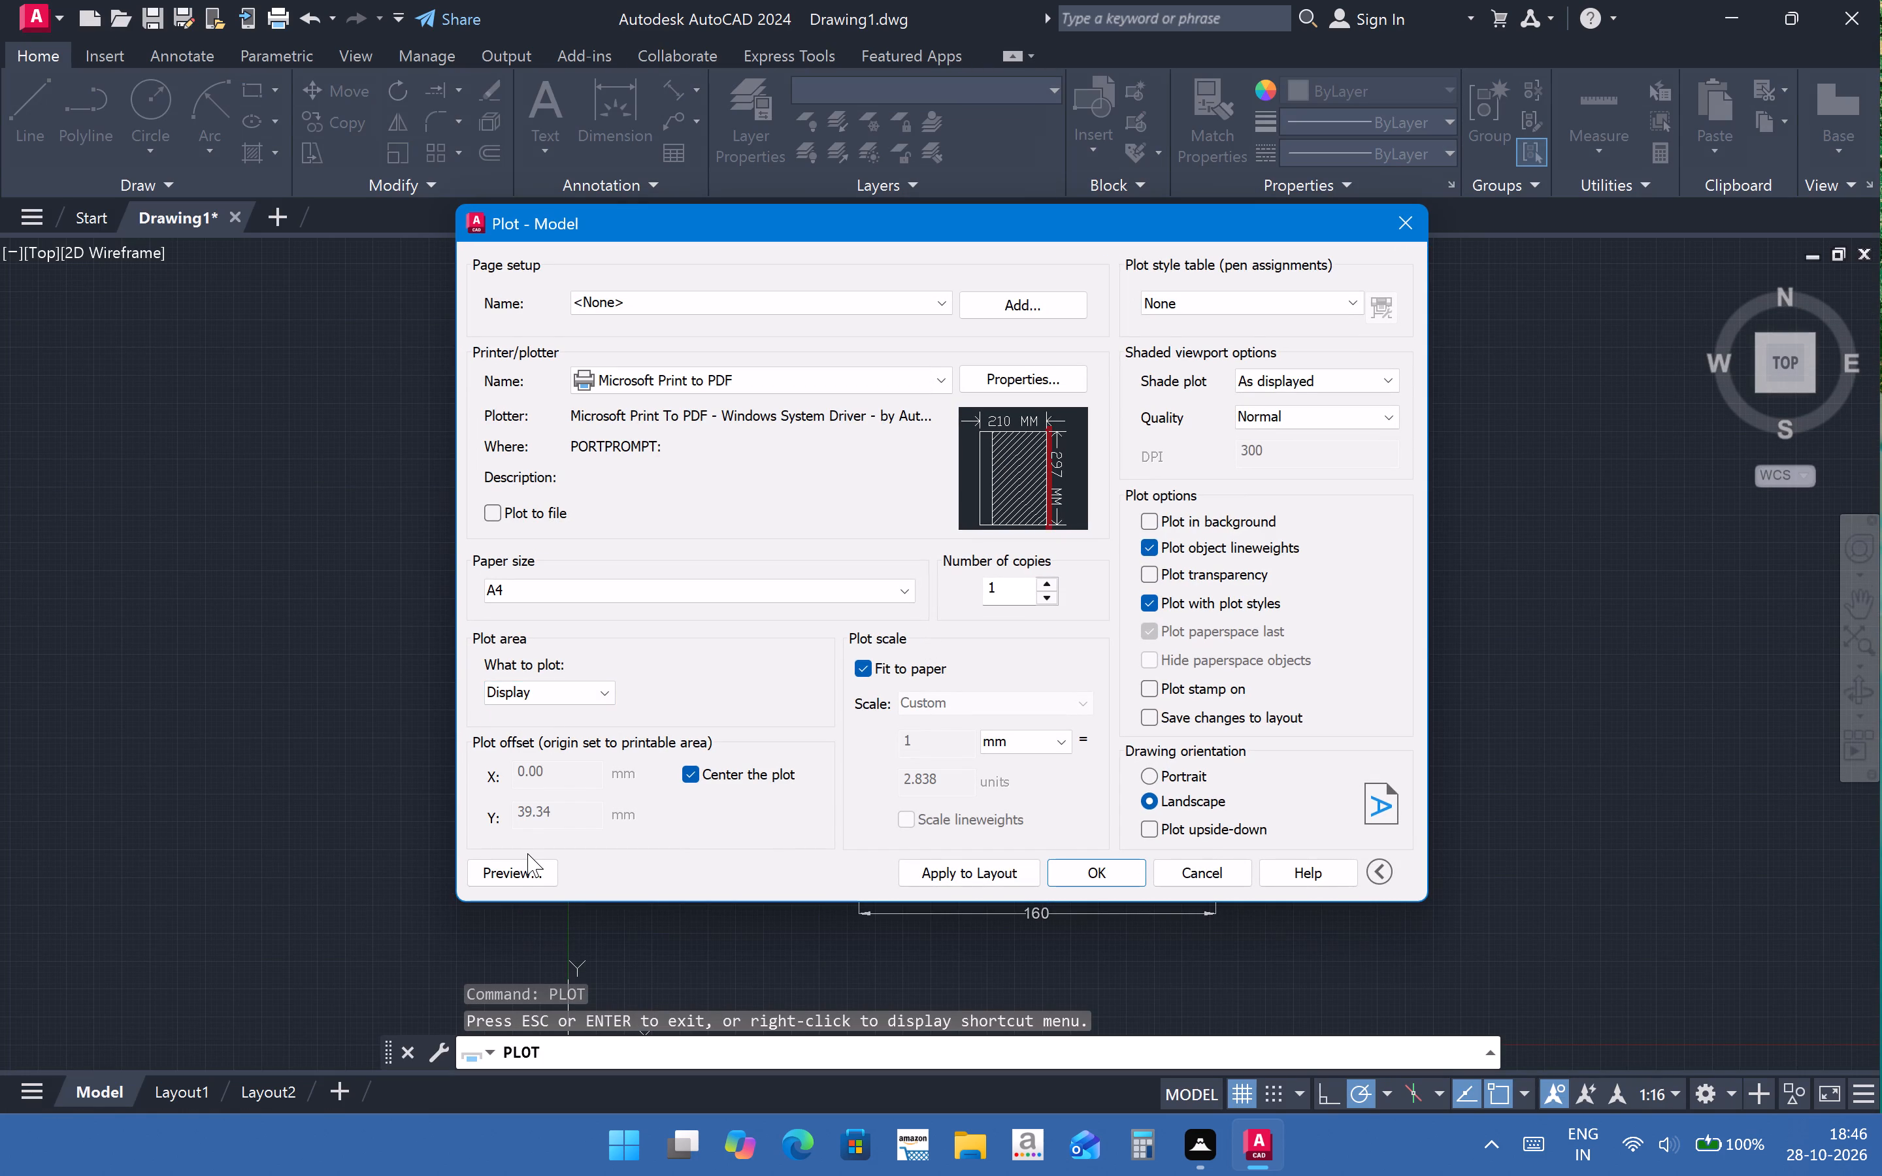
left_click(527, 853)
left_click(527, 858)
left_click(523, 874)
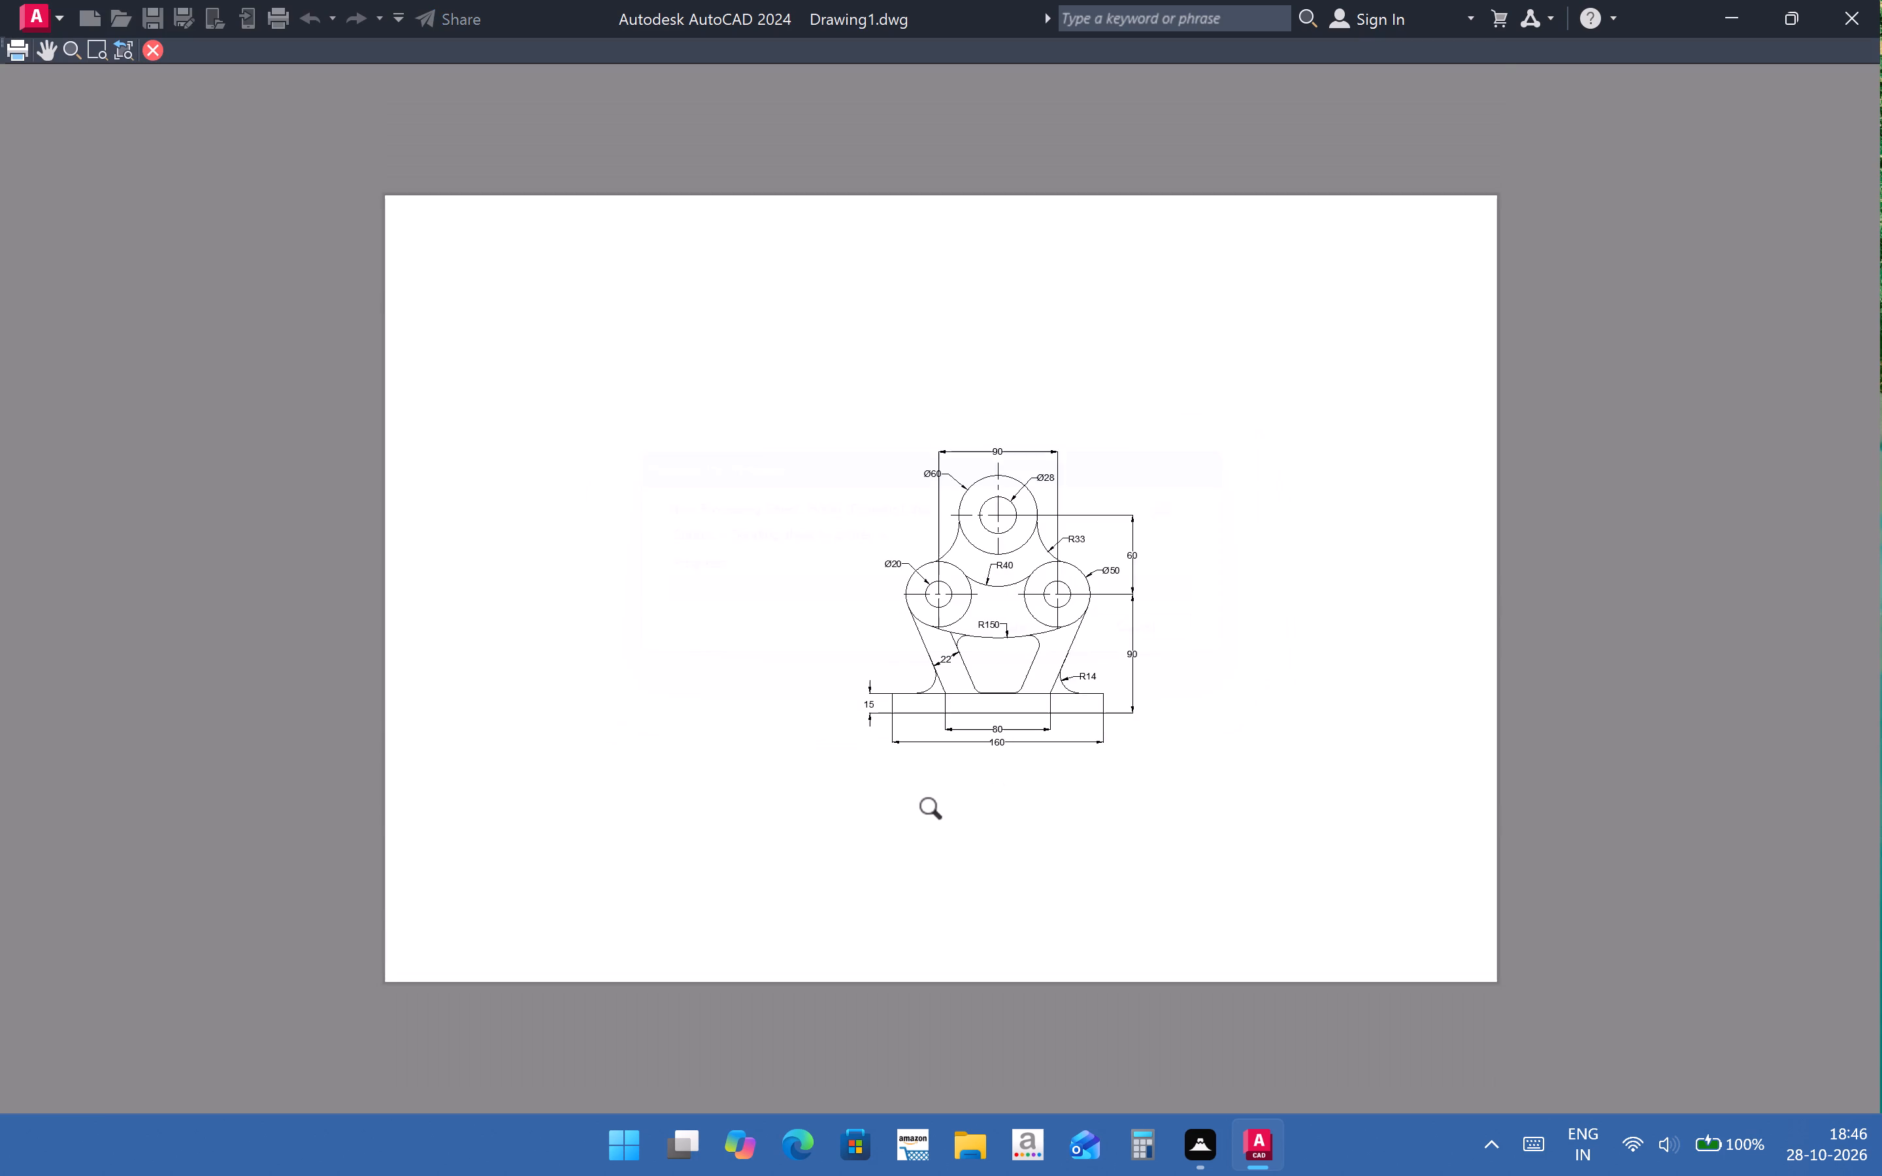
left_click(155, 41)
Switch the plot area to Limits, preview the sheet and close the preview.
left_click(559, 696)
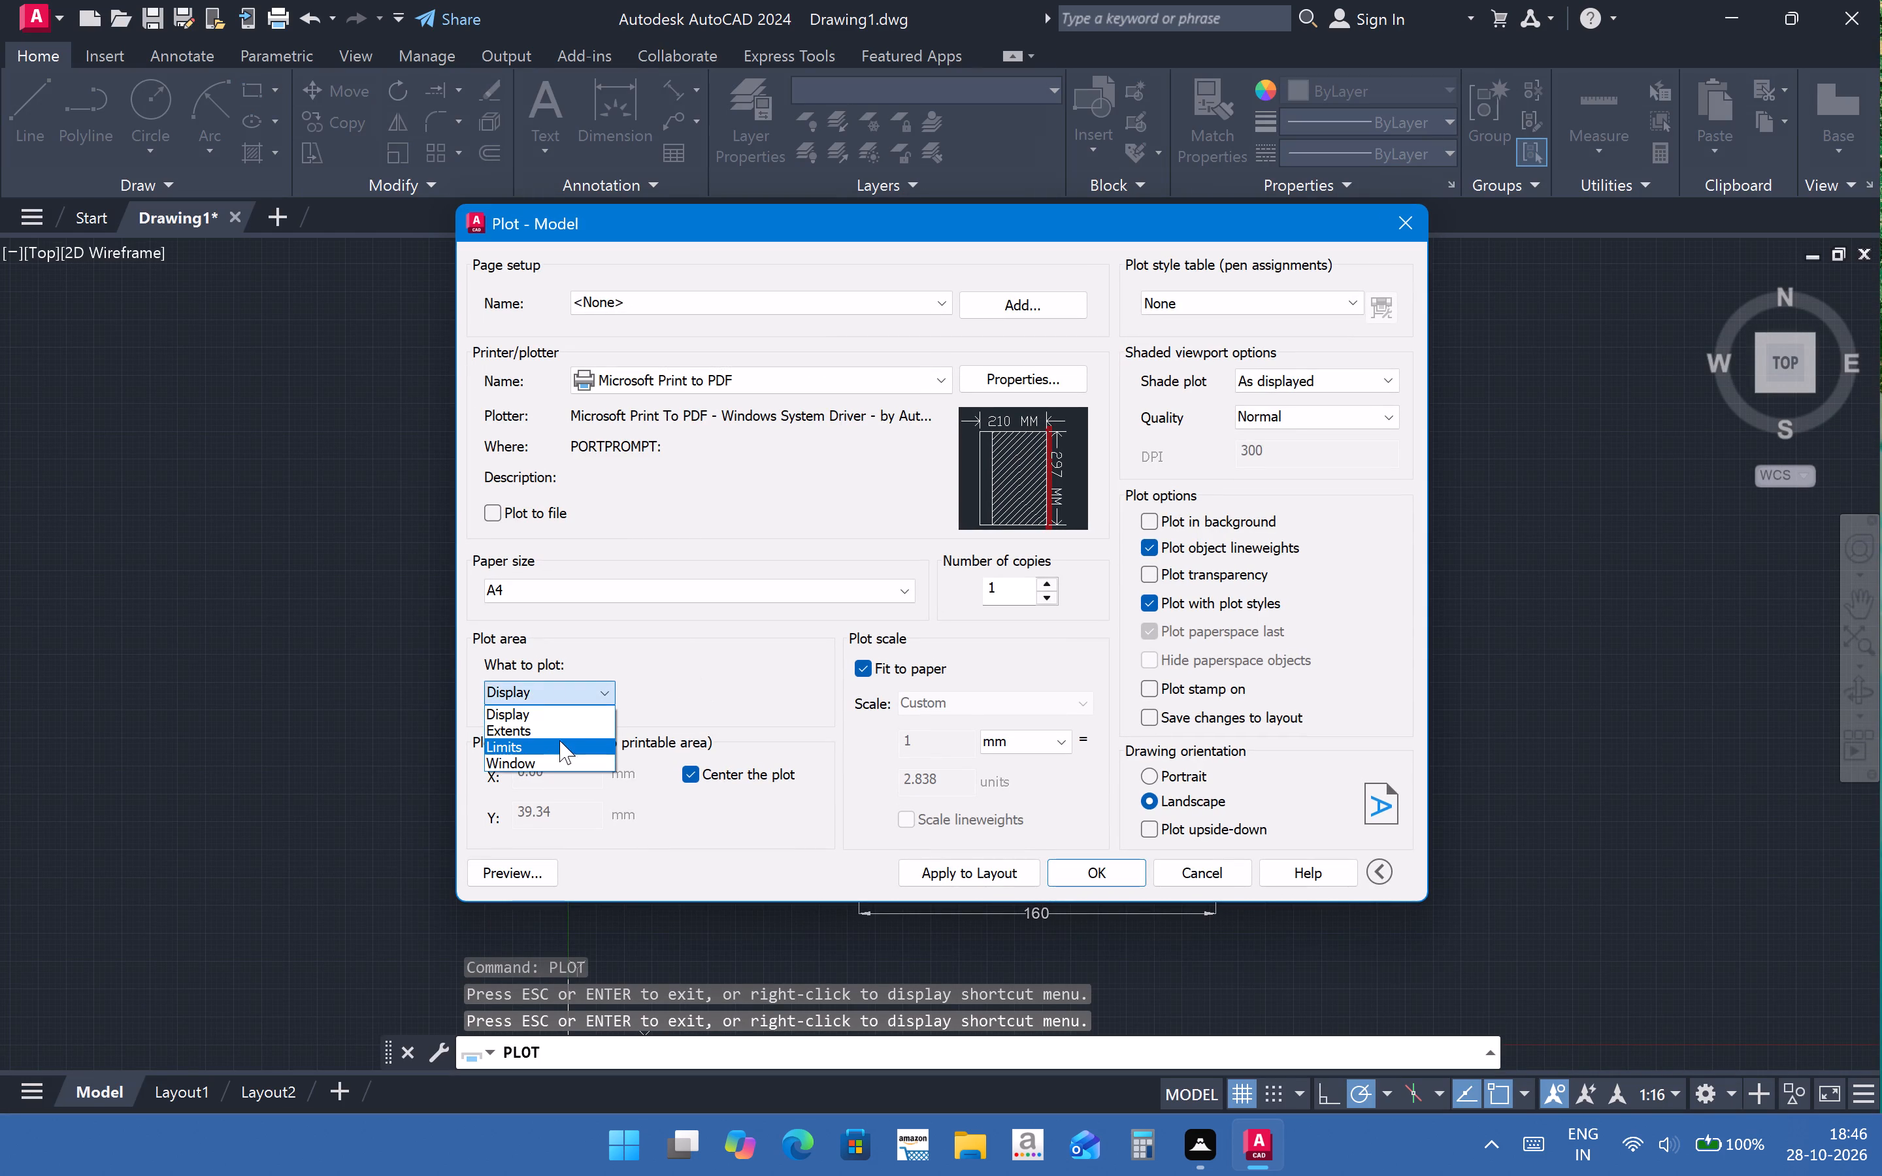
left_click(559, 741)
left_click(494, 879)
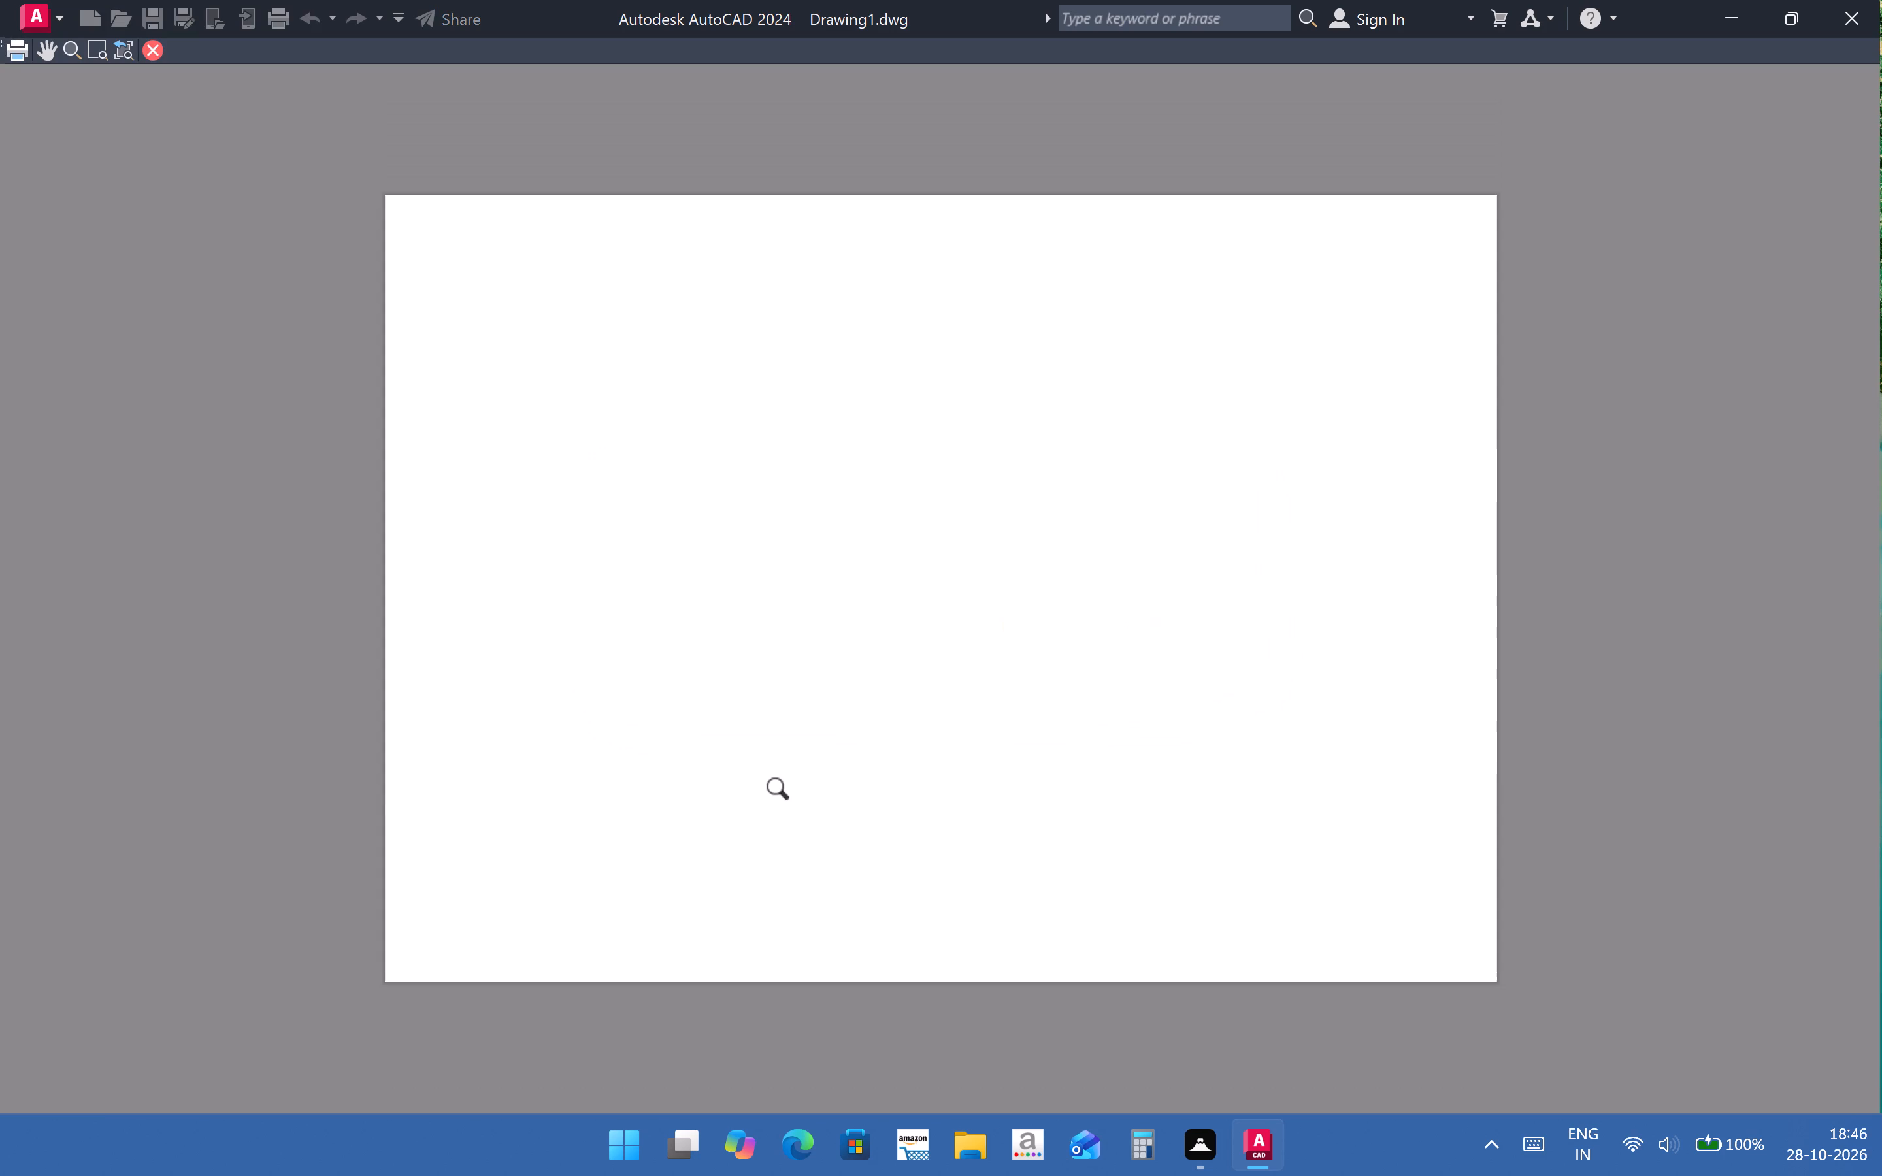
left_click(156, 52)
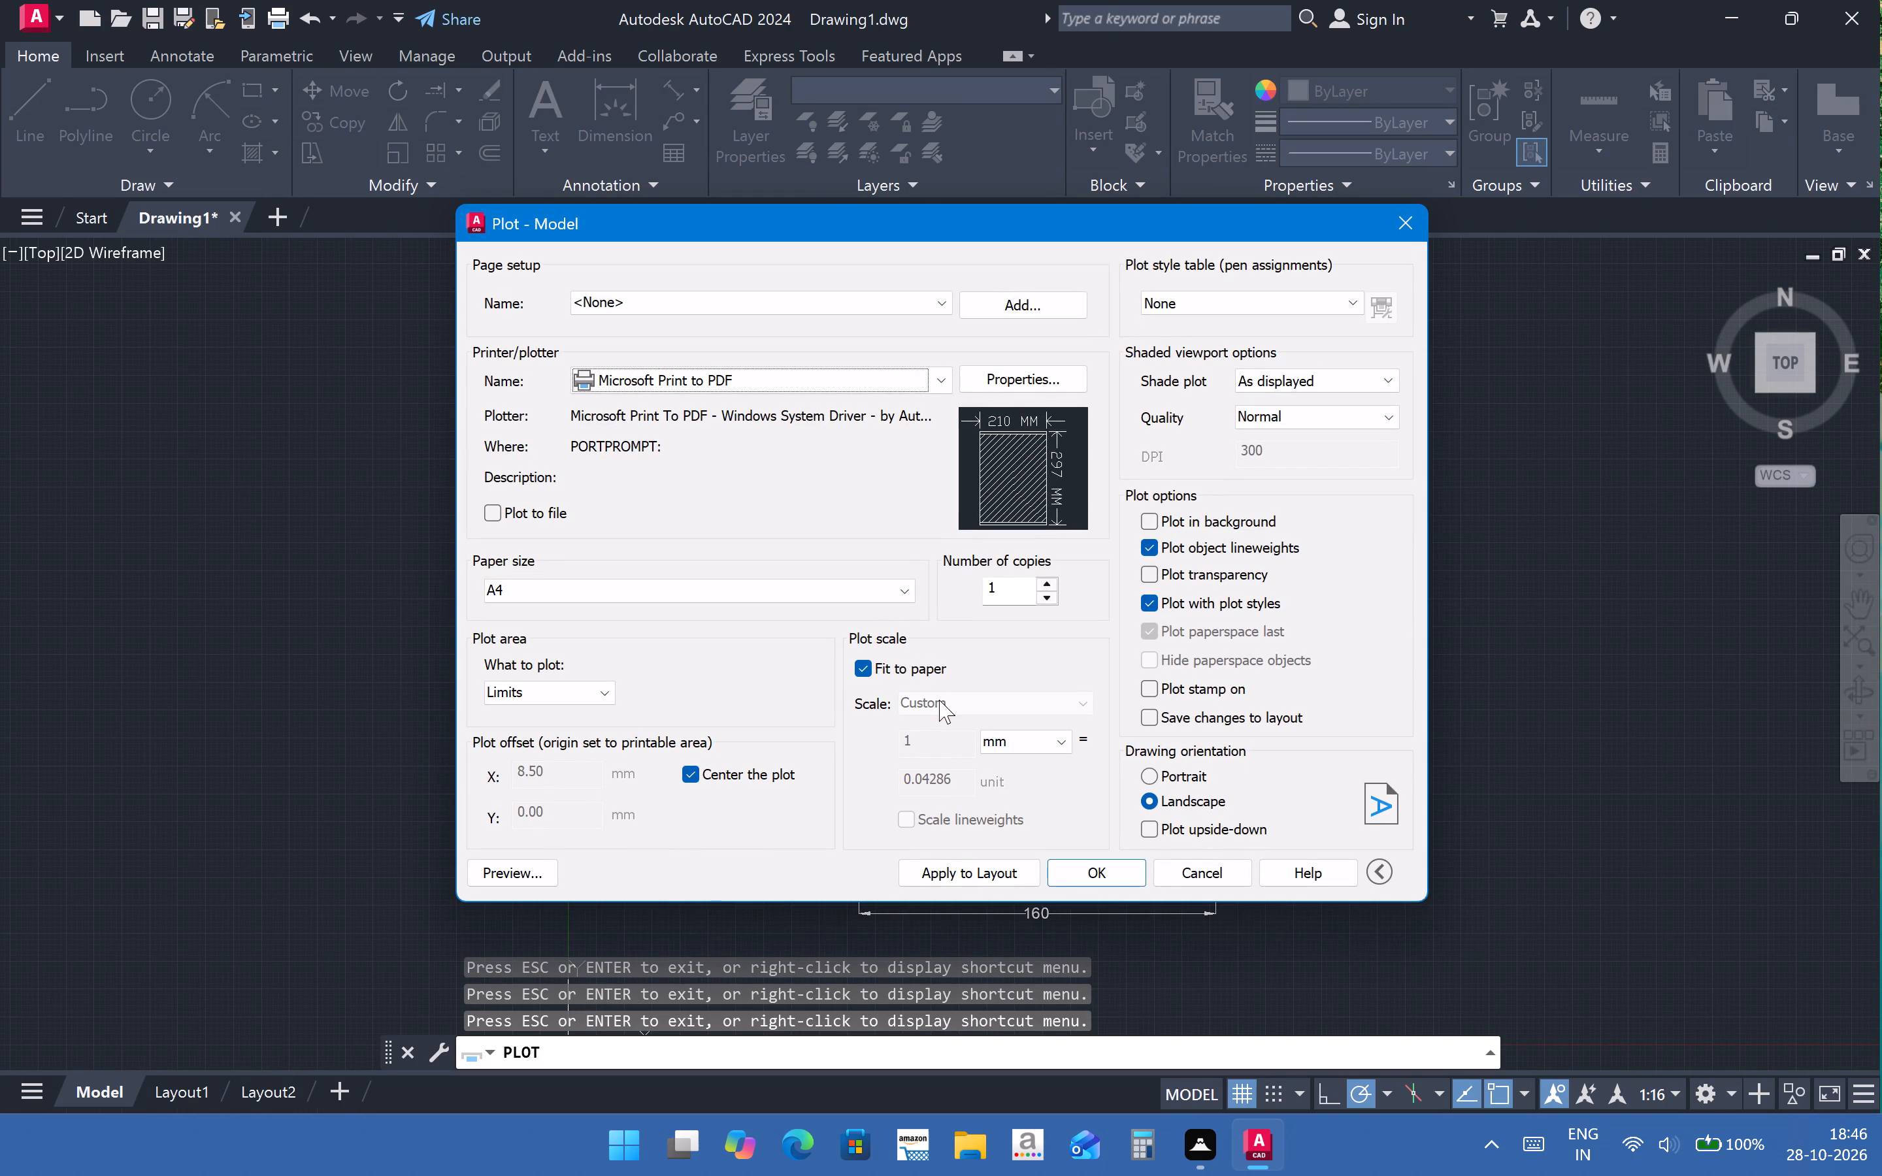
Set the plot area to a window enclosing the whole dimensioned bracket, and check it in the plot preview.
left_click(559, 697)
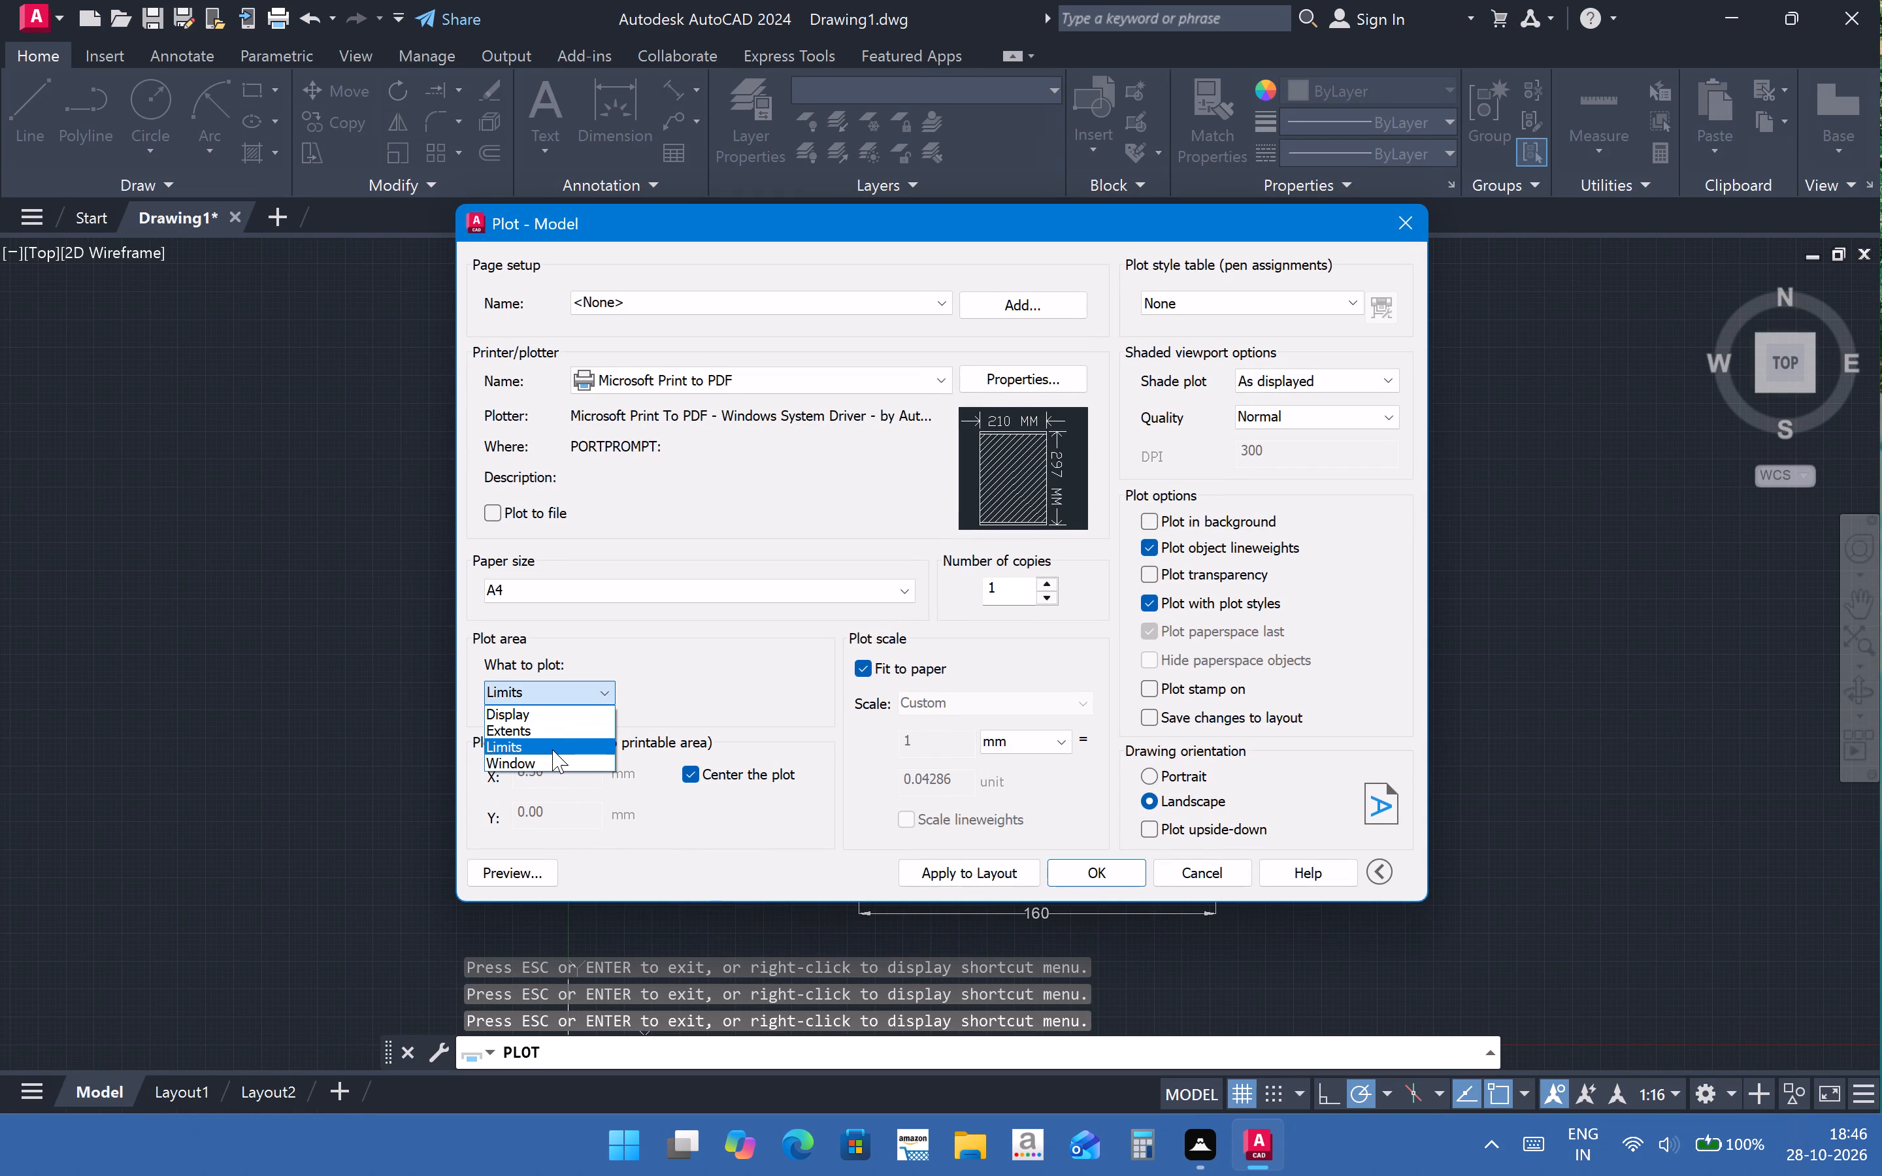
left_click(564, 757)
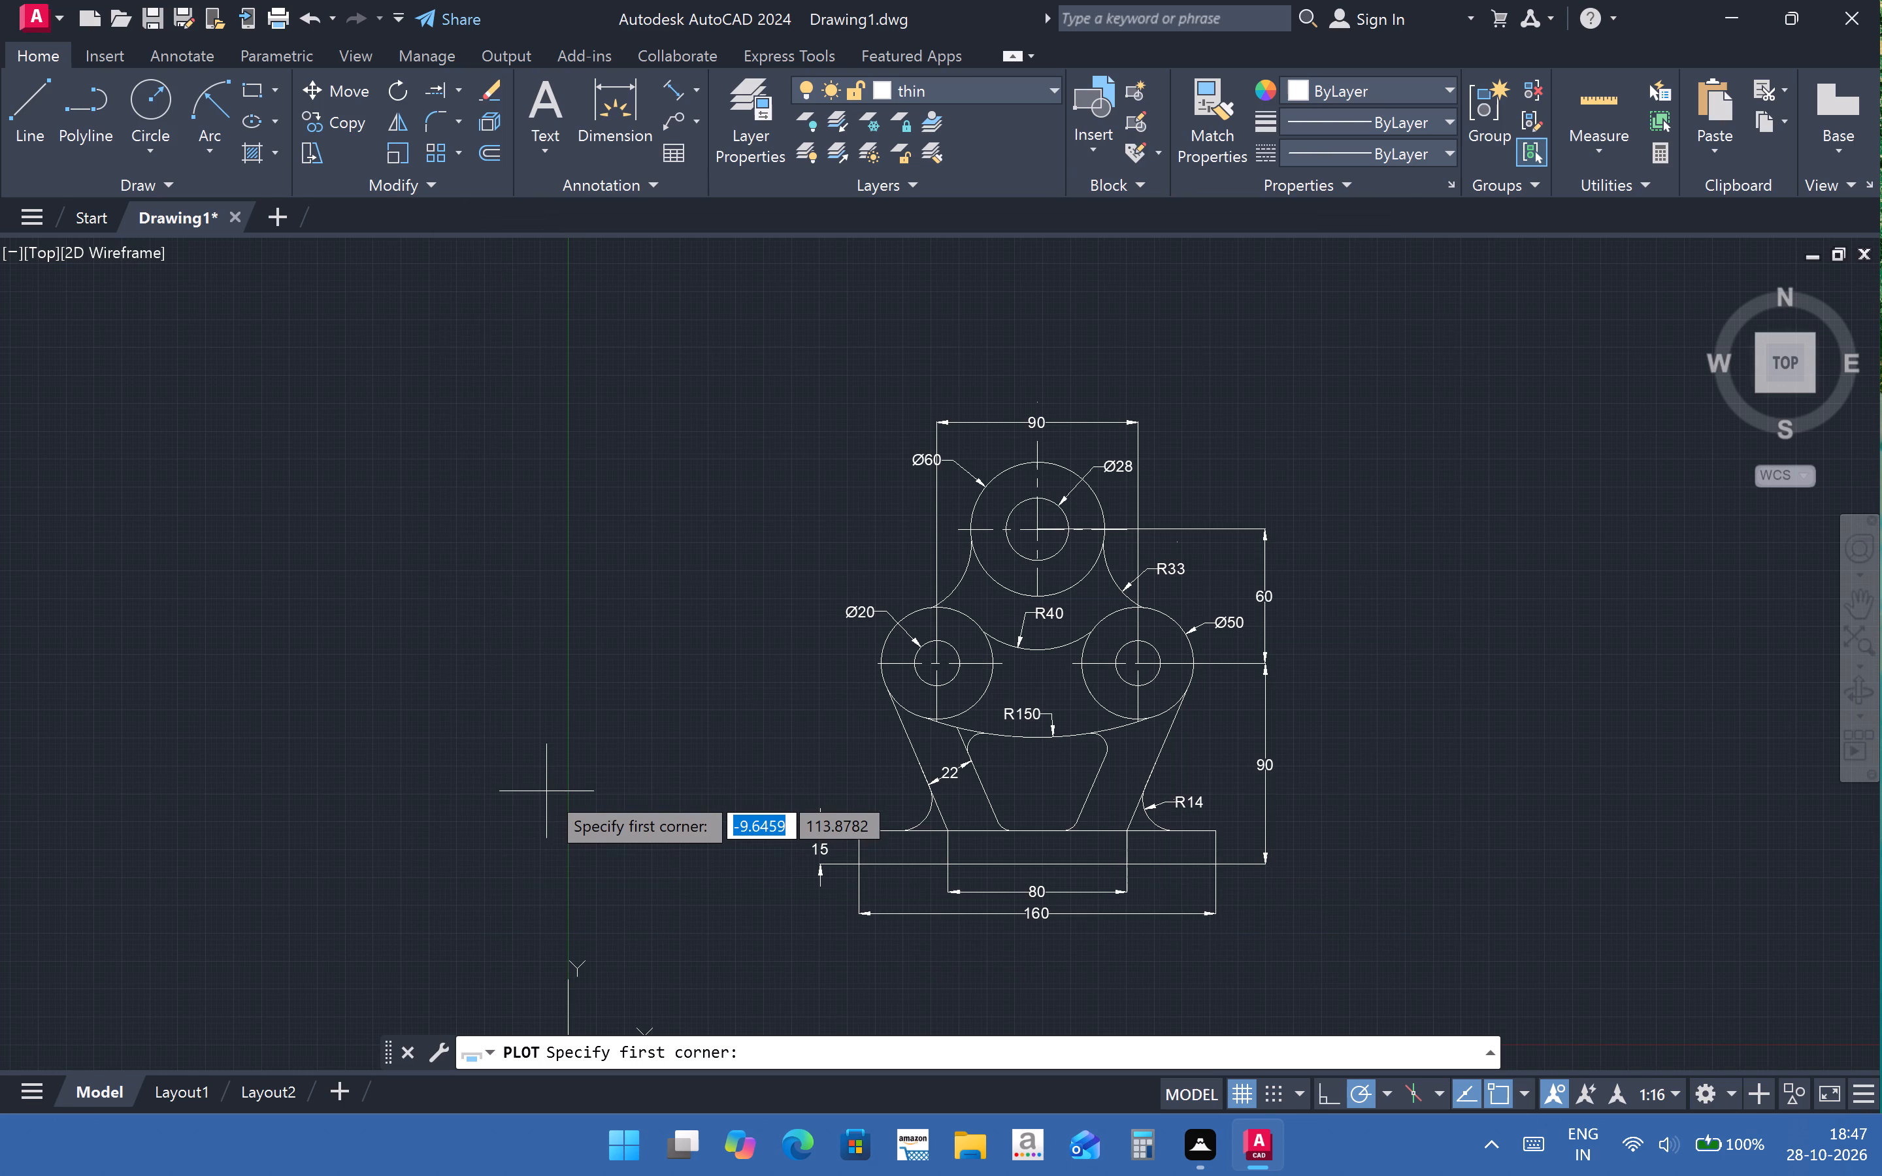
left_click(718, 382)
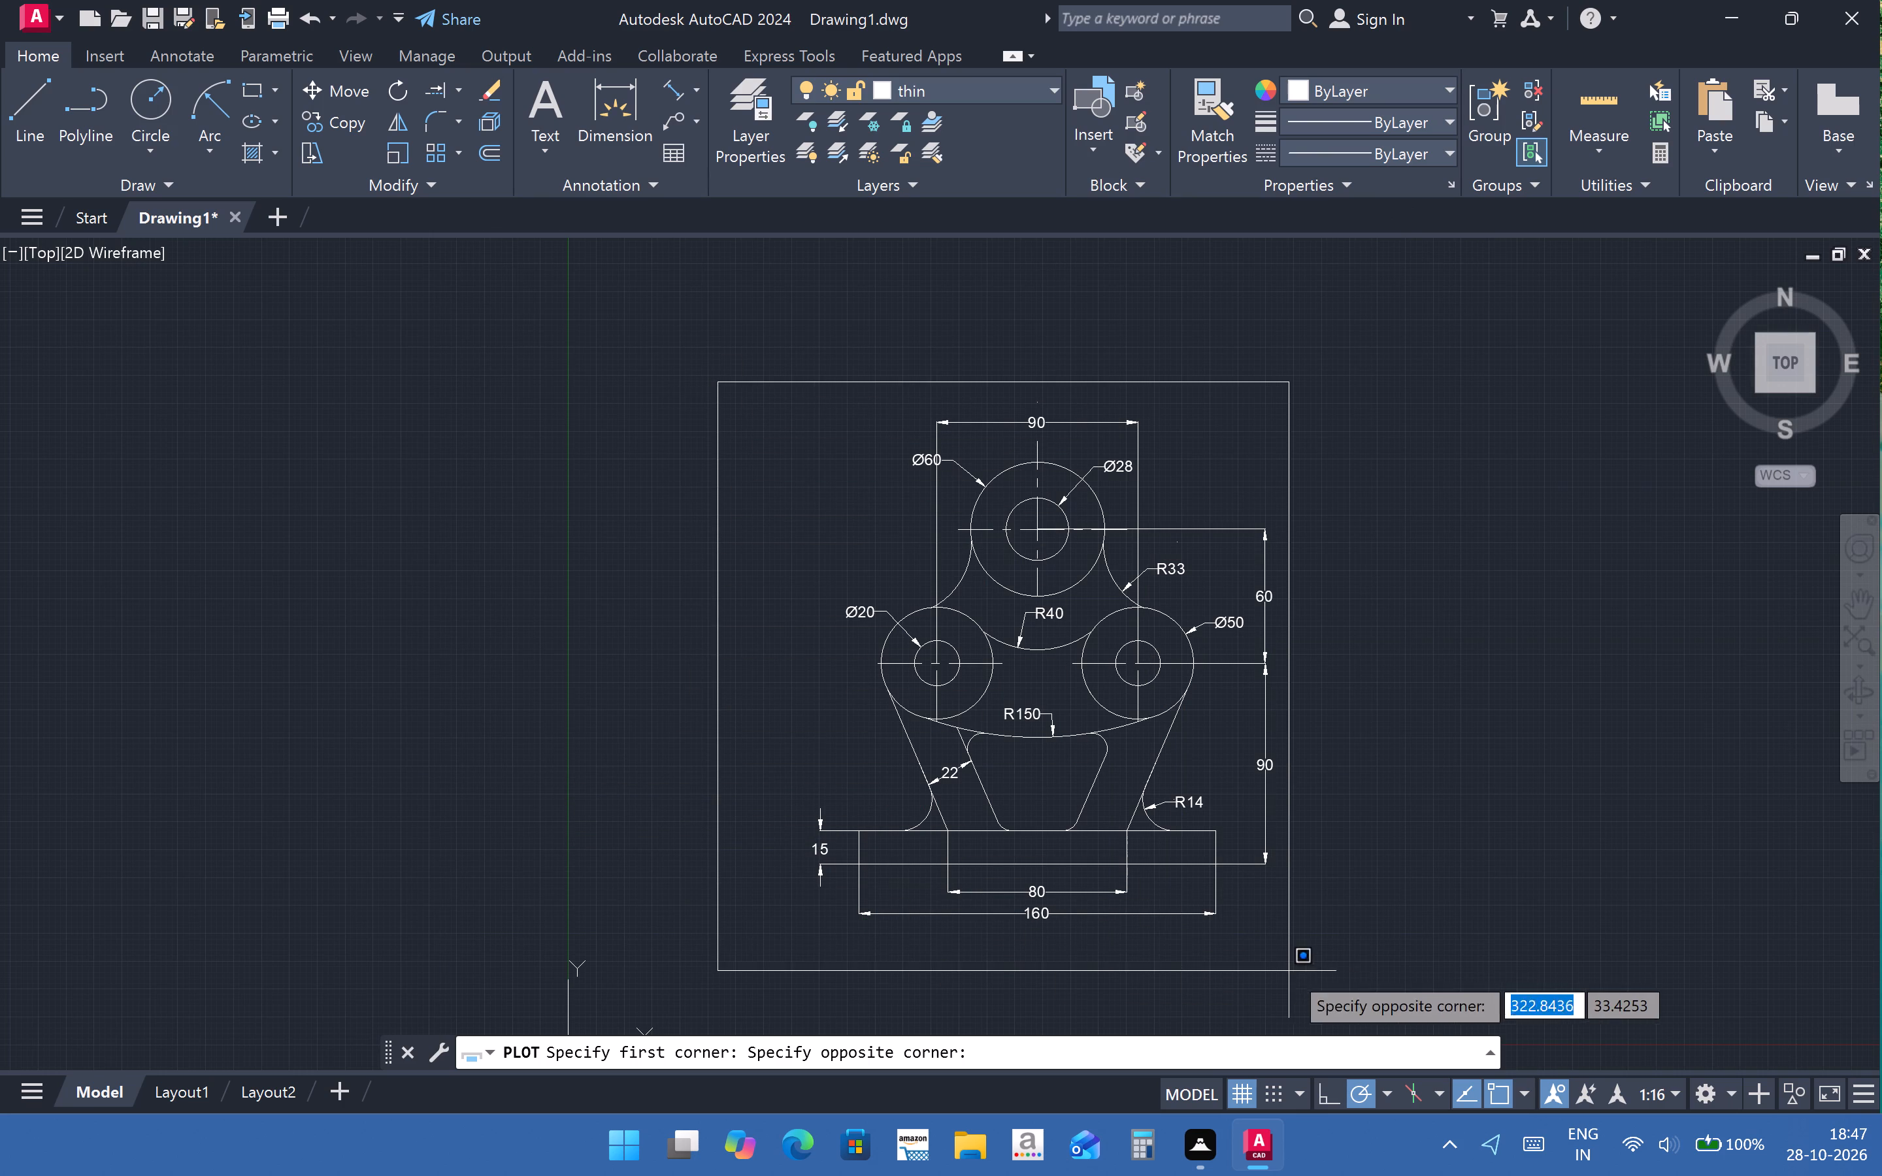
left_click(1344, 962)
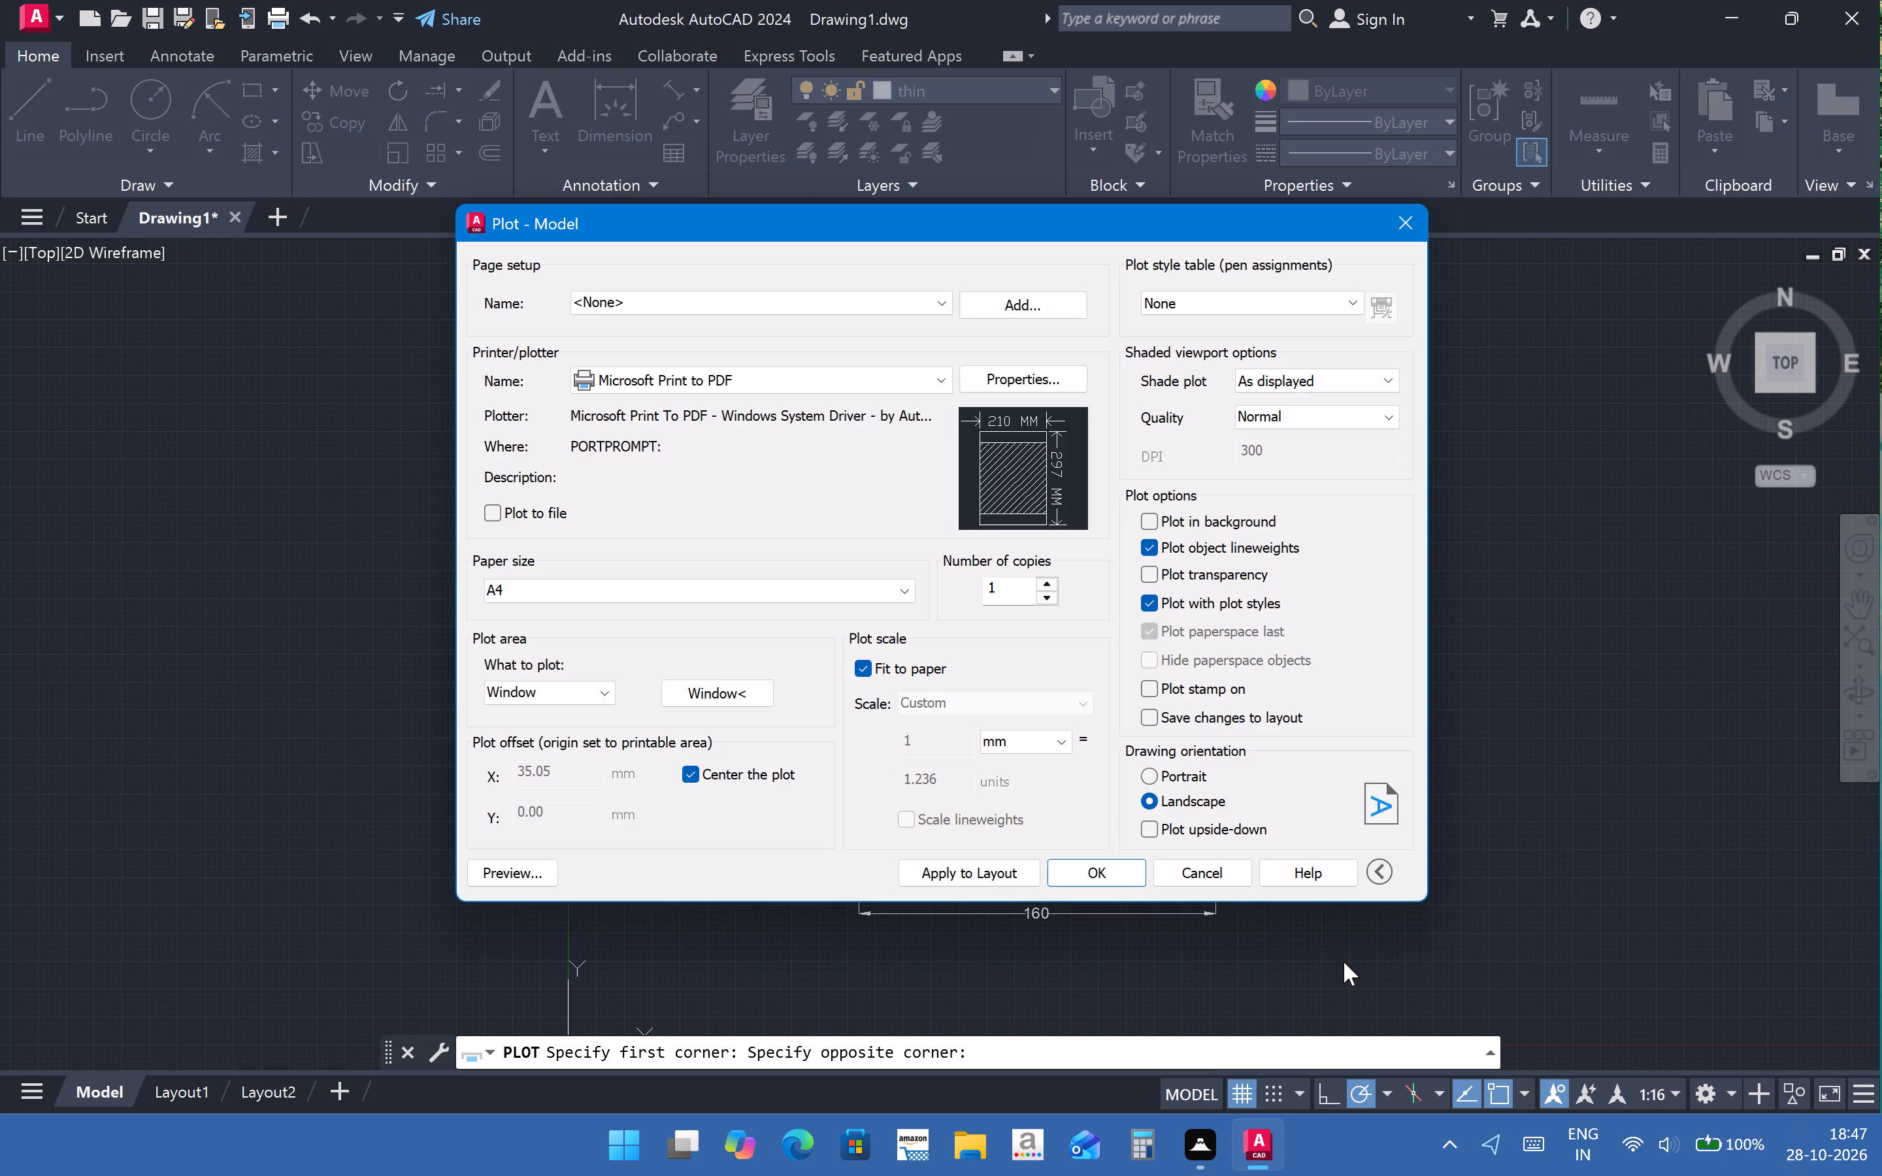
left_click(529, 863)
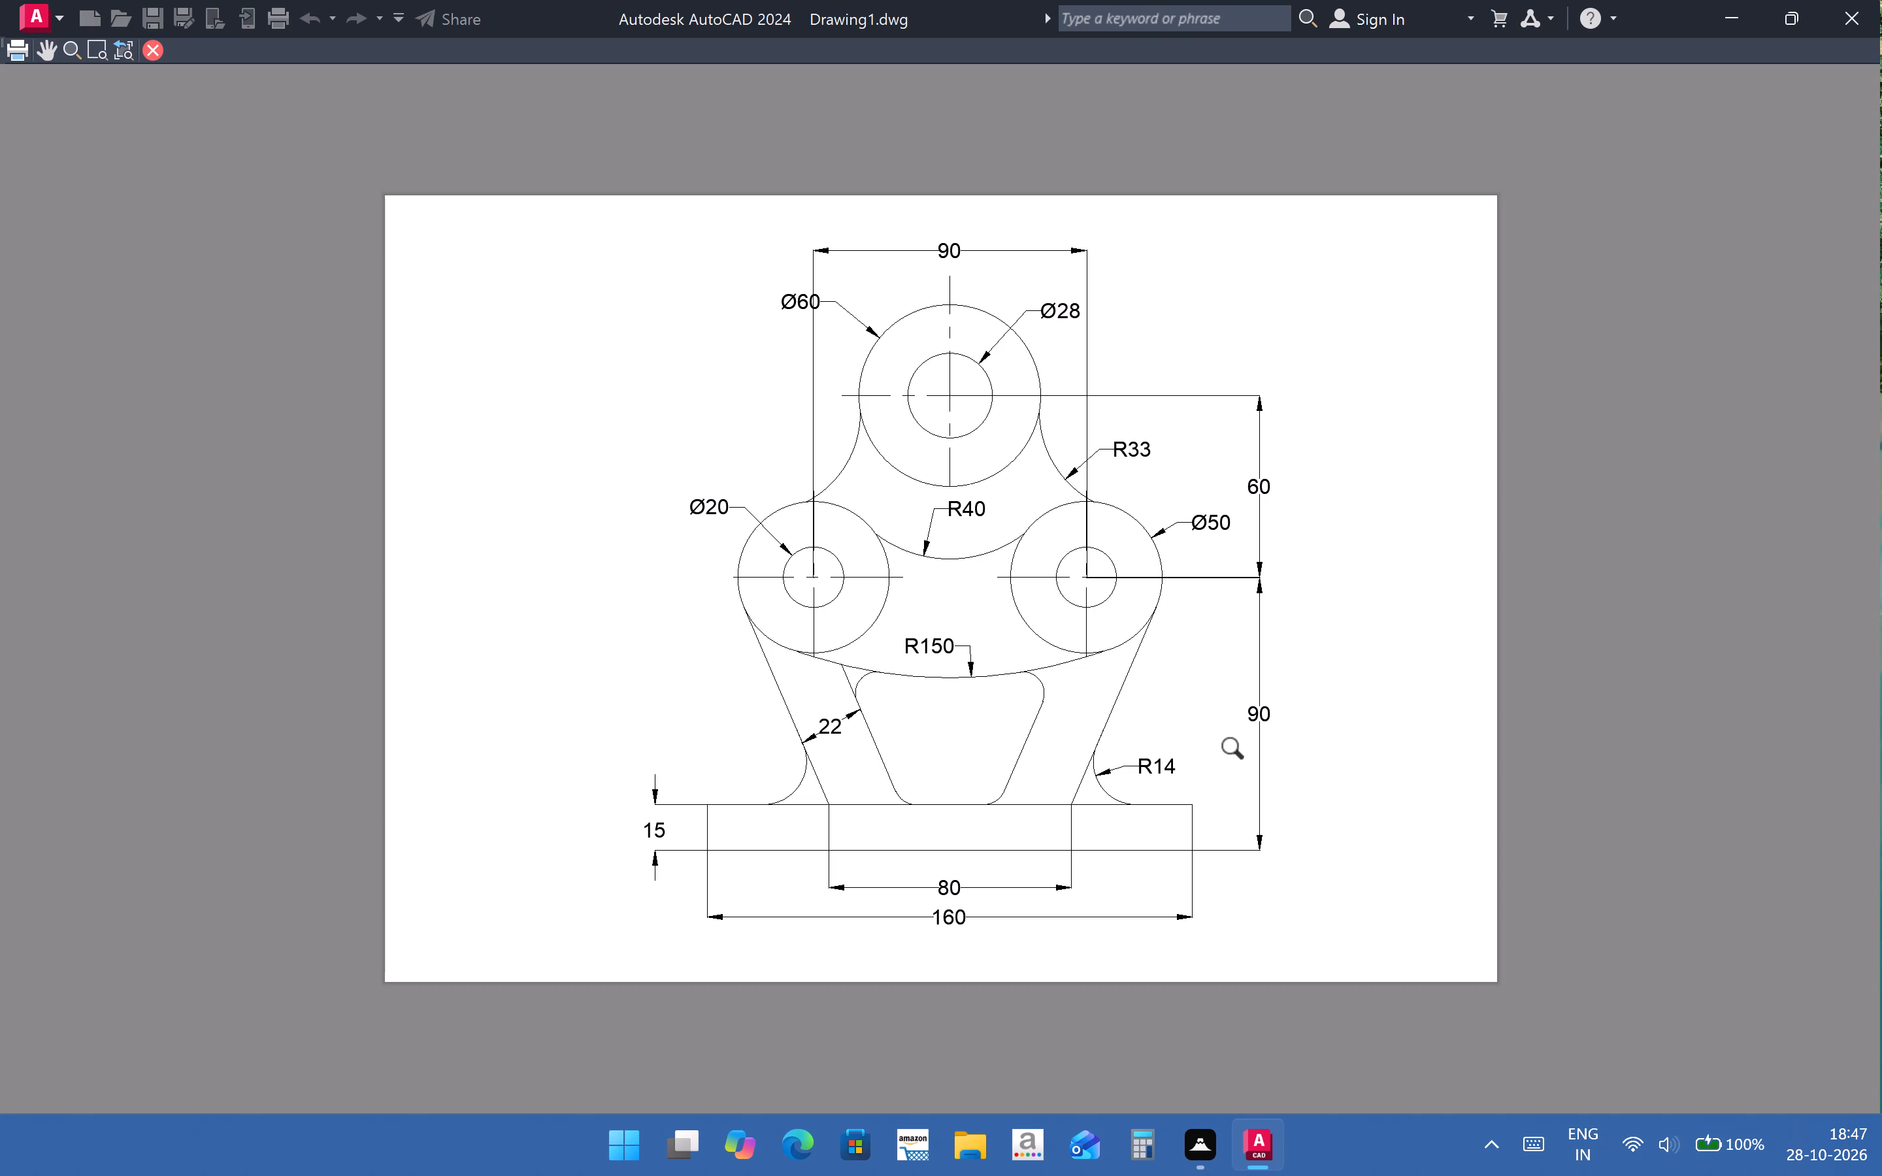
left_click(150, 44)
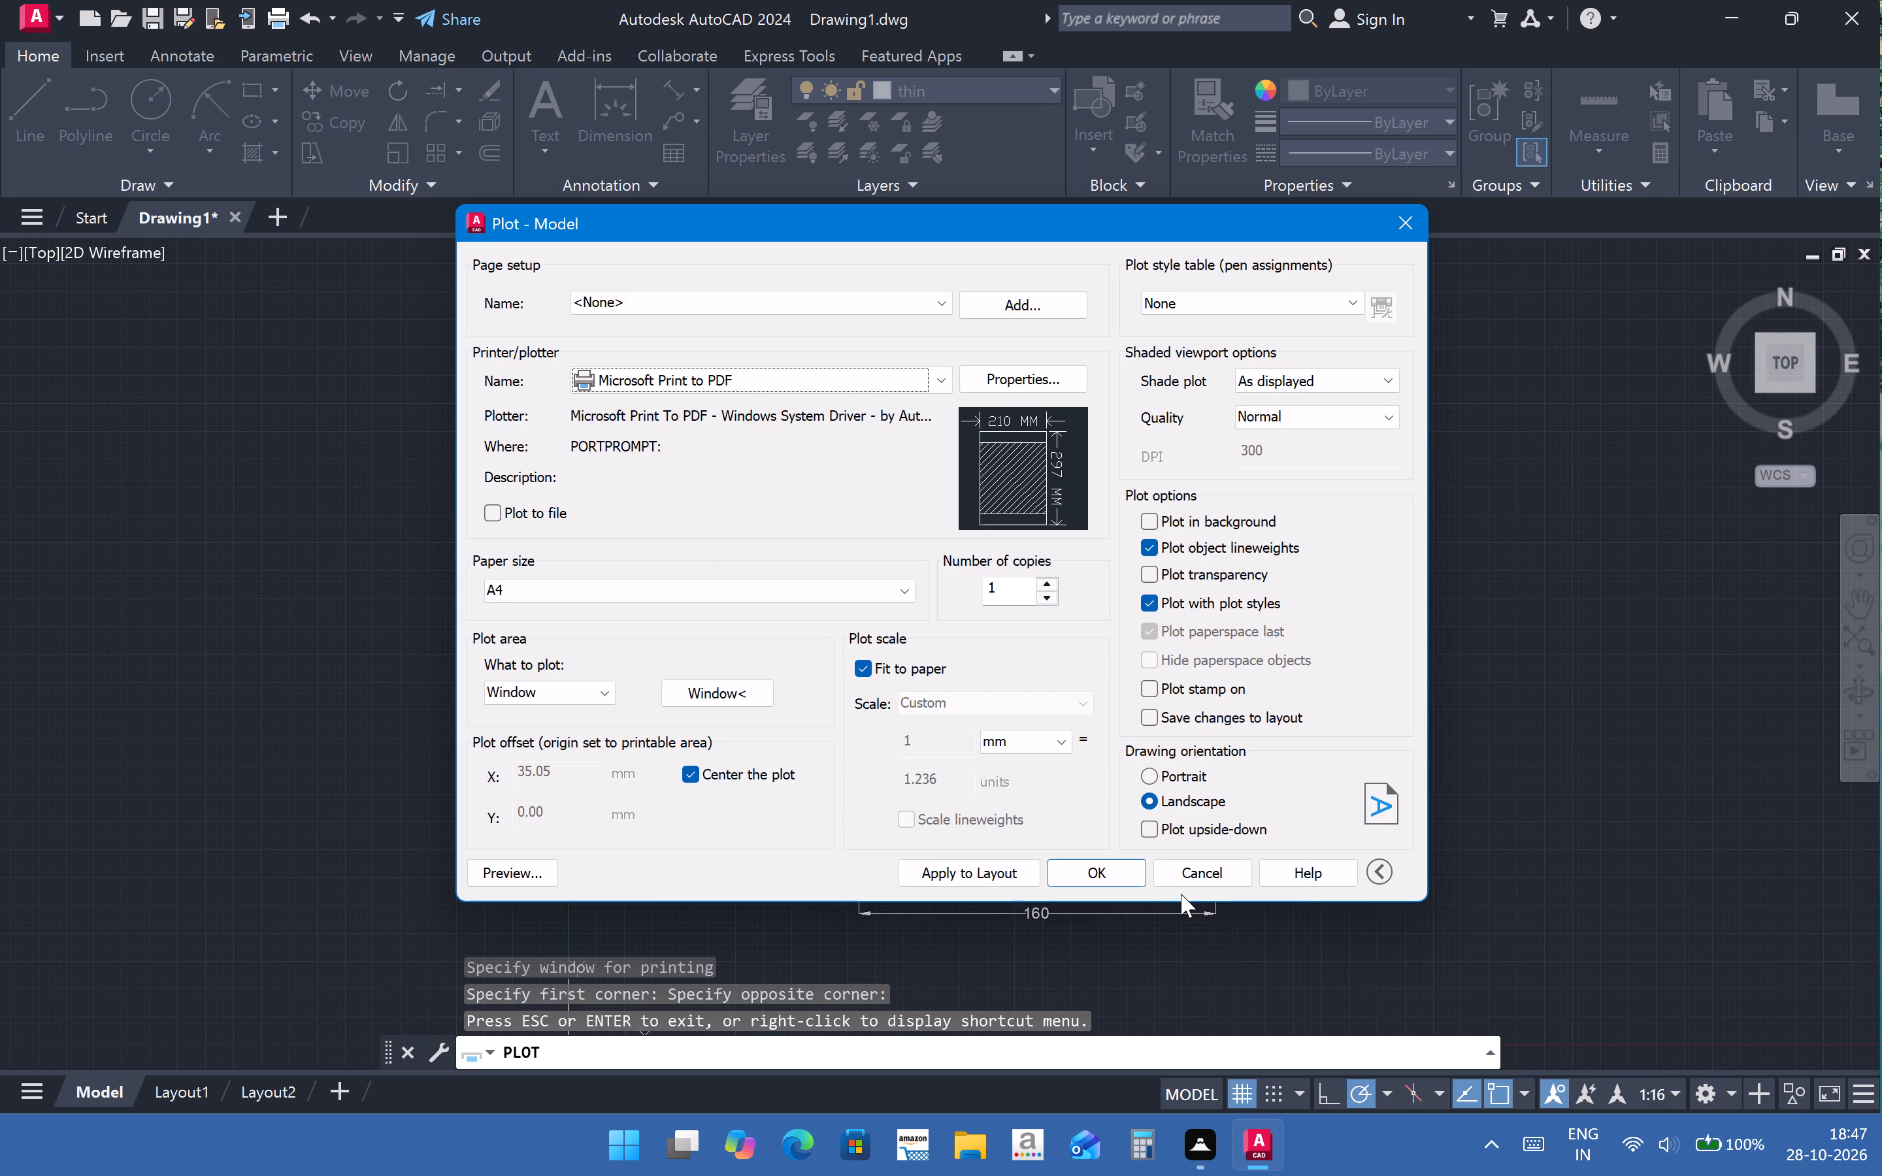
Plot the sheet to a PDF named AutoCAD-EX-08 in the AUTOCAD folder and dismiss the completion notice.
left_click(1125, 877)
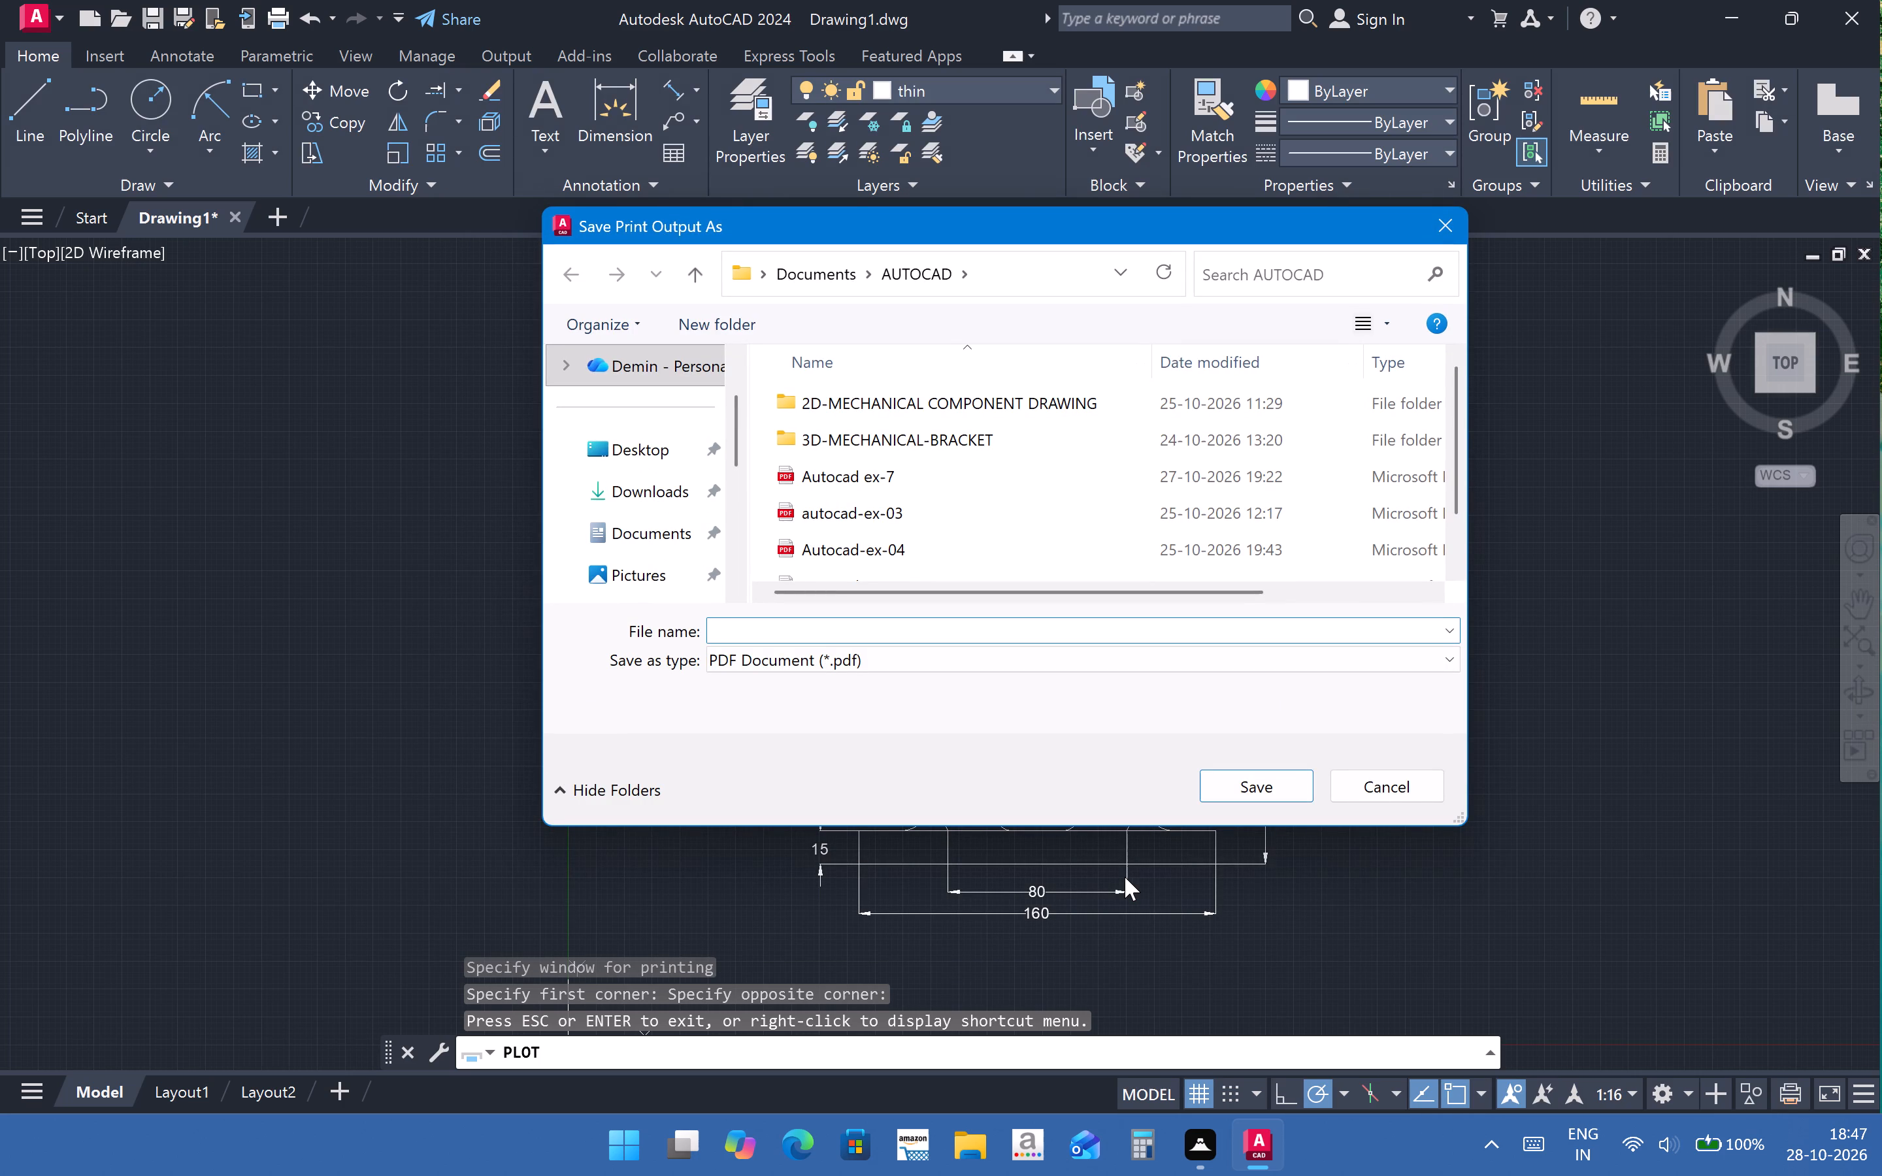
key("a")
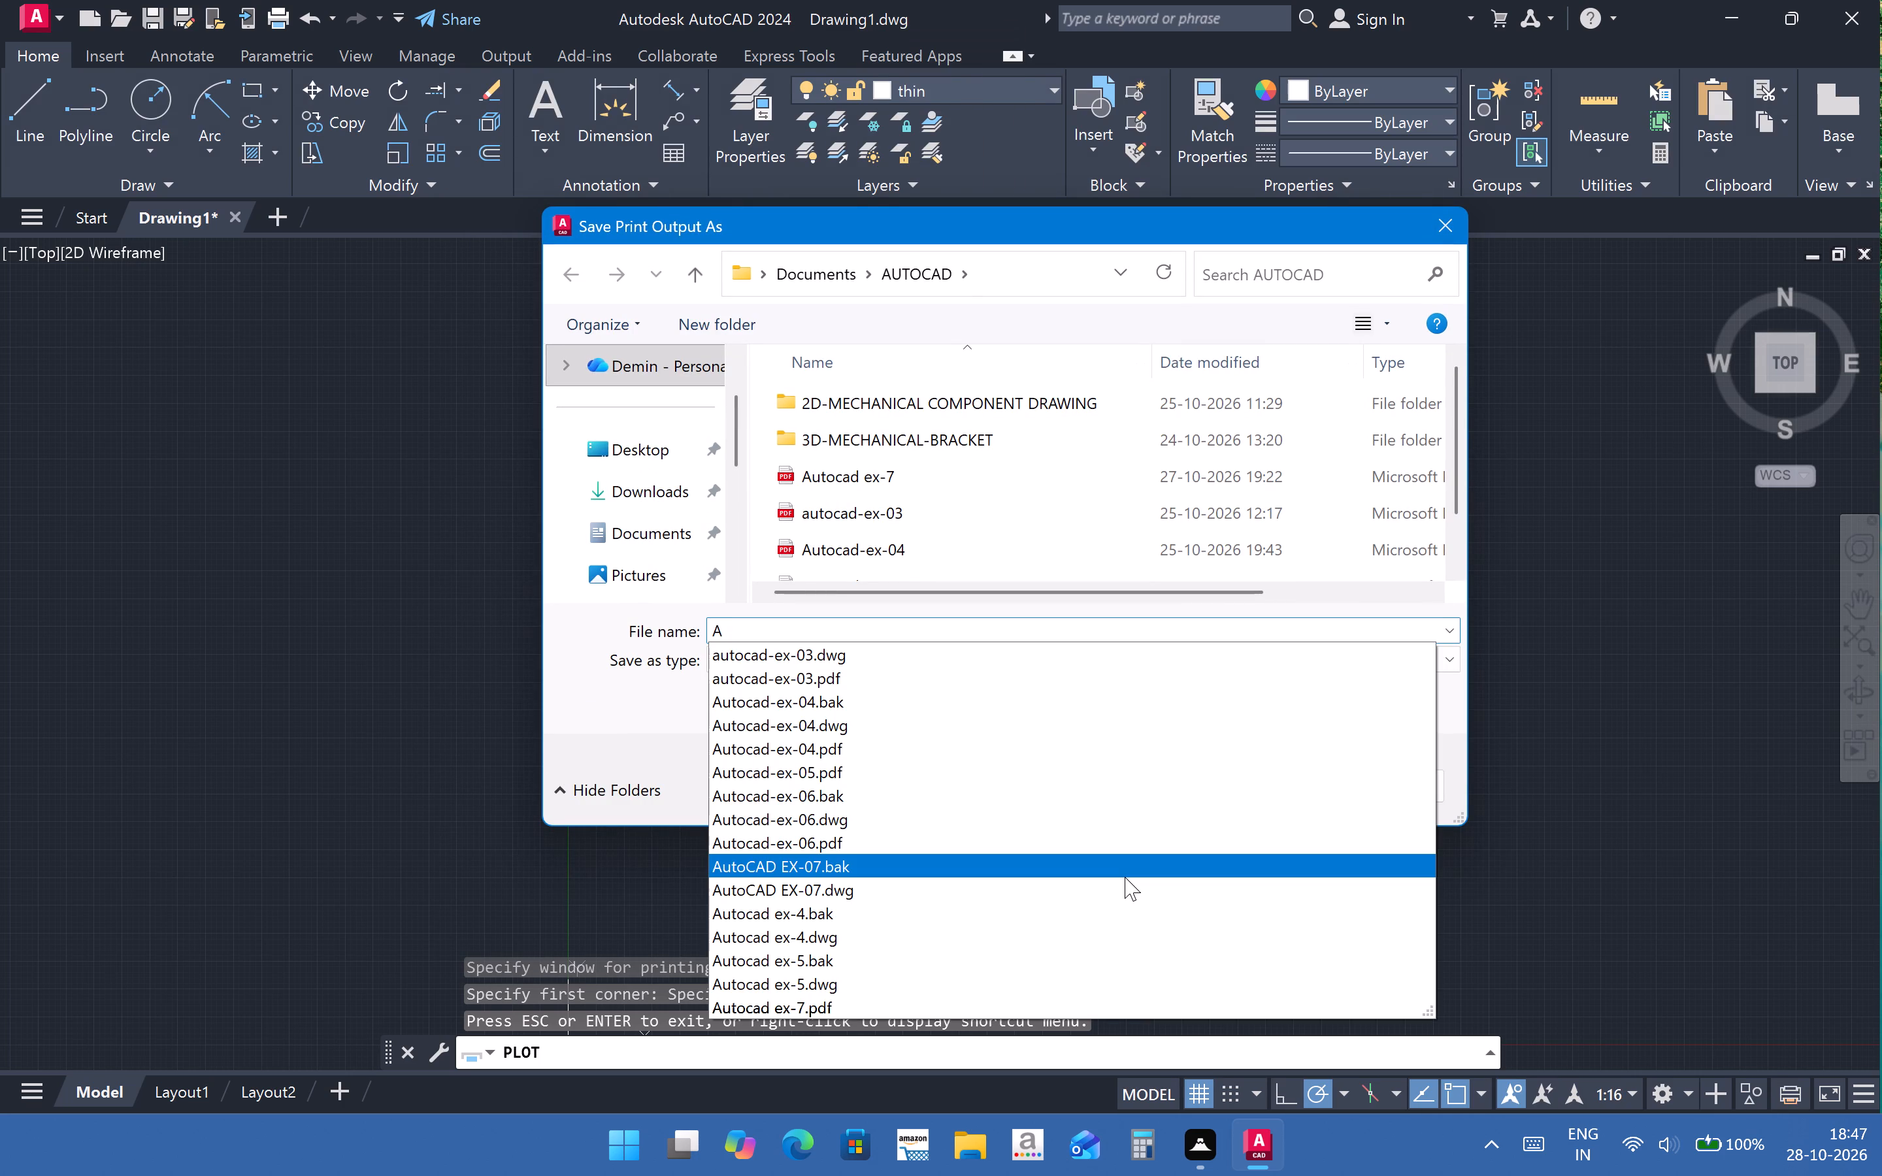
type("uto")
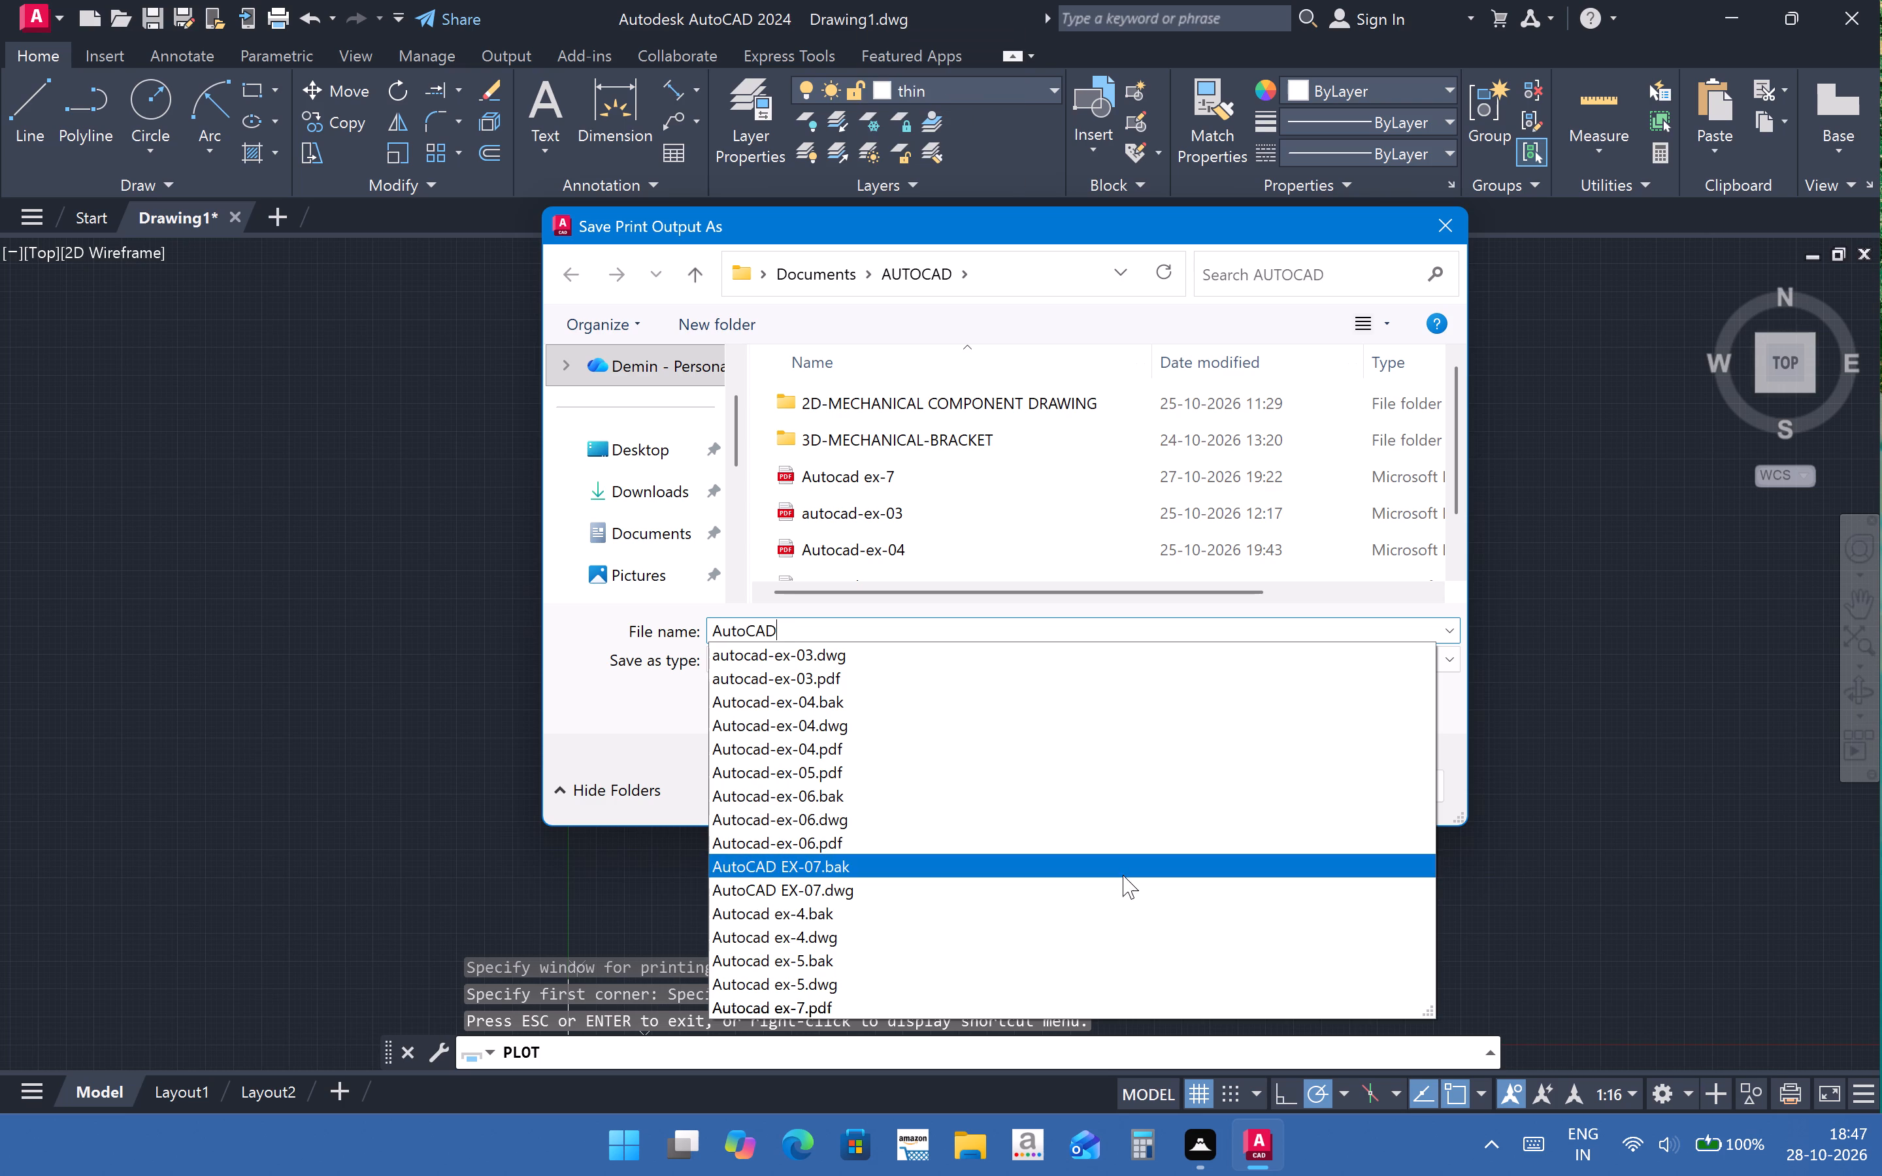
key("minus")
type("EX-08")
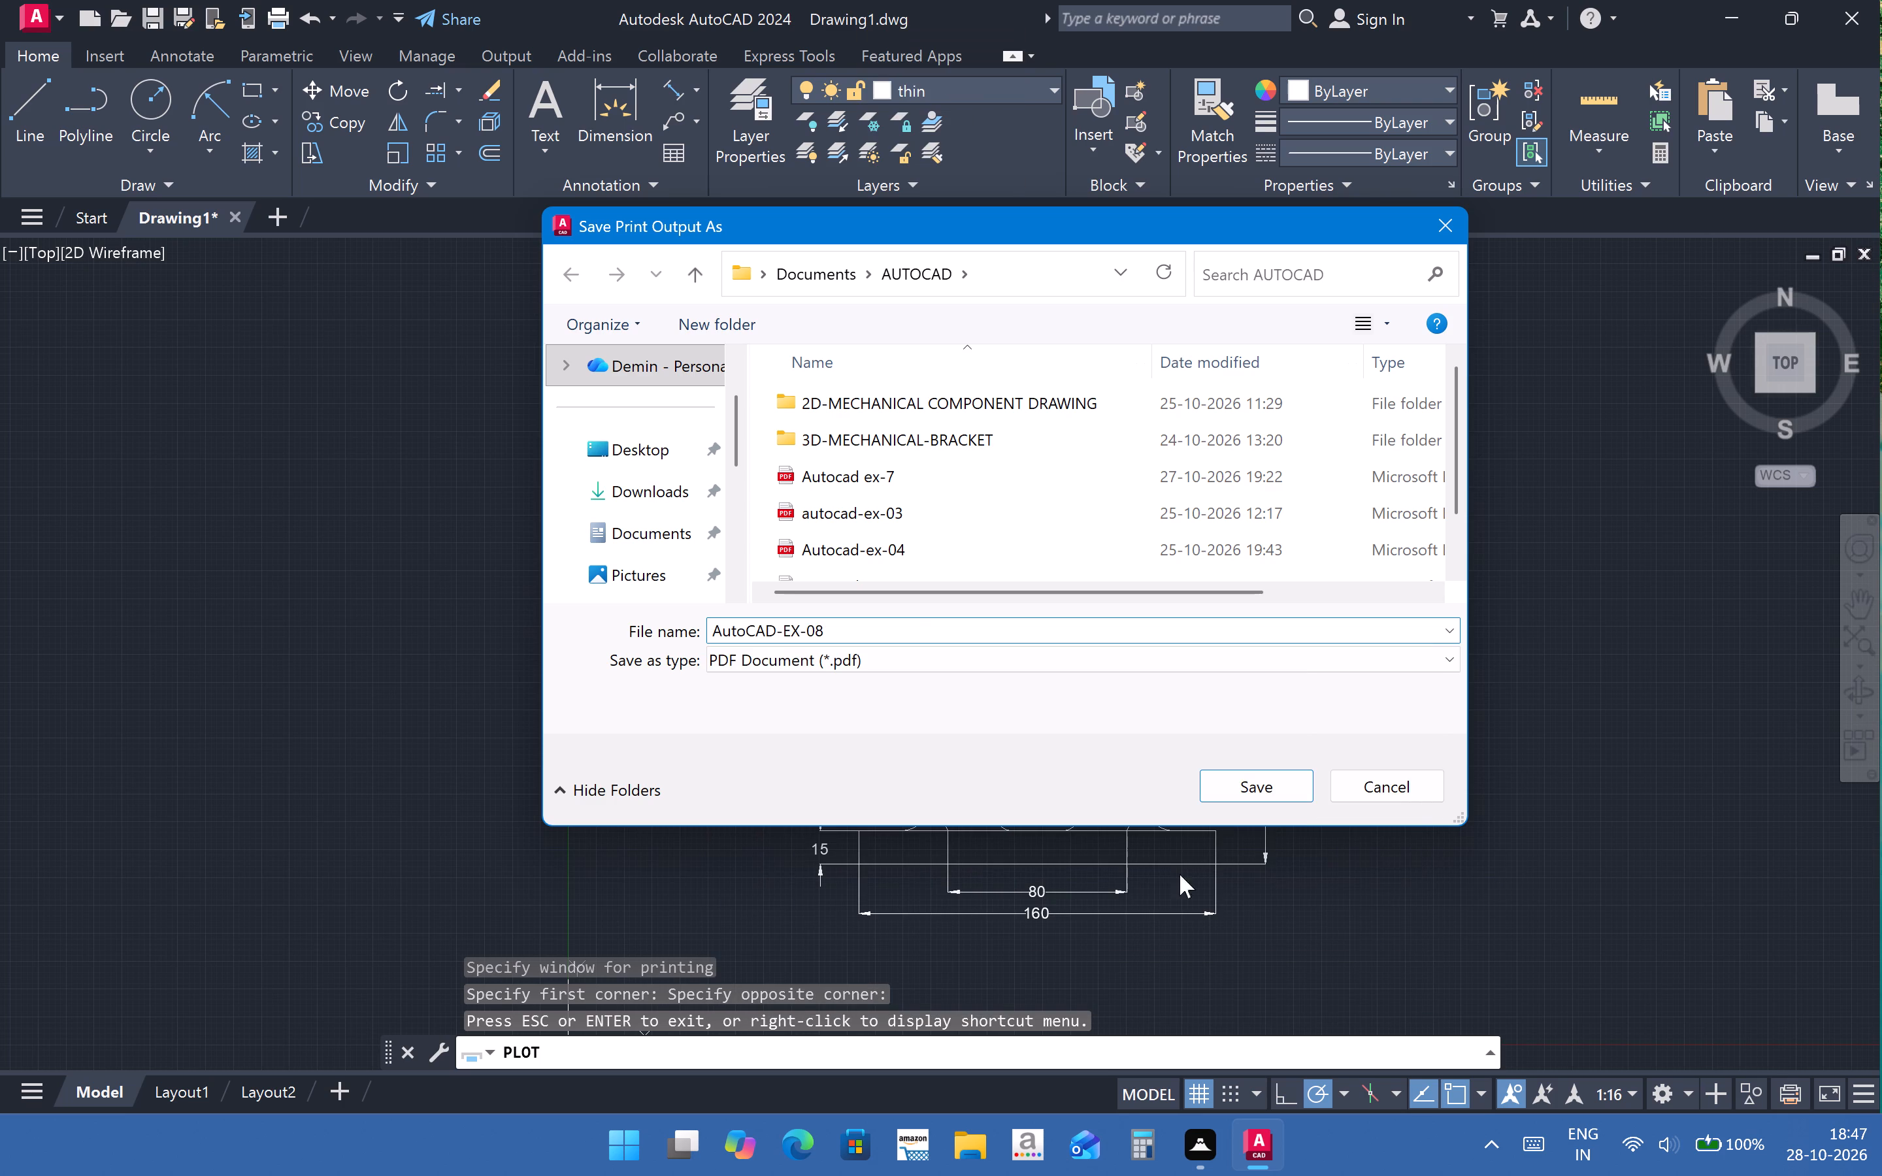
left_click(1220, 787)
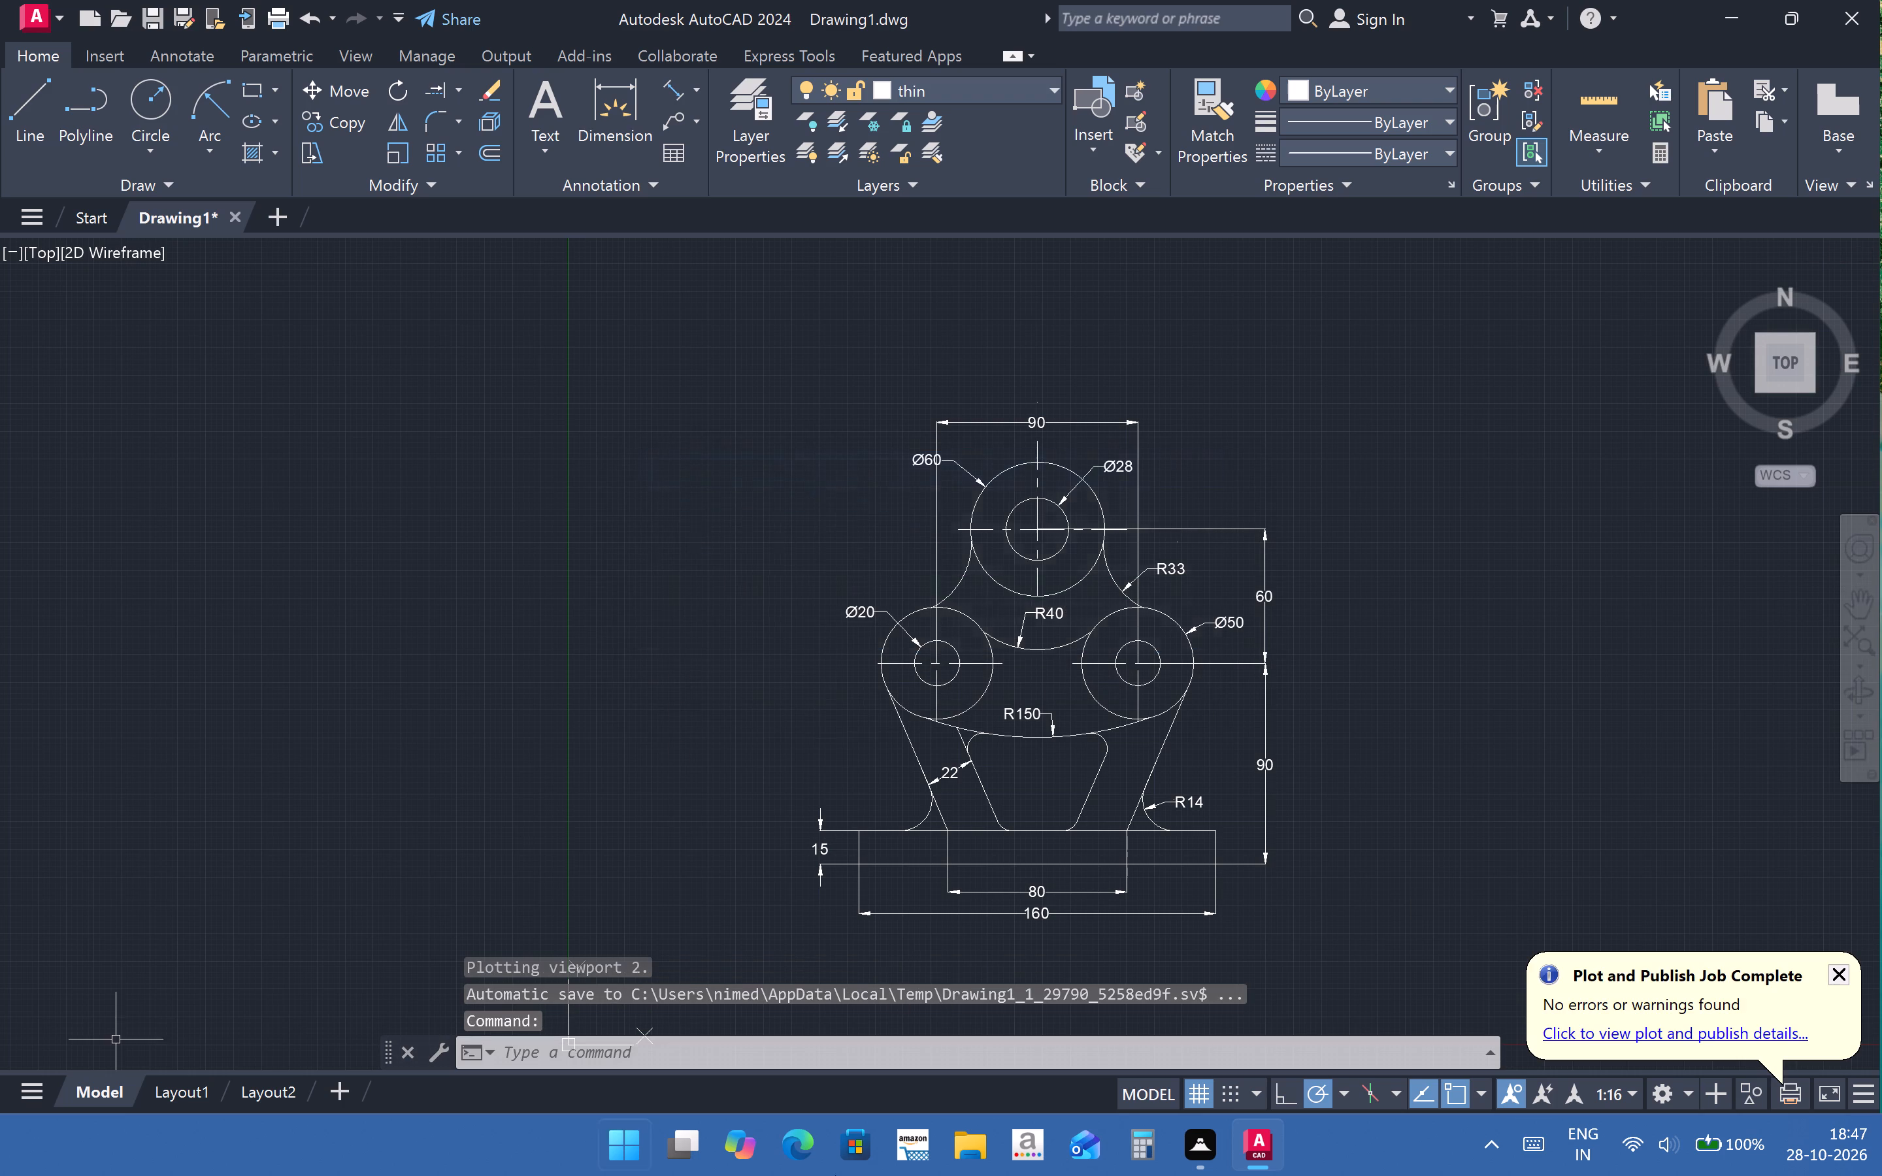
left_click(1840, 976)
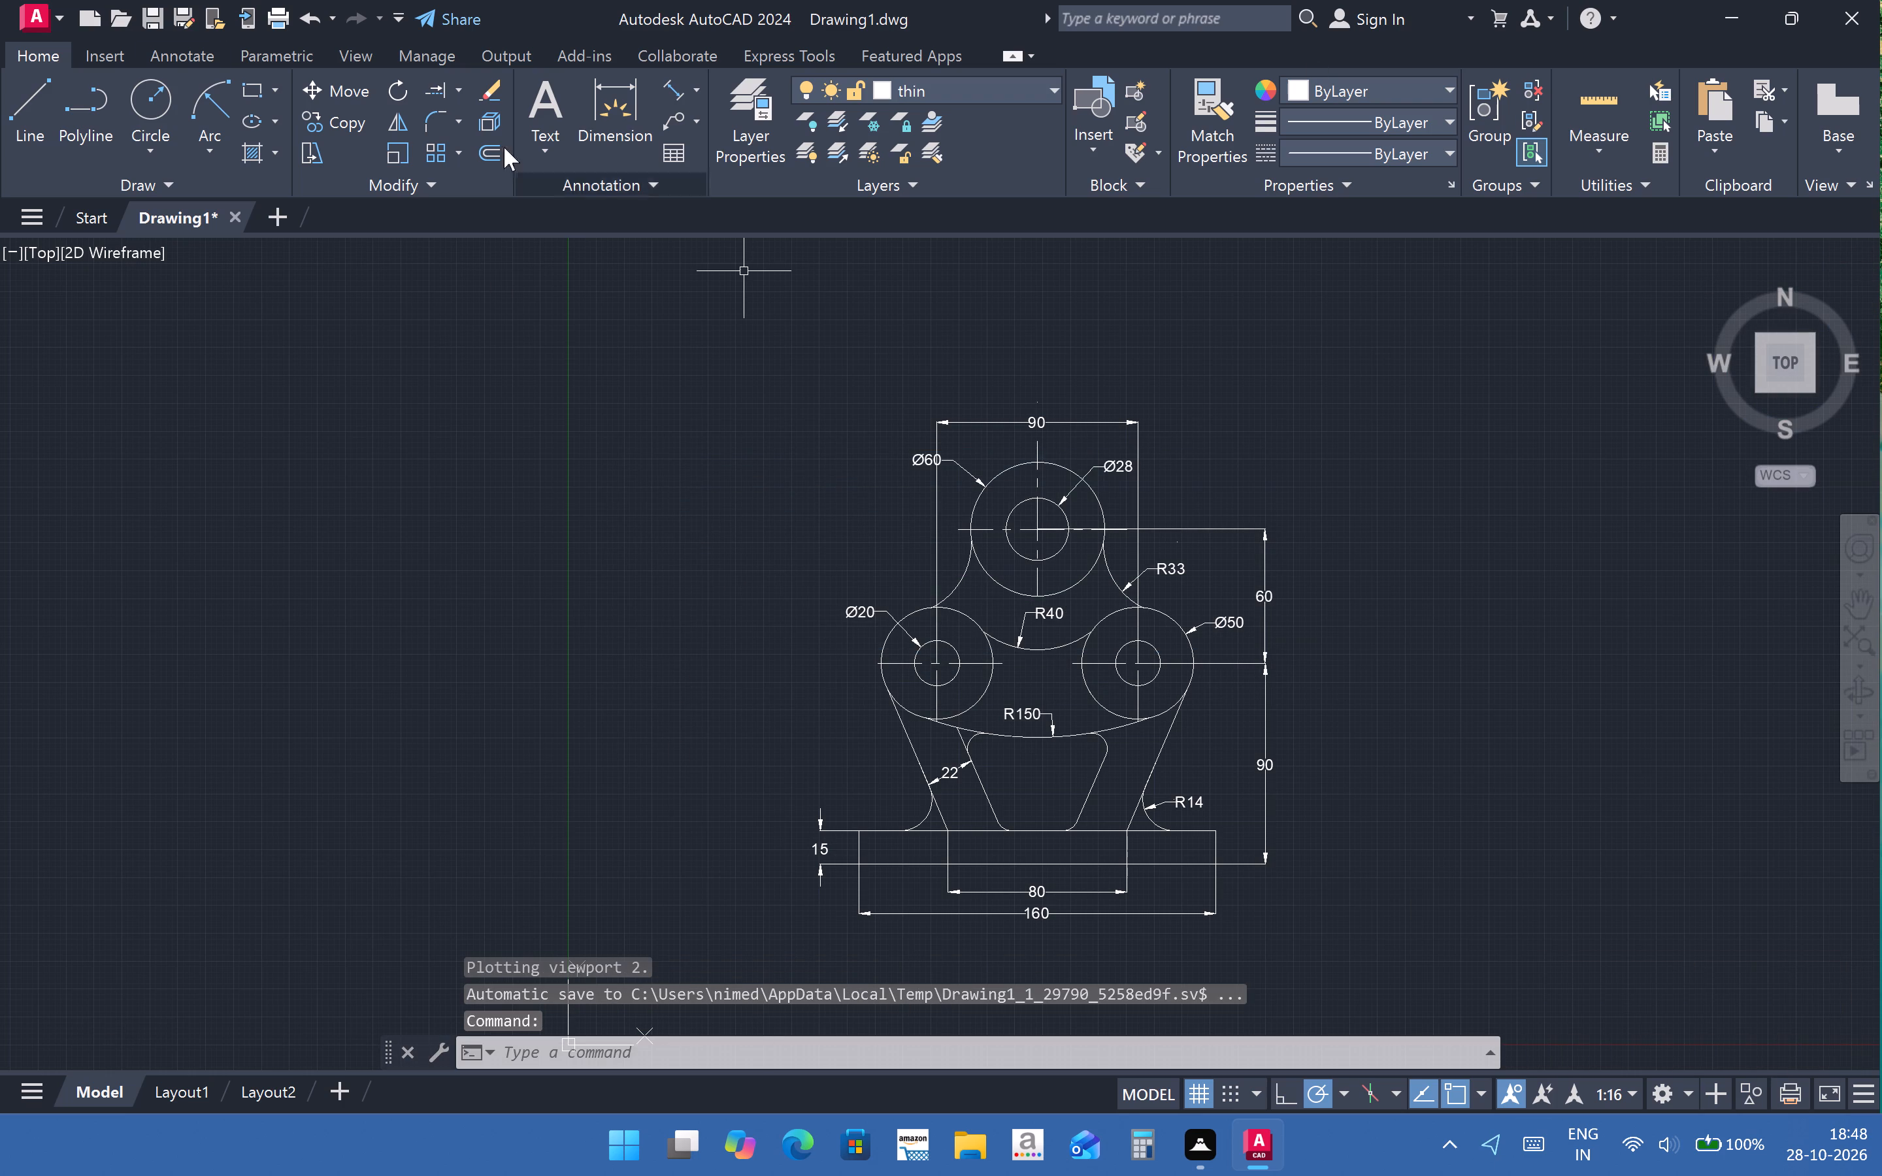
Save the drawing as Autocad-ex-08 in the AUTOCAD folder, in AutoCAD 2018 Drawing format.
left_click(59, 20)
left_click(120, 295)
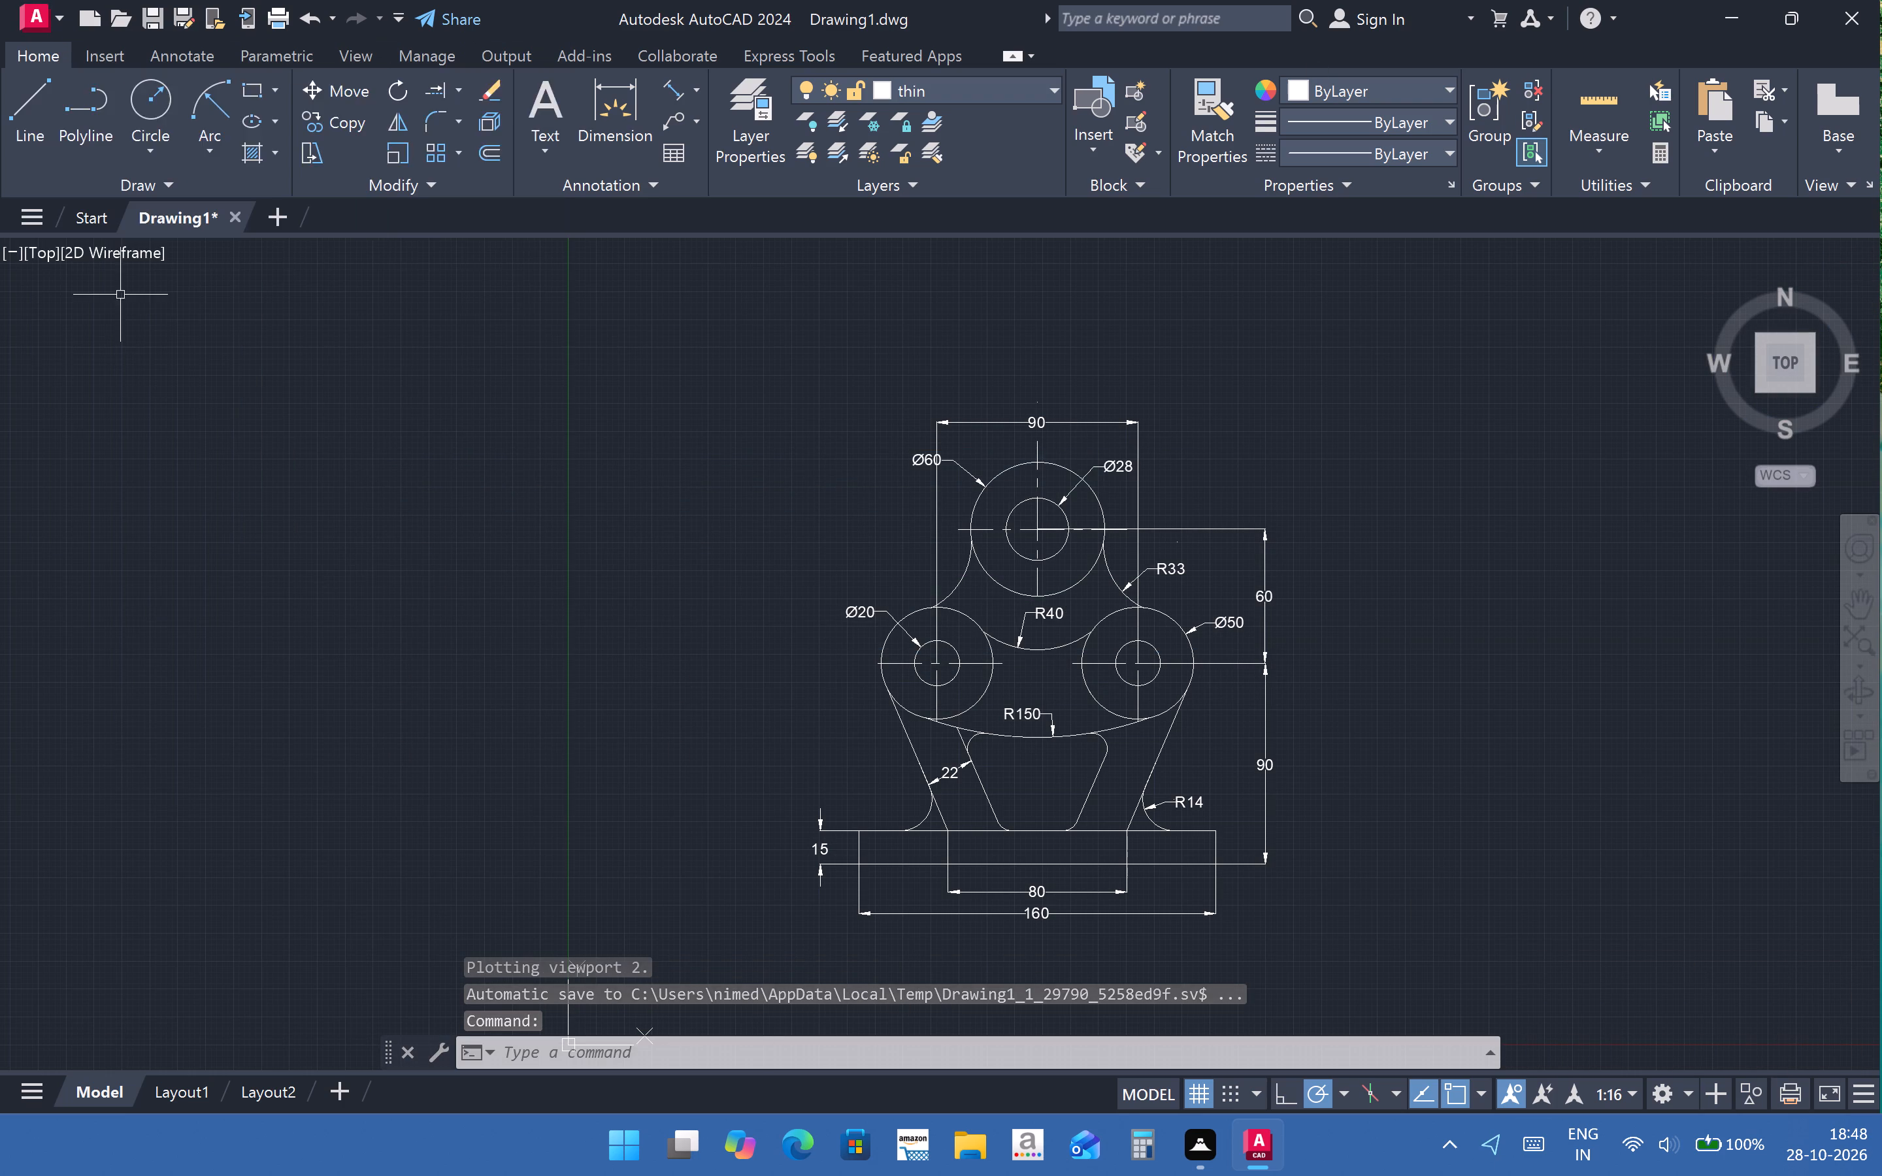
key("BackSpace")
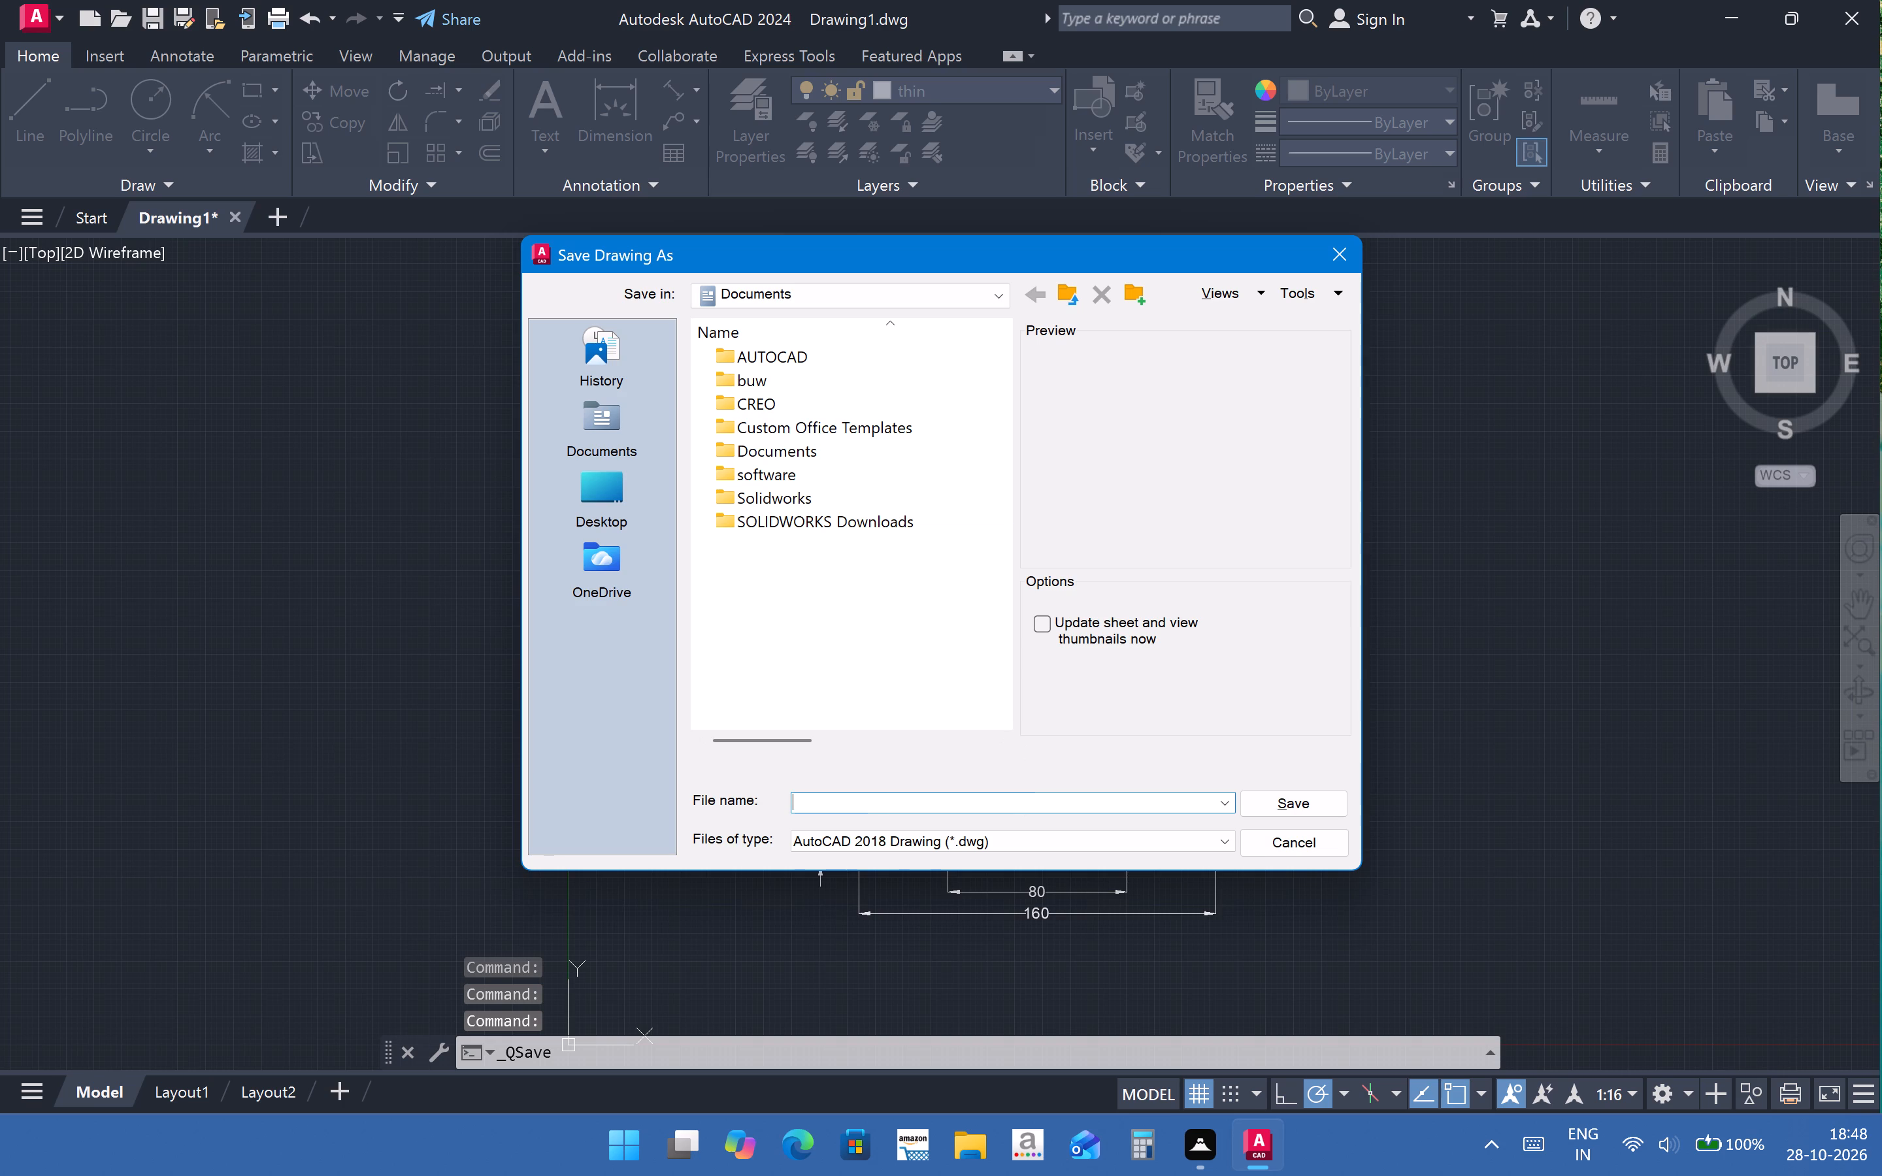
key("a")
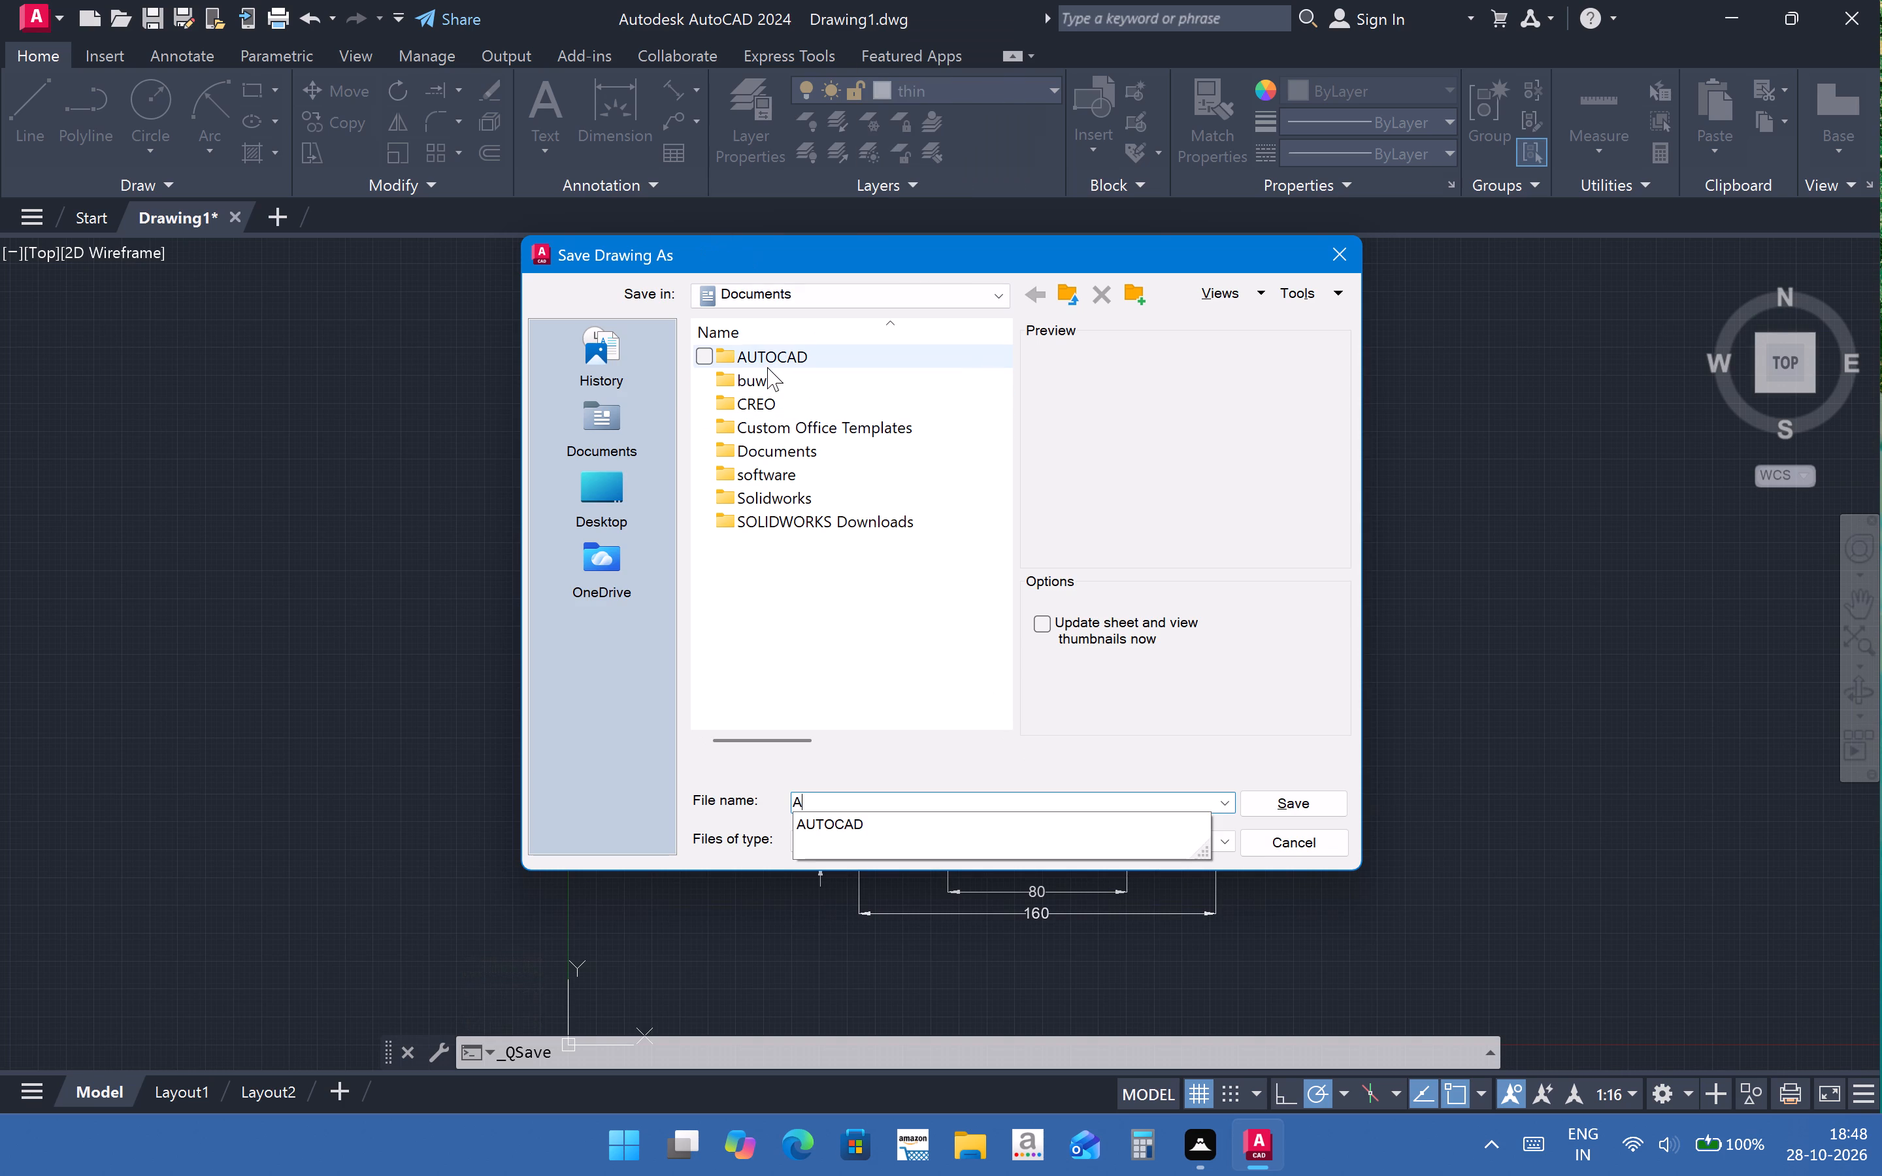
double_click(767, 367)
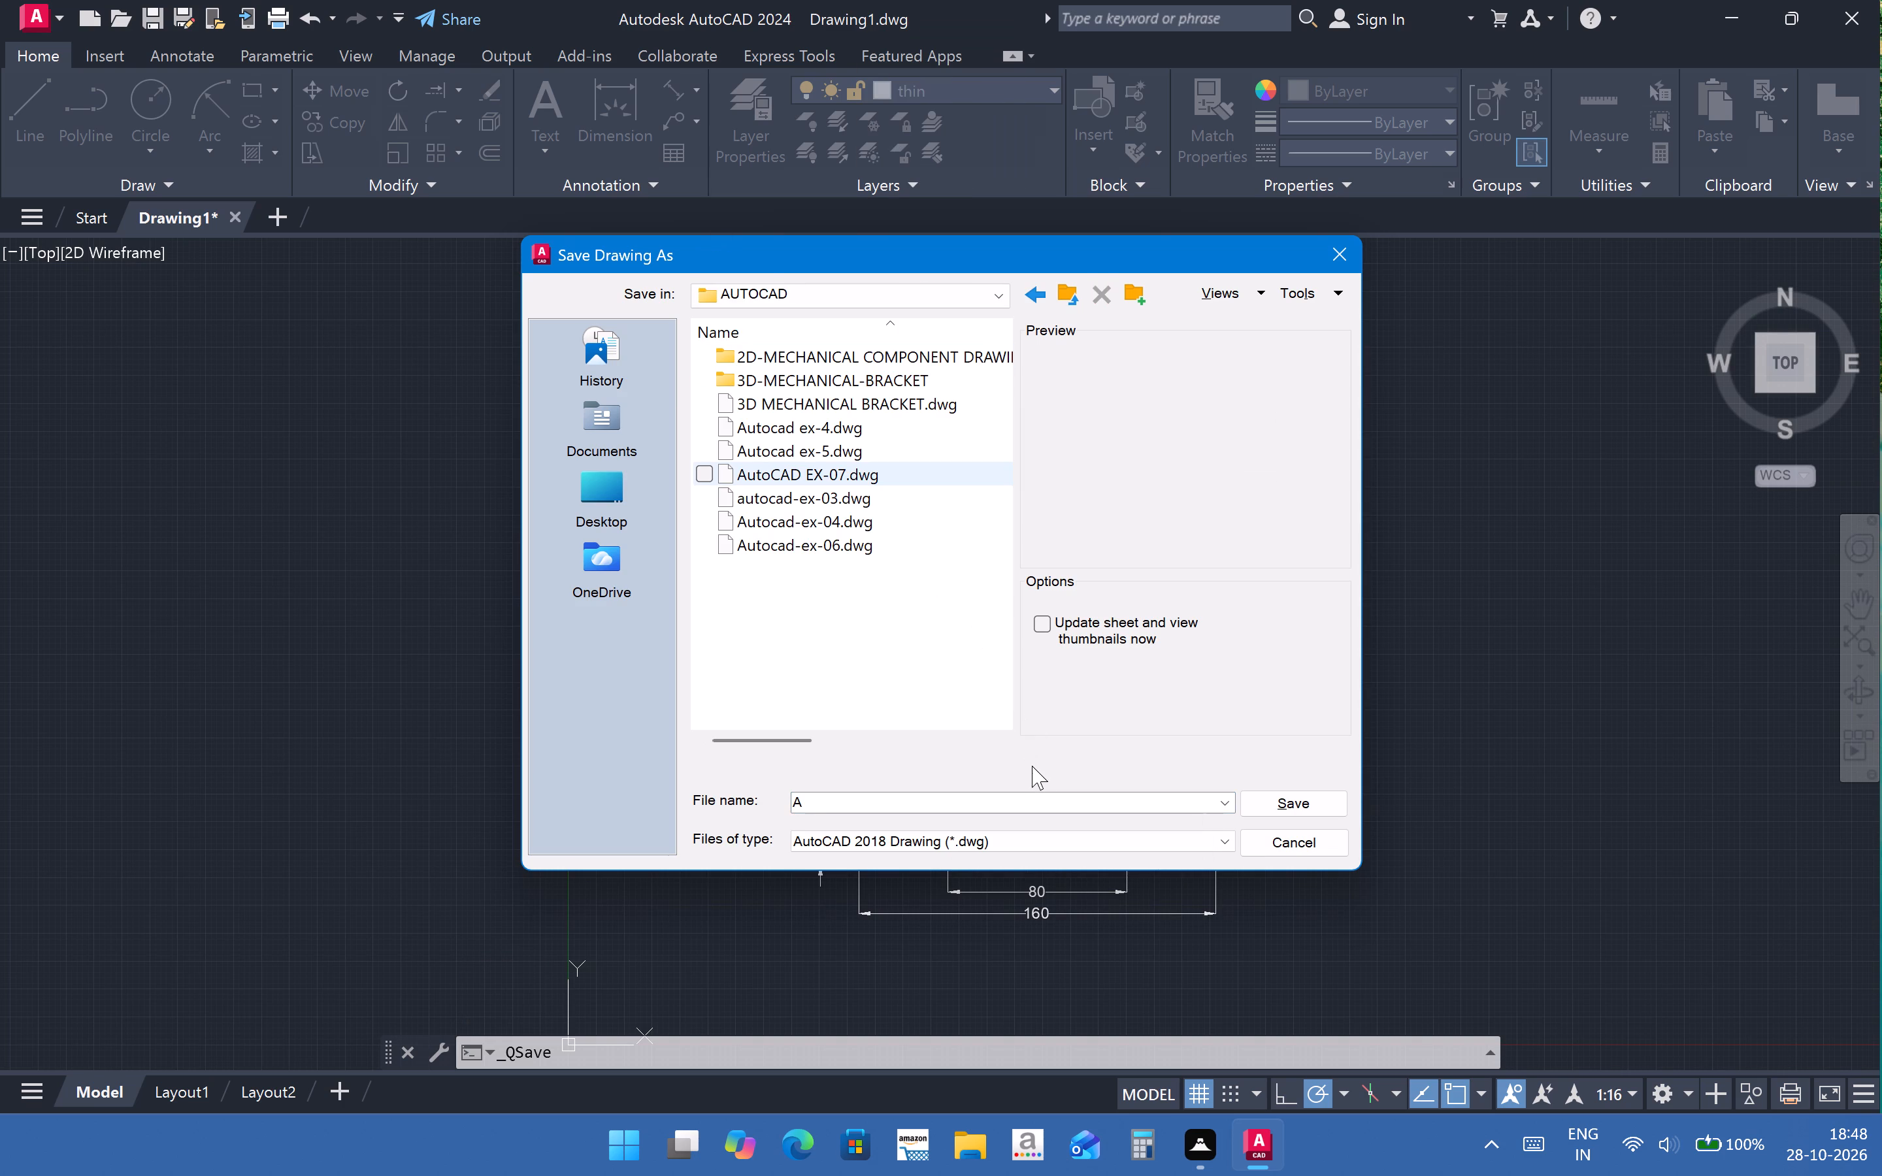
left_click(963, 806)
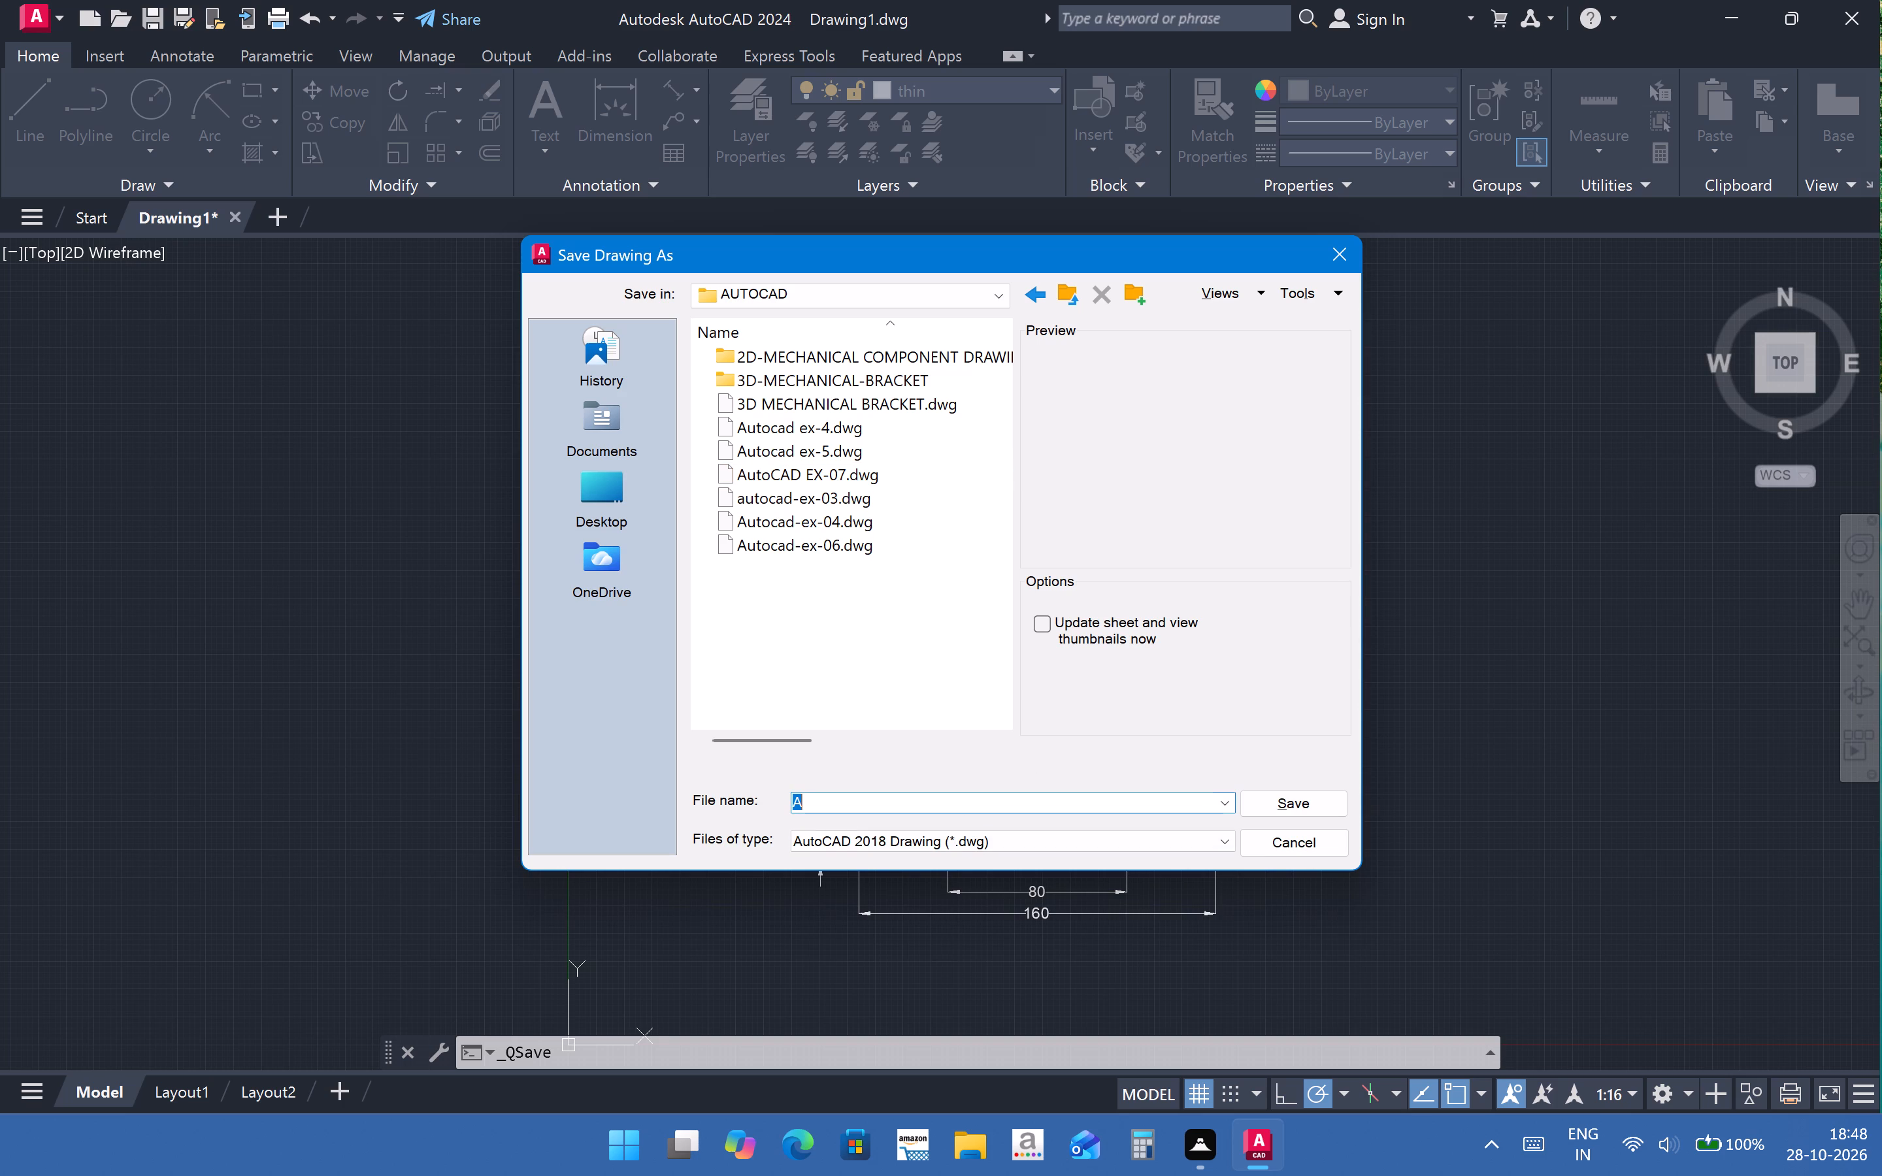
left_click(963, 806)
type("uto")
type("cad")
type("-ex-0")
key("8")
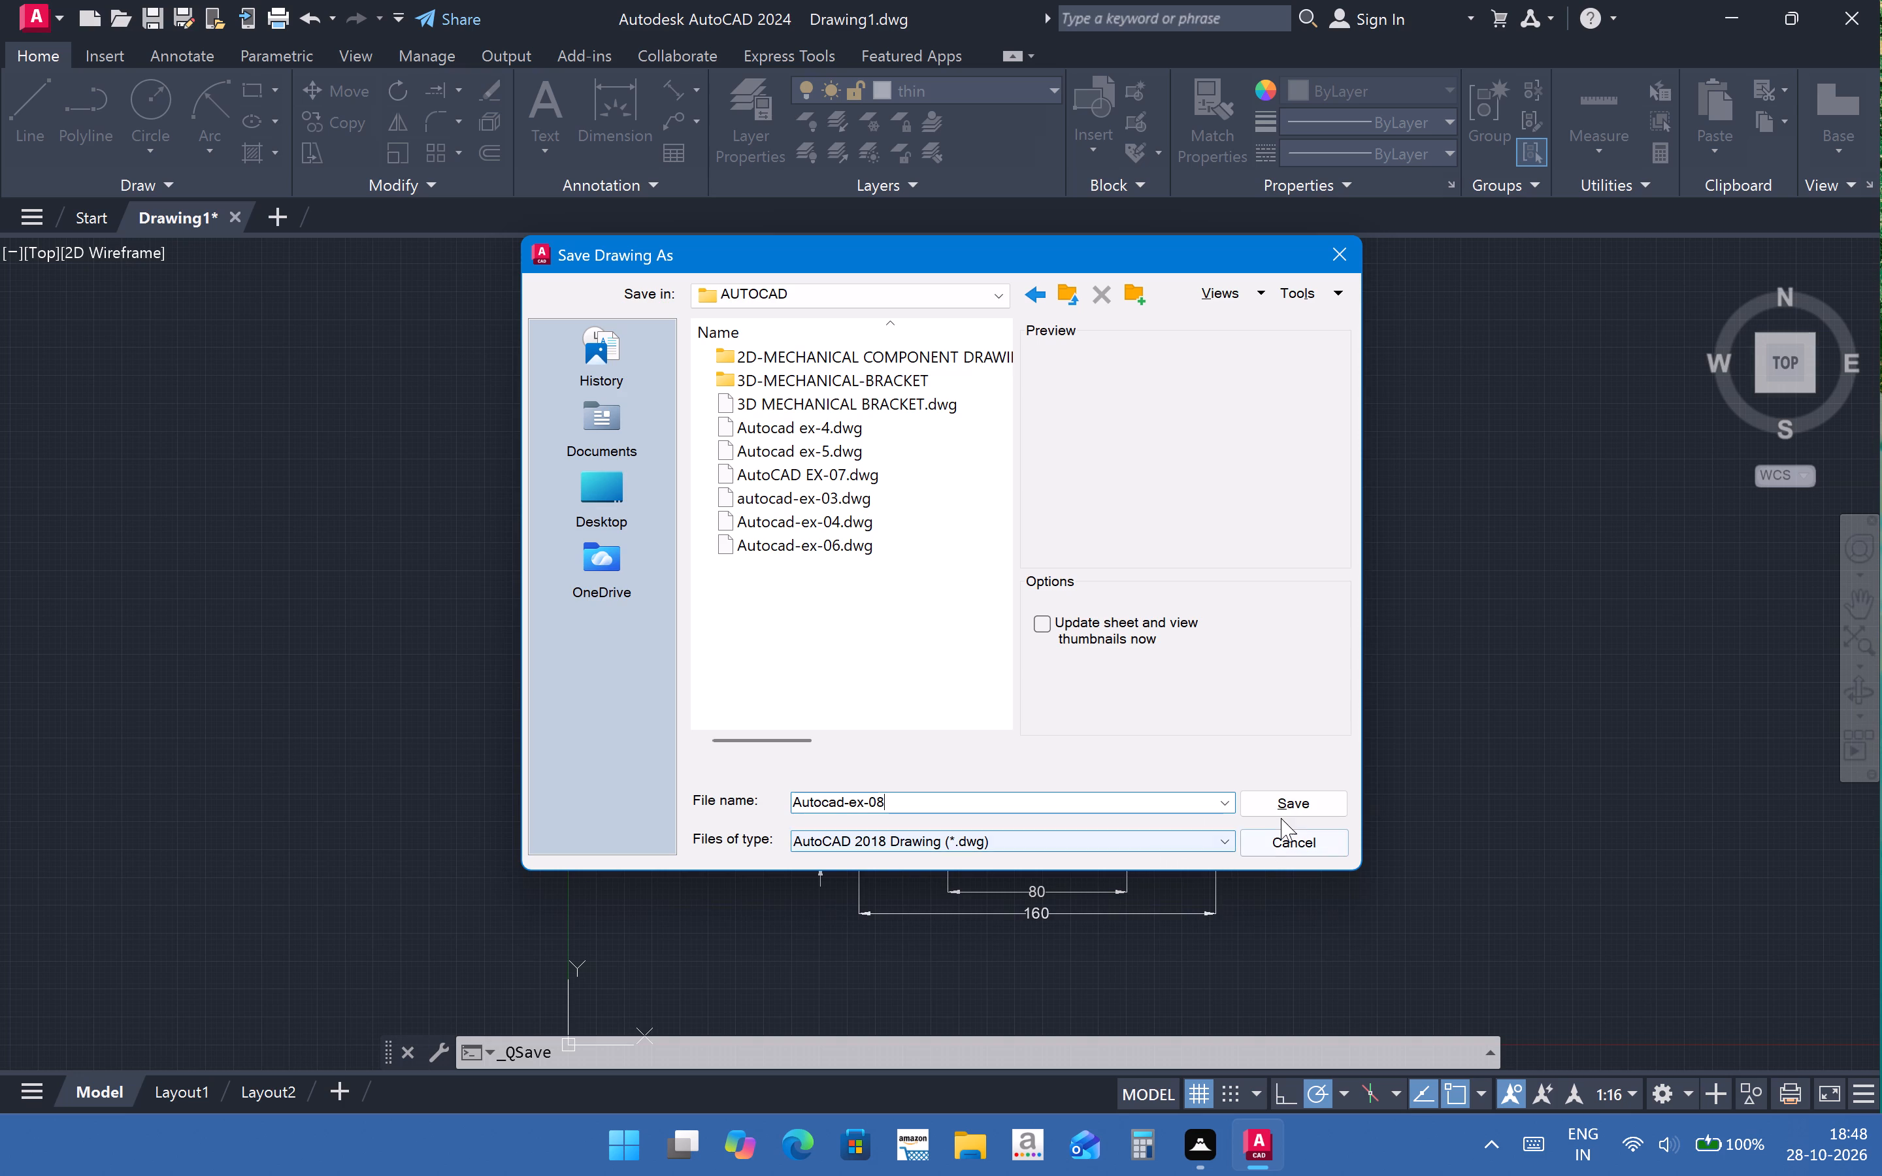
left_click(1284, 814)
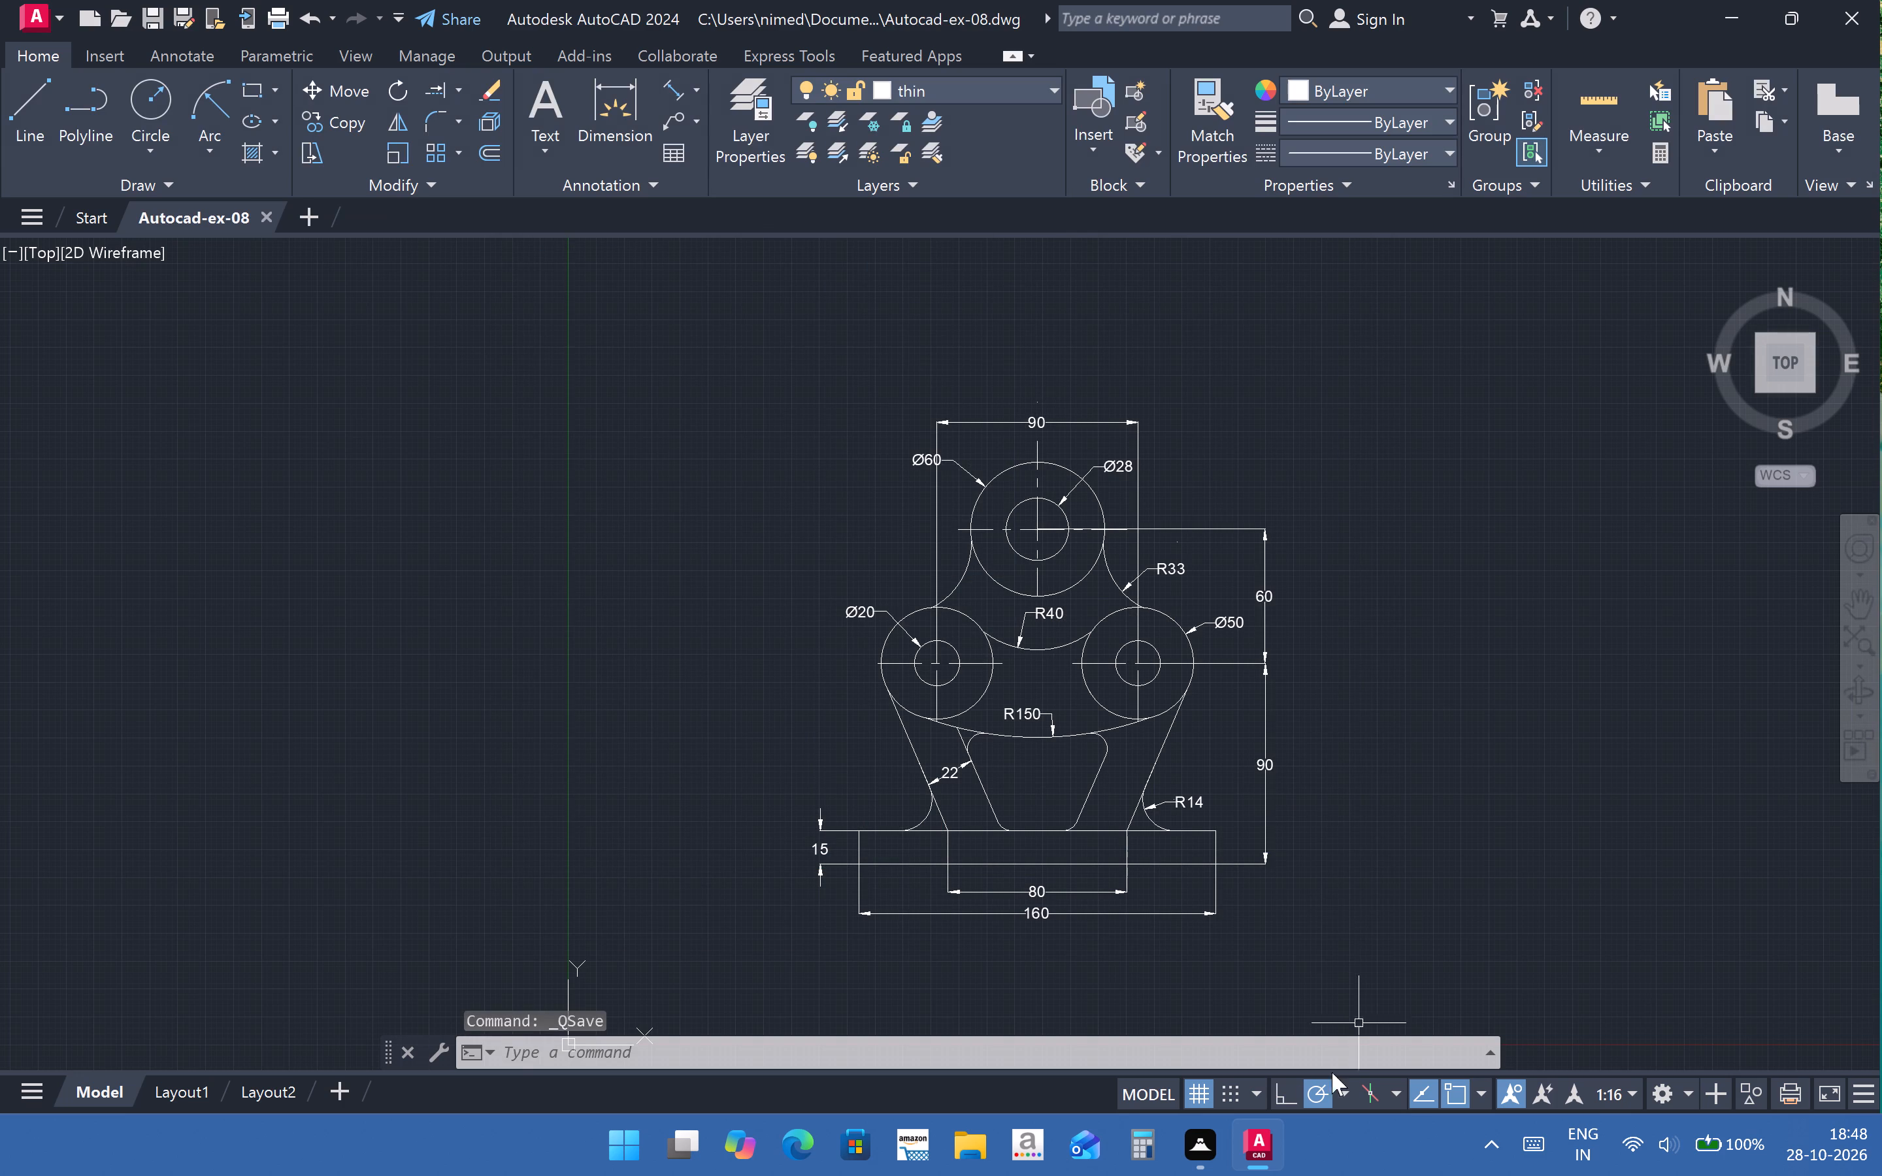